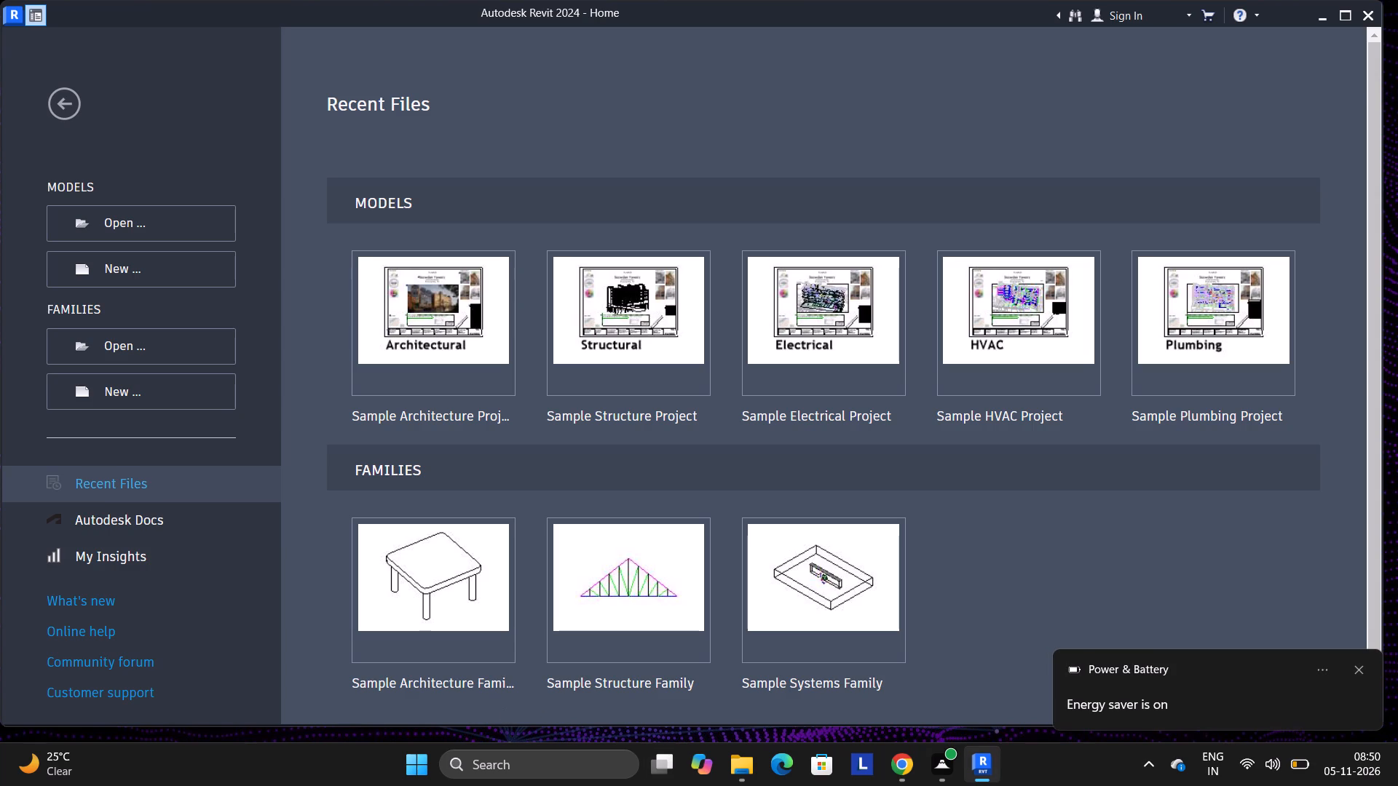
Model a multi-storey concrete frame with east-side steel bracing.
Dismiss the Power & Battery notification covering the corner of the home screen.
left_click(1200, 619)
left_click(1357, 672)
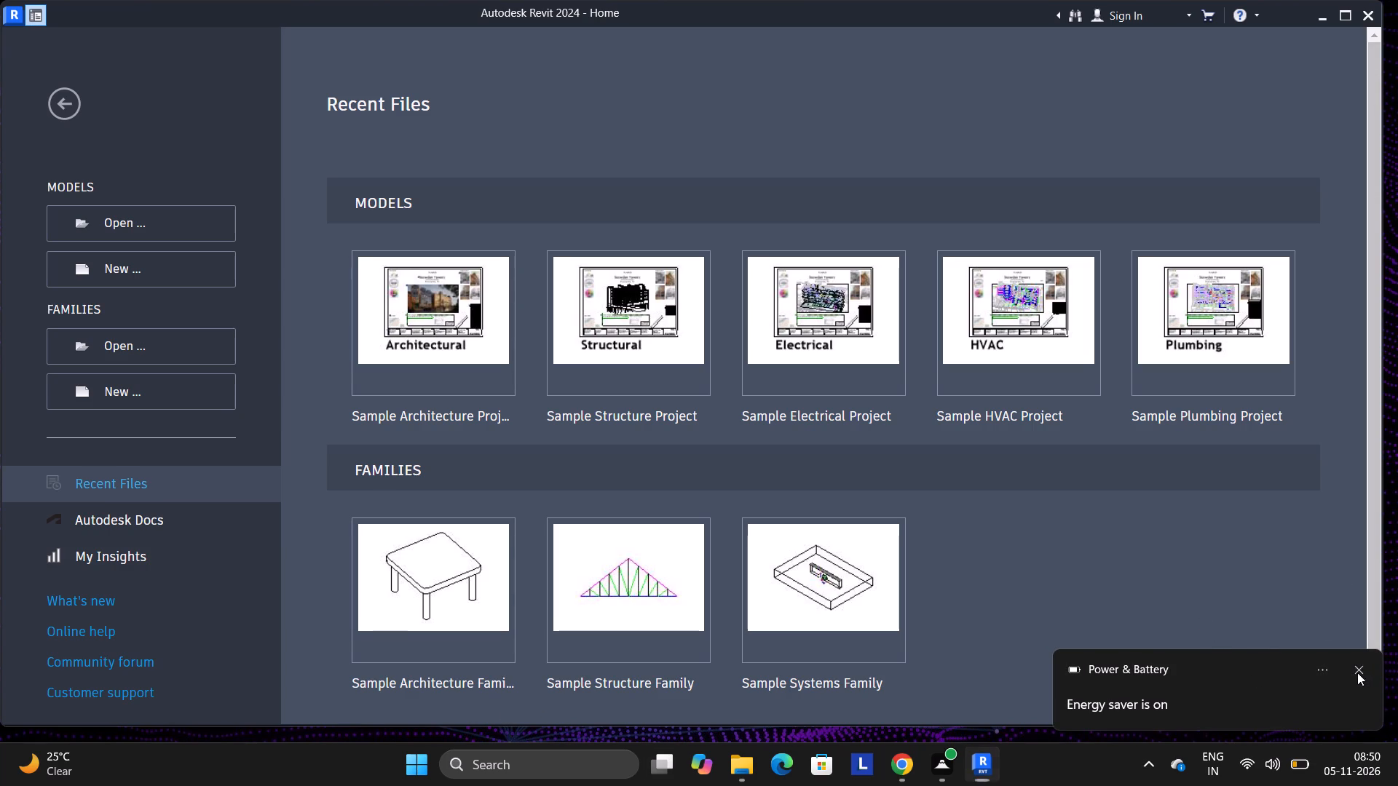
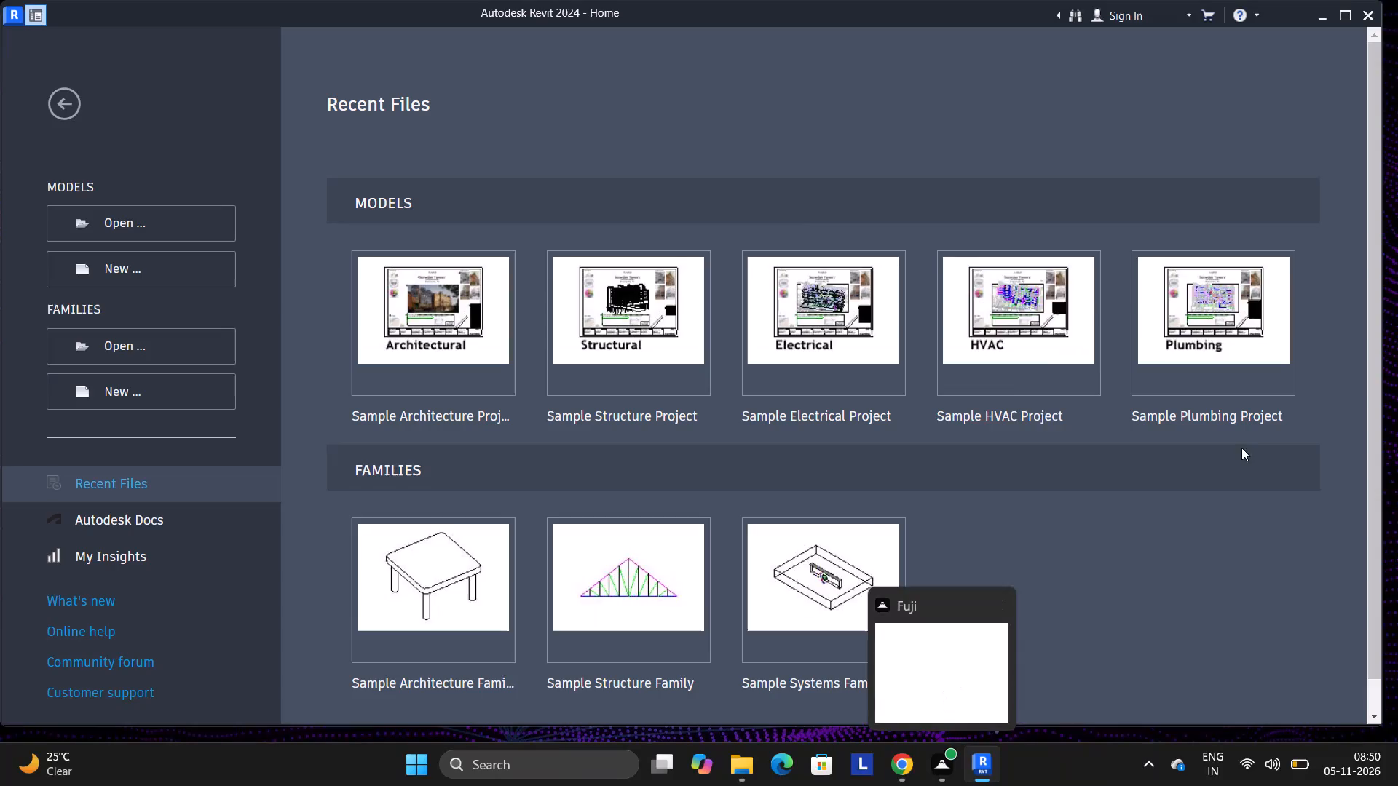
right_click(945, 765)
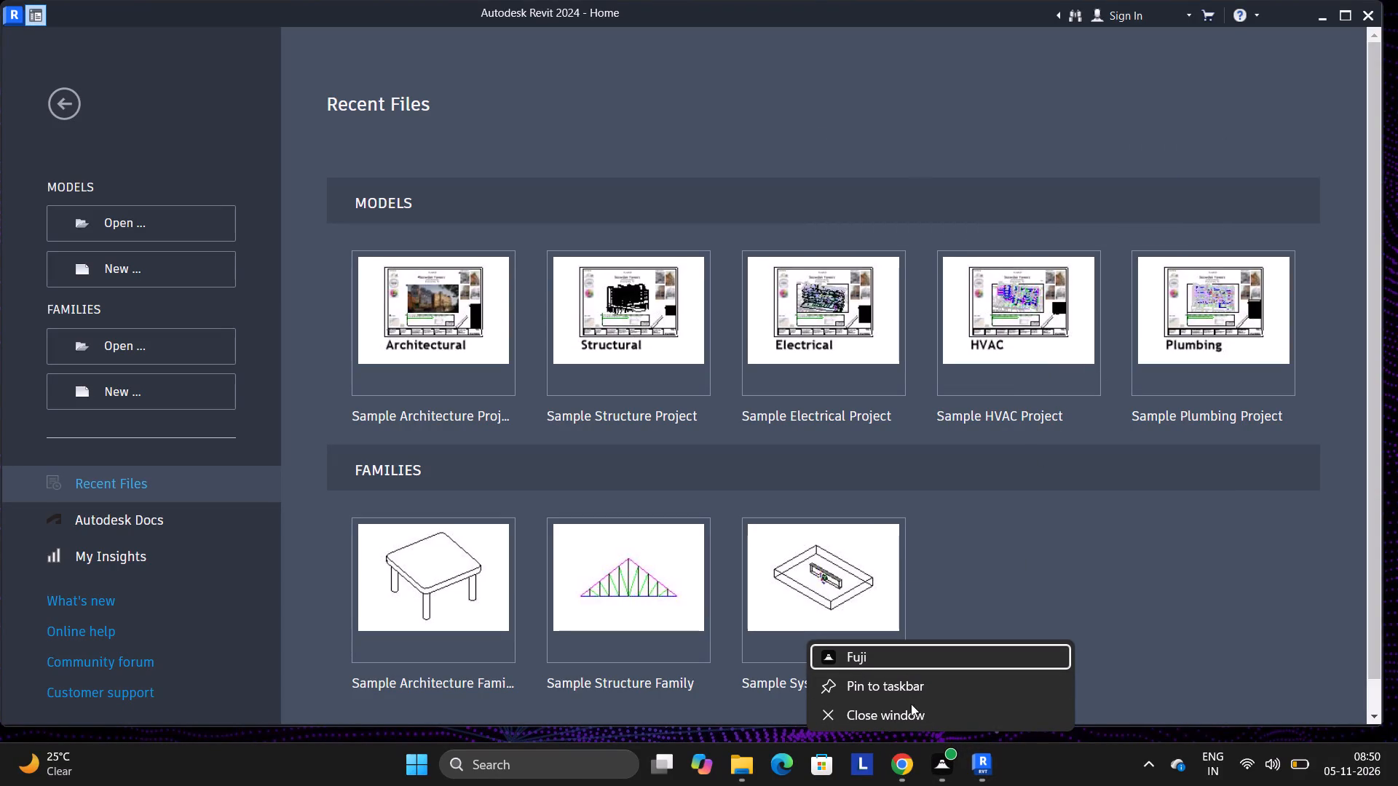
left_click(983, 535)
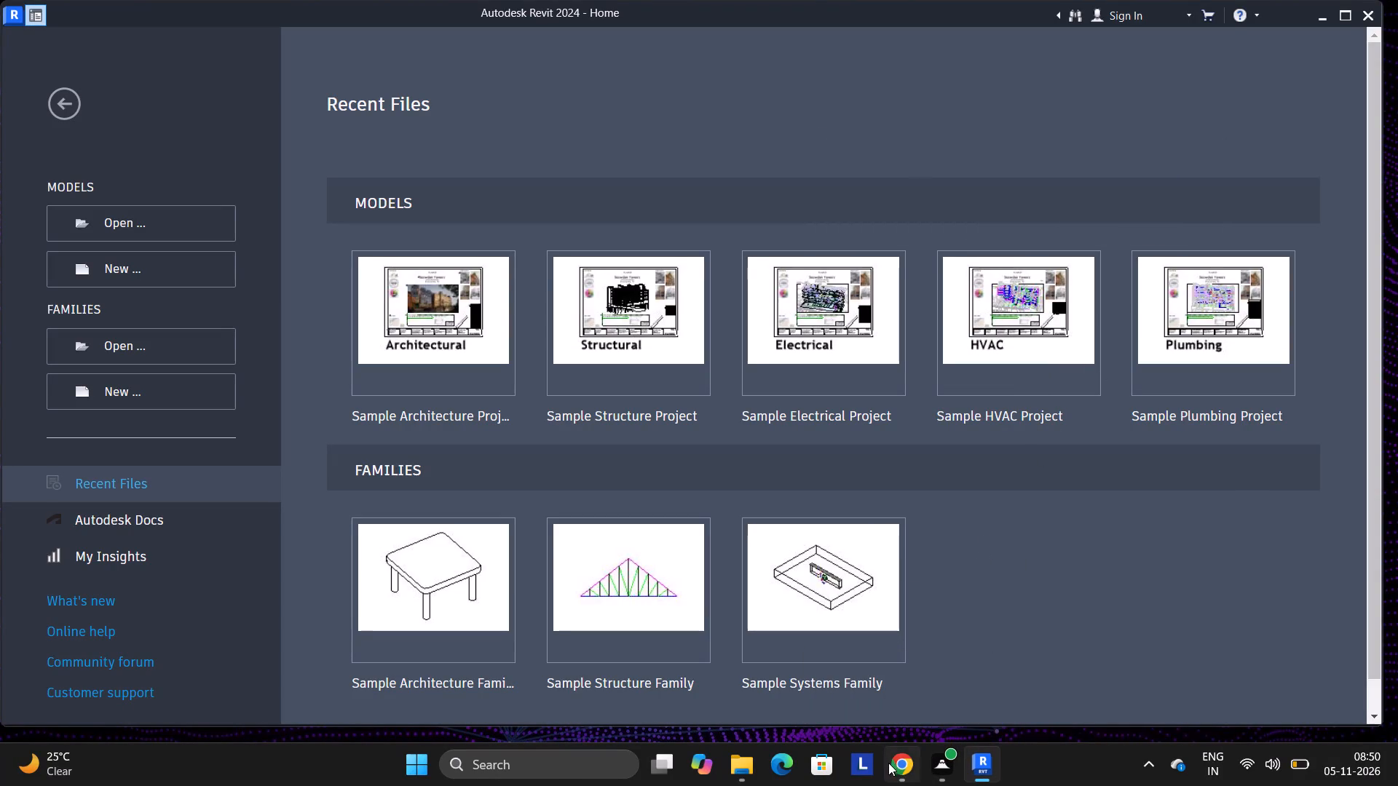
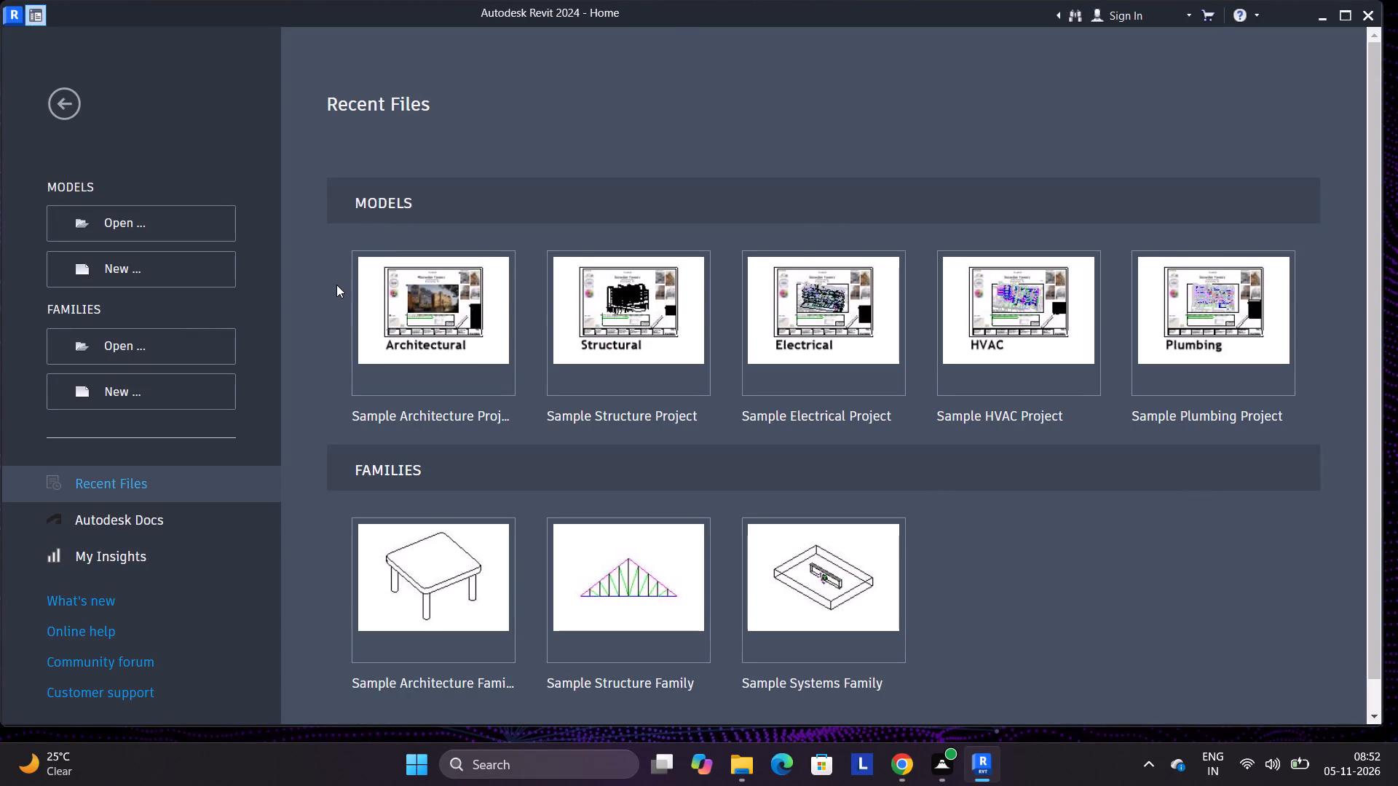
Create a new project from the Structural Template.
left_click(158, 274)
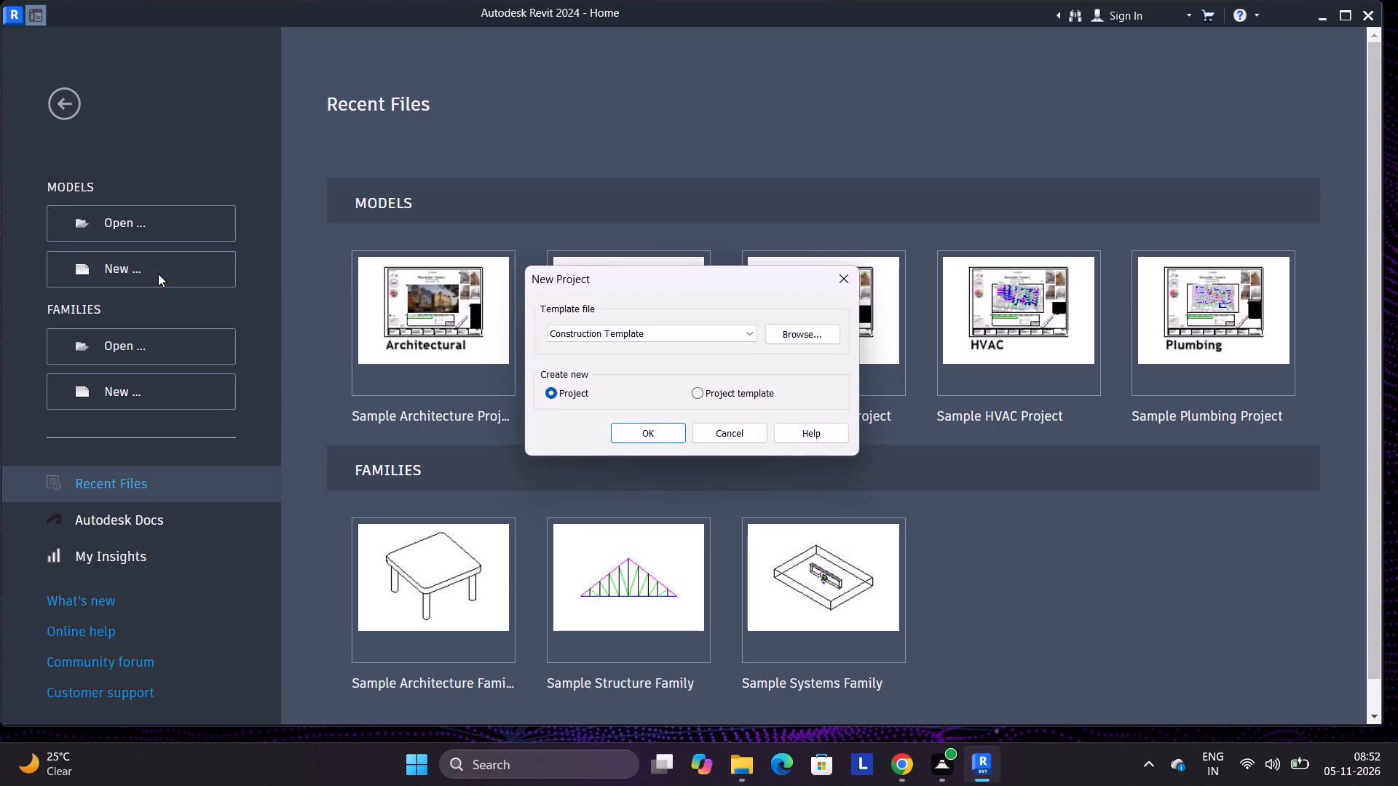
left_click(682, 344)
left_click(677, 333)
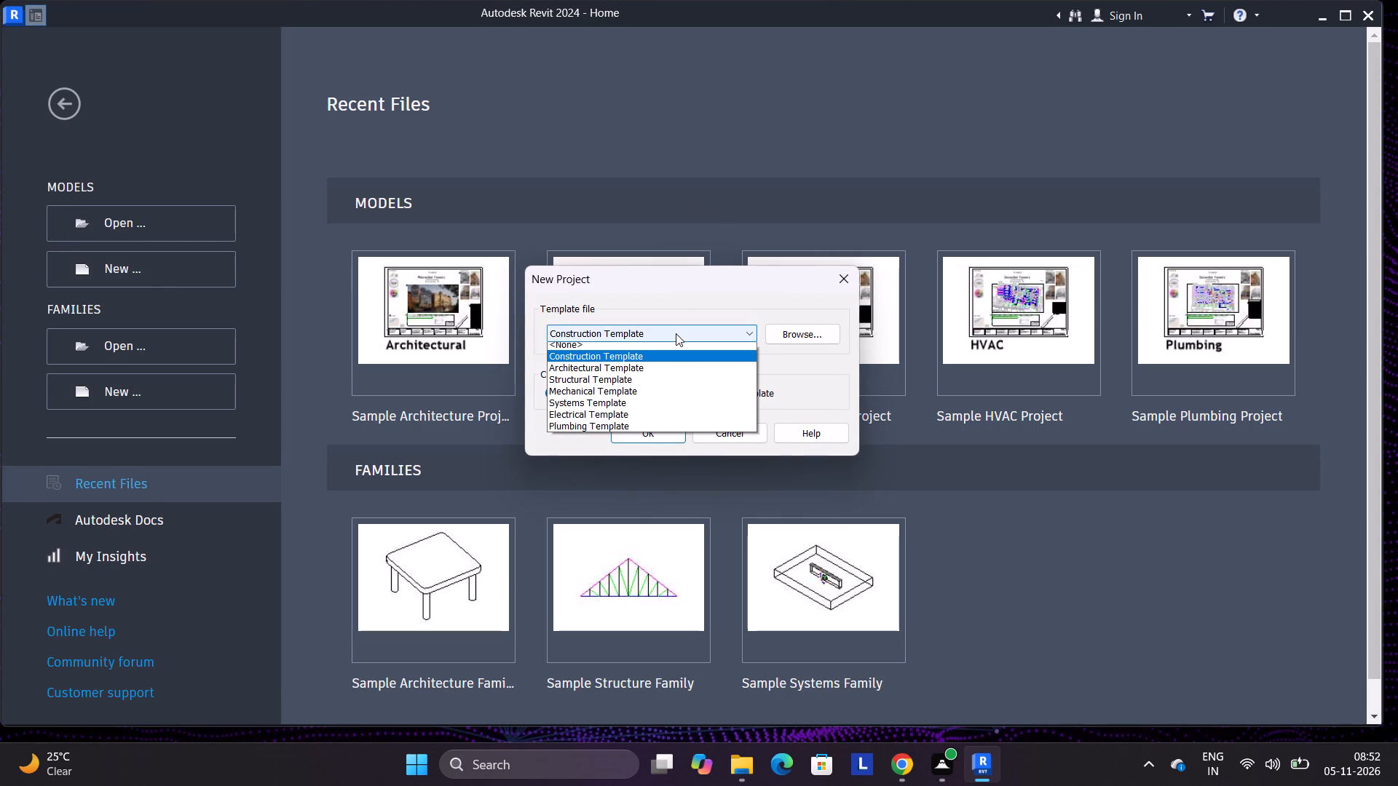
left_click(640, 384)
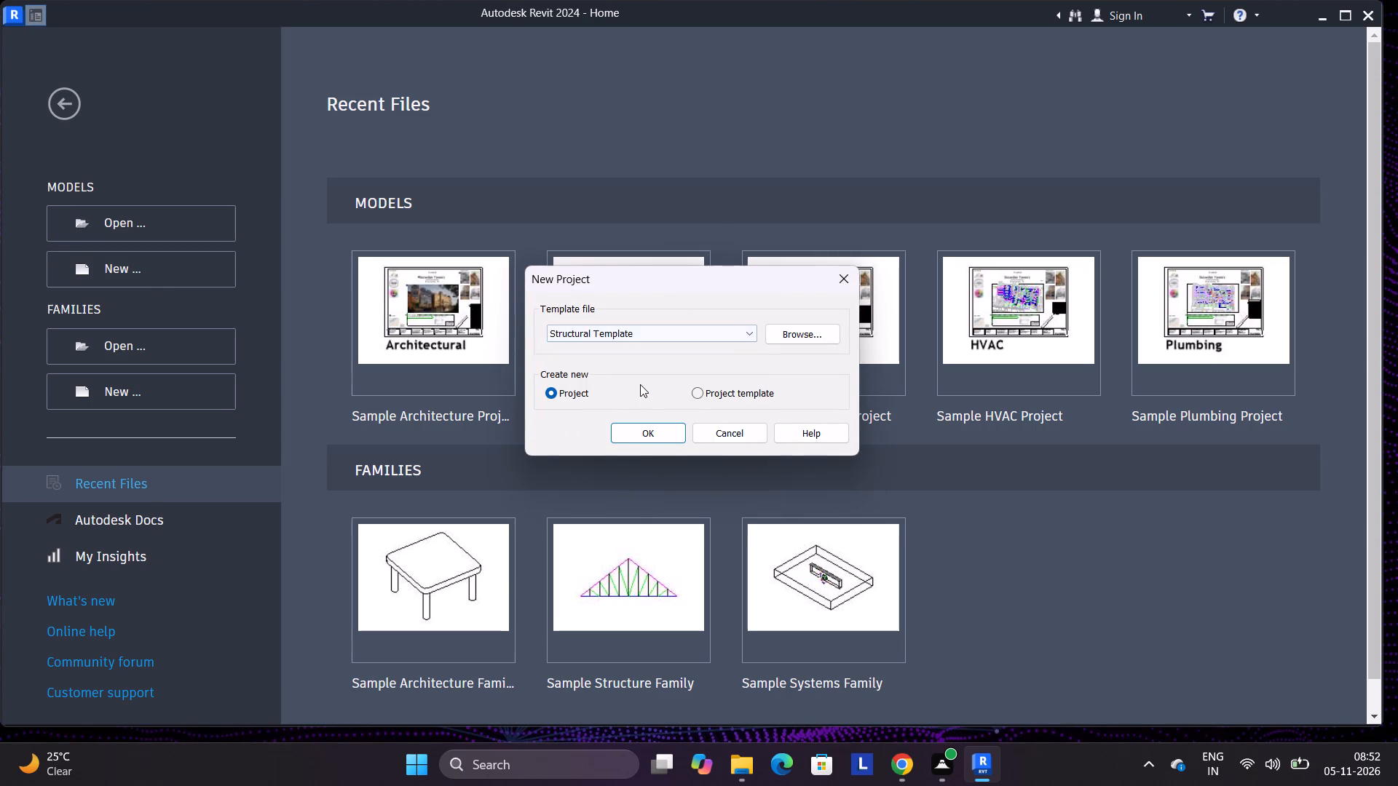
left_click(649, 434)
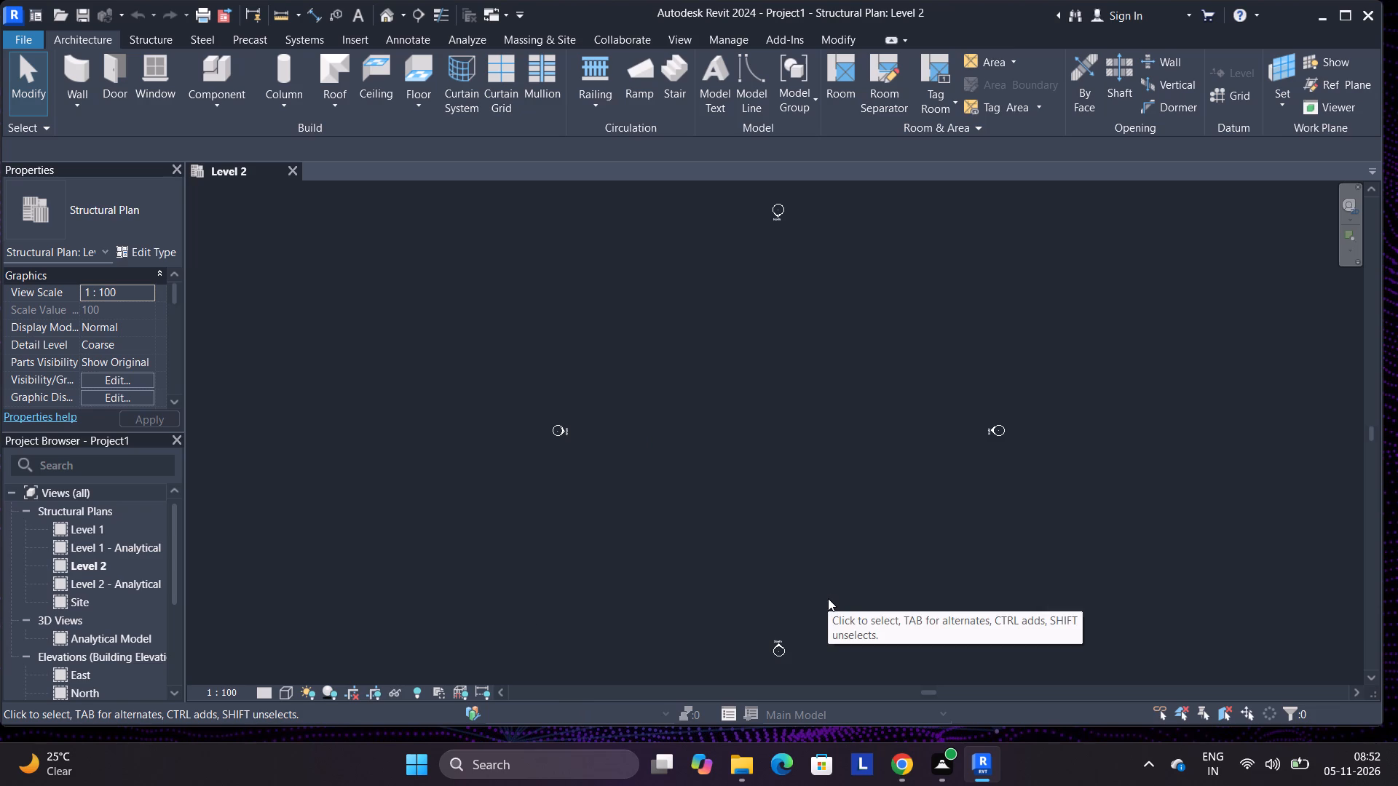
Set the project's Length units to millimeters rounded to 1 decimal place.
type("un")
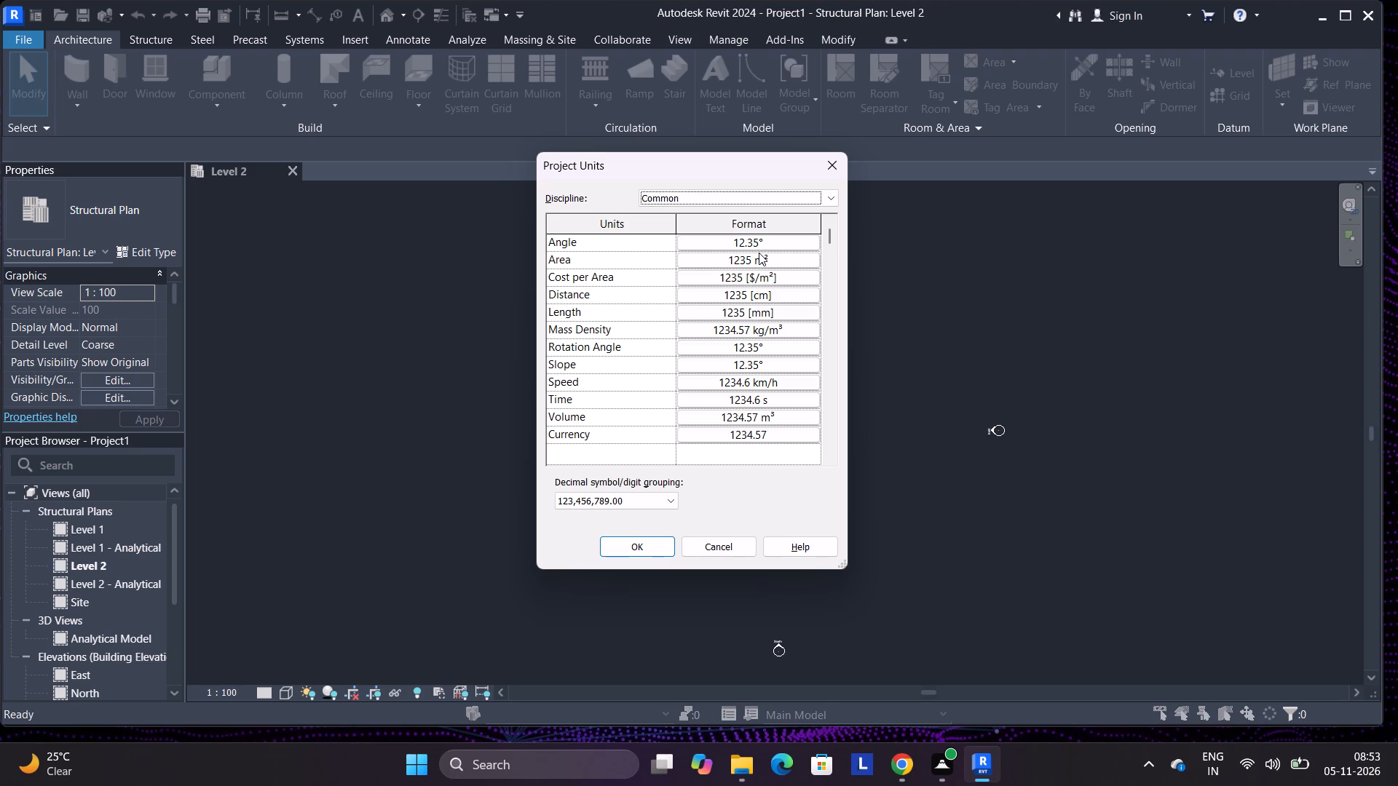
left_click(766, 317)
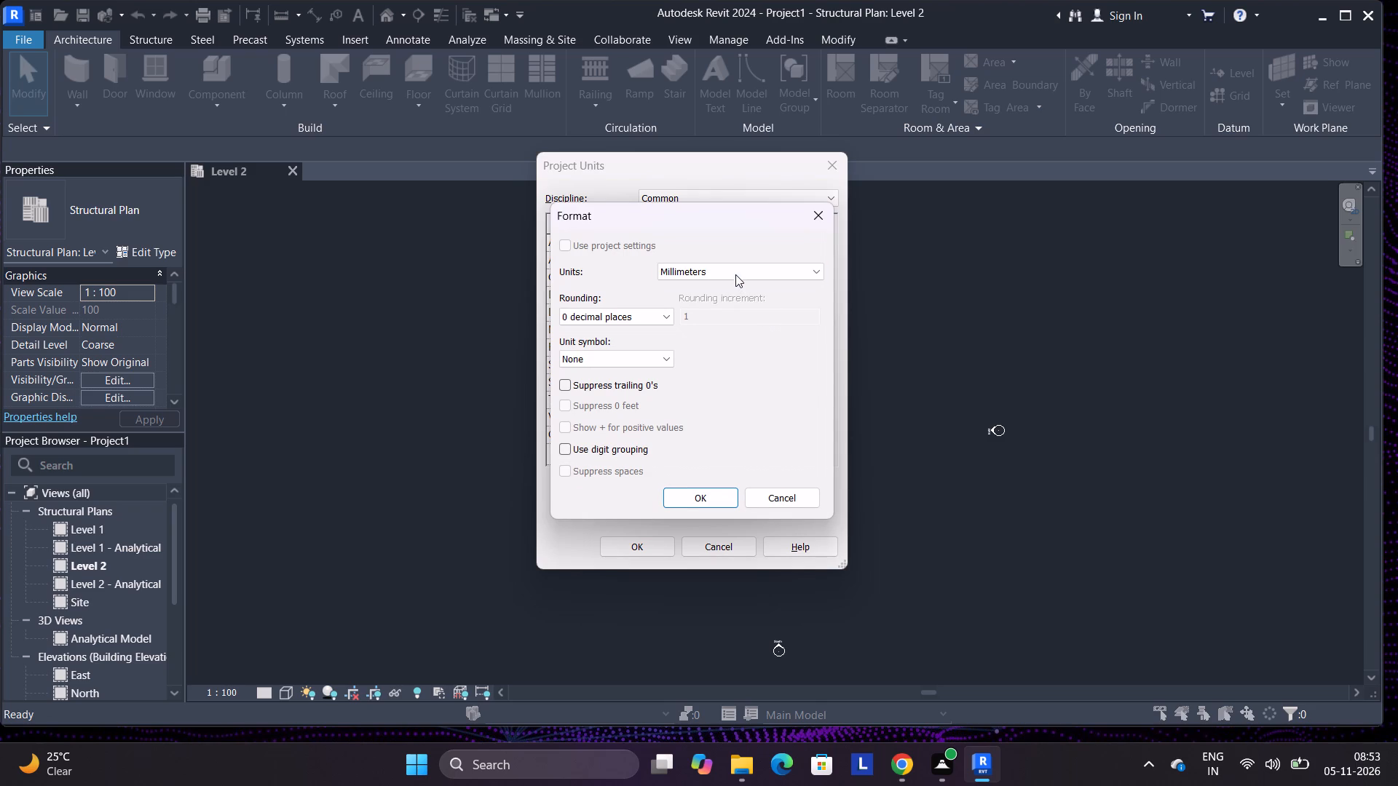
left_click(735, 274)
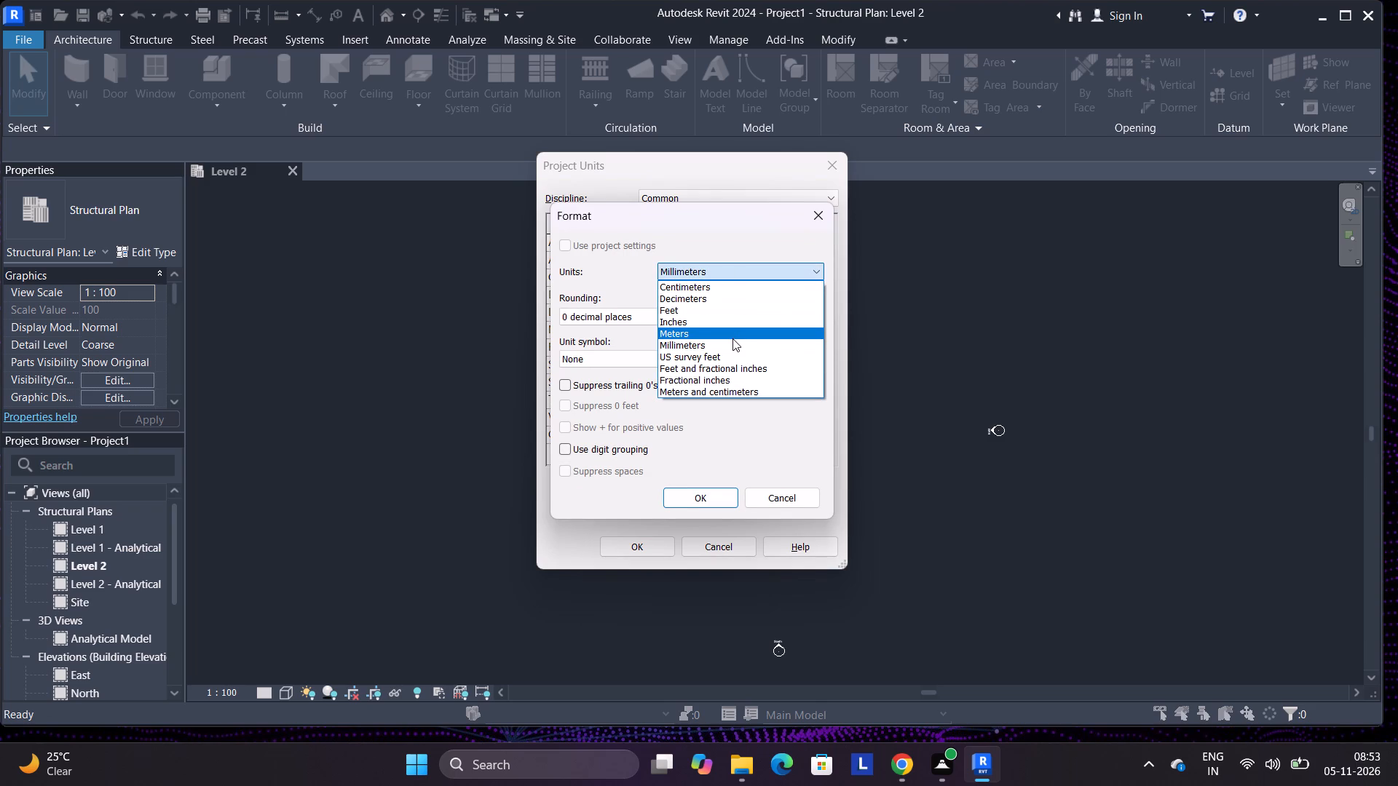
left_click(732, 348)
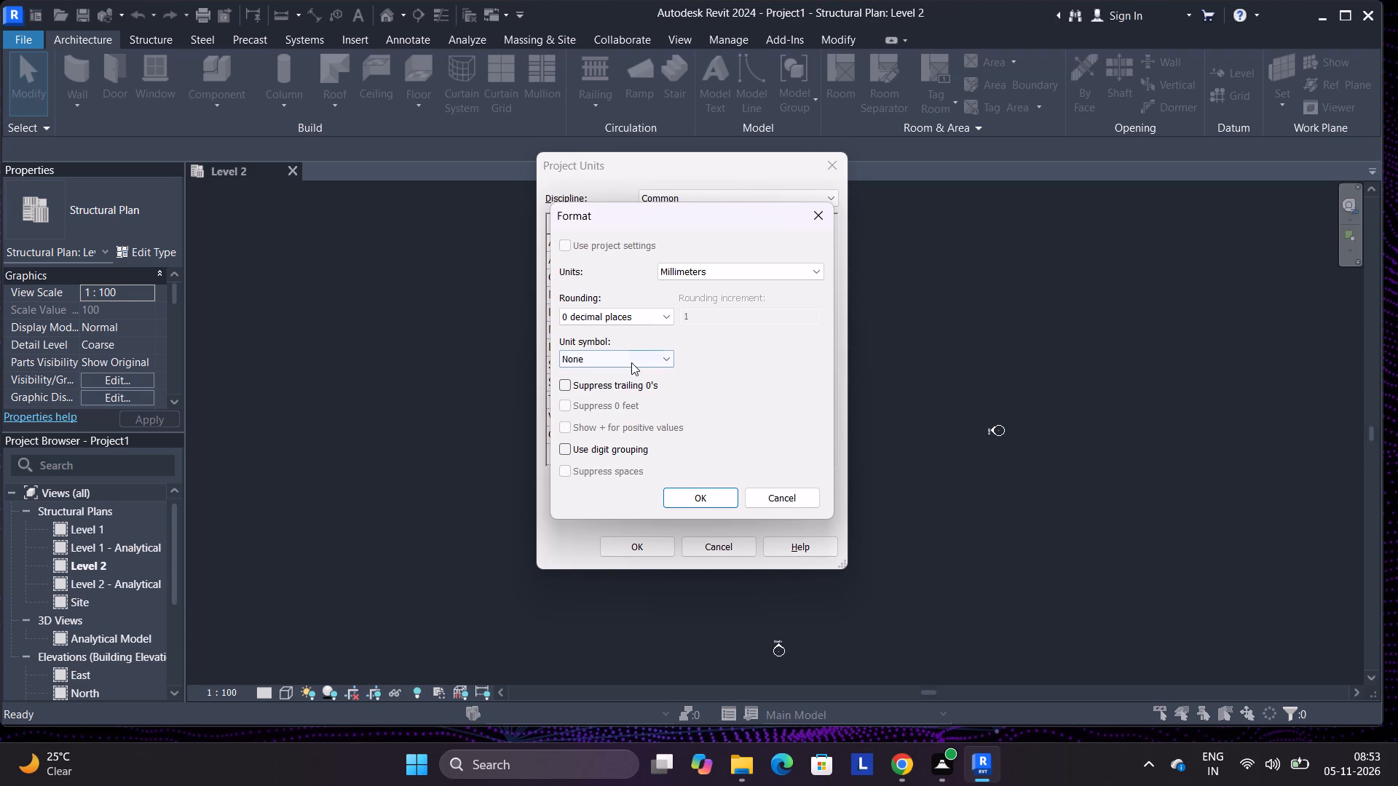
left_click(625, 317)
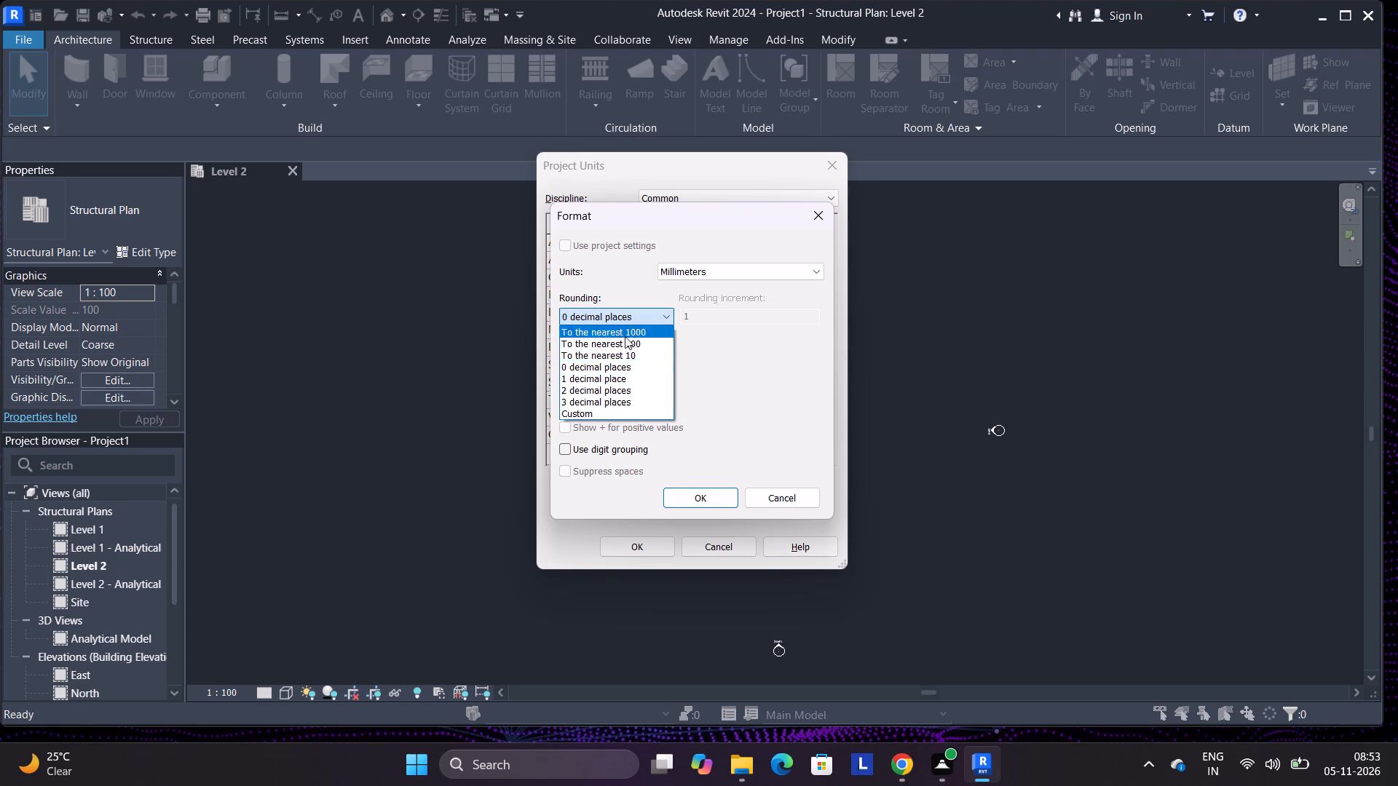
left_click(619, 376)
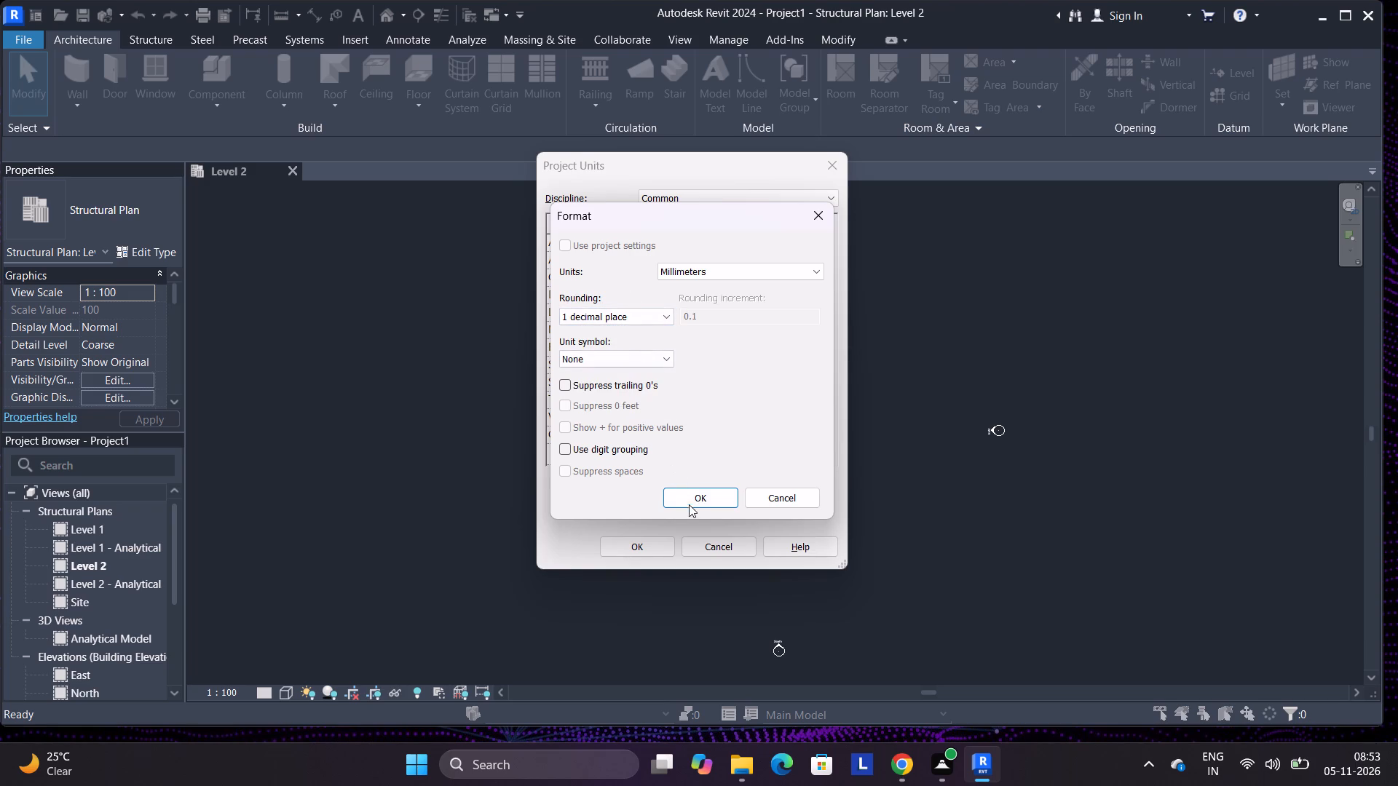
left_click(692, 507)
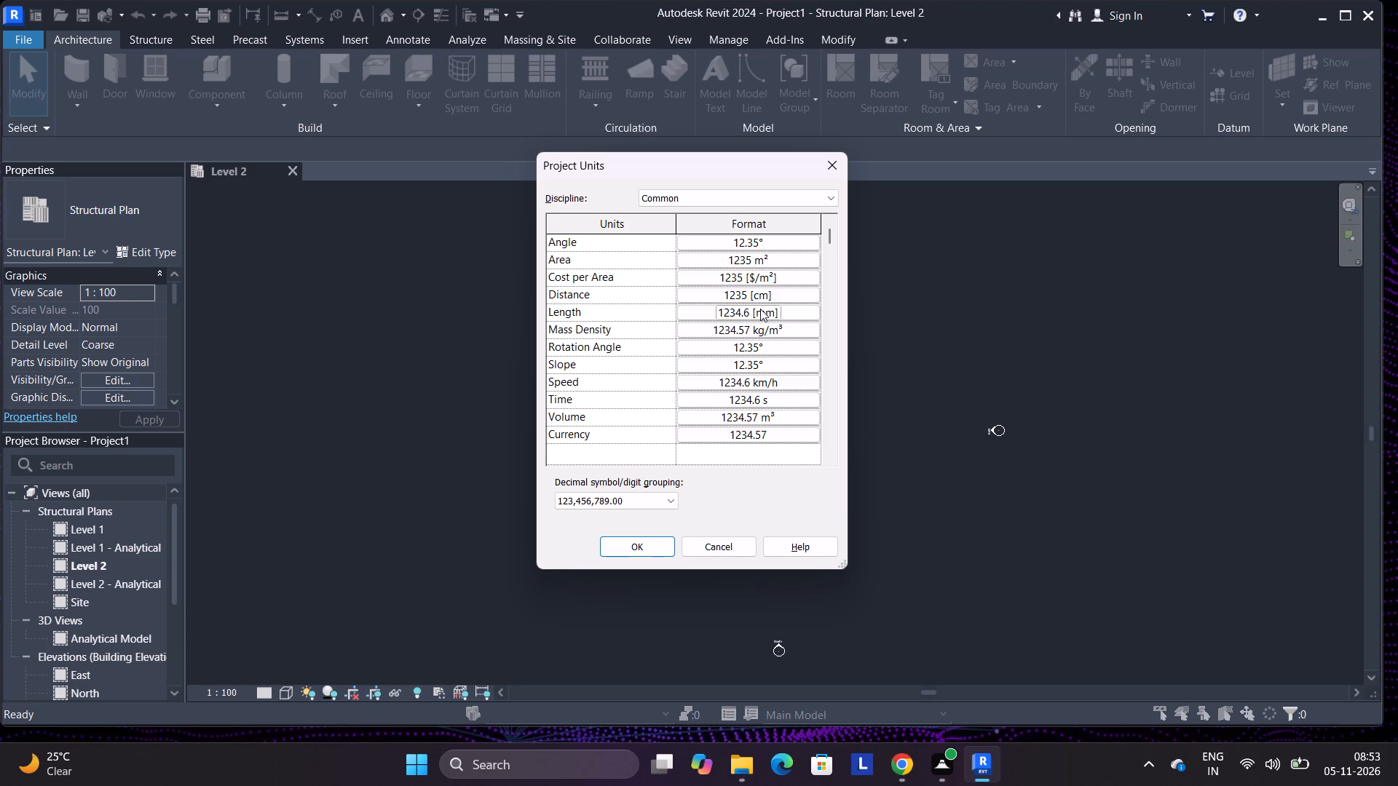
left_click(626, 542)
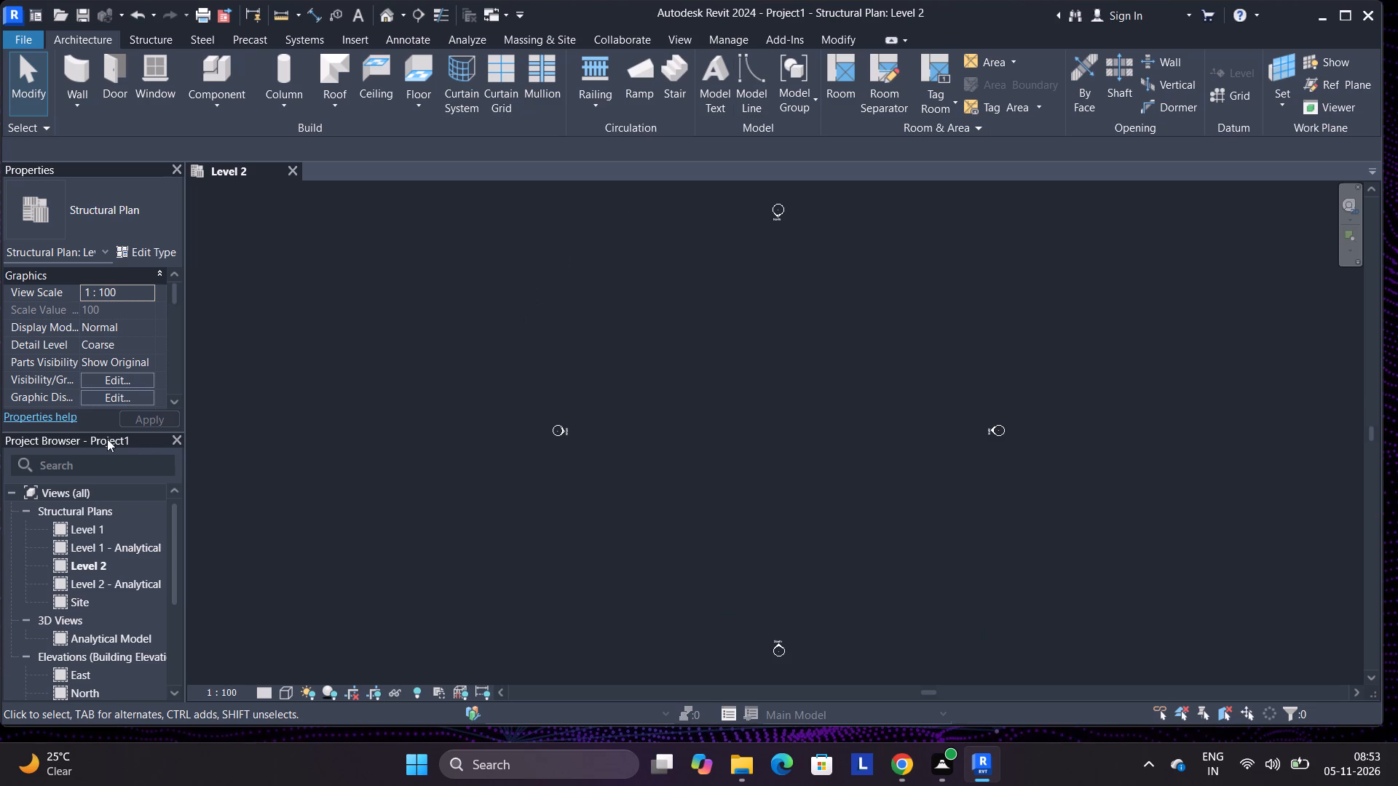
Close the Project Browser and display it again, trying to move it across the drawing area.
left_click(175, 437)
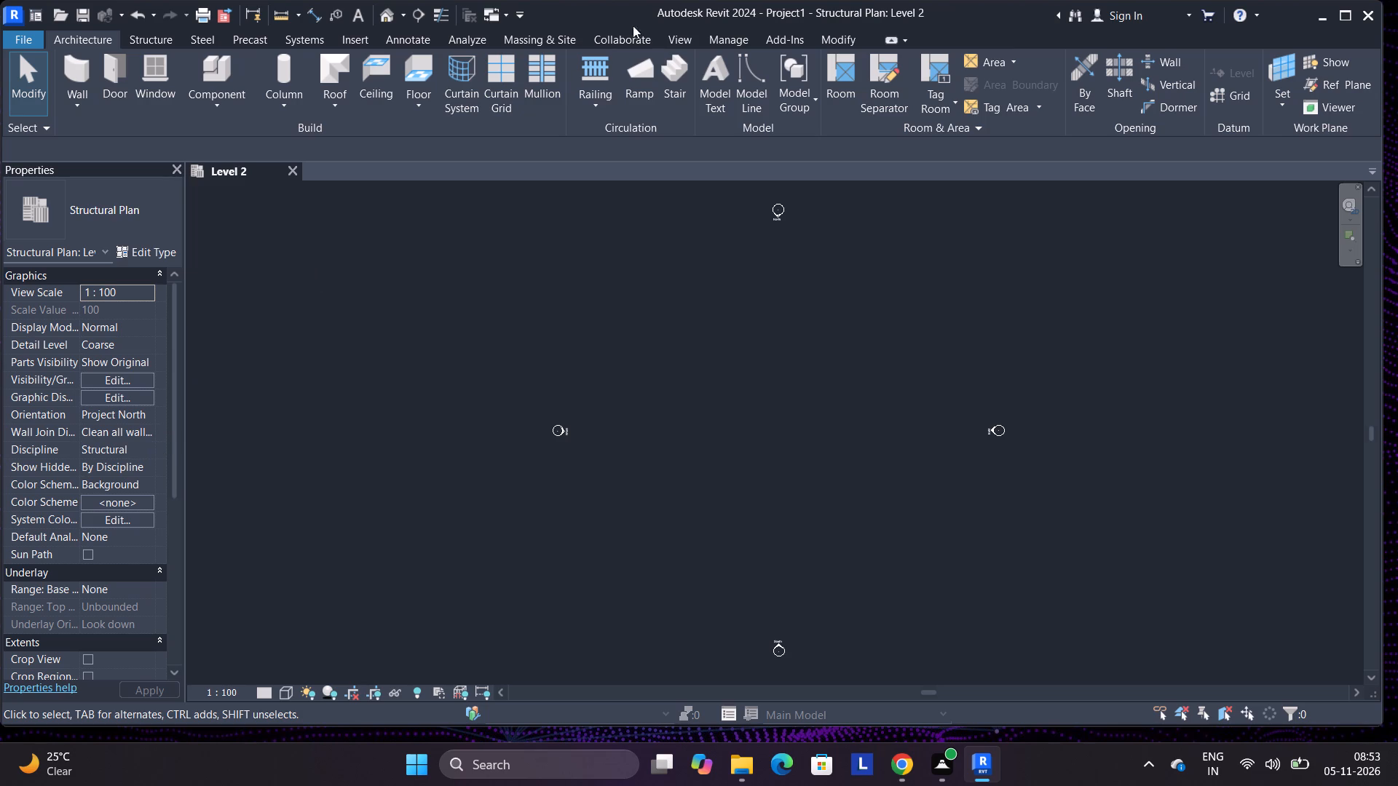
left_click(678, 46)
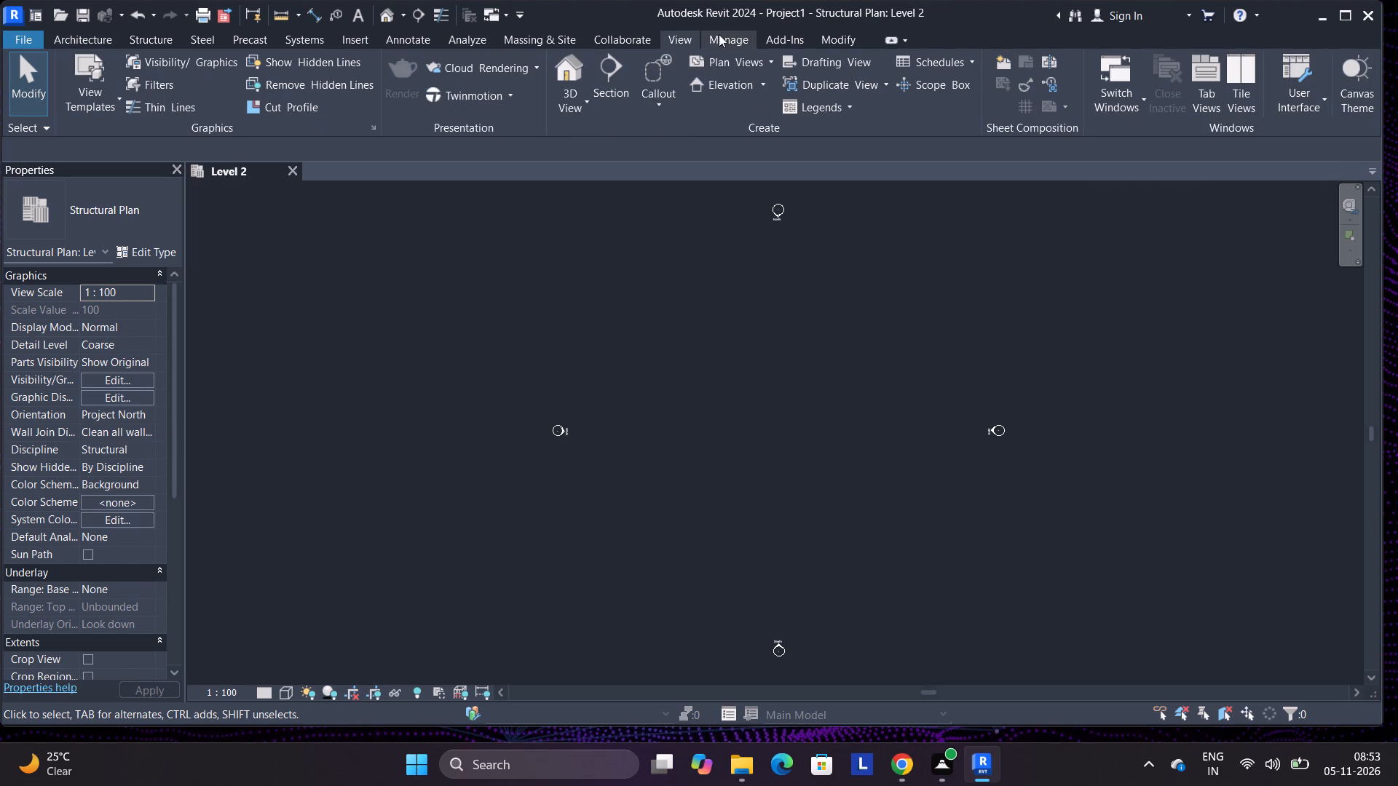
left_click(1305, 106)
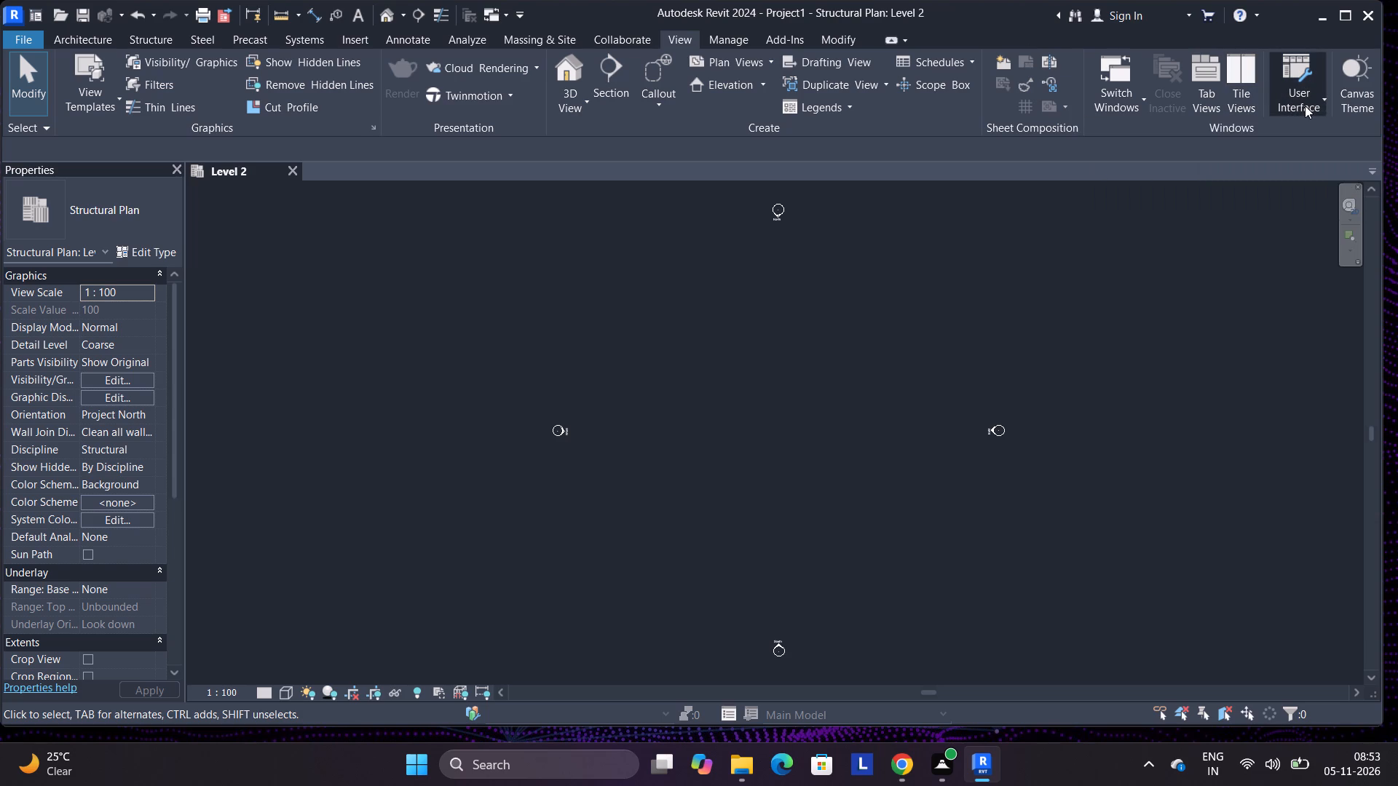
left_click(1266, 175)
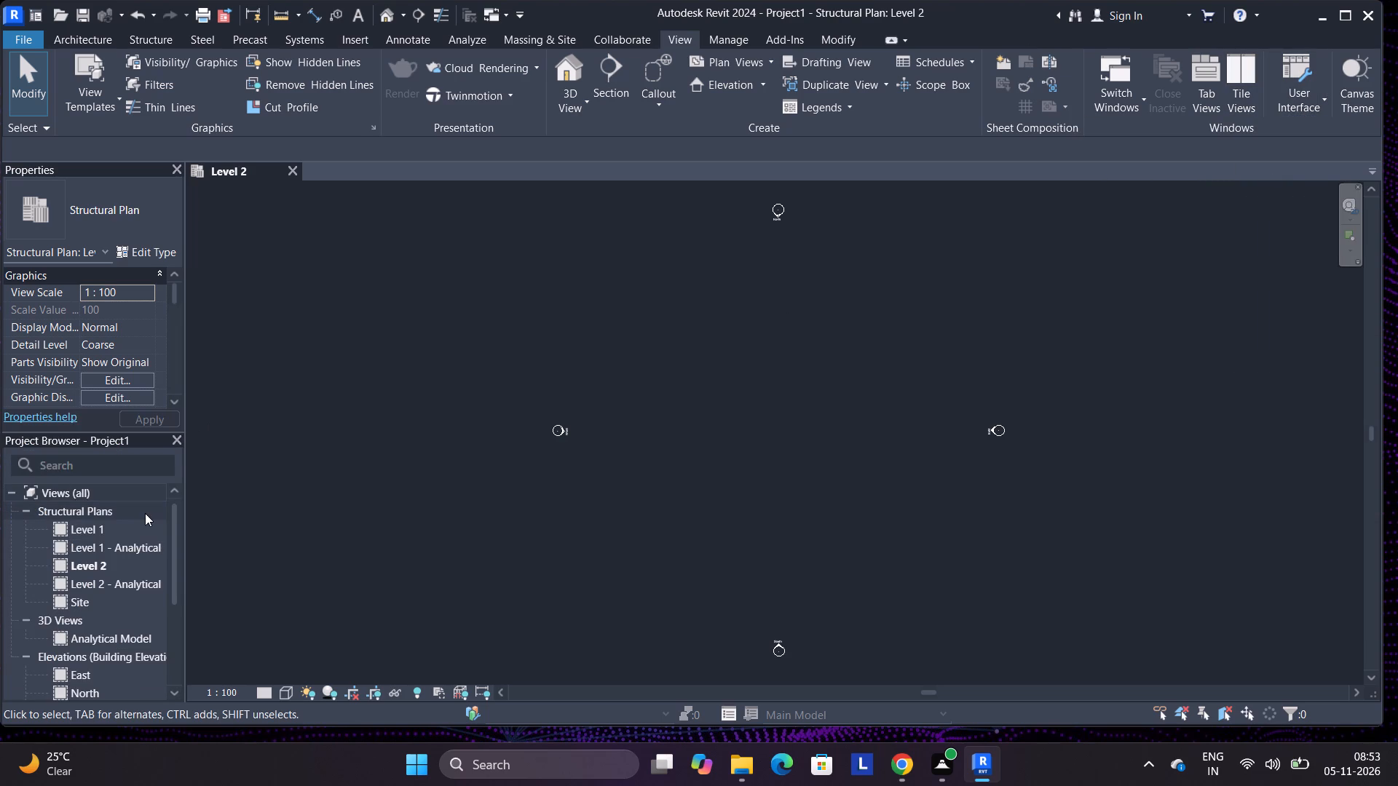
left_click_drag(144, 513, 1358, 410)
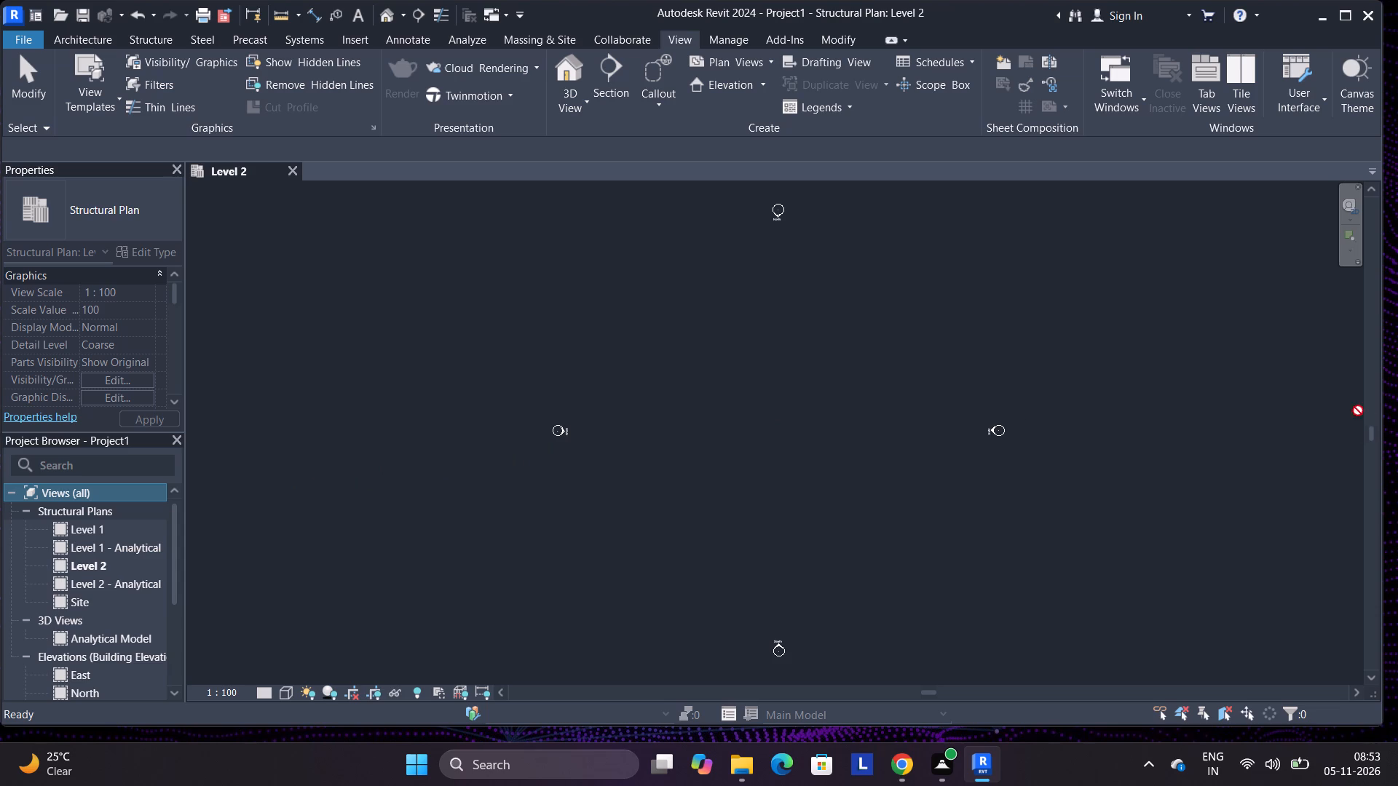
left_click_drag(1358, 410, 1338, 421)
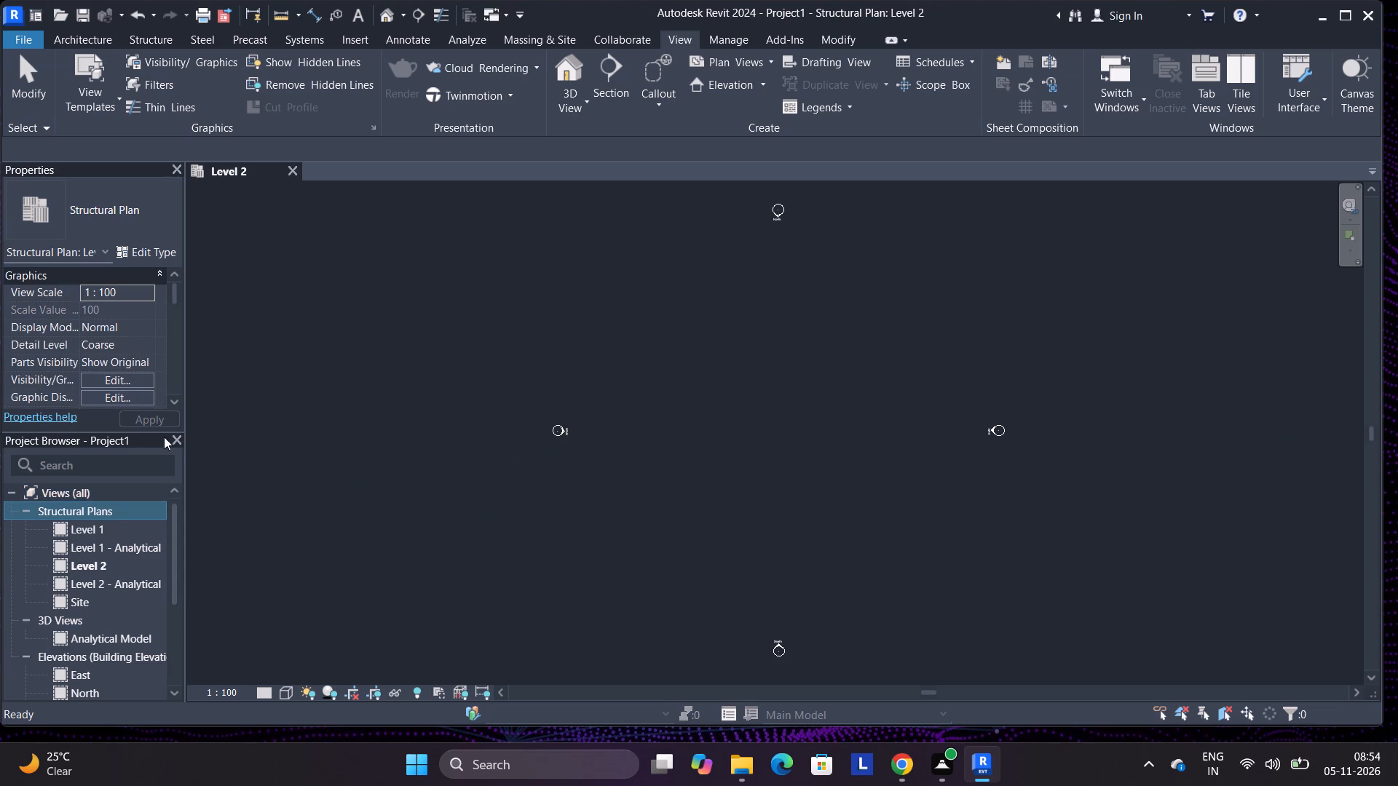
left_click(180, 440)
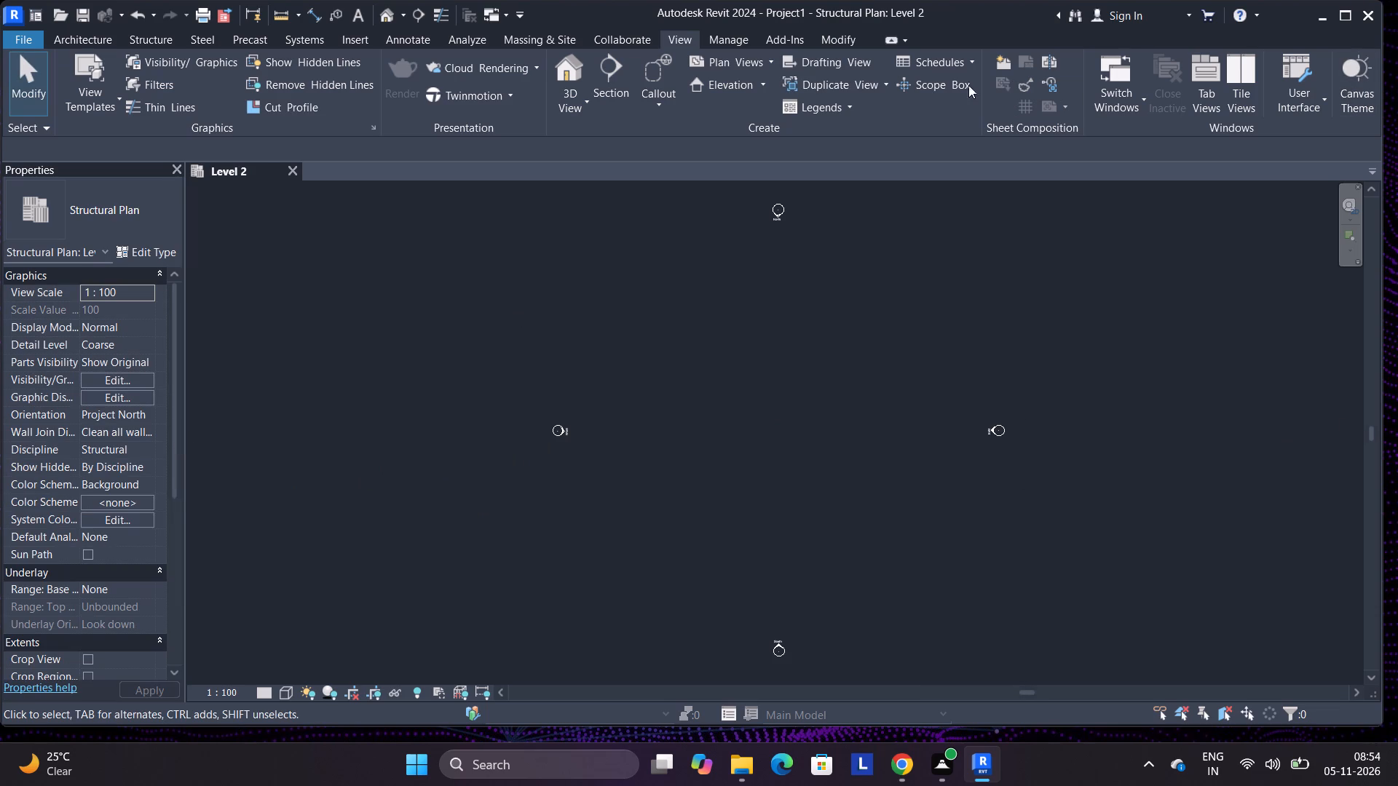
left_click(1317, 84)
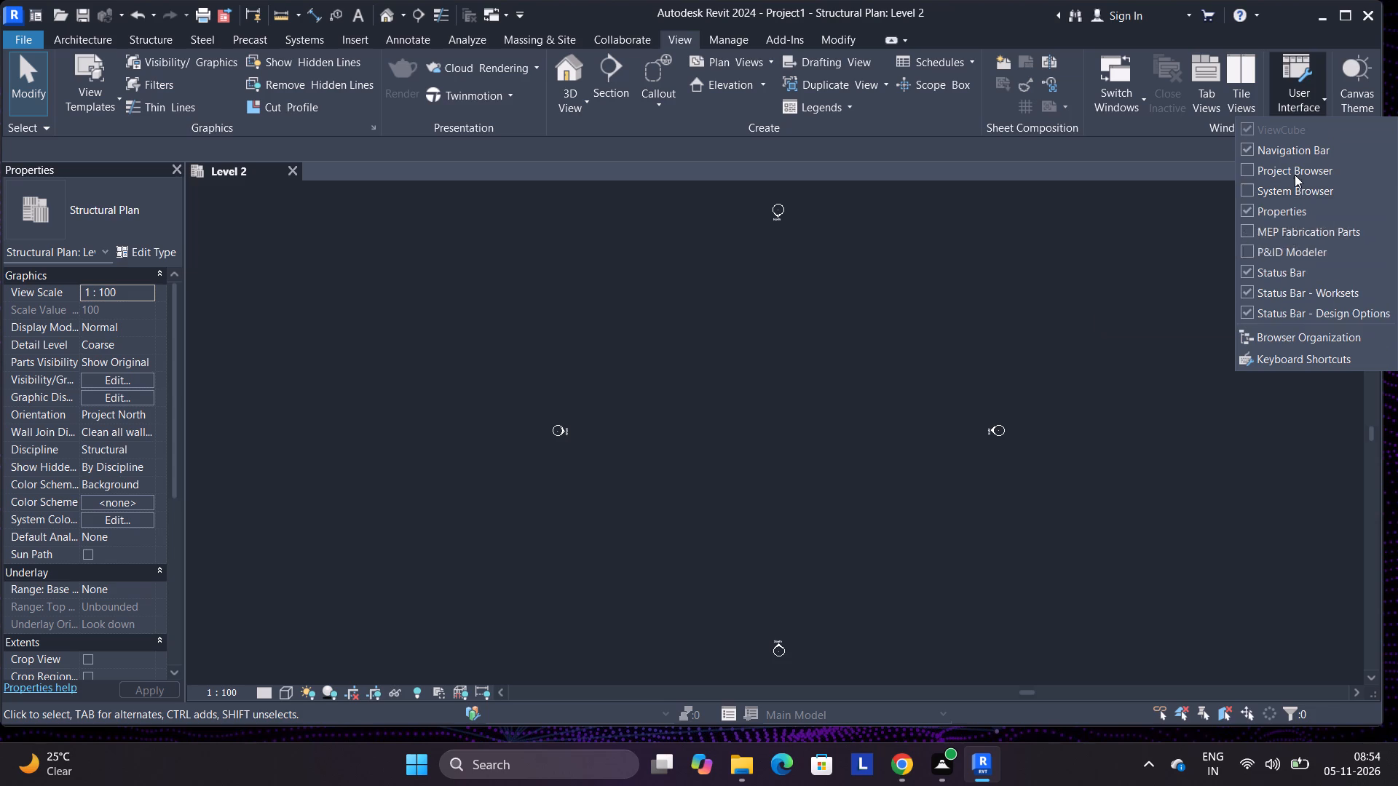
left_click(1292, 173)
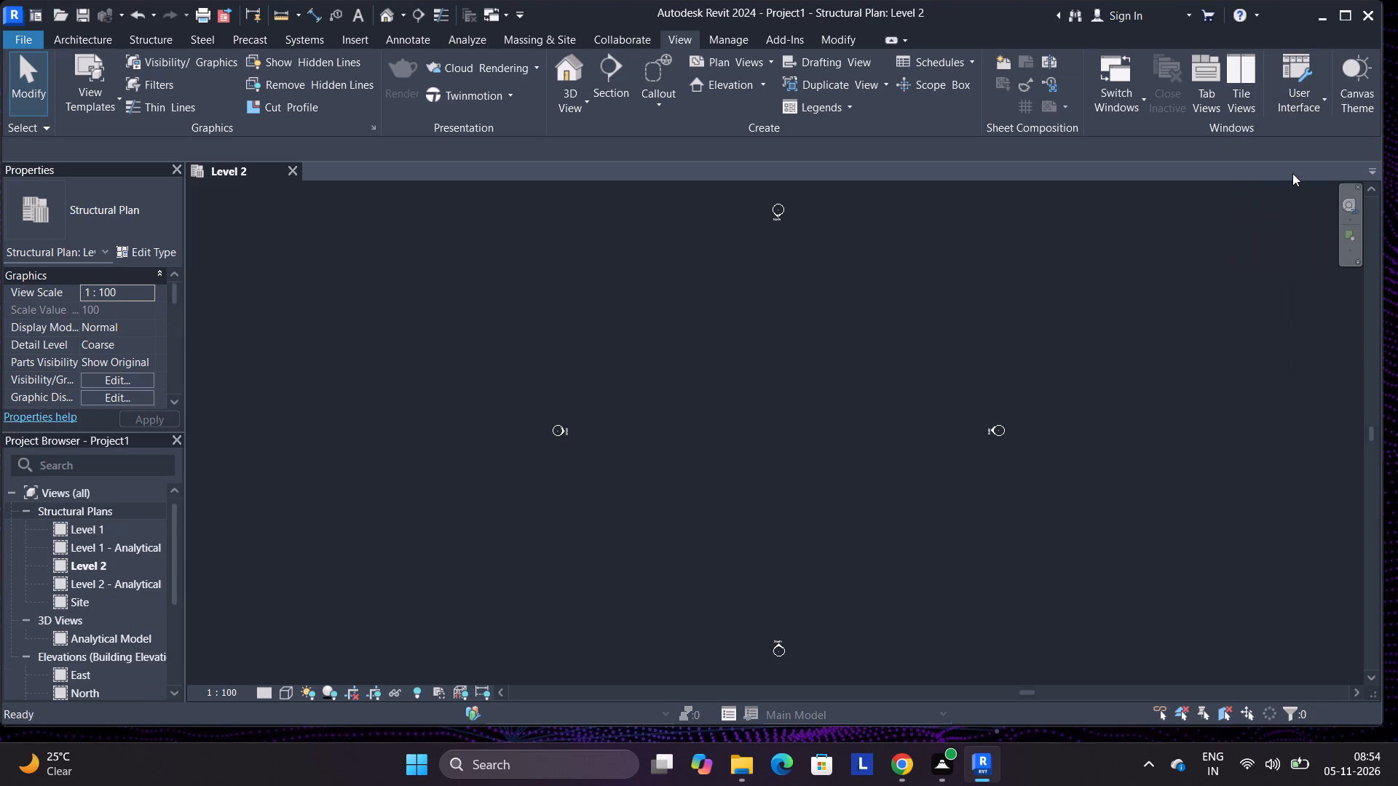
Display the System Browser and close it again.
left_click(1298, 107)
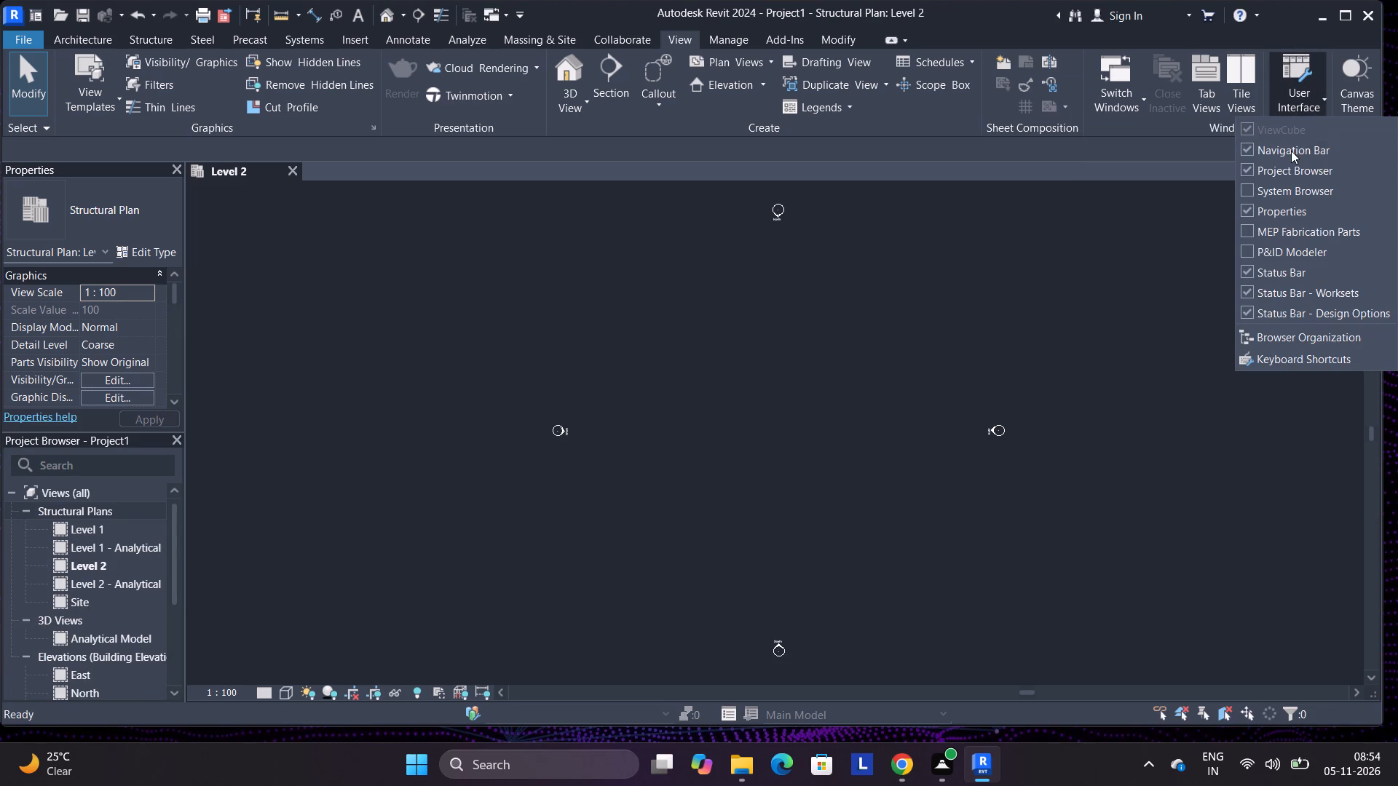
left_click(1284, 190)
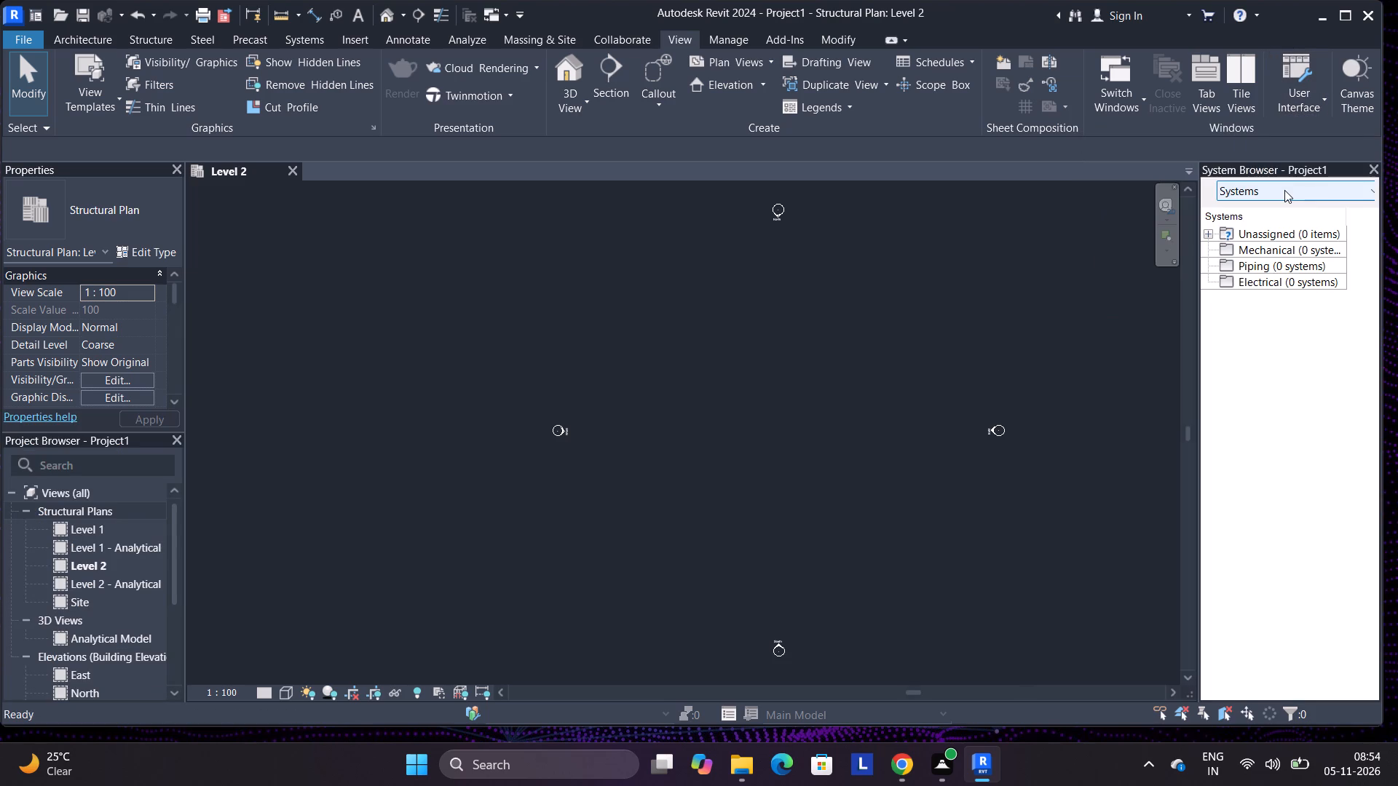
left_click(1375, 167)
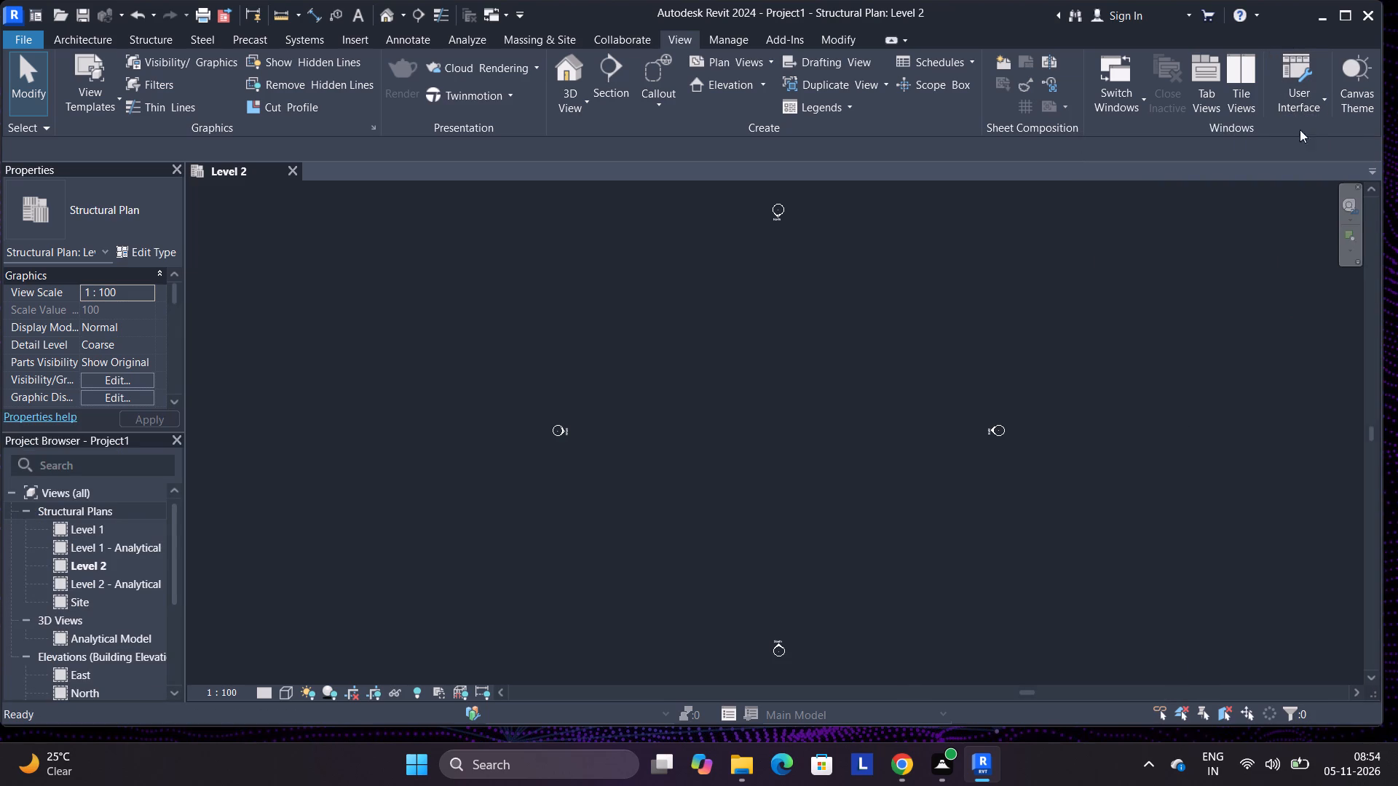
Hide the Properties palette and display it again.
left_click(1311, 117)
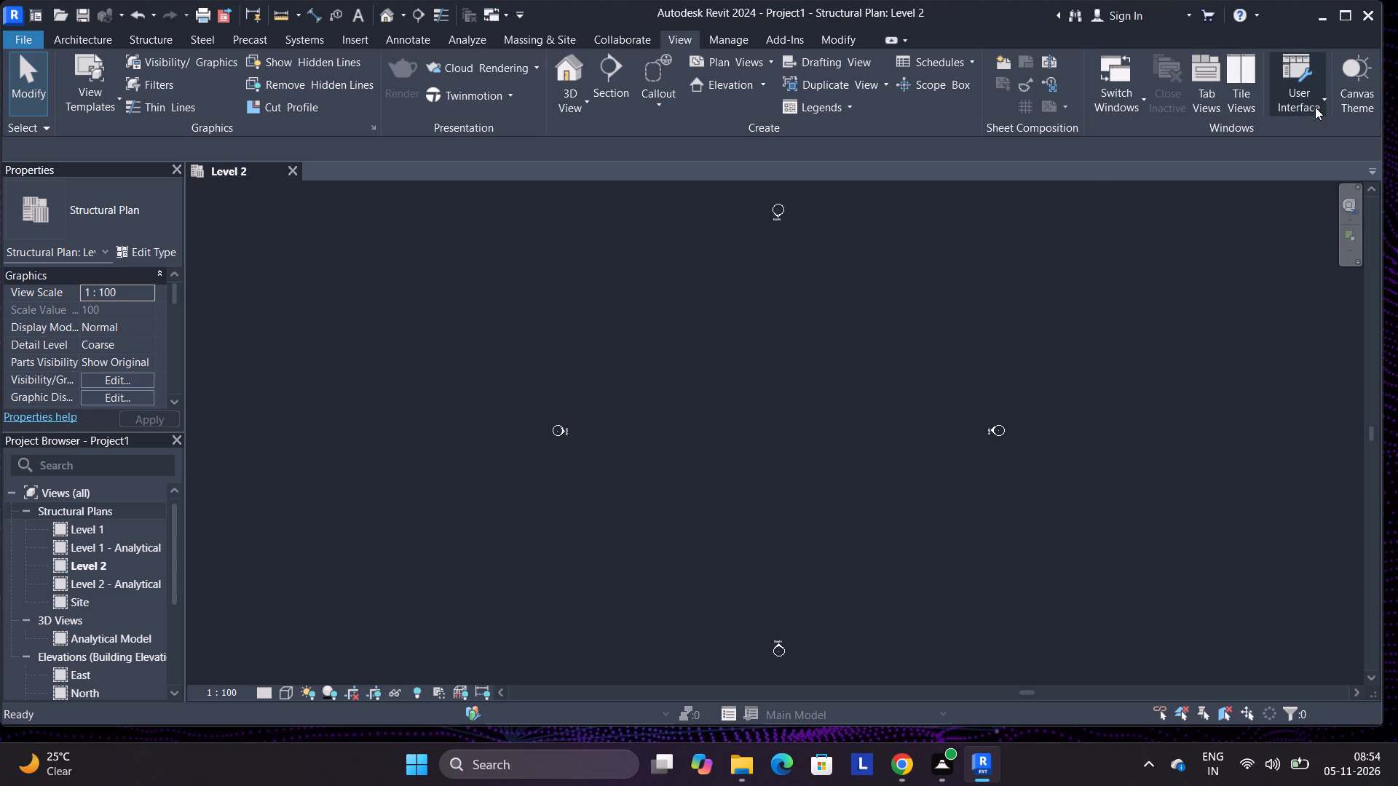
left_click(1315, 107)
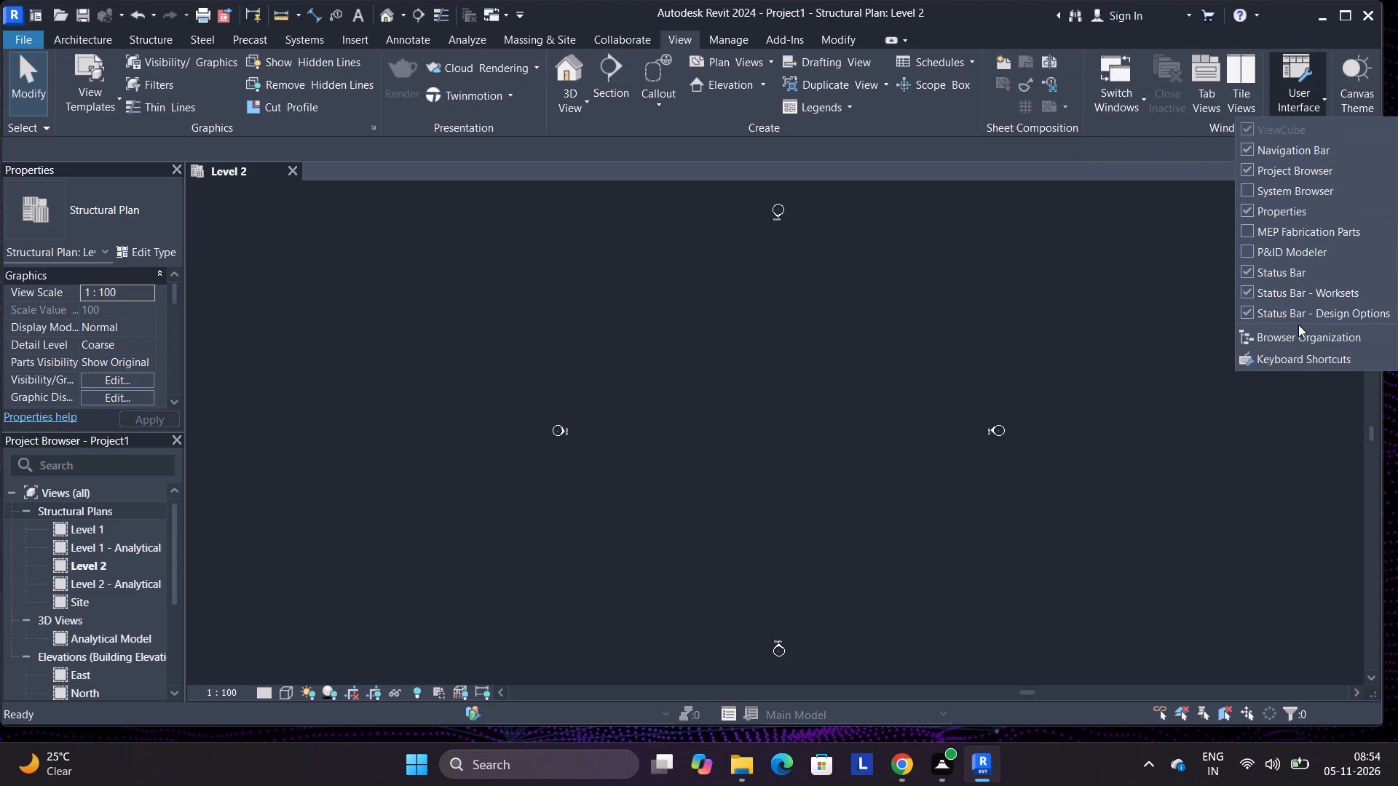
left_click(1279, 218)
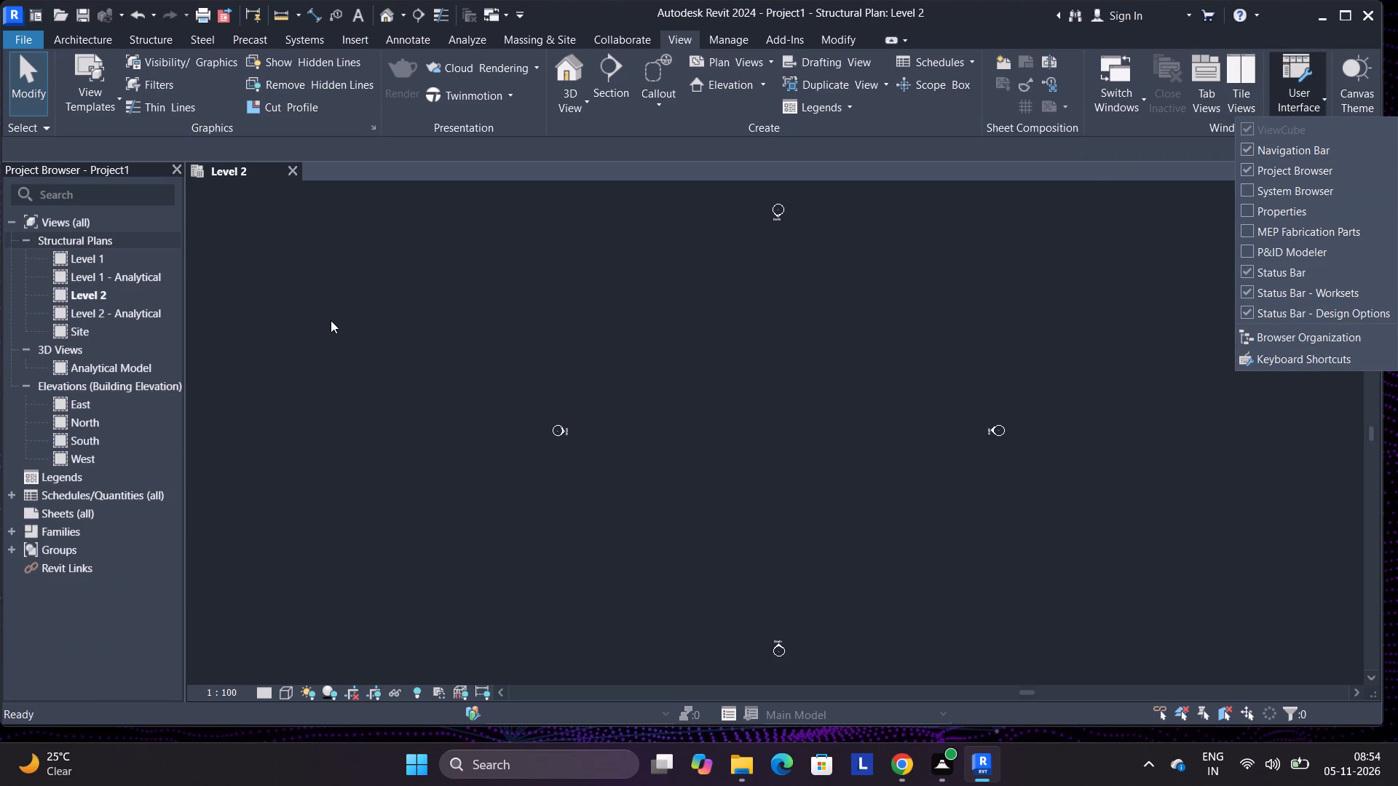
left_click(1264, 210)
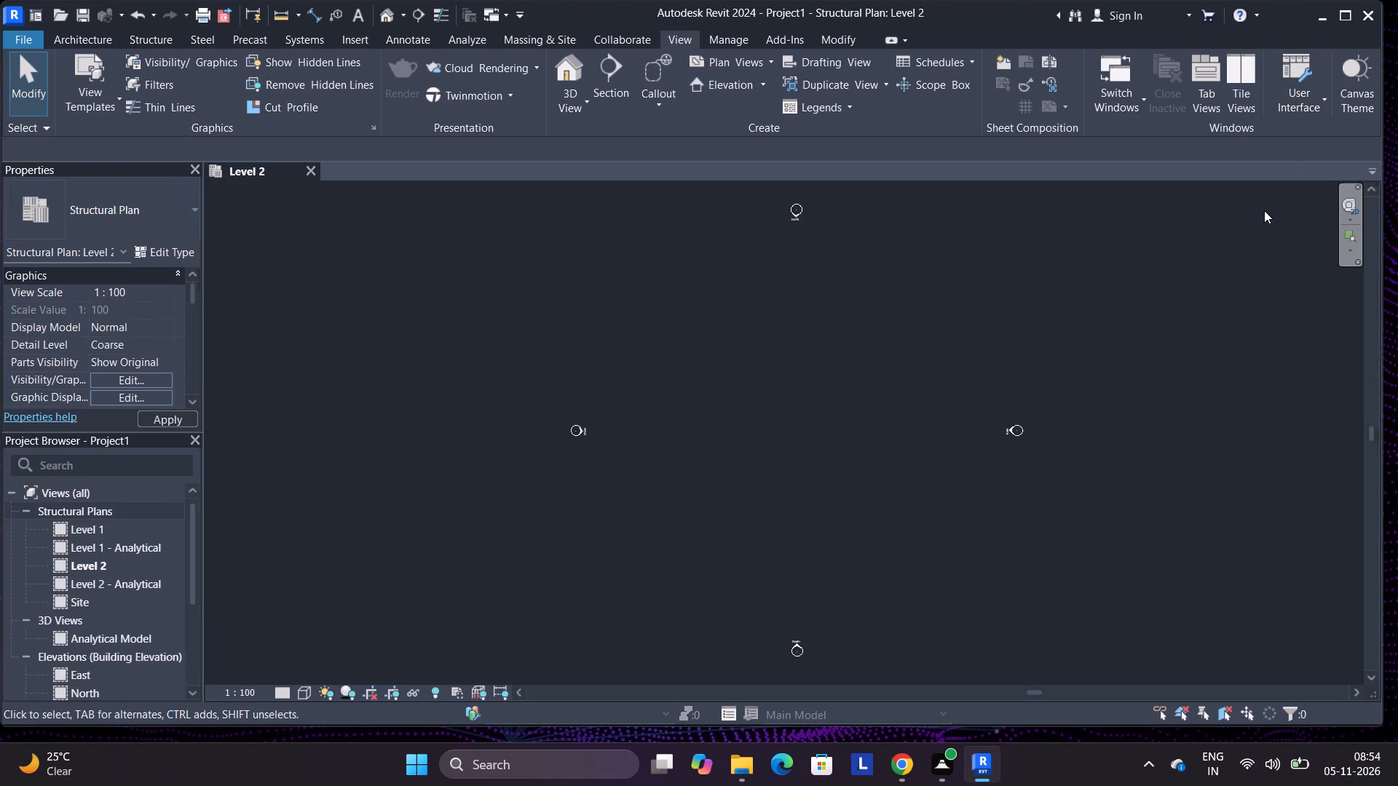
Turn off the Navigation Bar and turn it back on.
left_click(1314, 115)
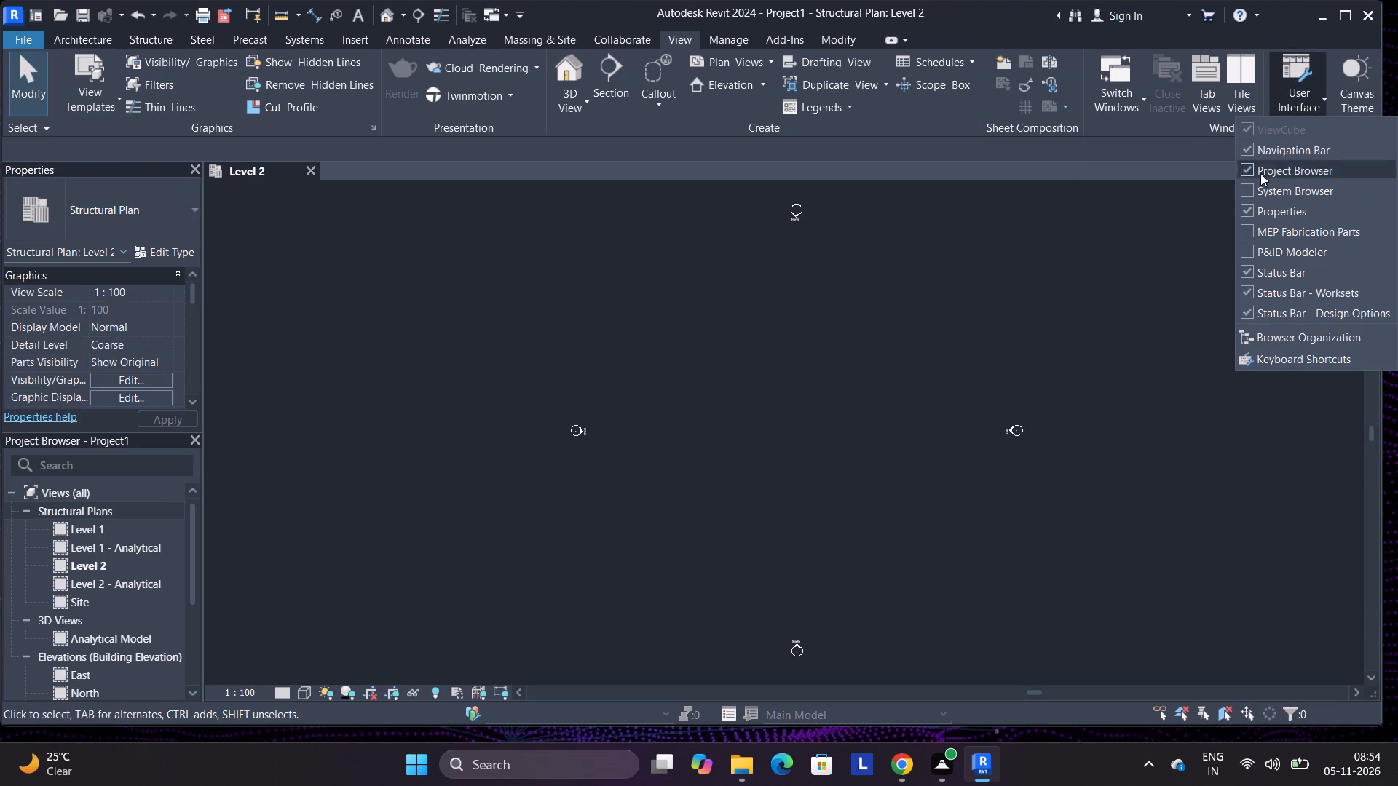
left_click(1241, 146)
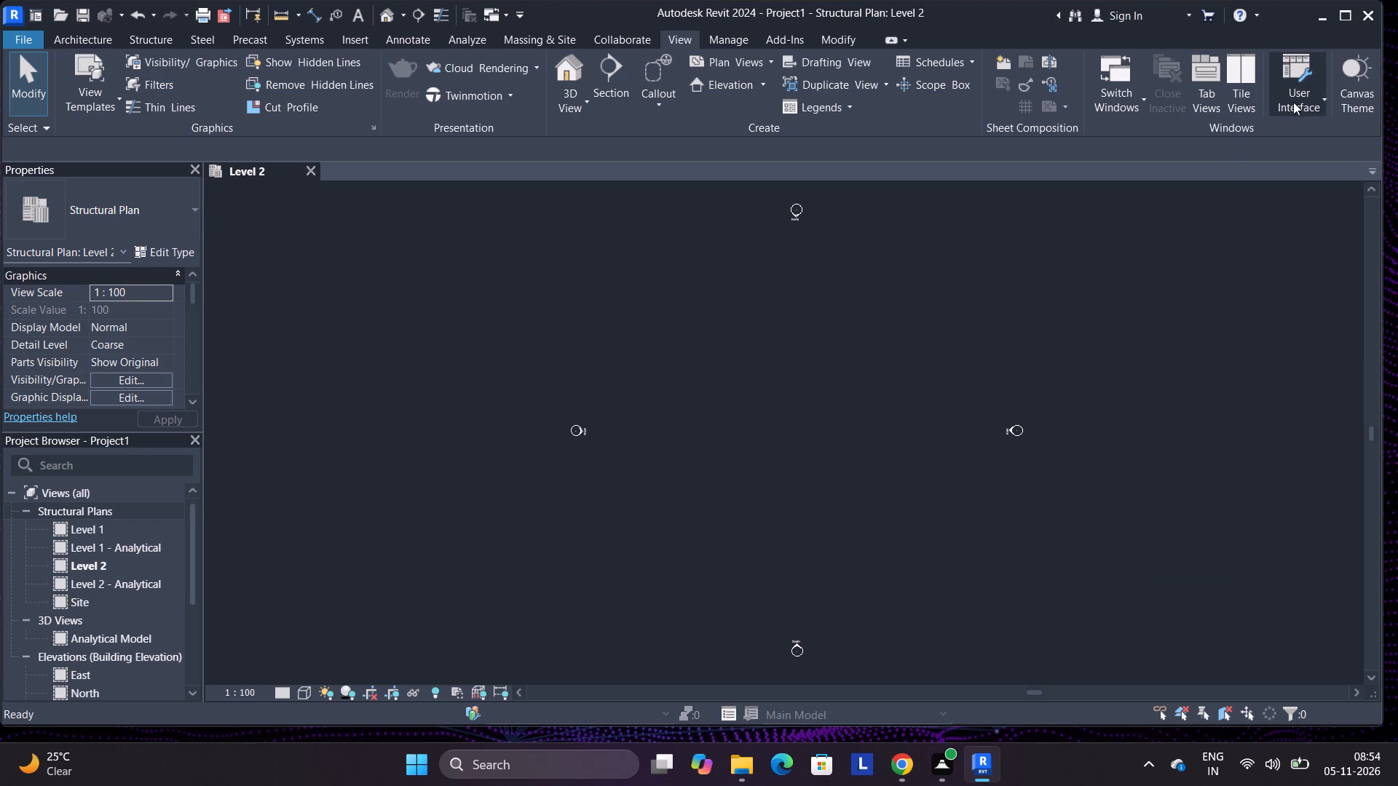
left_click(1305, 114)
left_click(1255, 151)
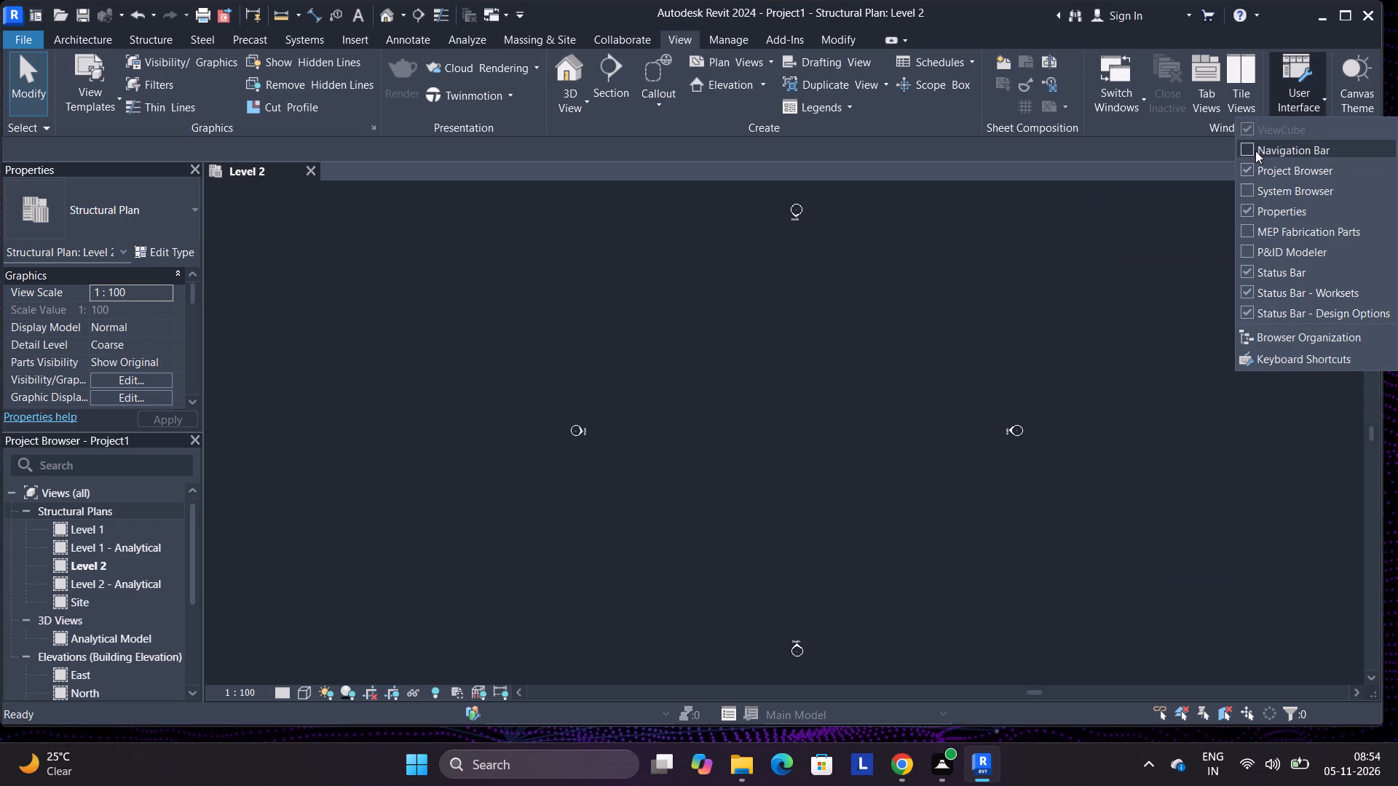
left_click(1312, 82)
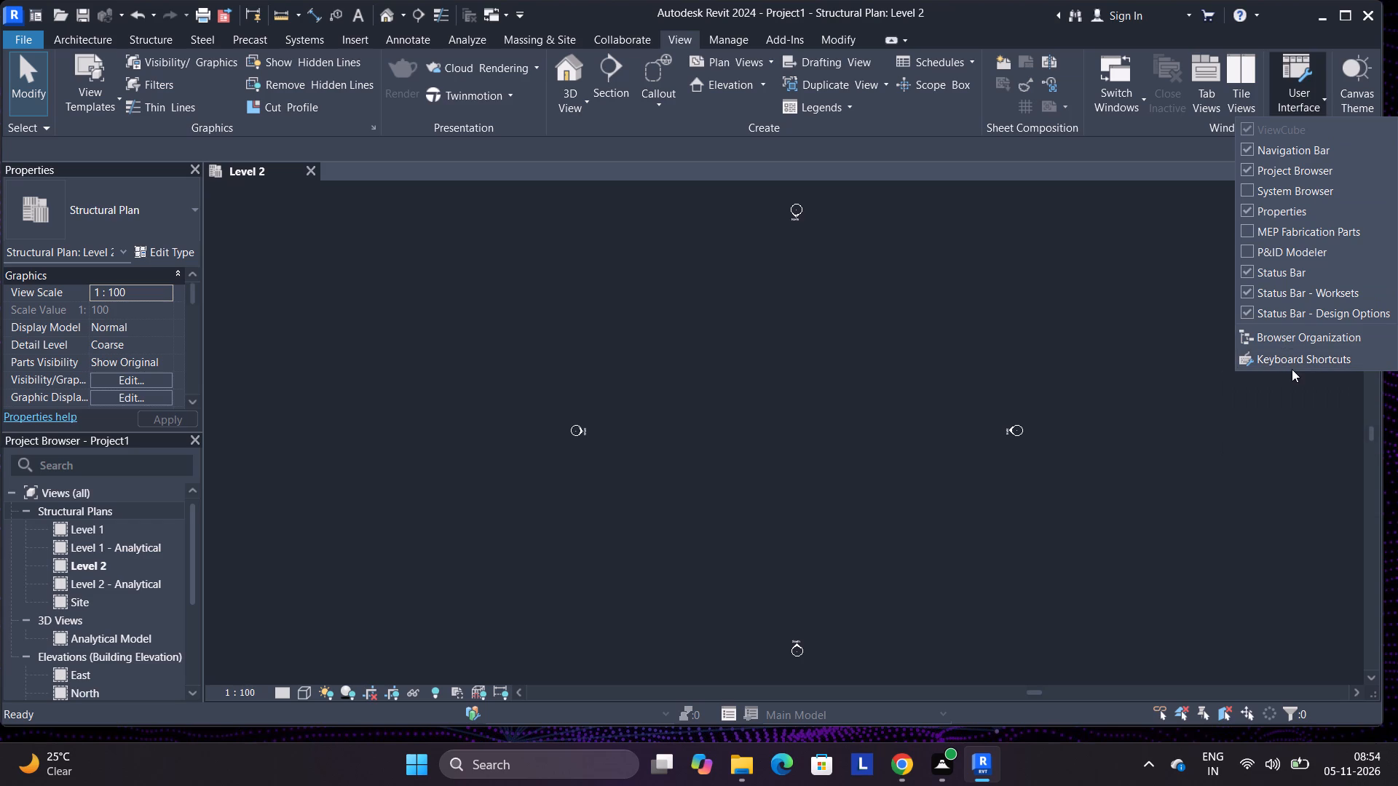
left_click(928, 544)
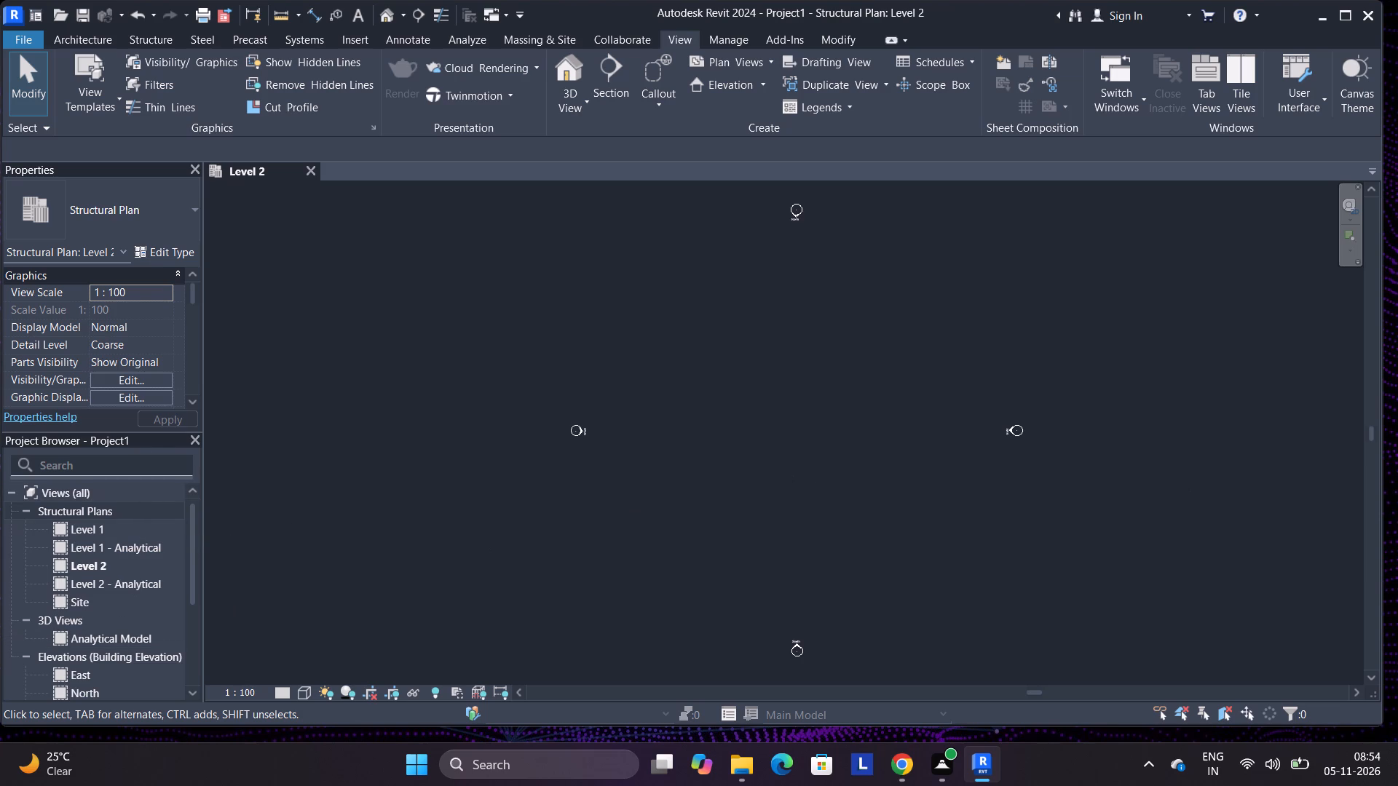
Undock the Project Browser and float it over the drawing area's upper corner, opposite the Properties palette.
left_click_drag(149, 444, 1396, 151)
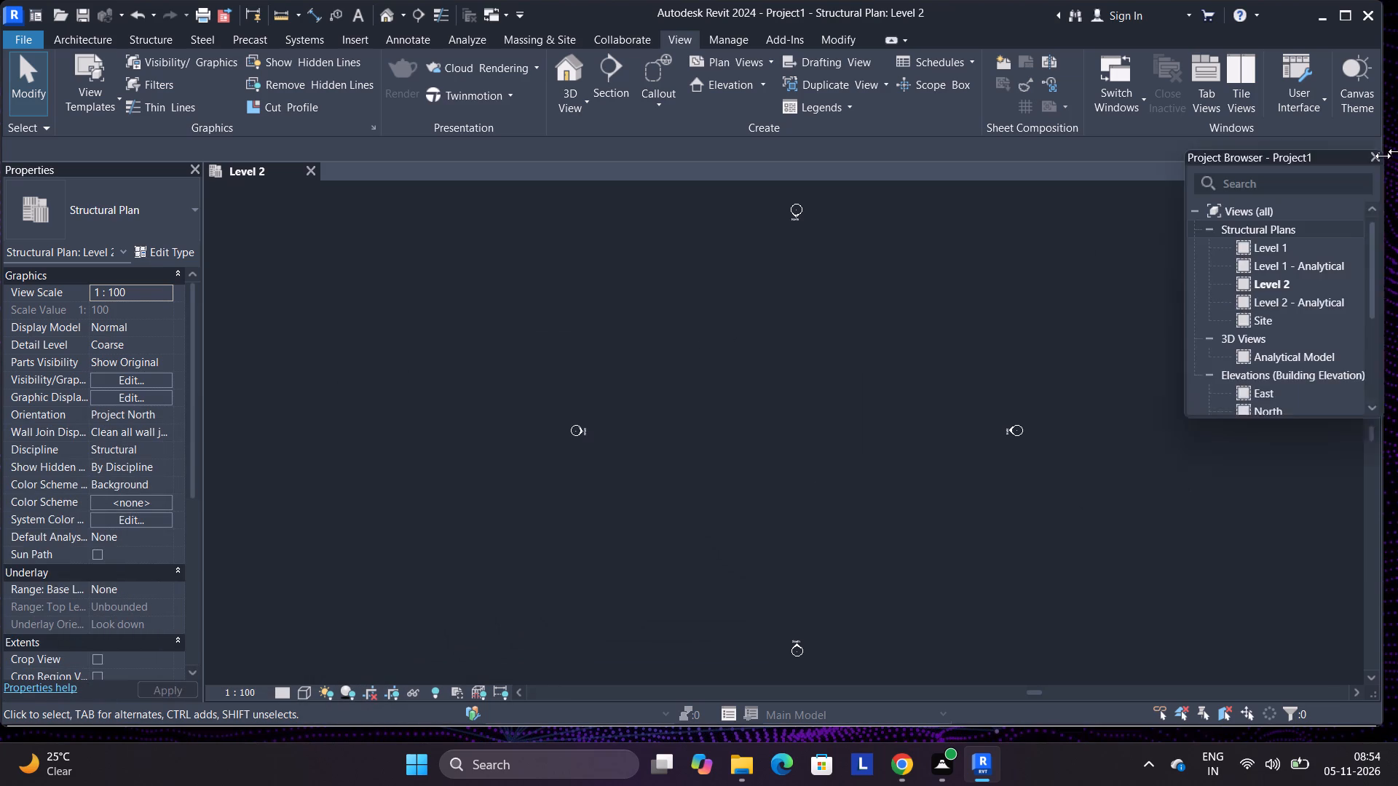
left_click_drag(1396, 151, 1368, 183)
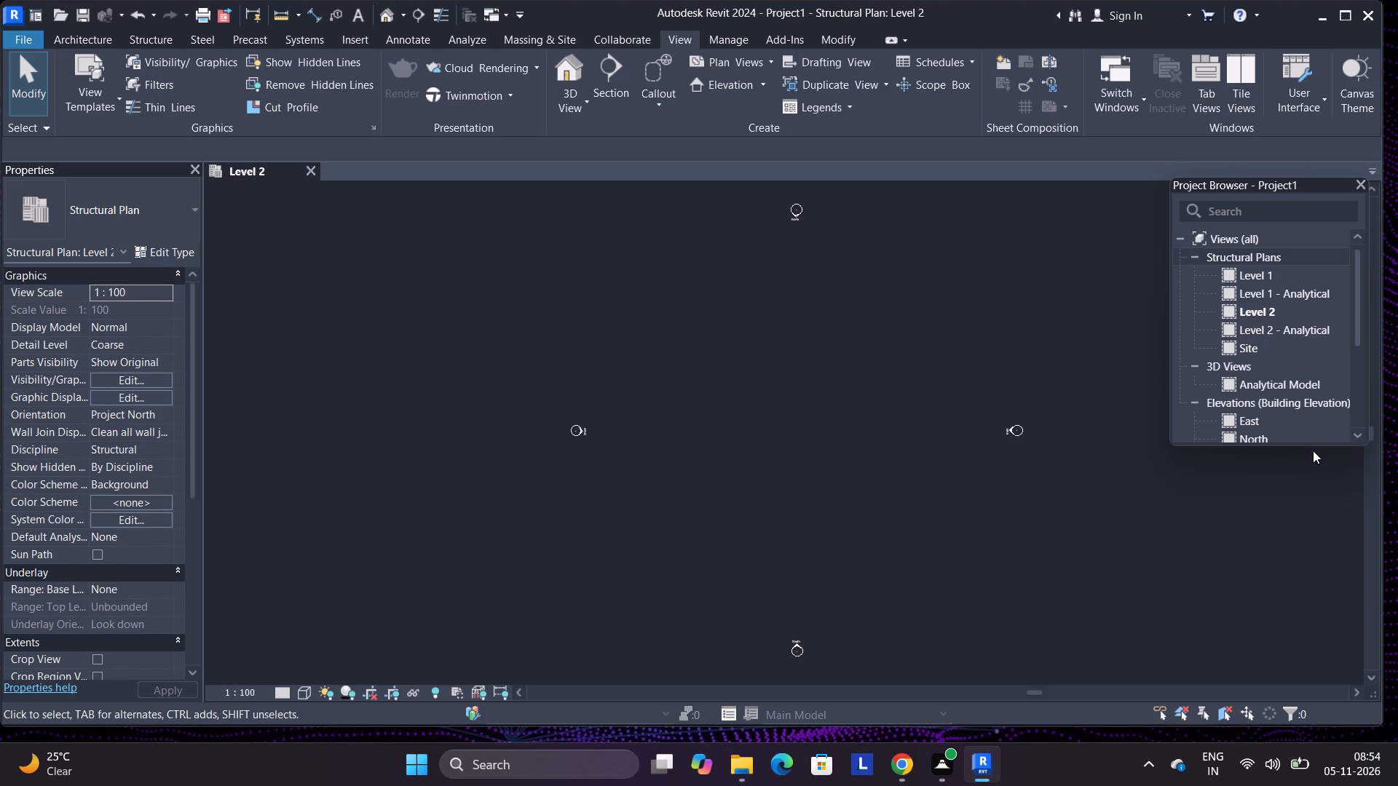
Lengthen the floating Project Browser palette downward until its full tree fits, from Views down to Revit Links.
left_click_drag(1309, 445, 1311, 565)
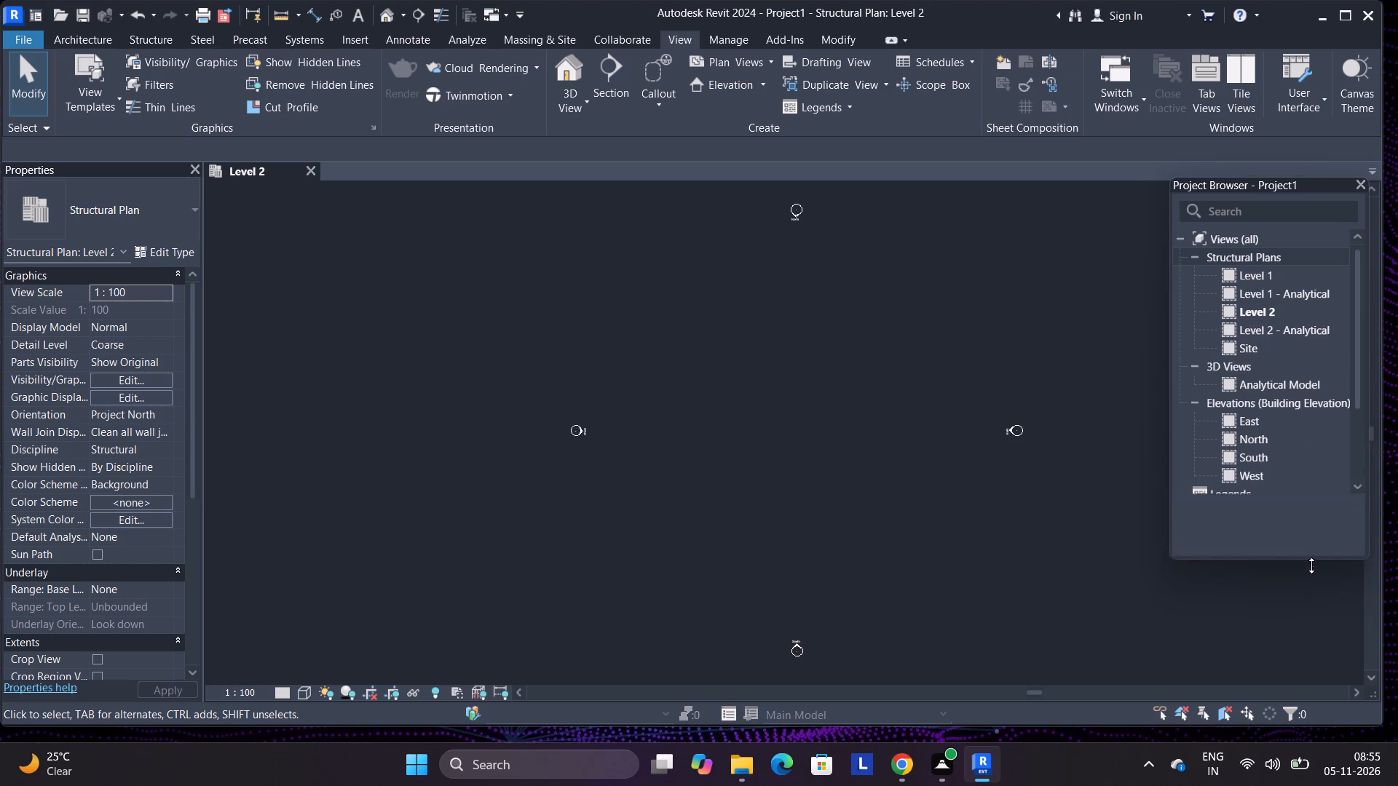
left_click_drag(1311, 565, 1316, 705)
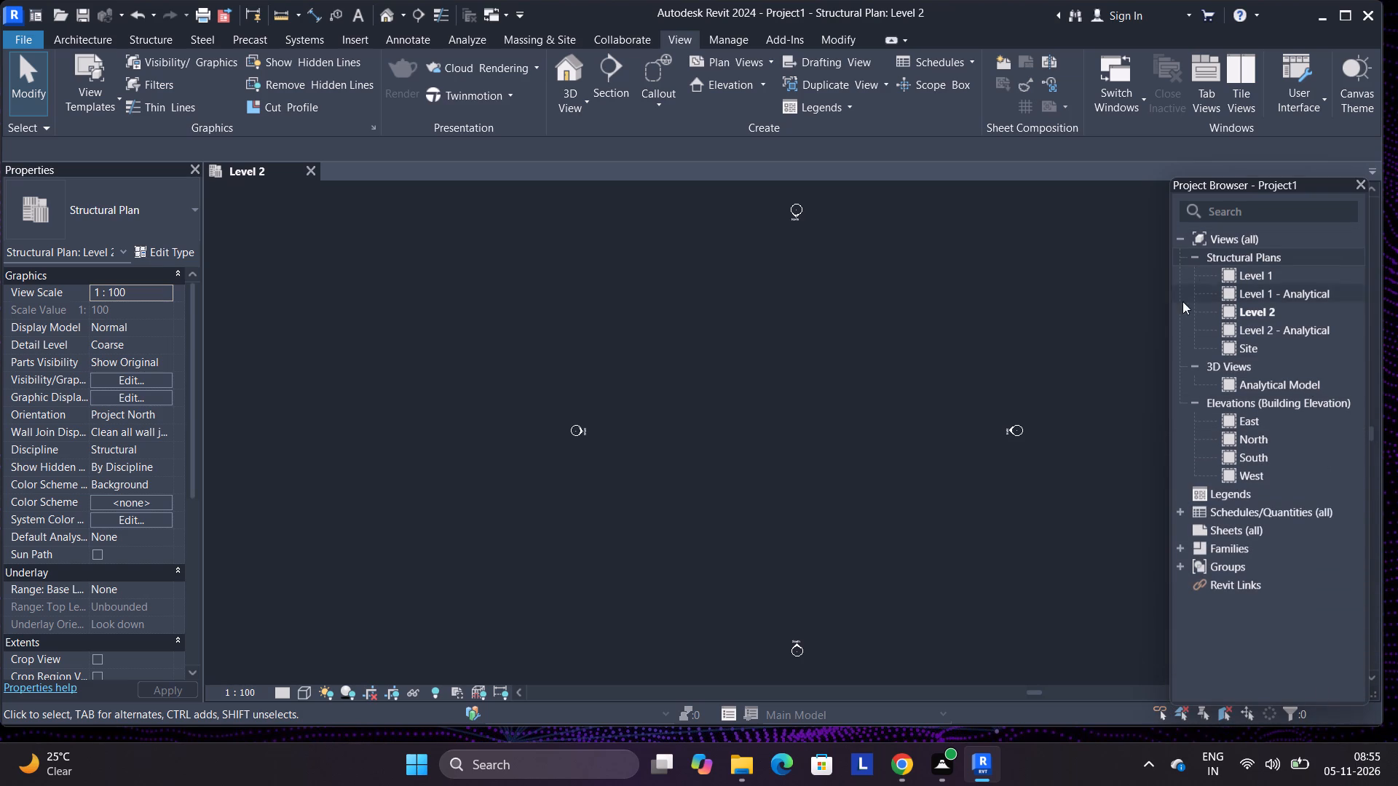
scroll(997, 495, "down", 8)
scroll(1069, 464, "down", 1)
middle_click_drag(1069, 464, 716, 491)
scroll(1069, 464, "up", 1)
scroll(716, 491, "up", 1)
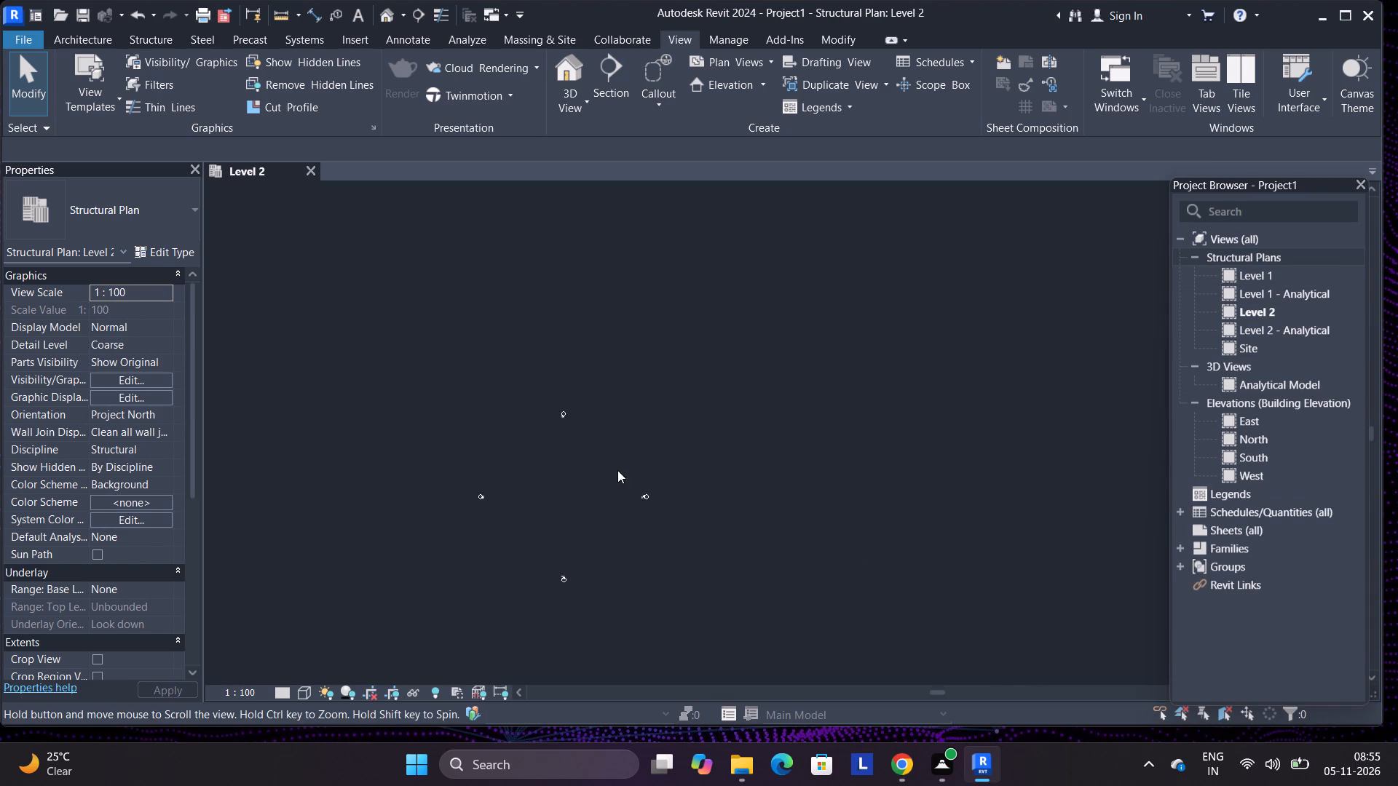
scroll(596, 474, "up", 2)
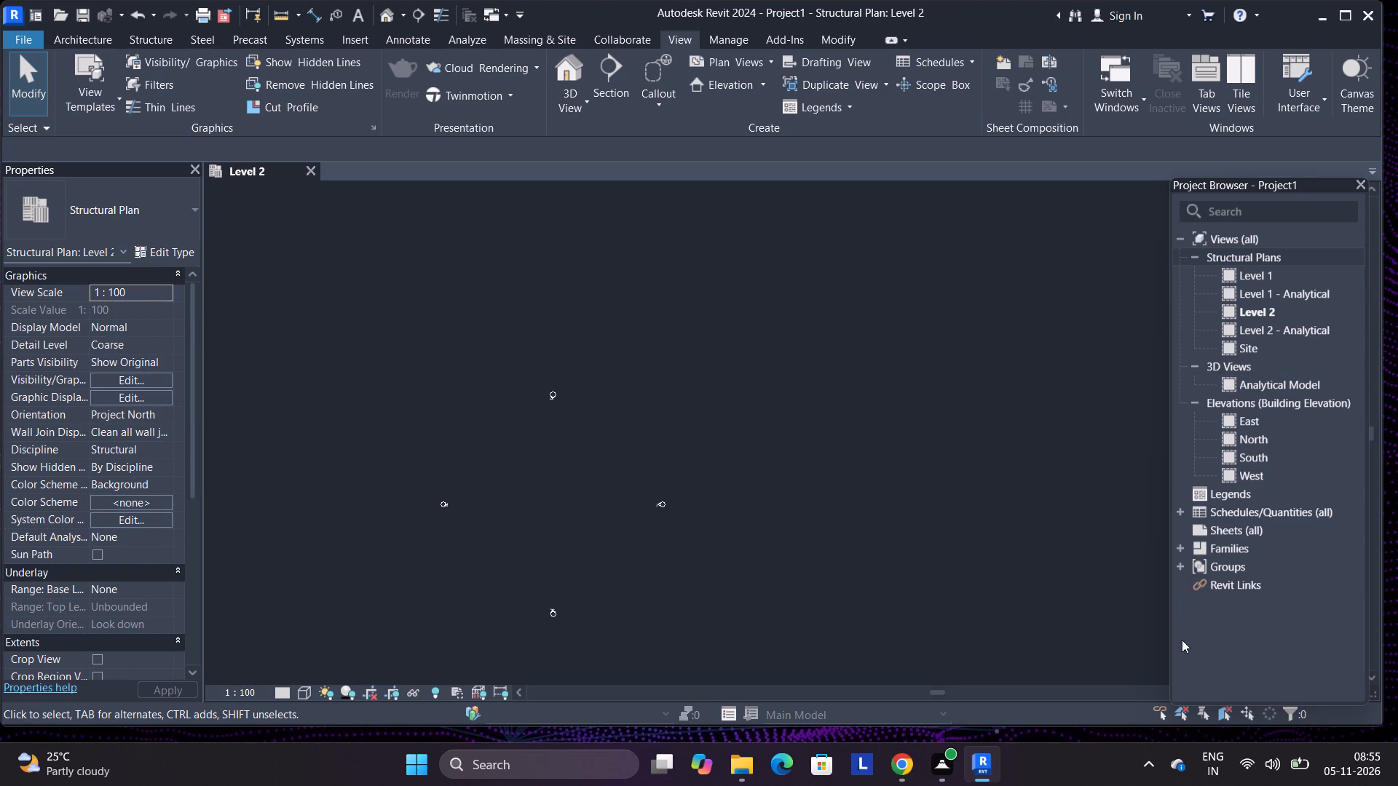
Open the East building elevation with both level lines and their heads in view.
double_click(1236, 420)
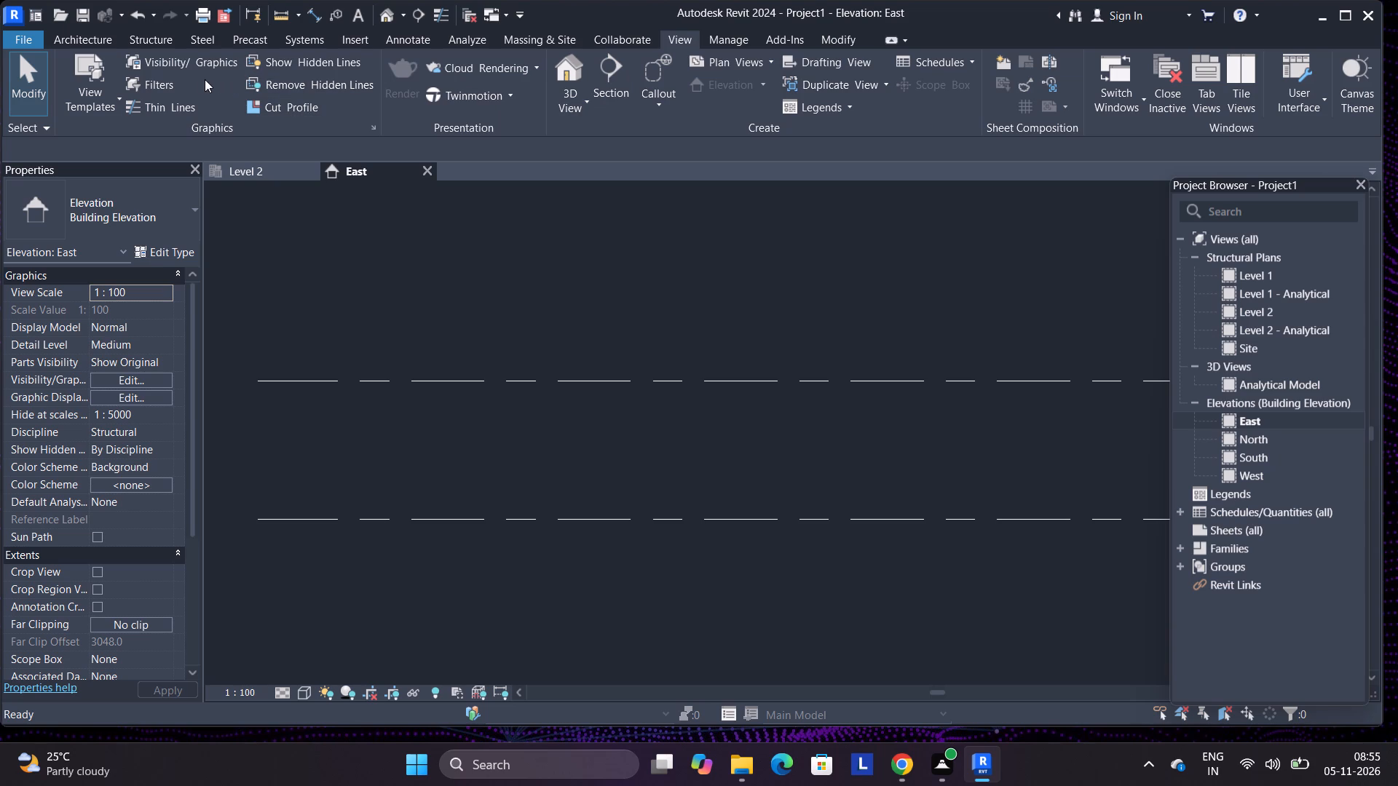
scroll(919, 420, "down", 5)
middle_click_drag(902, 437, 652, 469)
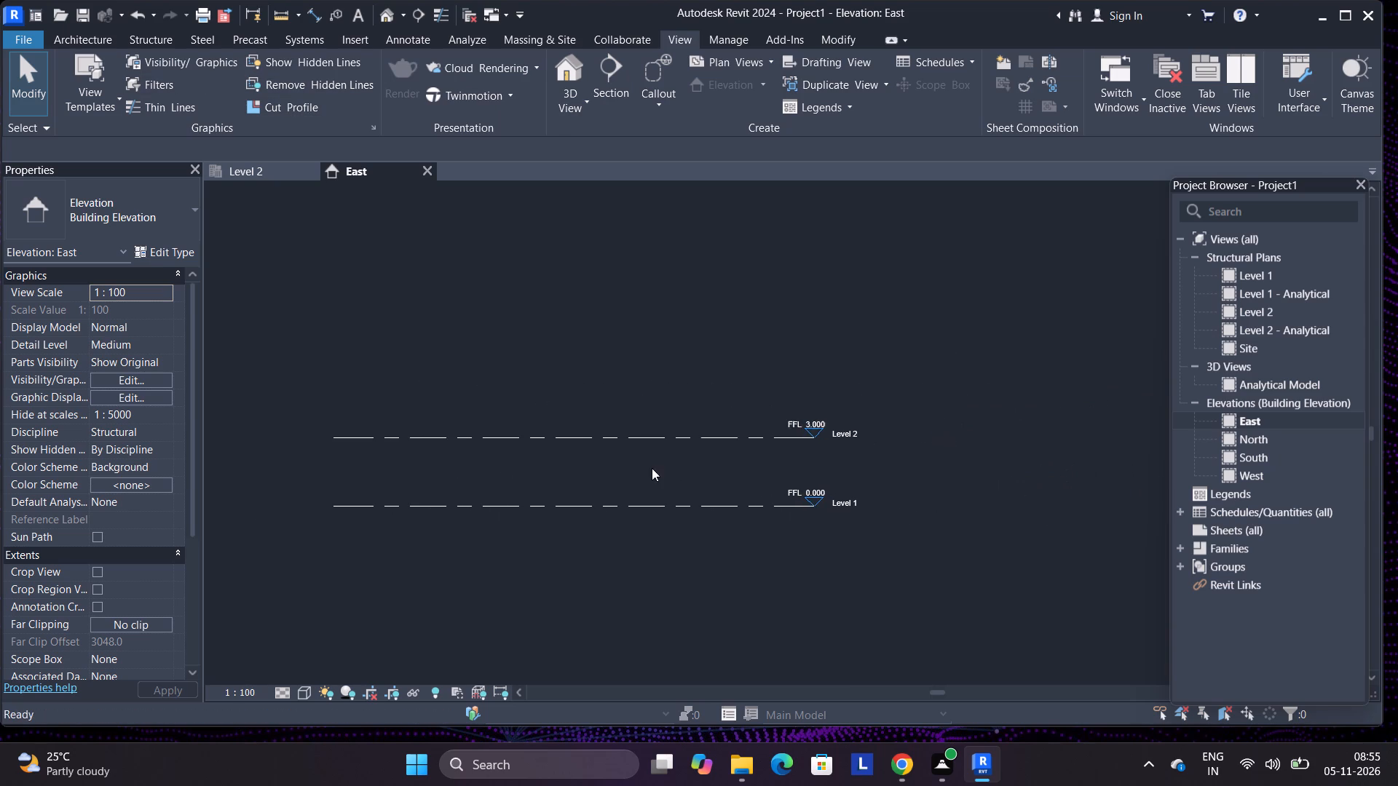
scroll(687, 448, "up", 1)
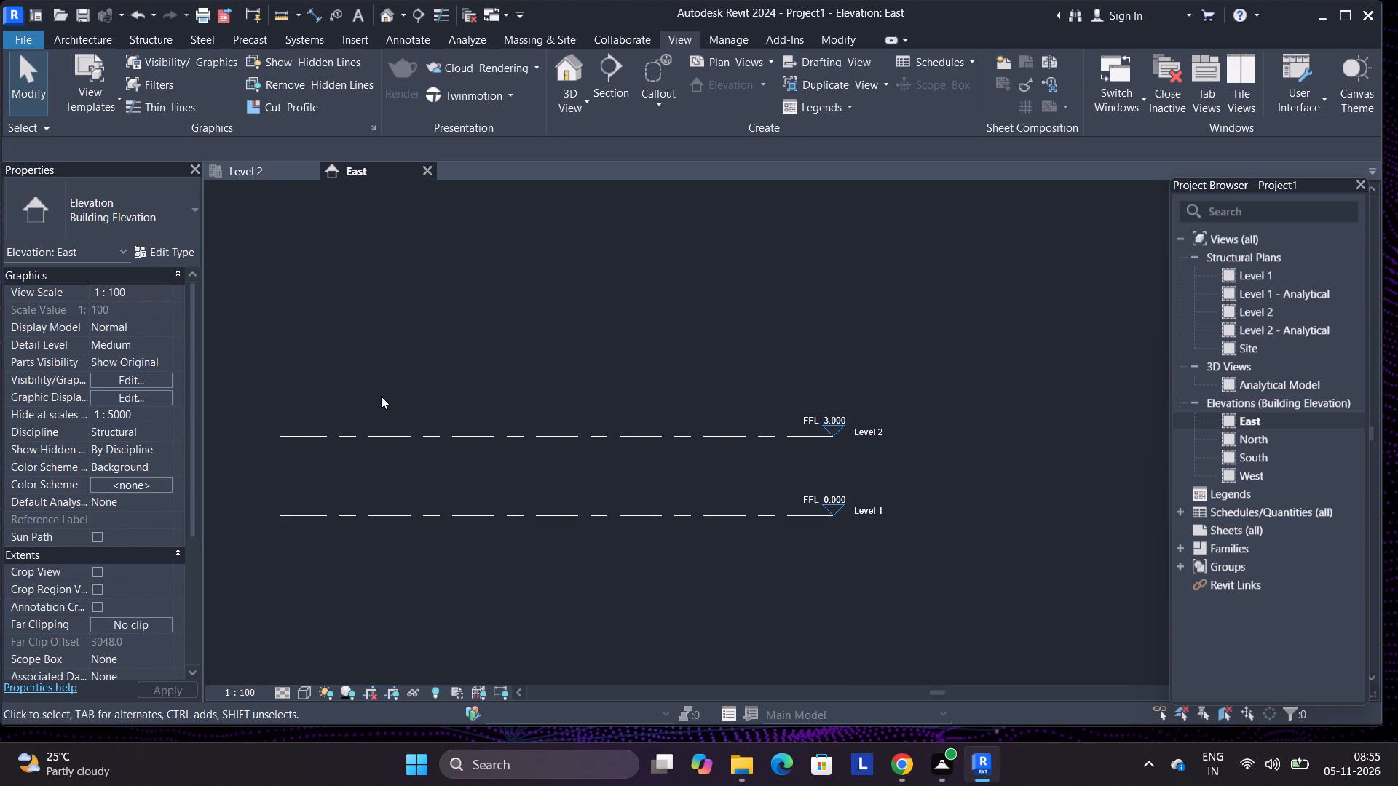
Start the Level command in the East elevation.
left_click(80, 42)
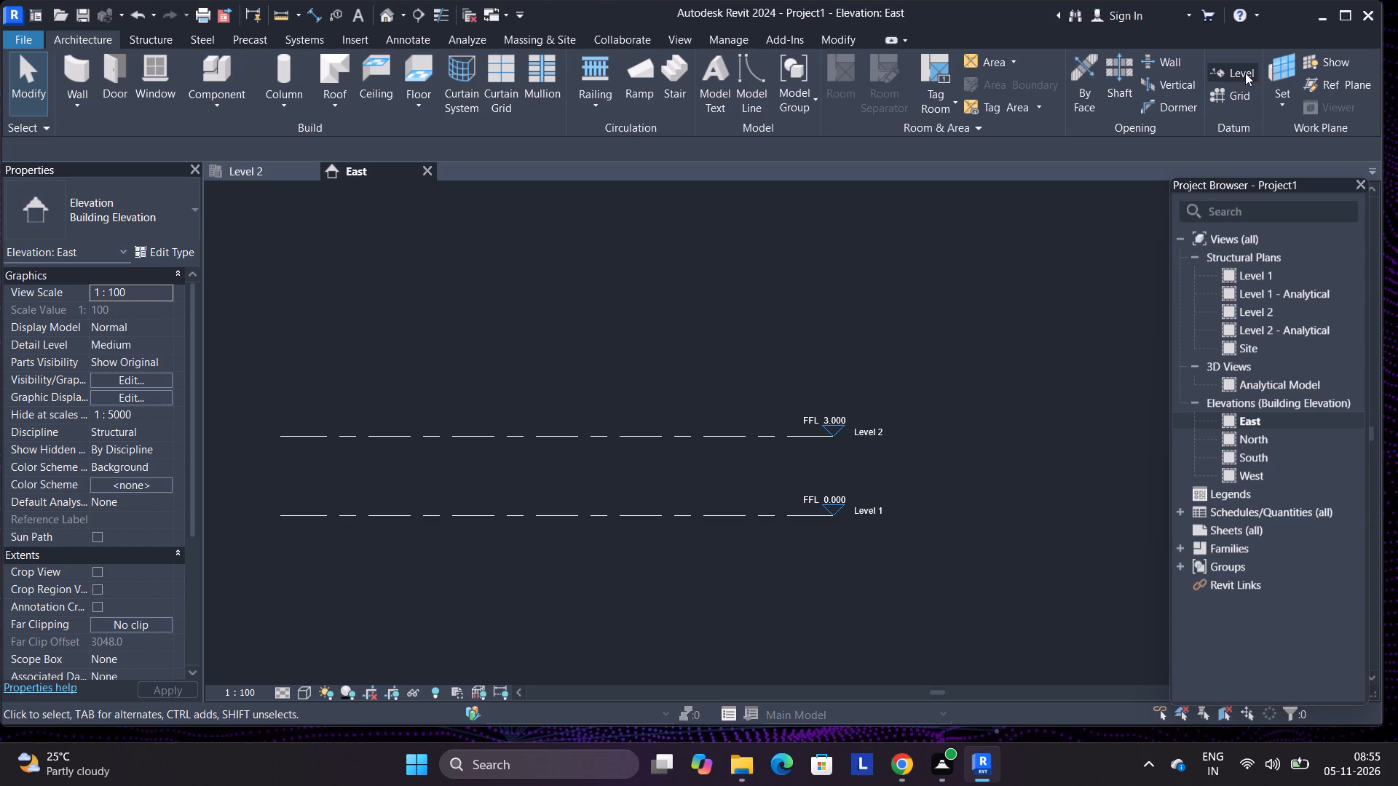
left_click(1245, 73)
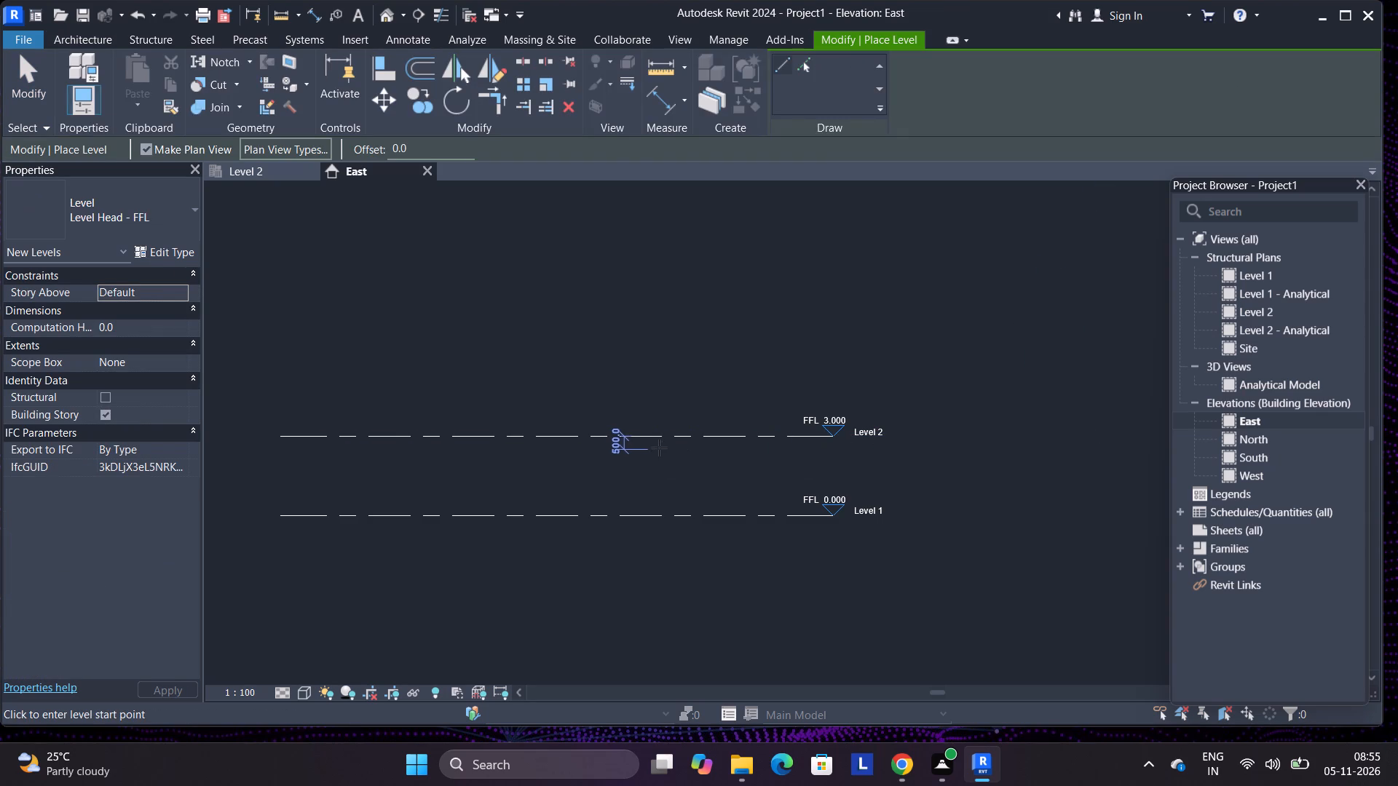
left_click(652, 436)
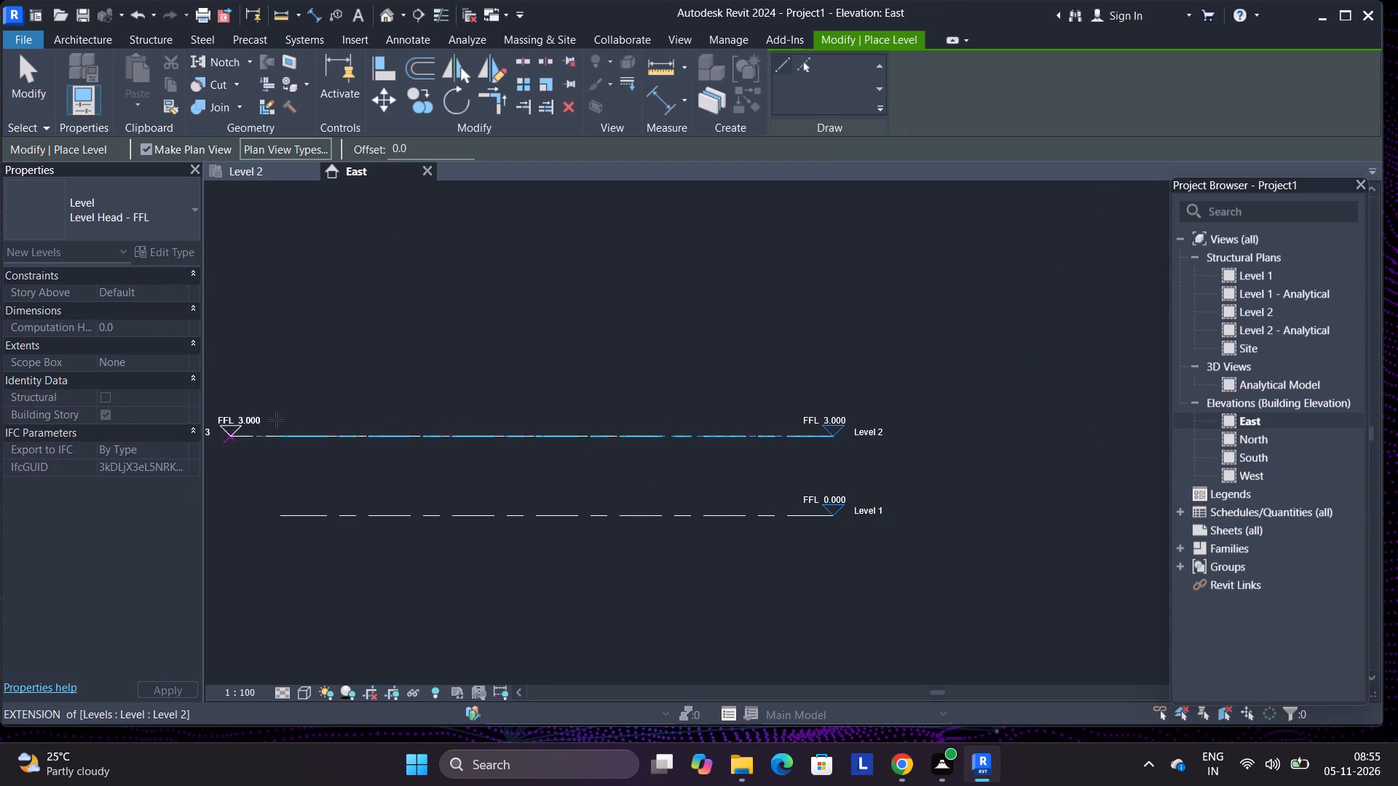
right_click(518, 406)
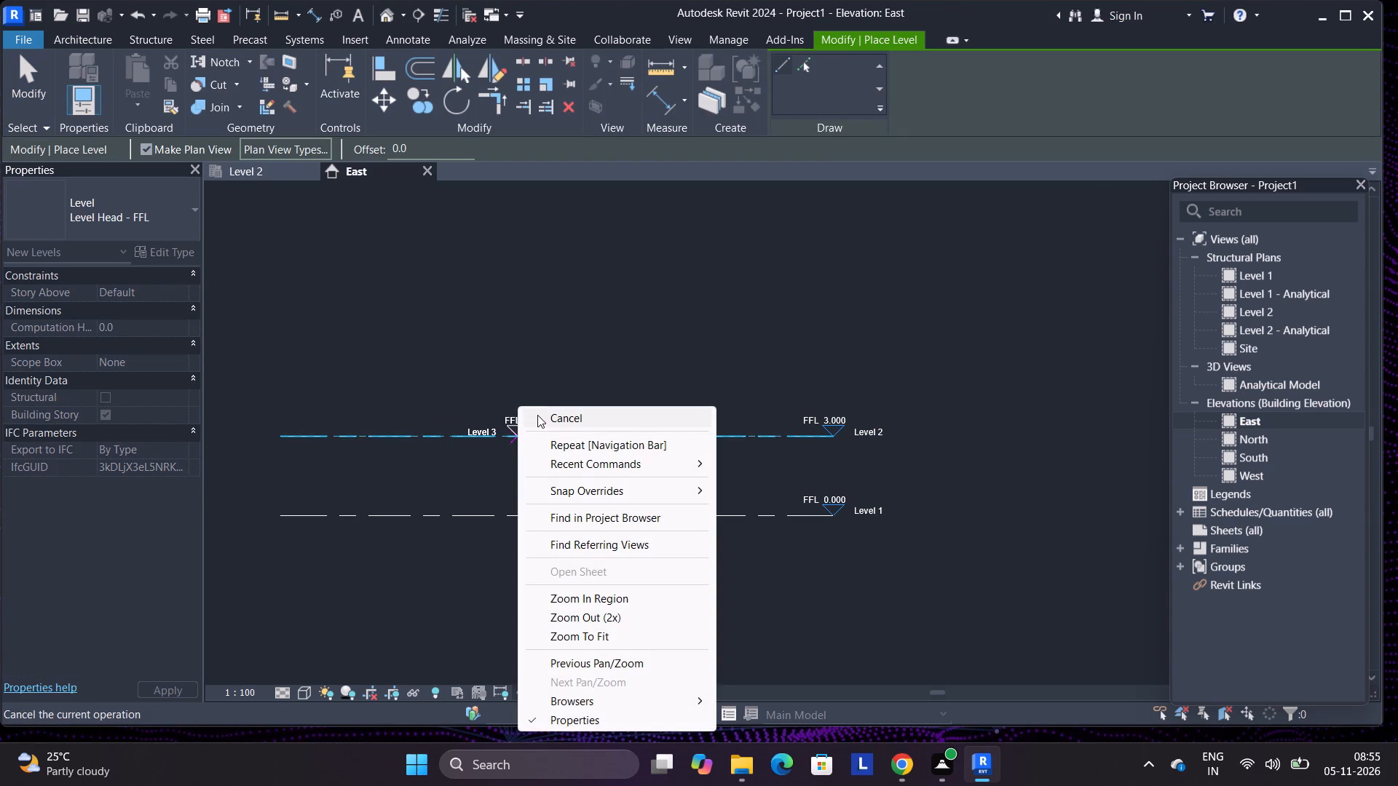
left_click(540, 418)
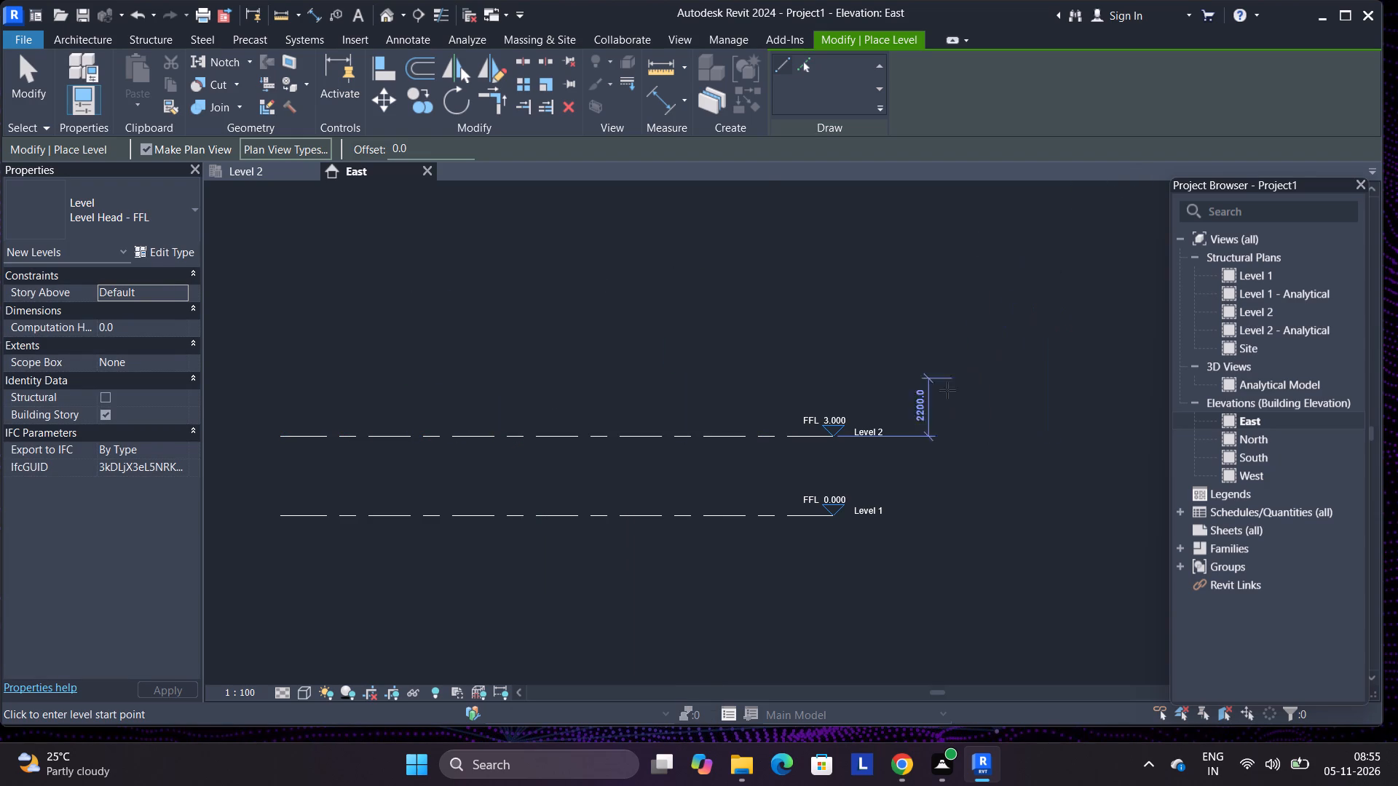
Switch level placement to Pick Lines and set the offset to 3.0 mm.
left_click(802, 58)
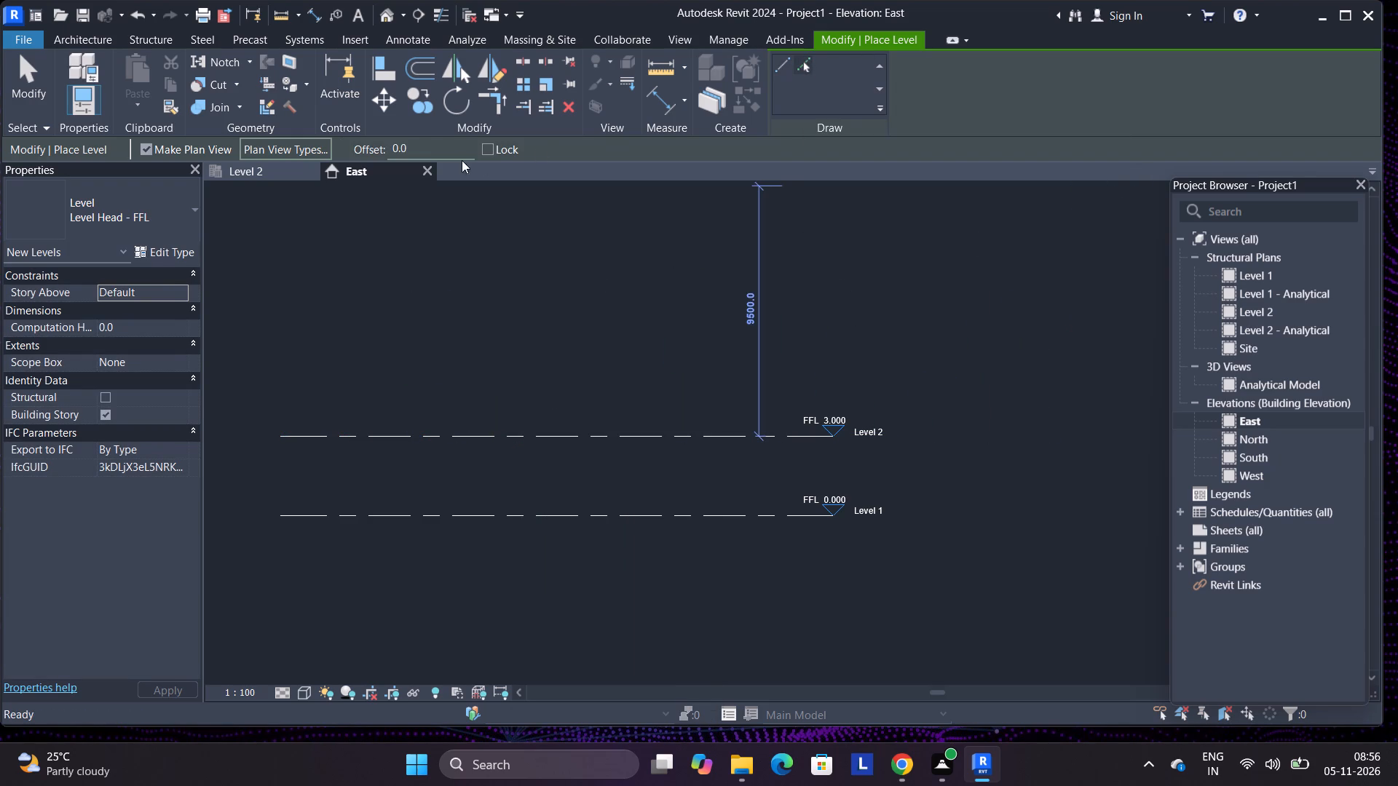
left_click(395, 146)
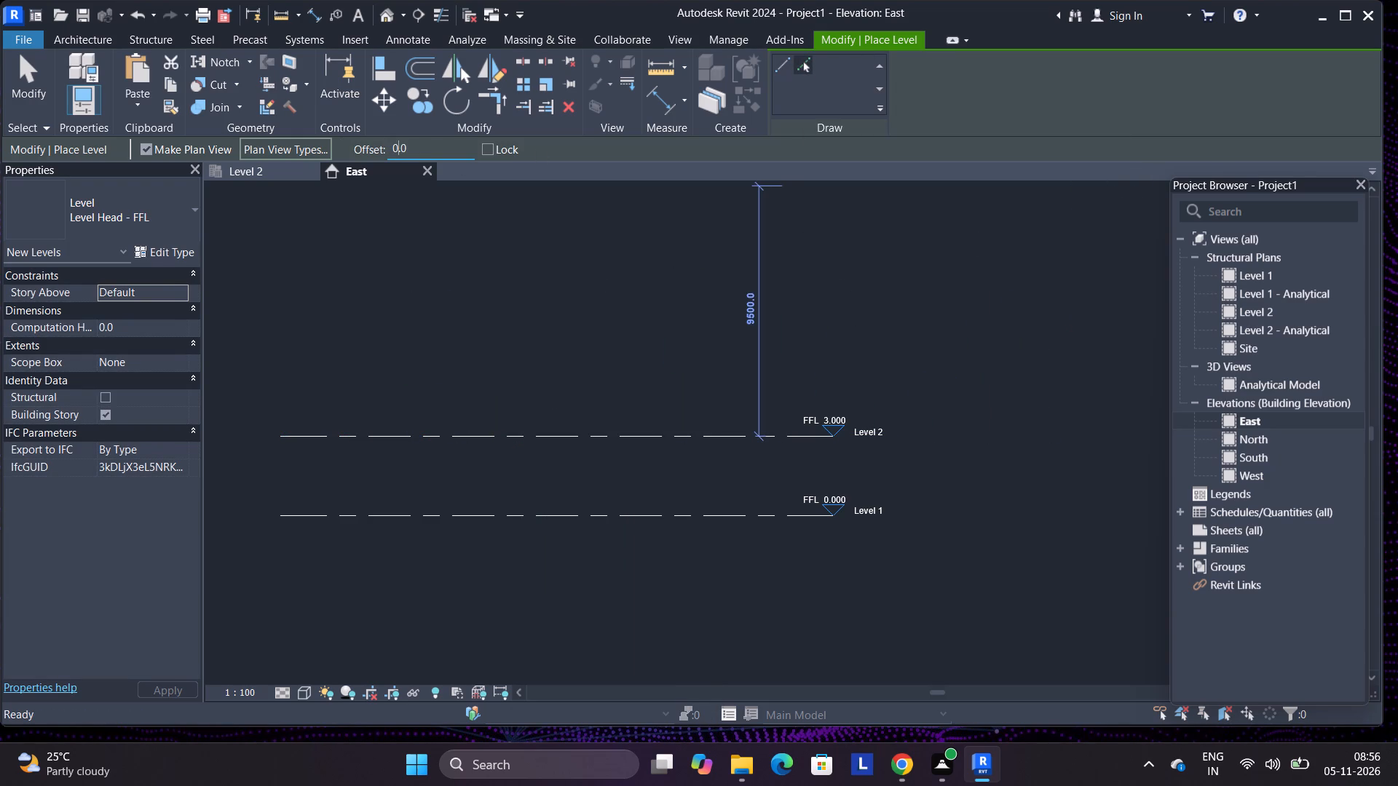
left_click(396, 146)
key("3")
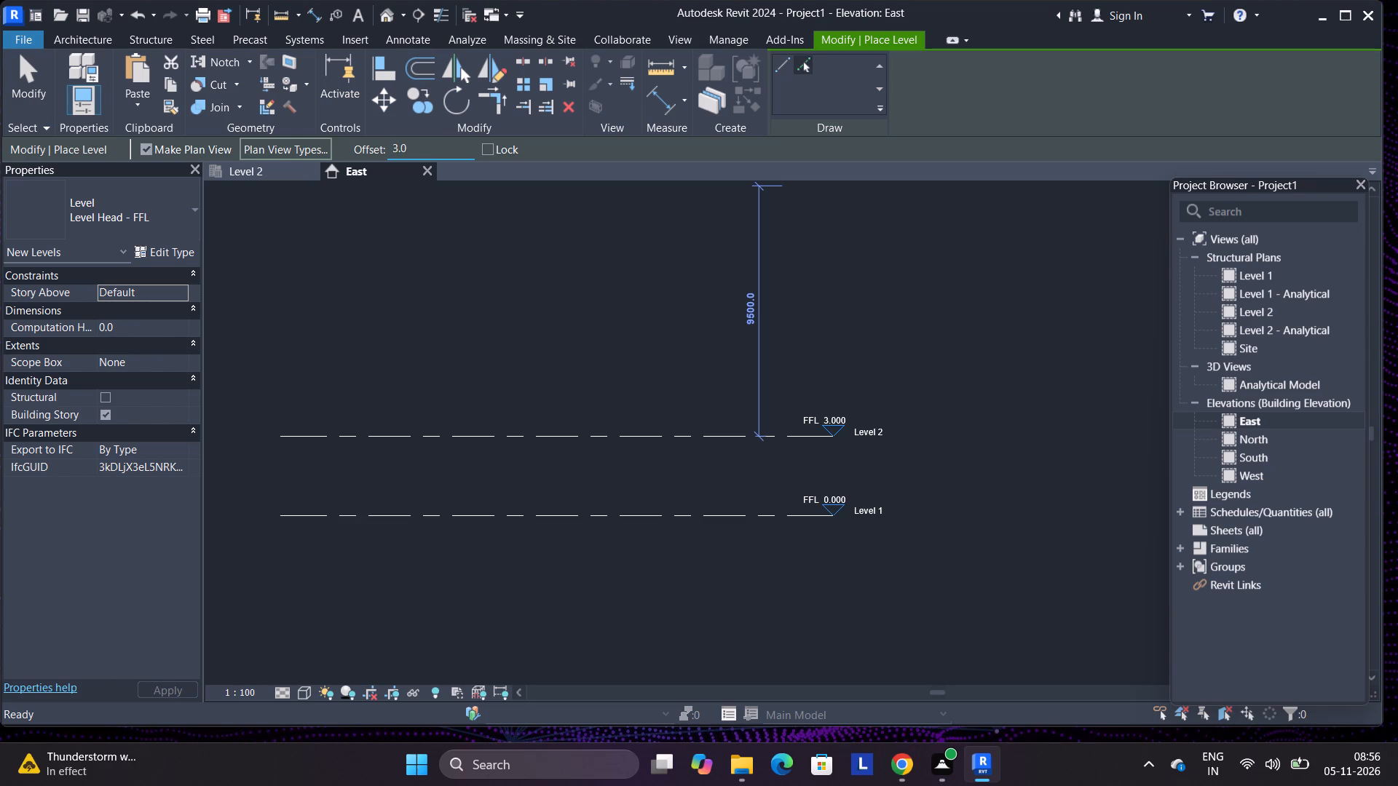
key("Return")
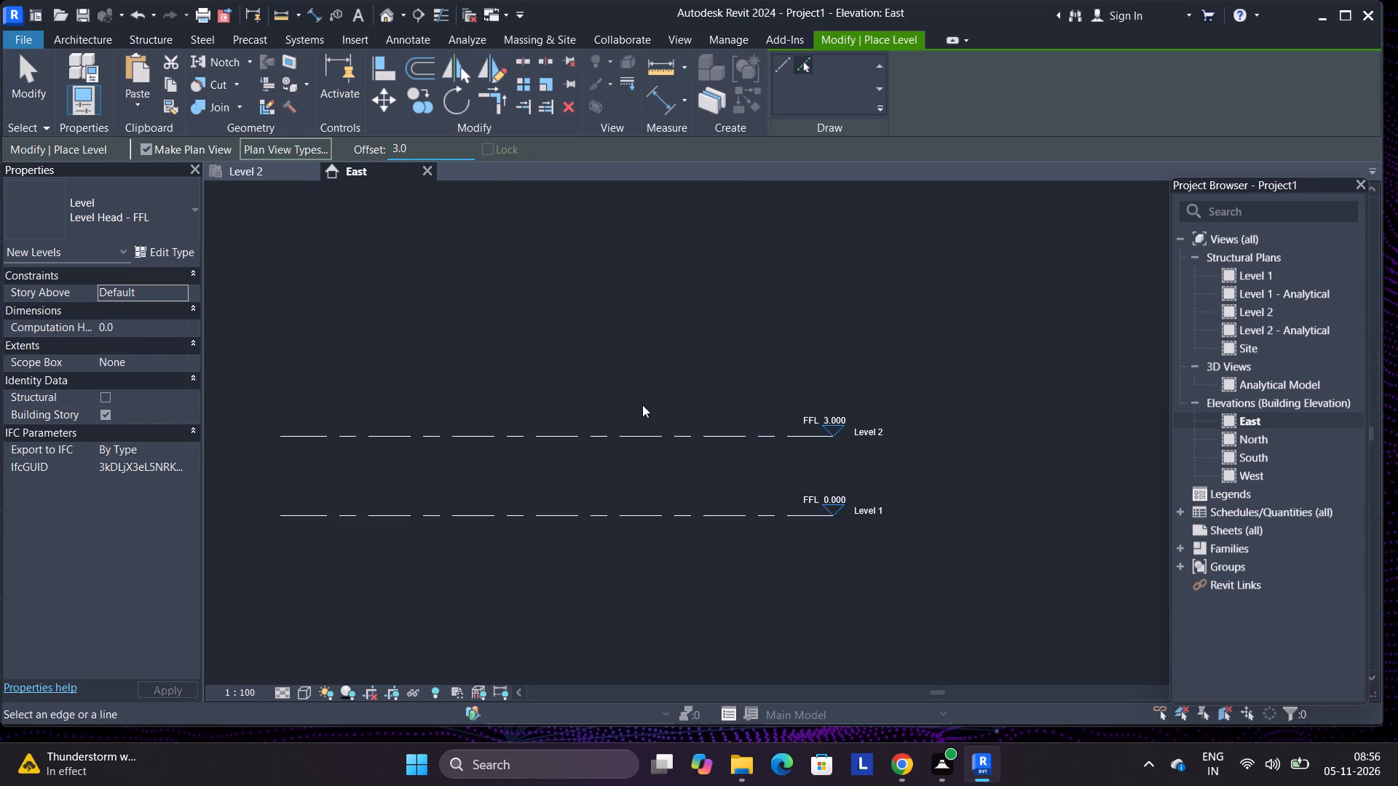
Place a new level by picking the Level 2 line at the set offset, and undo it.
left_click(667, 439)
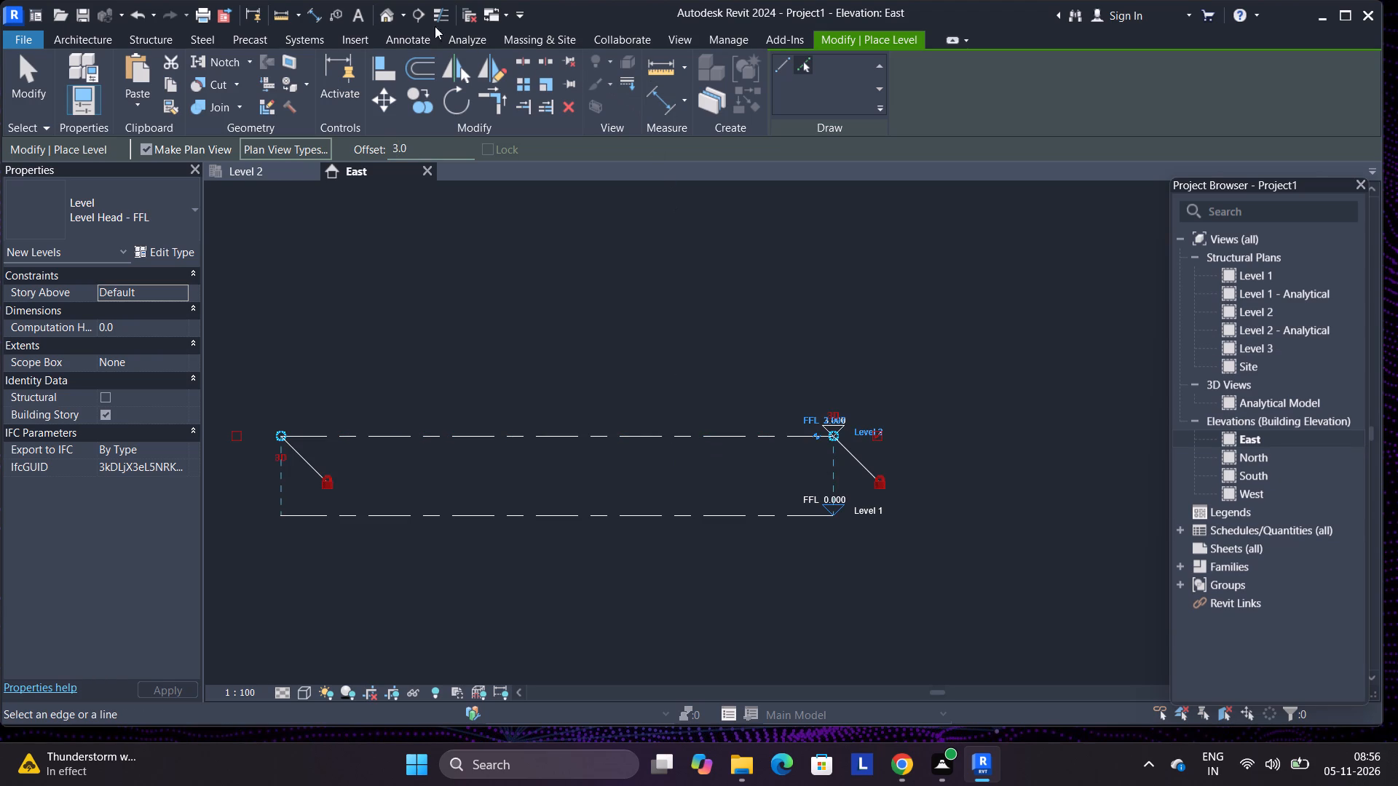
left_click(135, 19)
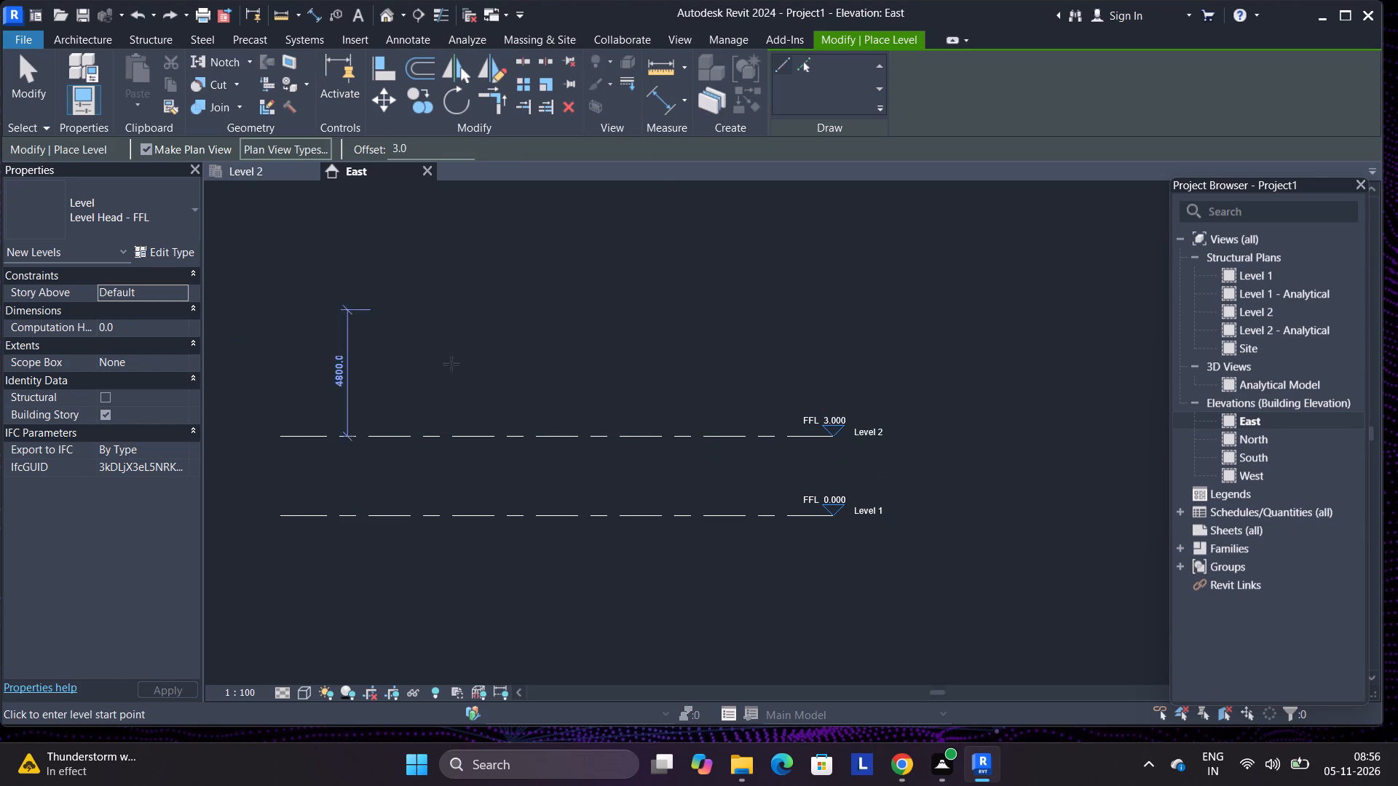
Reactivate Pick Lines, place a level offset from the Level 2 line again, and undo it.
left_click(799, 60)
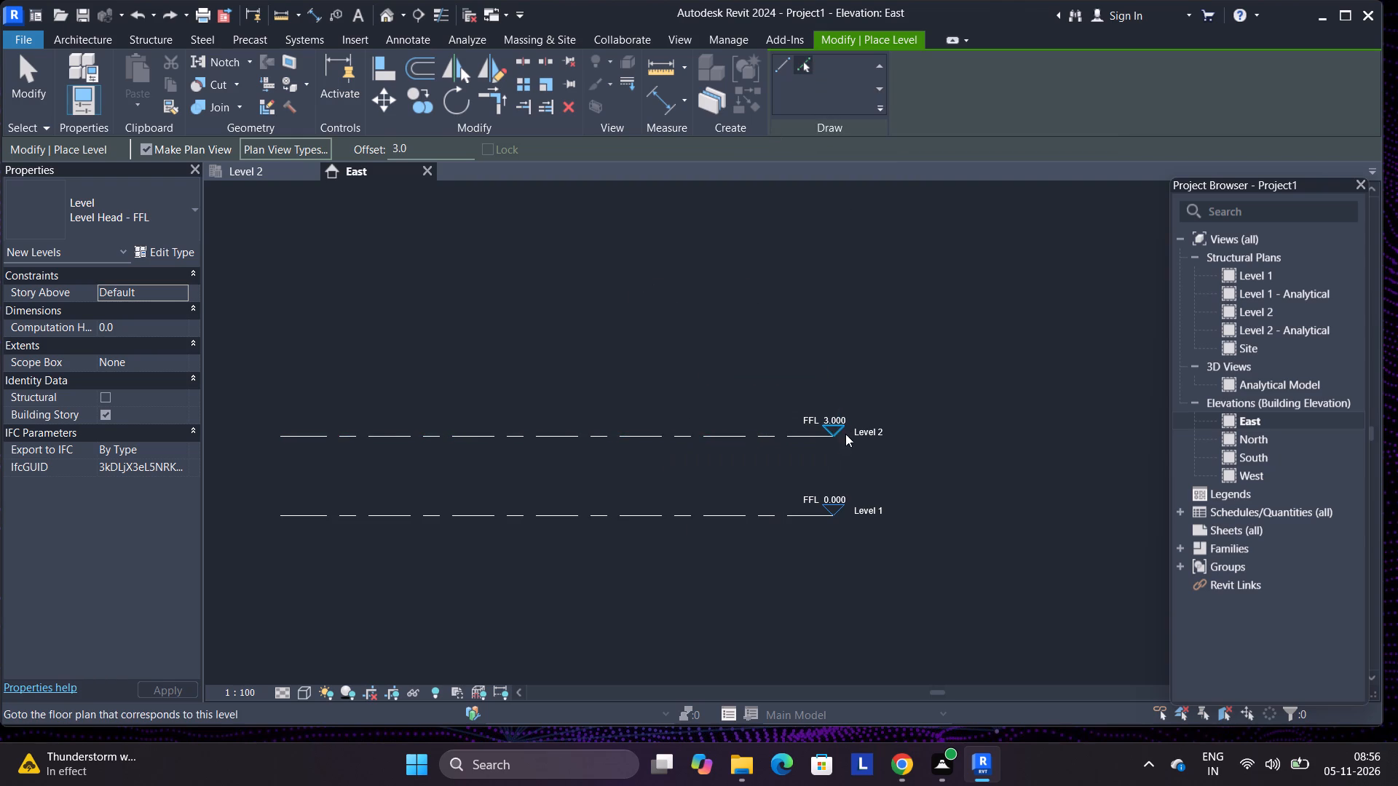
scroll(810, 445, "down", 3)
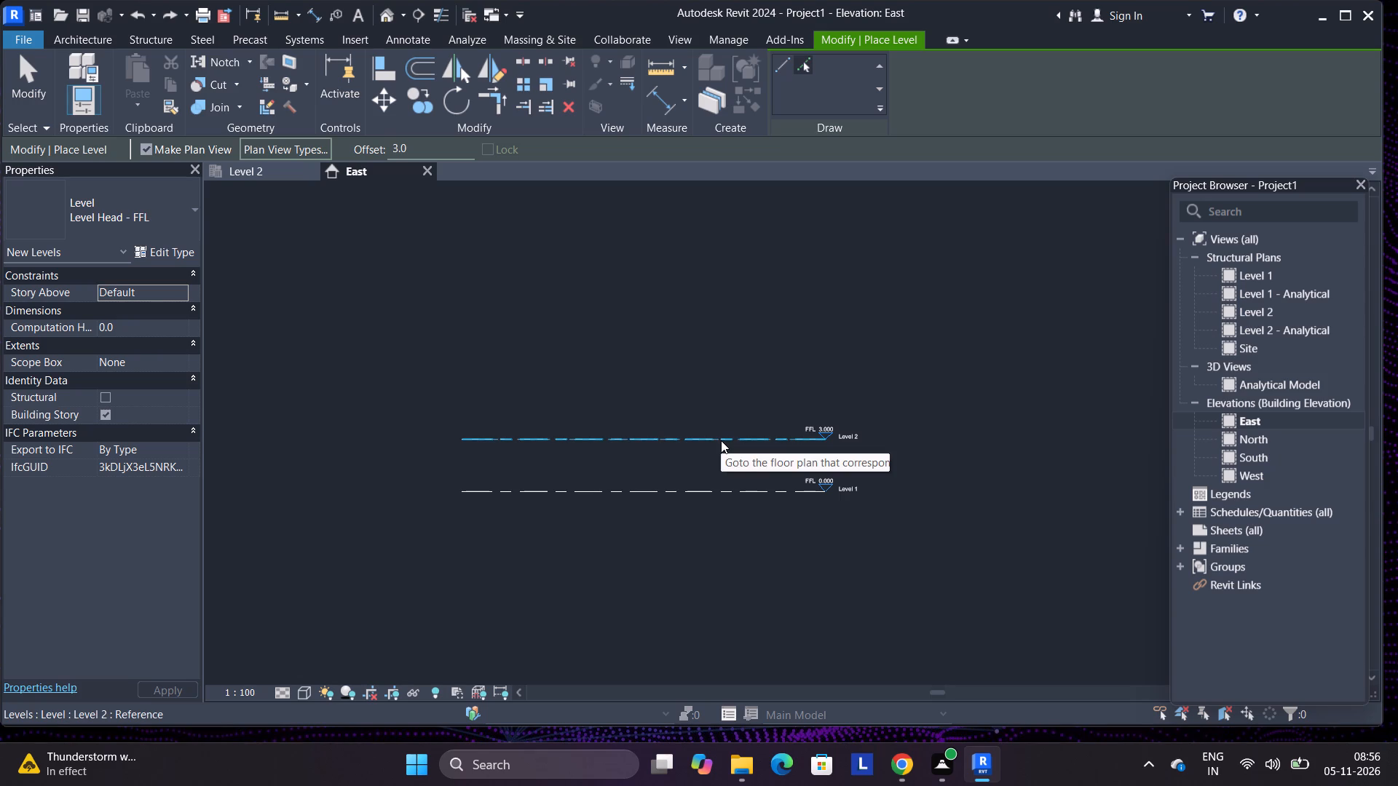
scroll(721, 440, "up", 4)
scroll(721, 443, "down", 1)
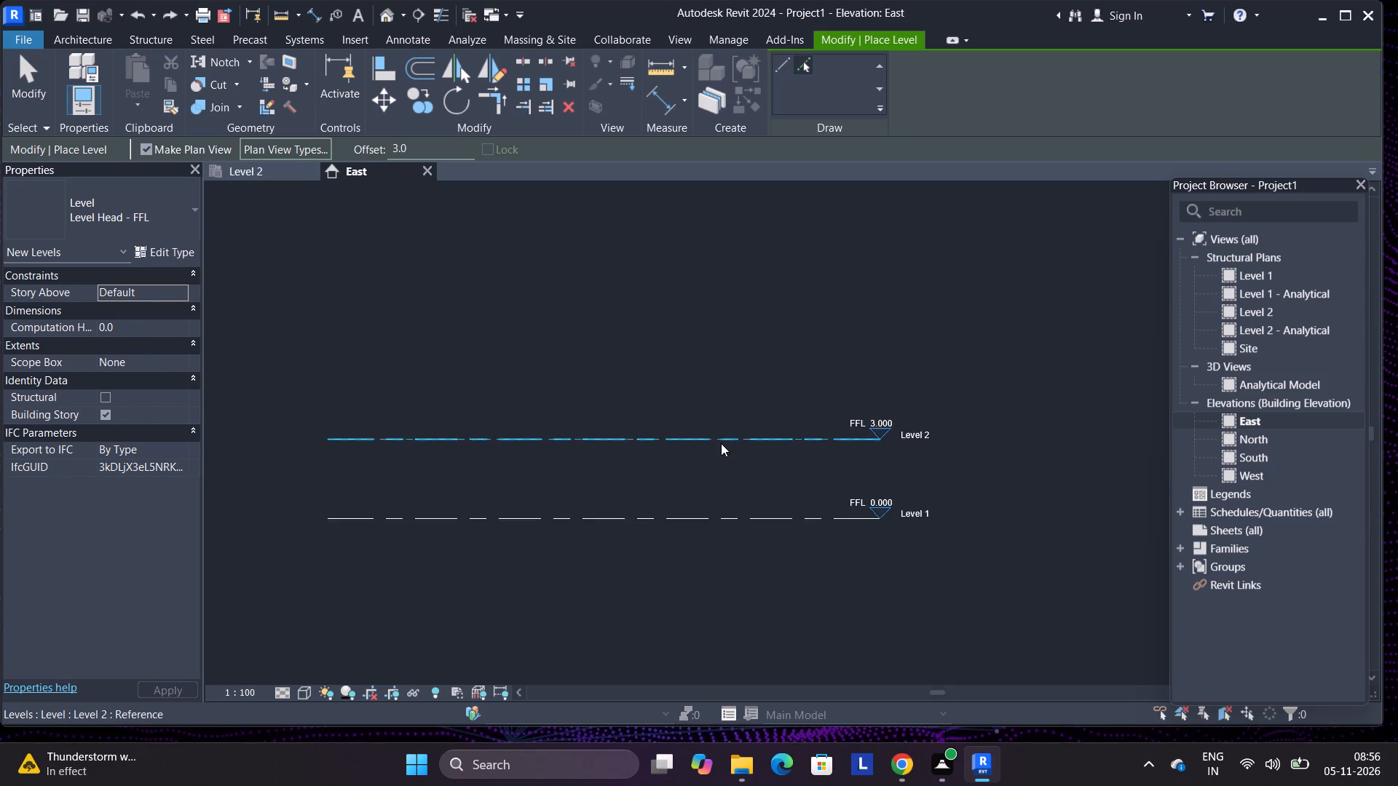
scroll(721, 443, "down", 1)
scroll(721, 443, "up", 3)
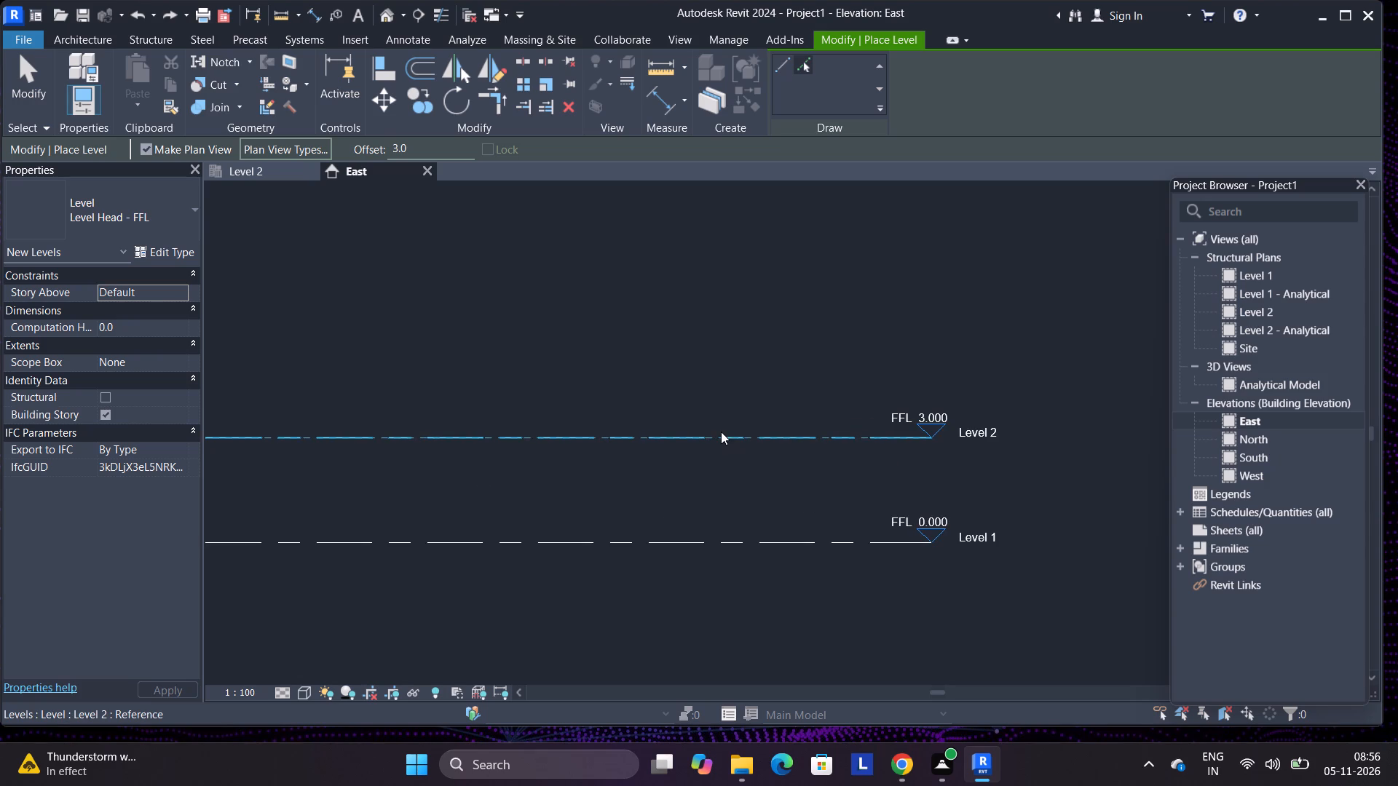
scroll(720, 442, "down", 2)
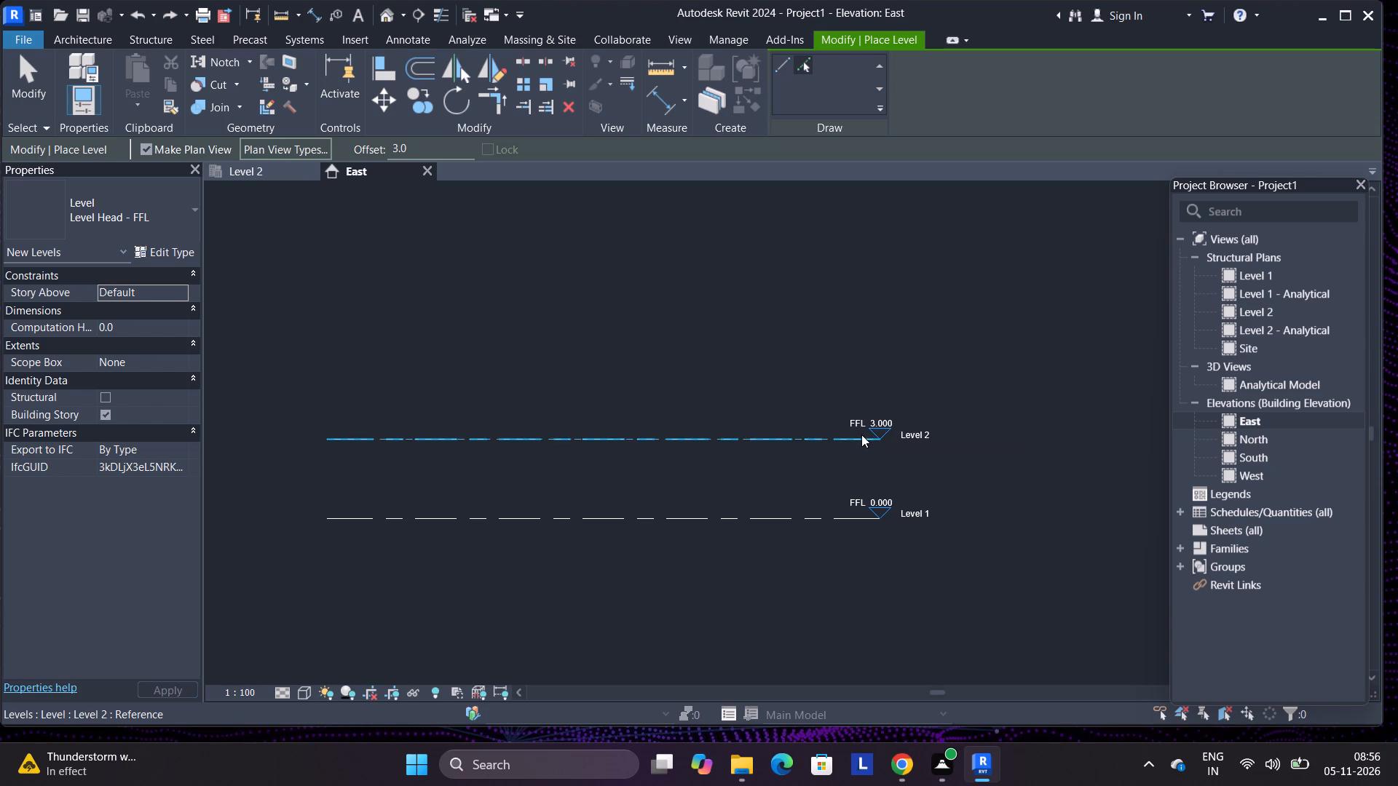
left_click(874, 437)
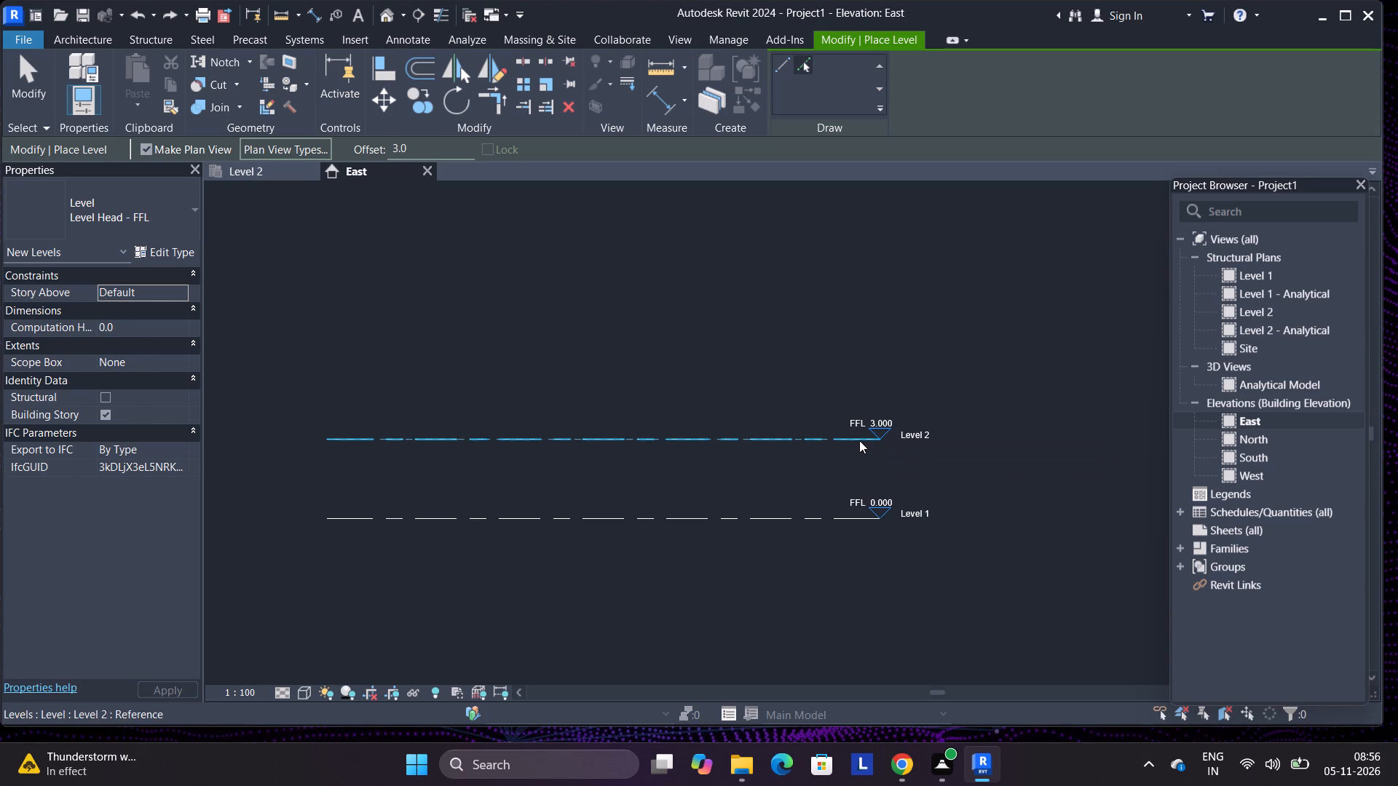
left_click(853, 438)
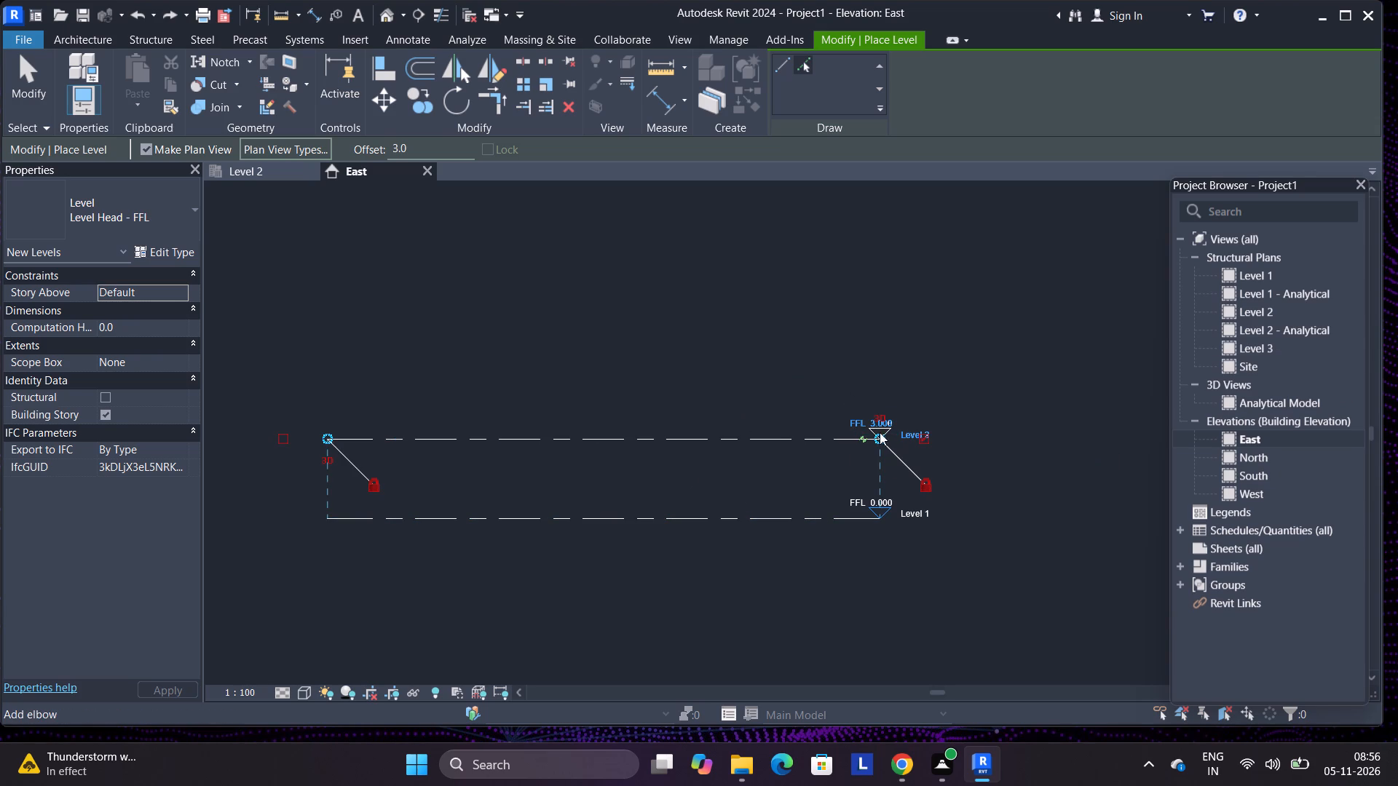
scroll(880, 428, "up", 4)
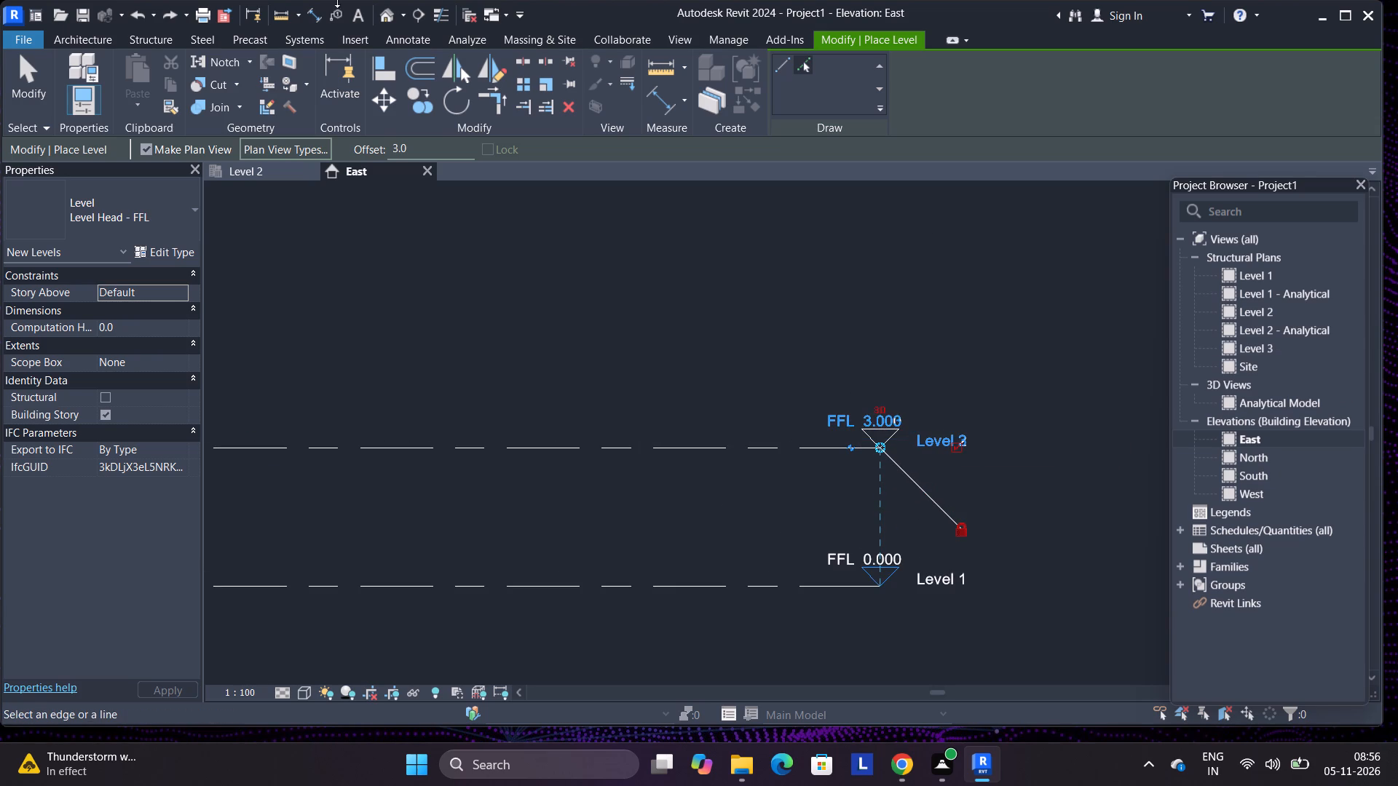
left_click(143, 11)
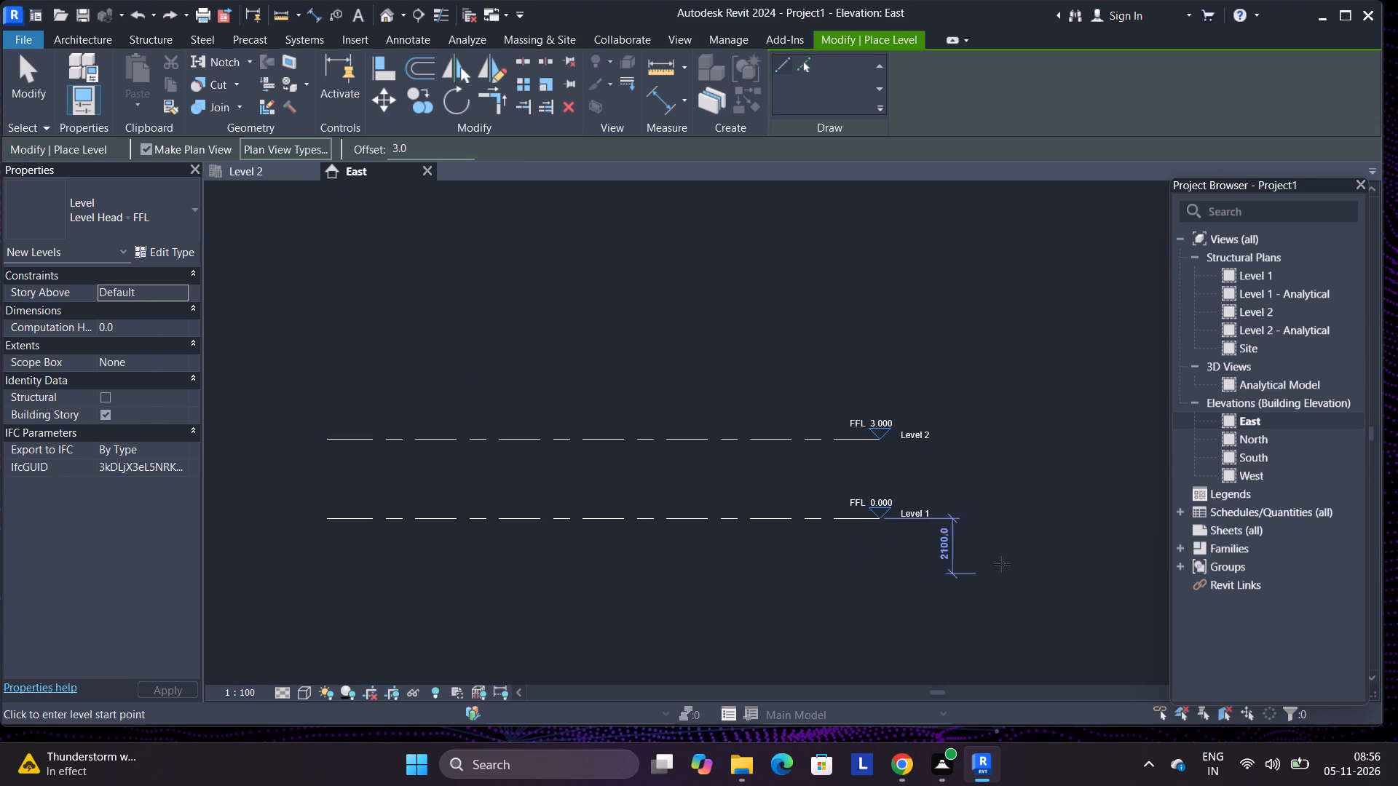
Use Pick Lines on the Level 2 line to place a new level at the 3.0 mm offset.
double_click(801, 64)
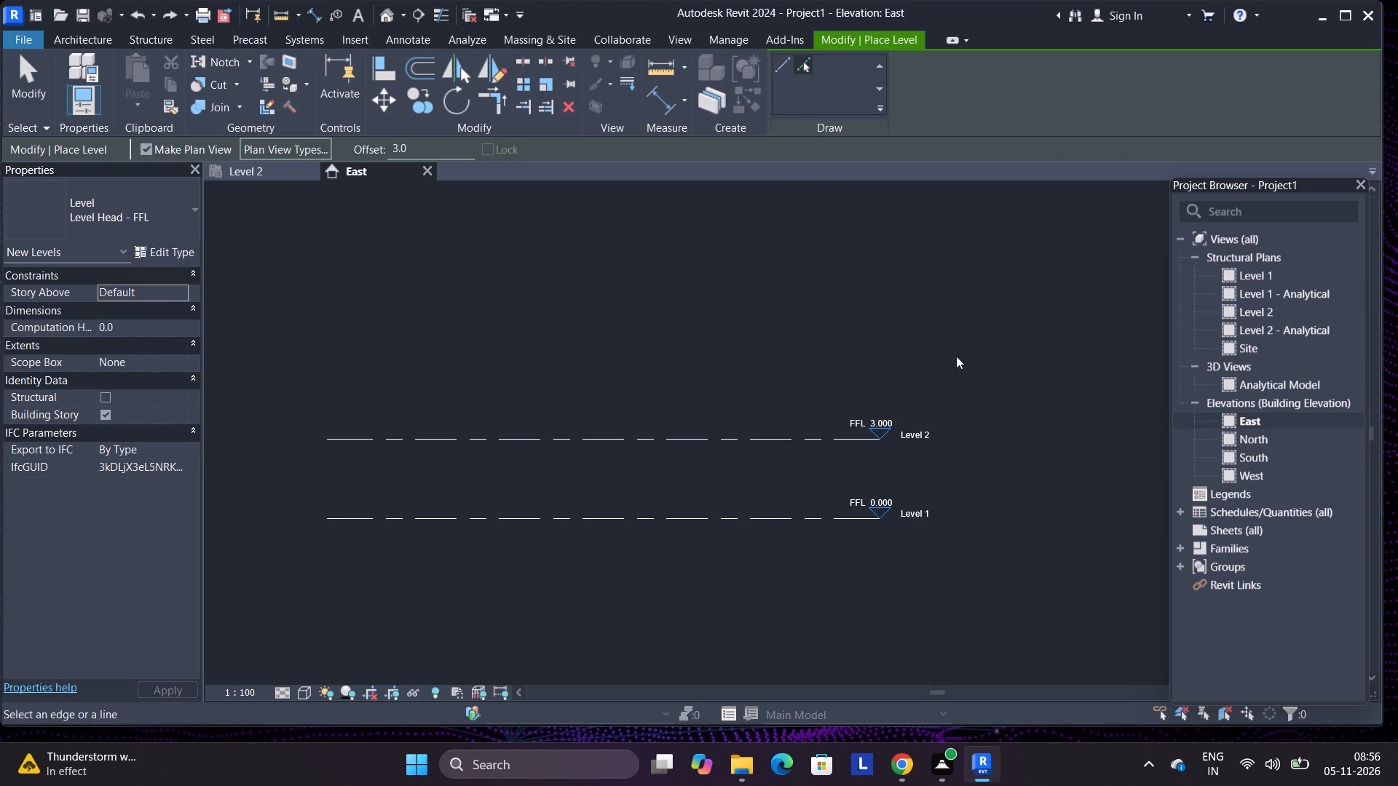
left_click_drag(956, 357, 954, 394)
left_click_drag(362, 437, 362, 392)
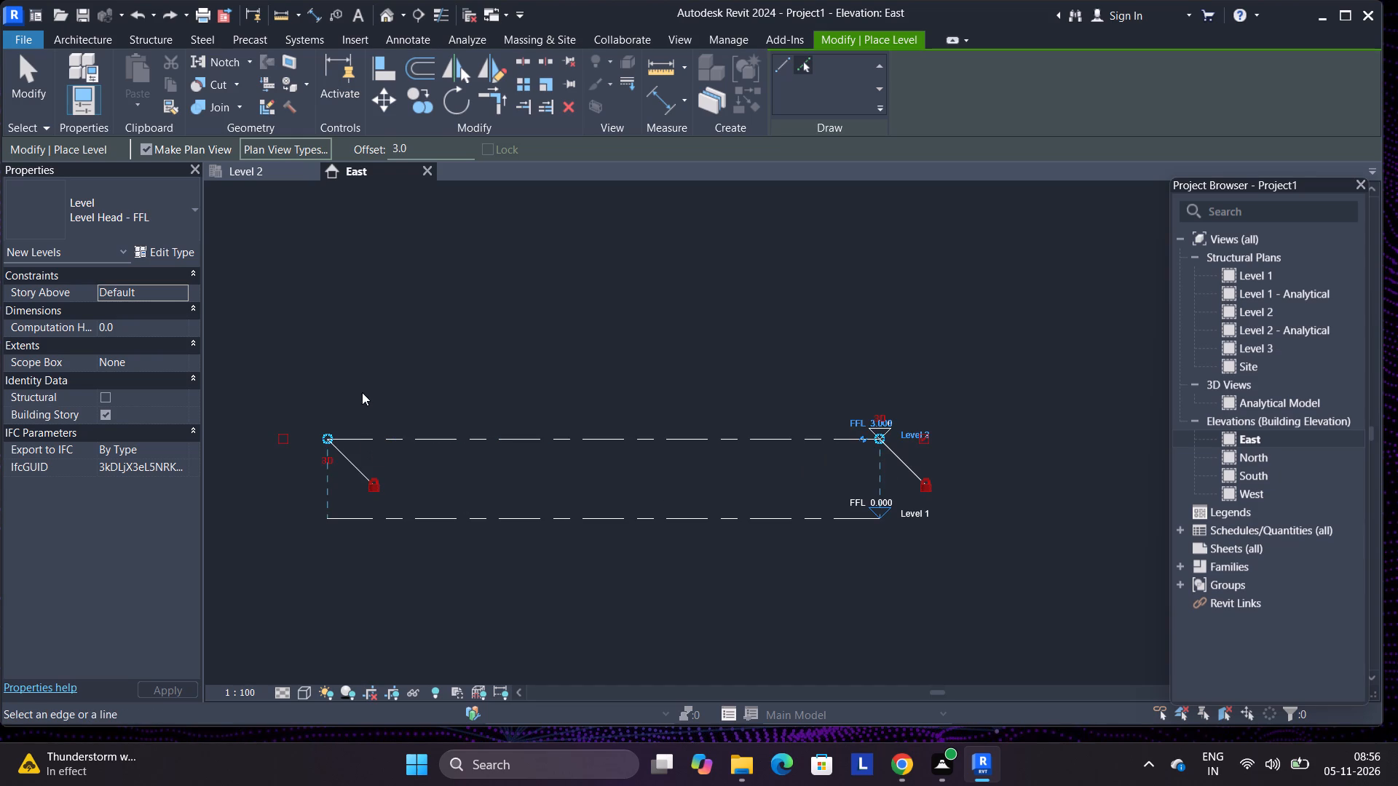
left_click_drag(362, 392, 425, 236)
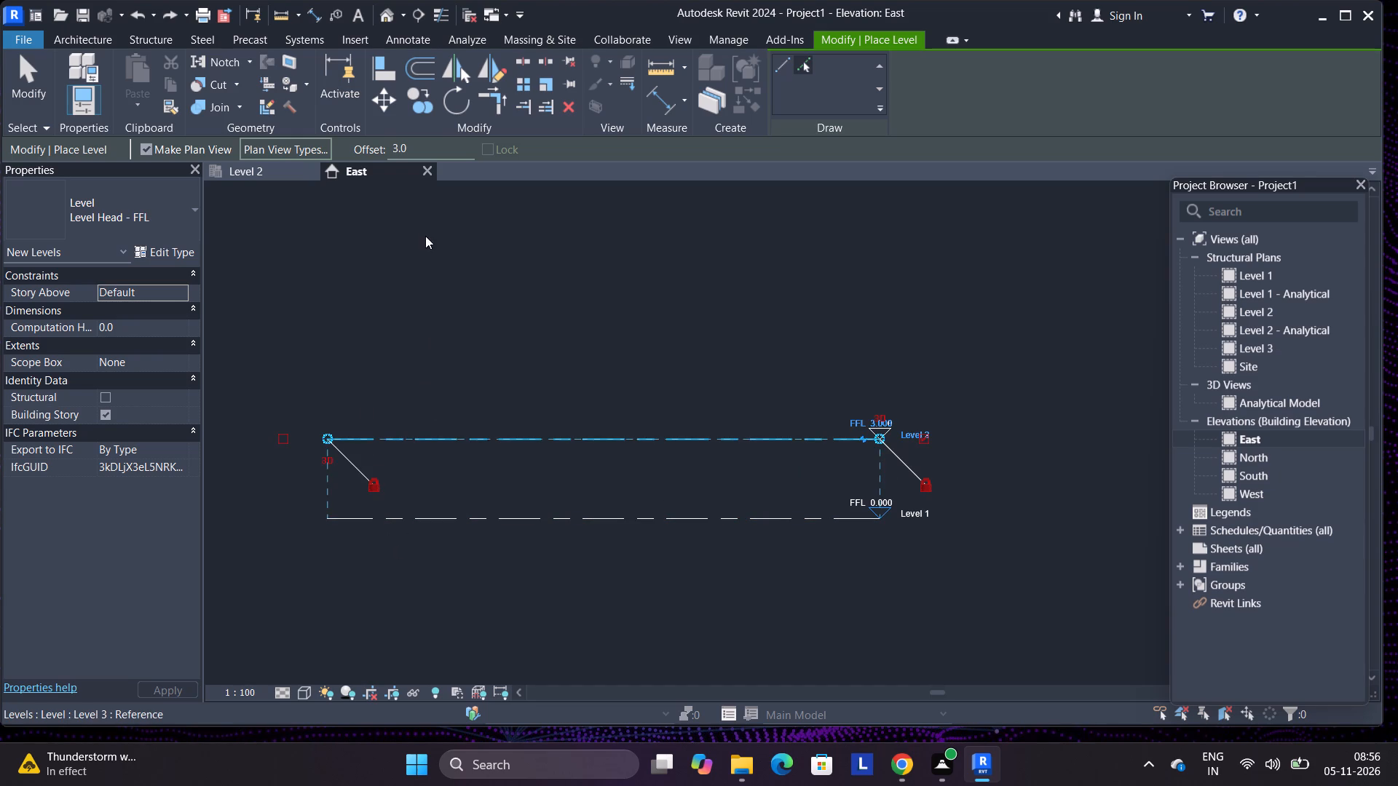
left_click_drag(425, 236, 491, 301)
Unlock the alignment constraints at both ends of the newly placed level.
left_click(374, 488)
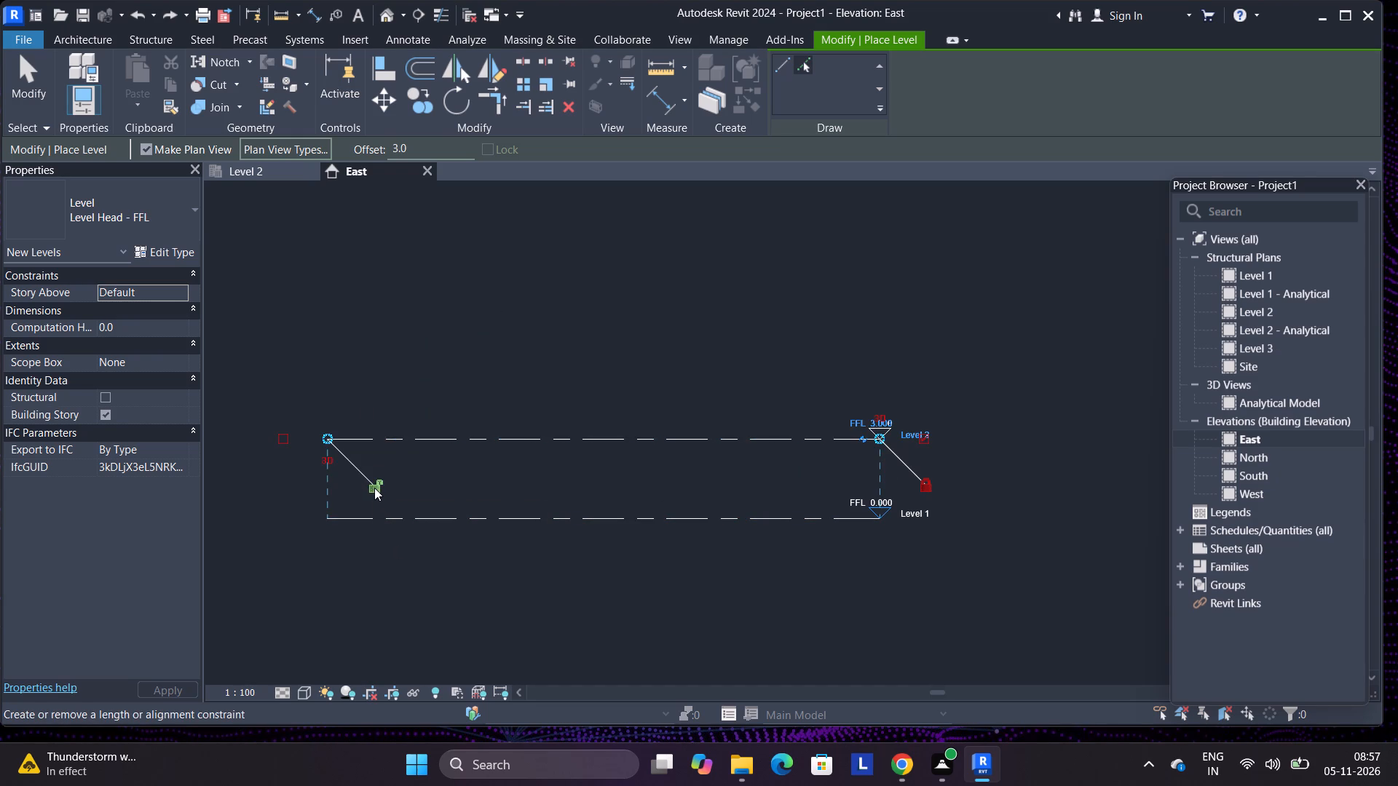
left_click(931, 483)
scroll(545, 614, "down", 3)
scroll(567, 598, "up", 4)
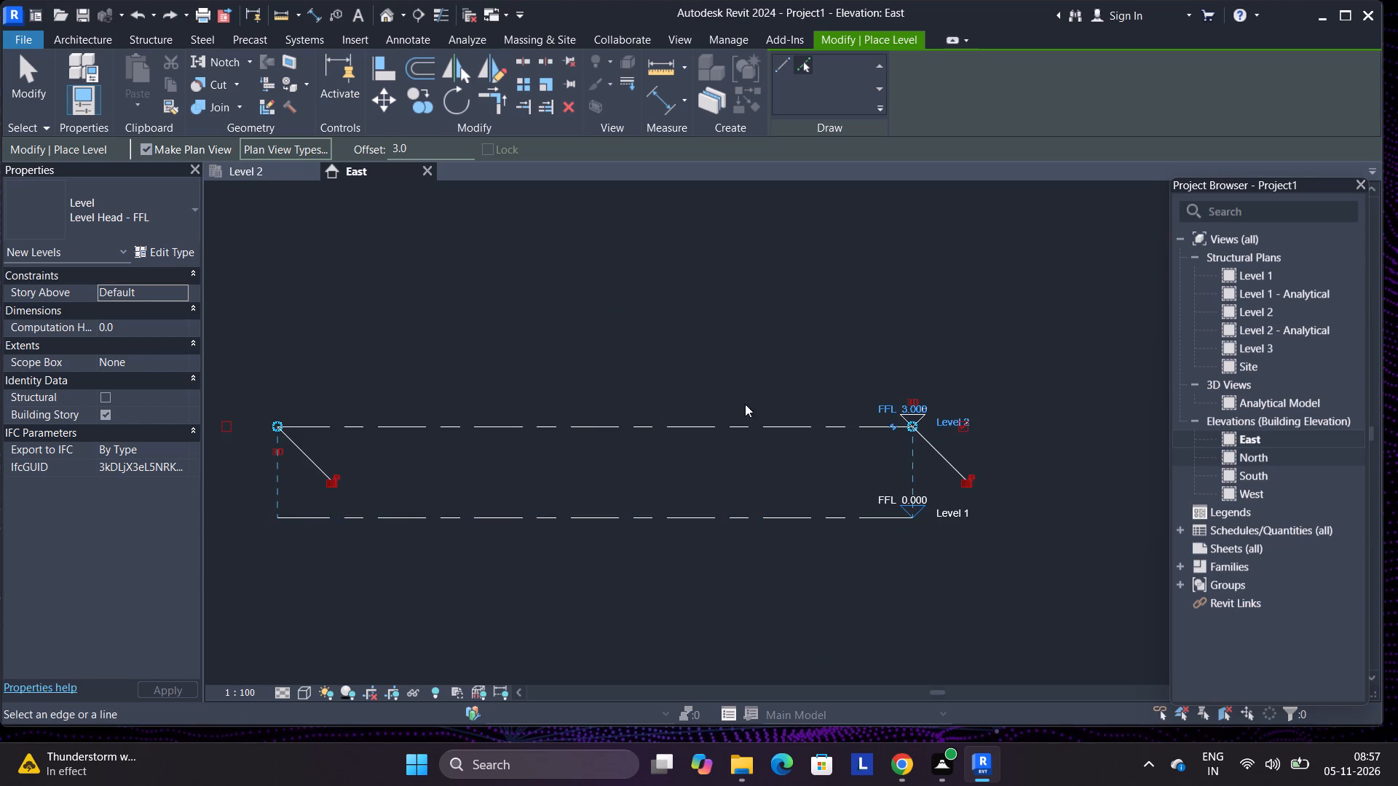
Undo the level placed from the Level 2 line.
scroll(956, 383, "up", 4)
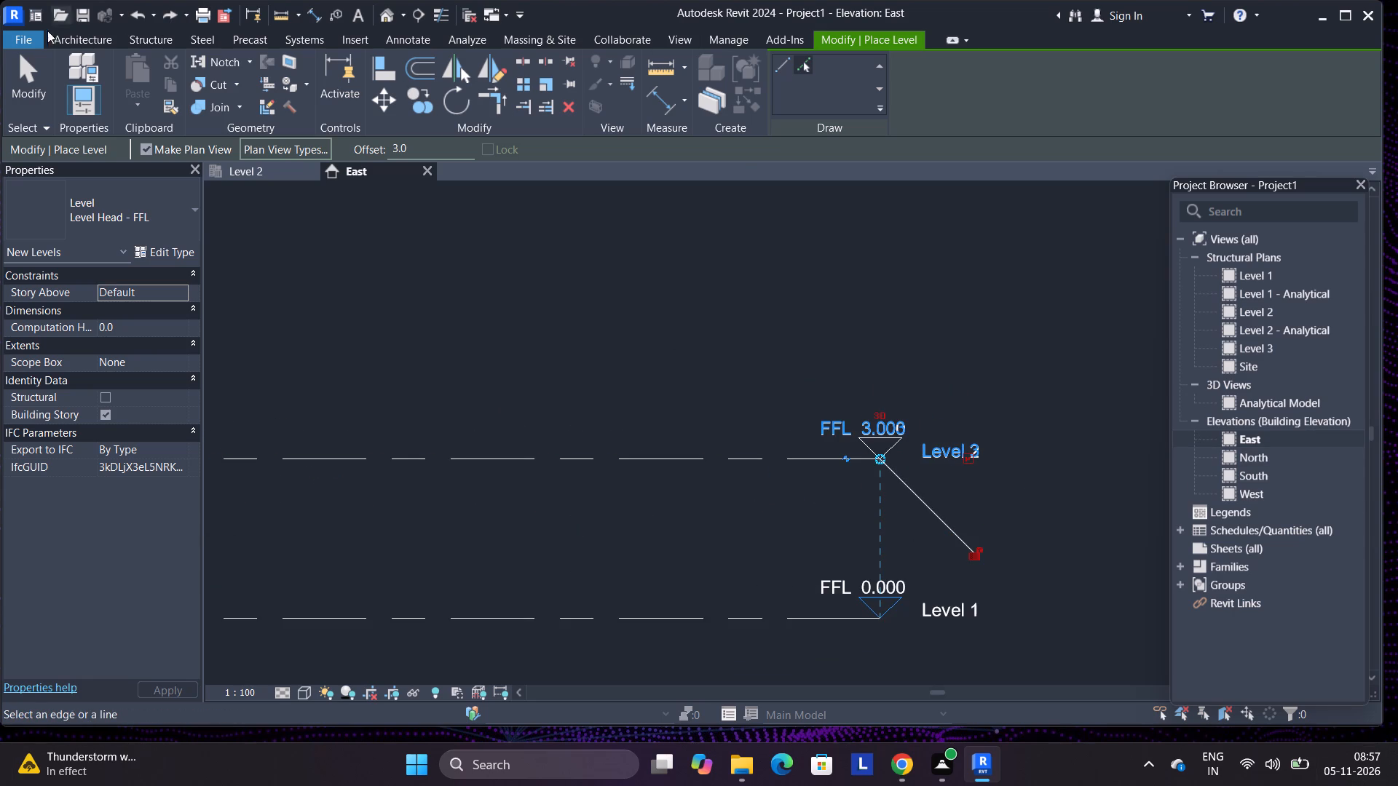
left_click(138, 9)
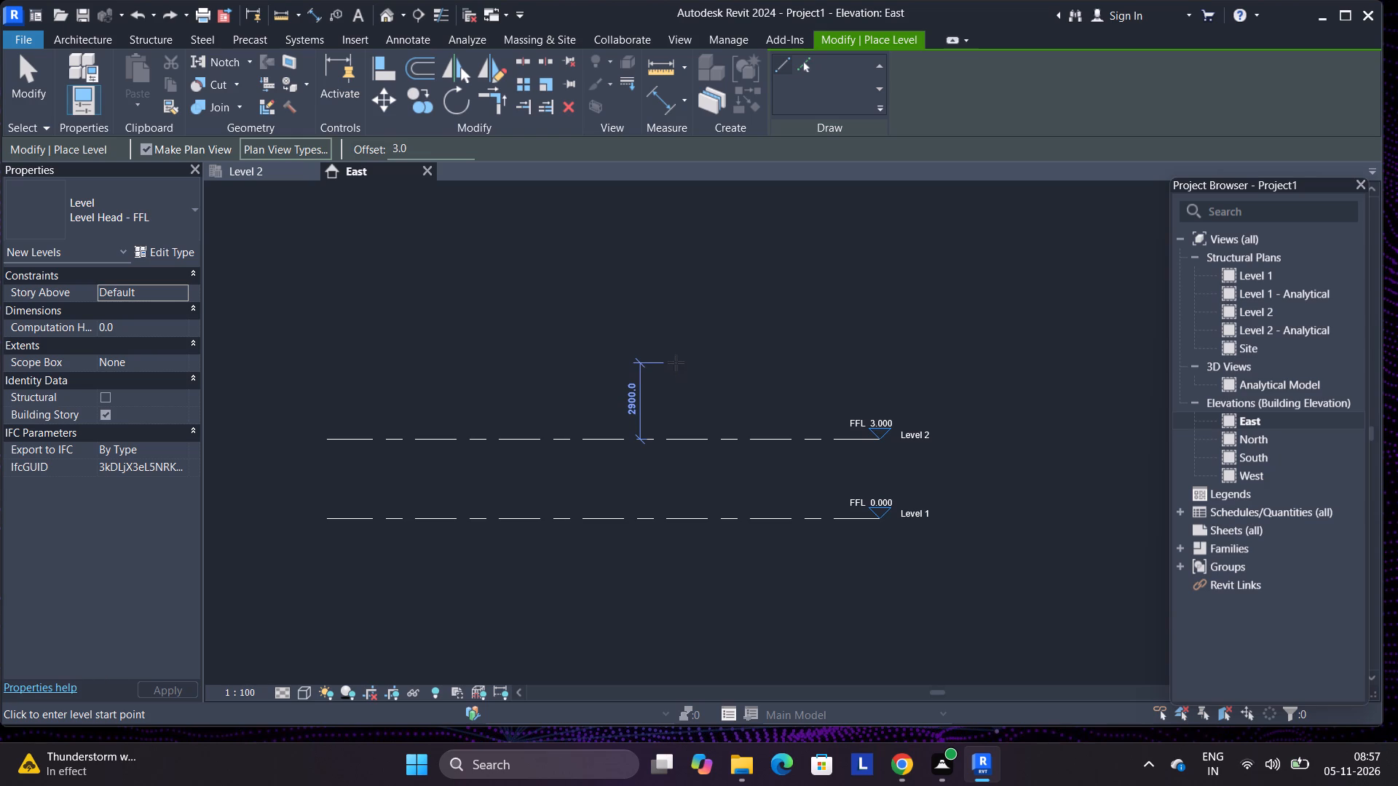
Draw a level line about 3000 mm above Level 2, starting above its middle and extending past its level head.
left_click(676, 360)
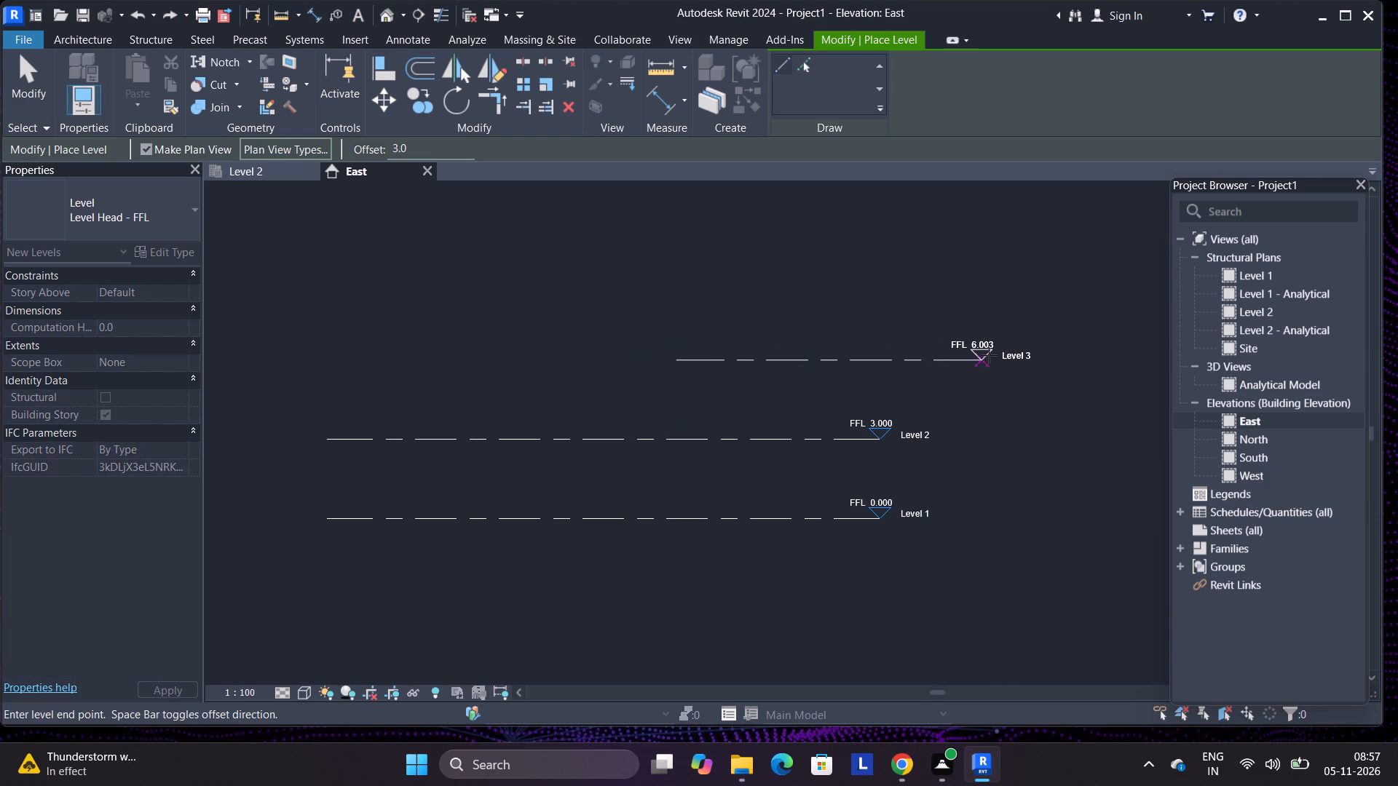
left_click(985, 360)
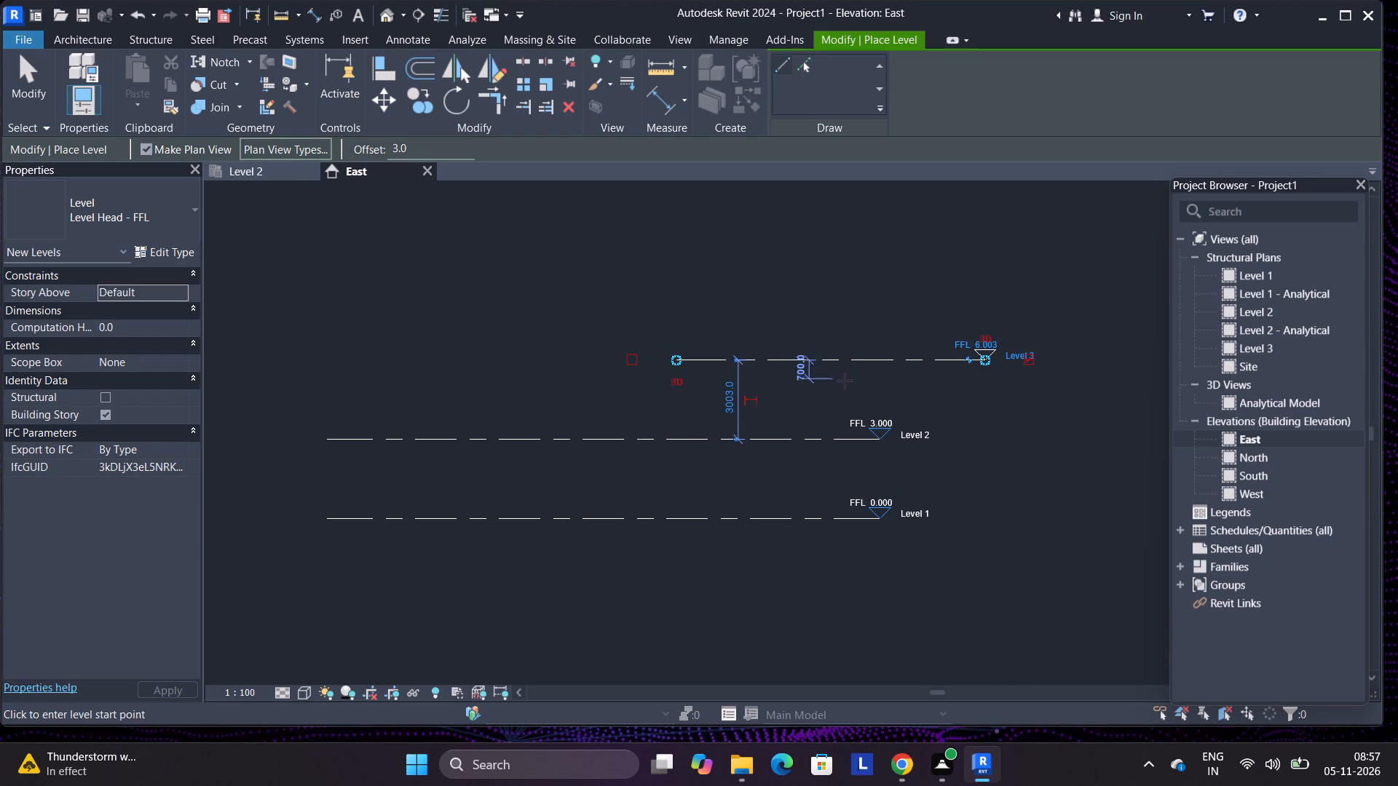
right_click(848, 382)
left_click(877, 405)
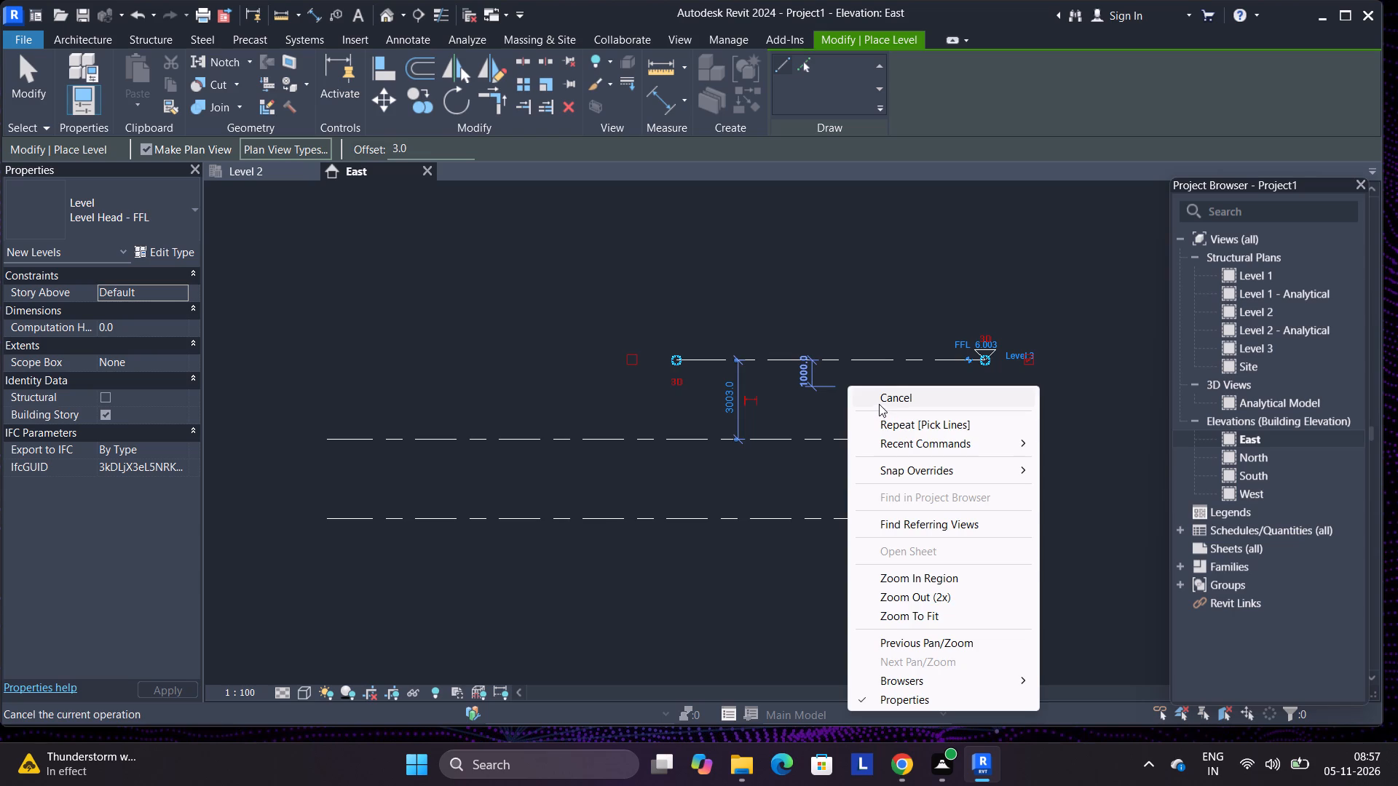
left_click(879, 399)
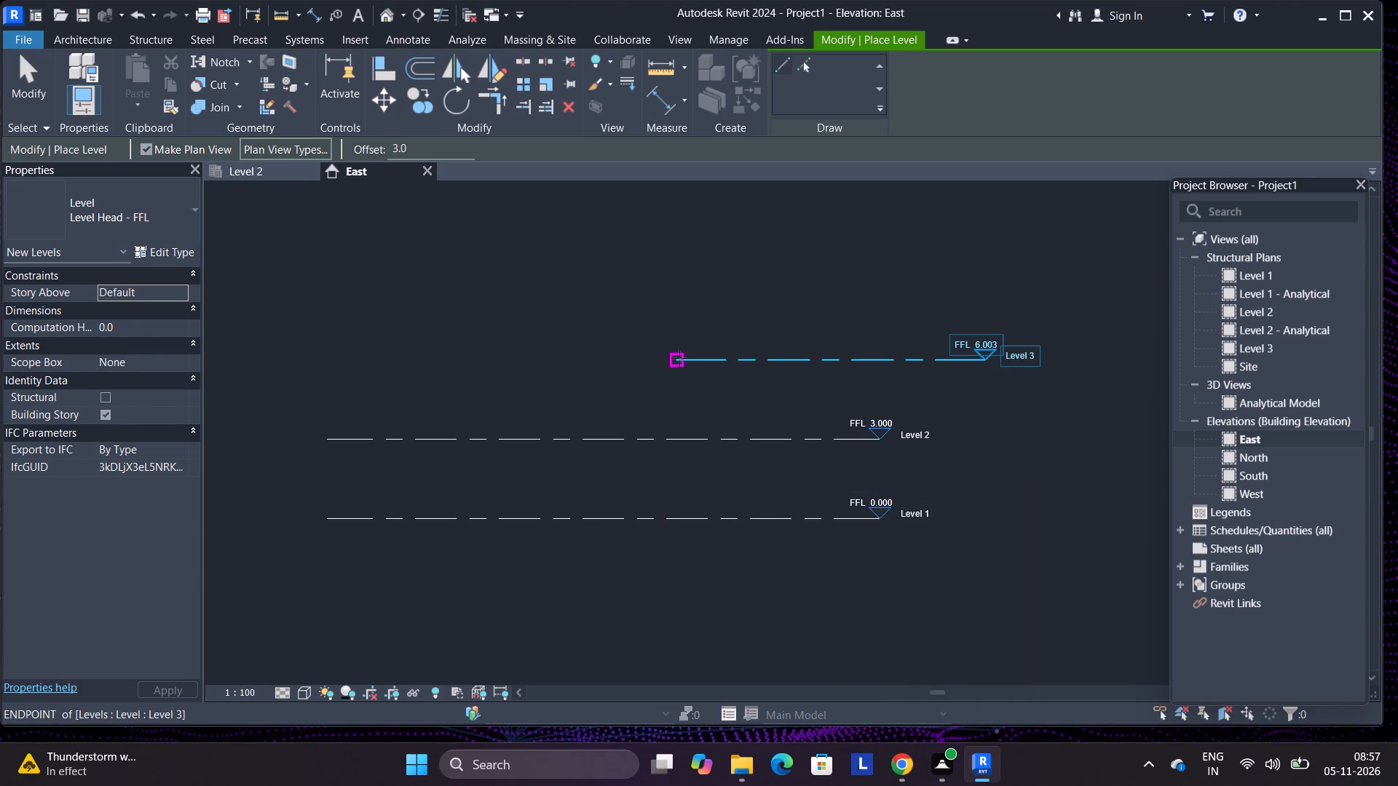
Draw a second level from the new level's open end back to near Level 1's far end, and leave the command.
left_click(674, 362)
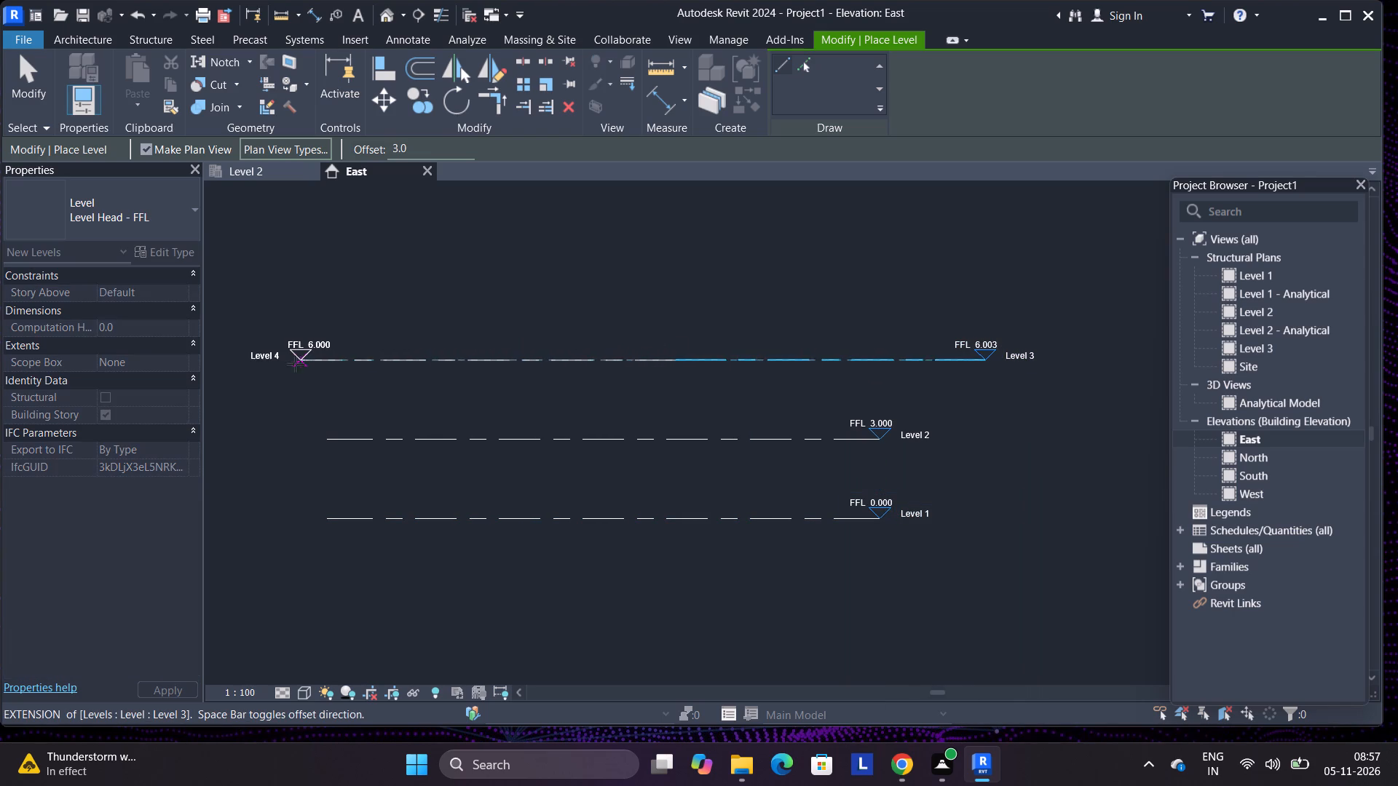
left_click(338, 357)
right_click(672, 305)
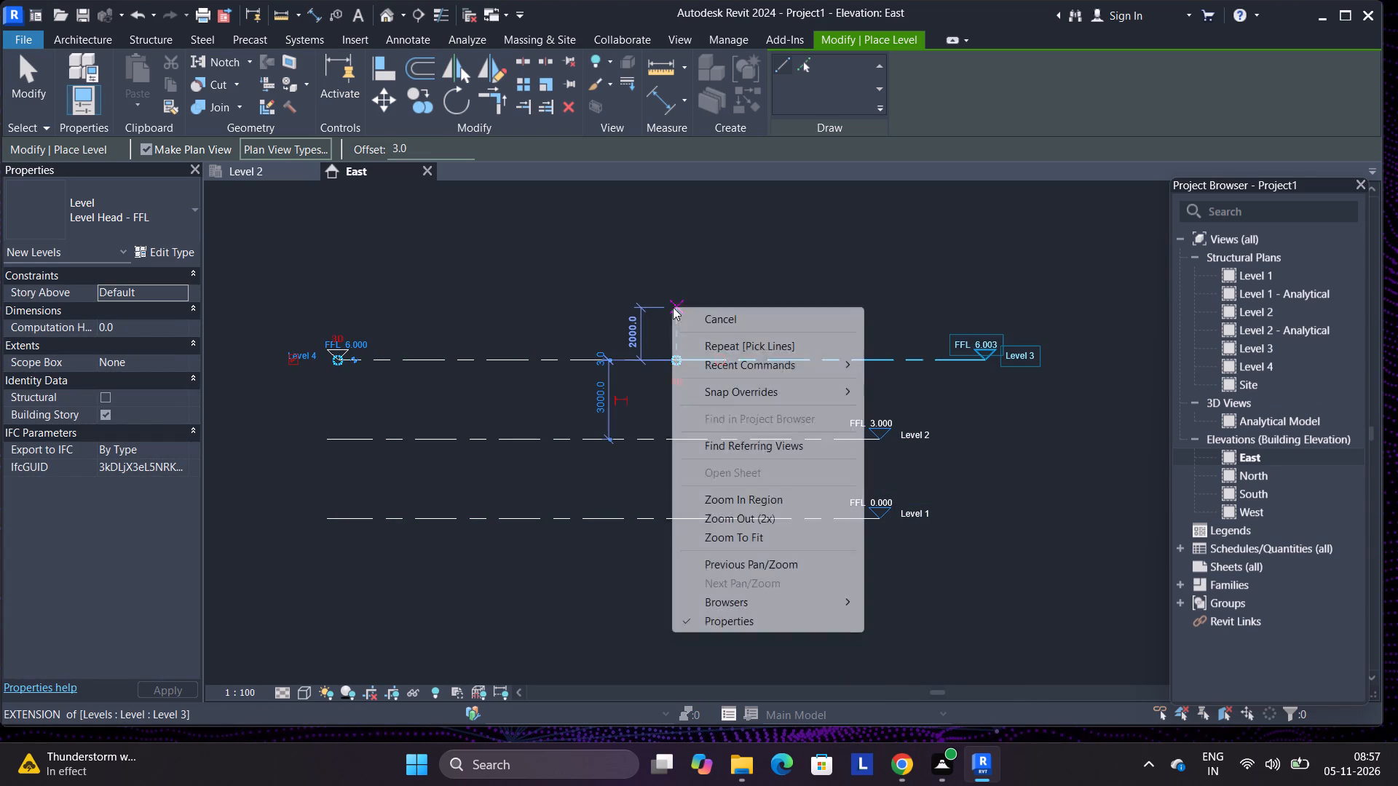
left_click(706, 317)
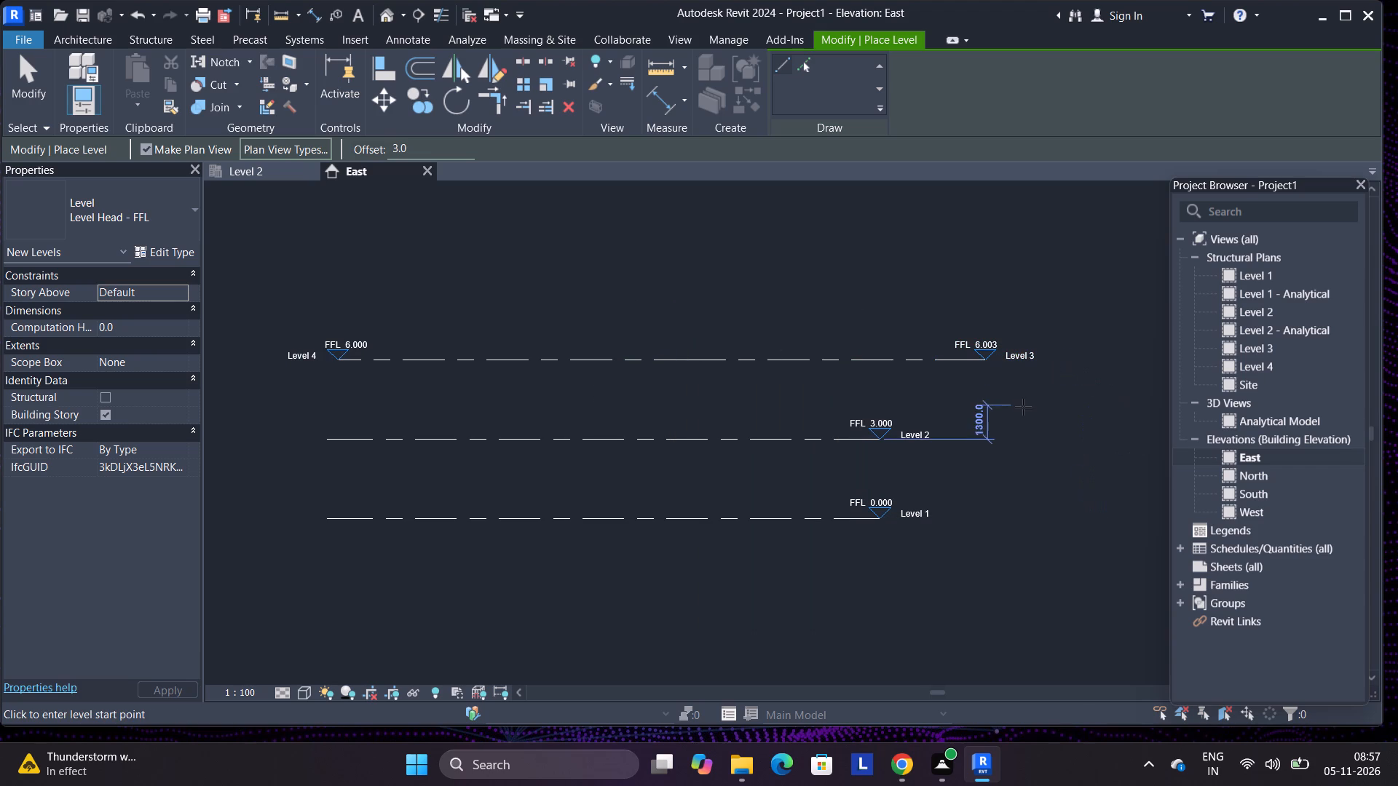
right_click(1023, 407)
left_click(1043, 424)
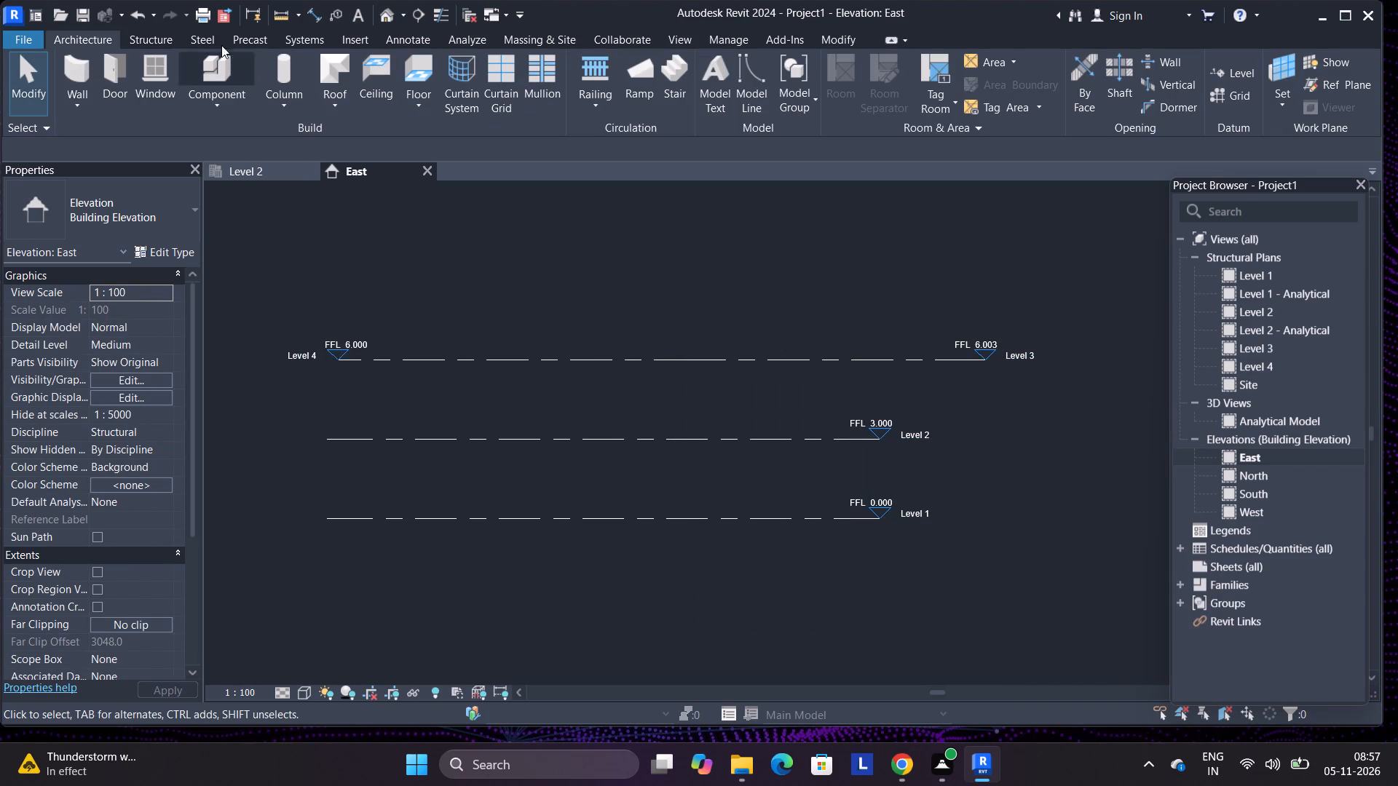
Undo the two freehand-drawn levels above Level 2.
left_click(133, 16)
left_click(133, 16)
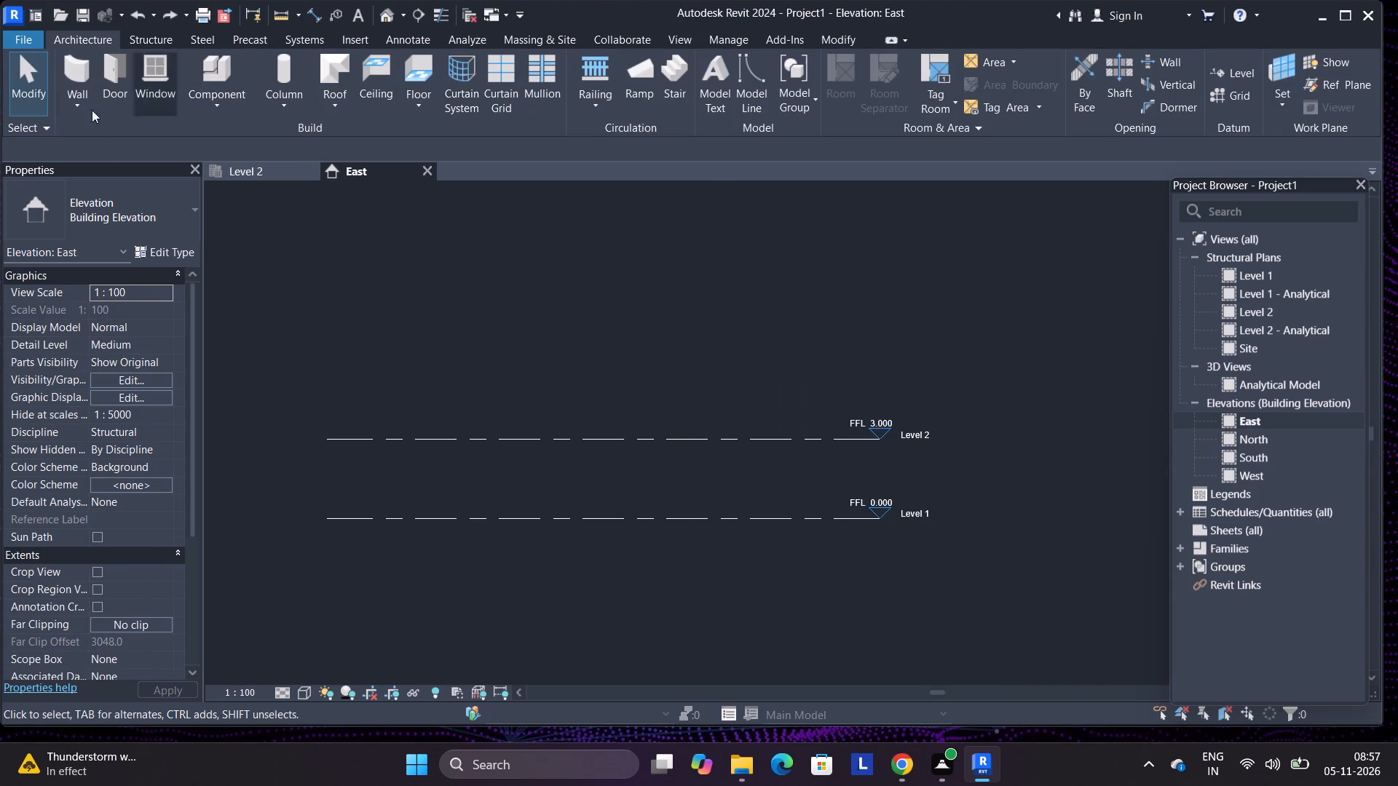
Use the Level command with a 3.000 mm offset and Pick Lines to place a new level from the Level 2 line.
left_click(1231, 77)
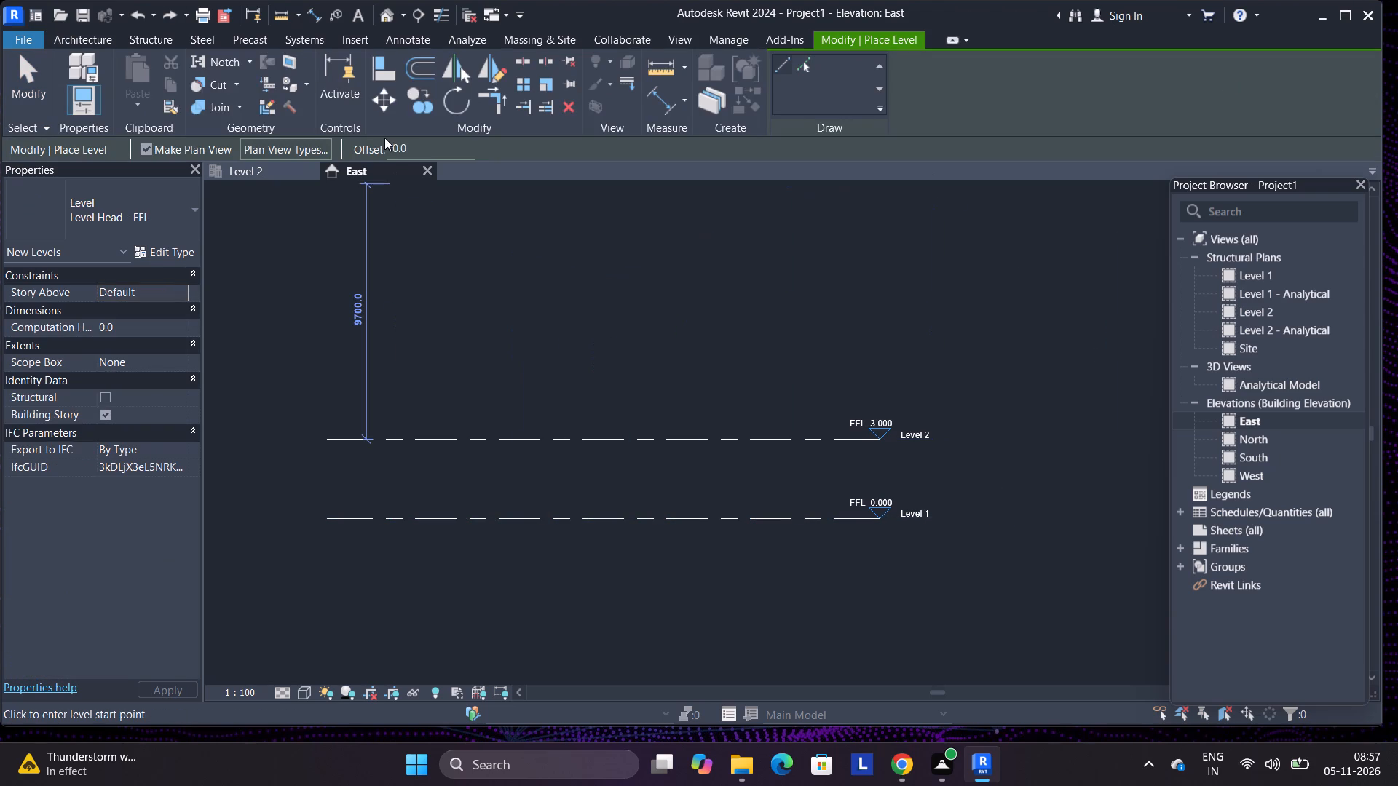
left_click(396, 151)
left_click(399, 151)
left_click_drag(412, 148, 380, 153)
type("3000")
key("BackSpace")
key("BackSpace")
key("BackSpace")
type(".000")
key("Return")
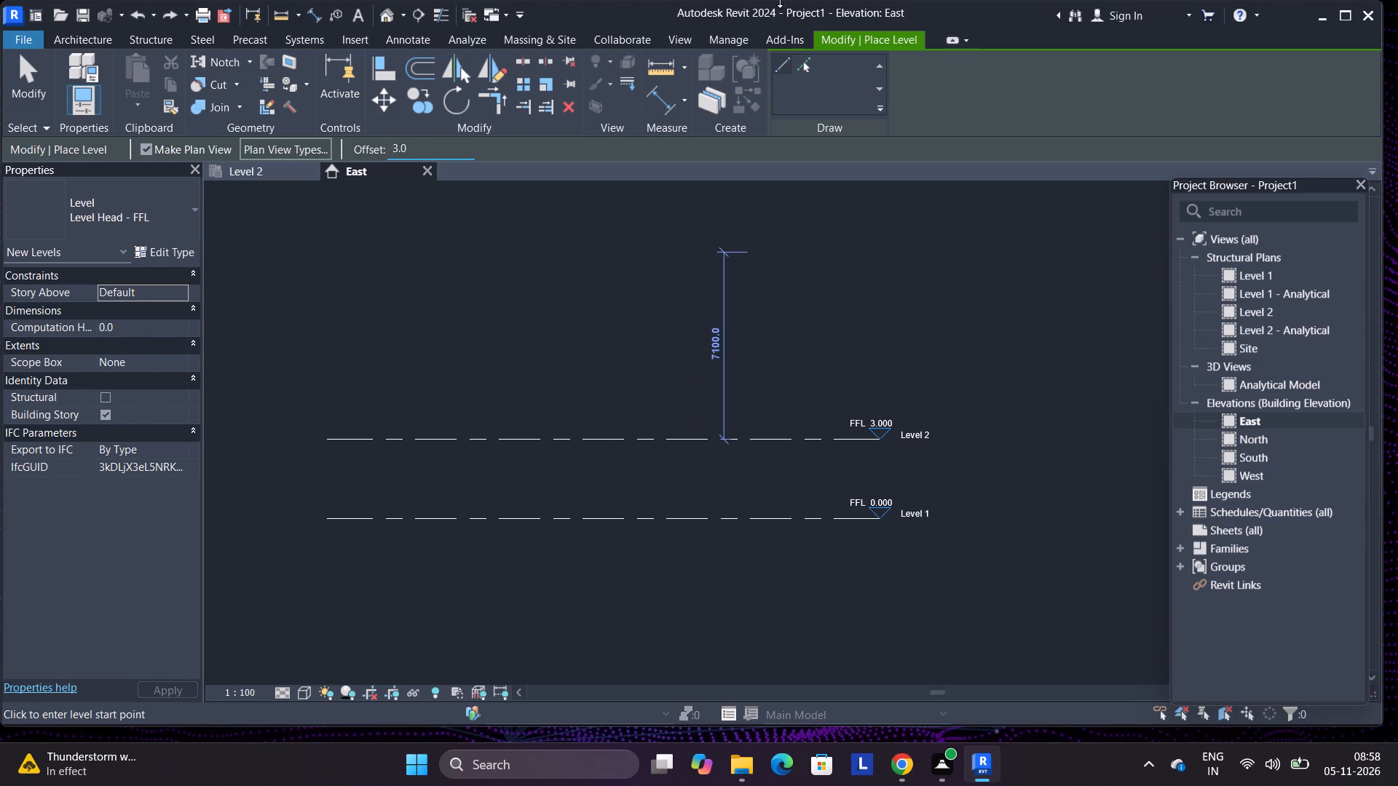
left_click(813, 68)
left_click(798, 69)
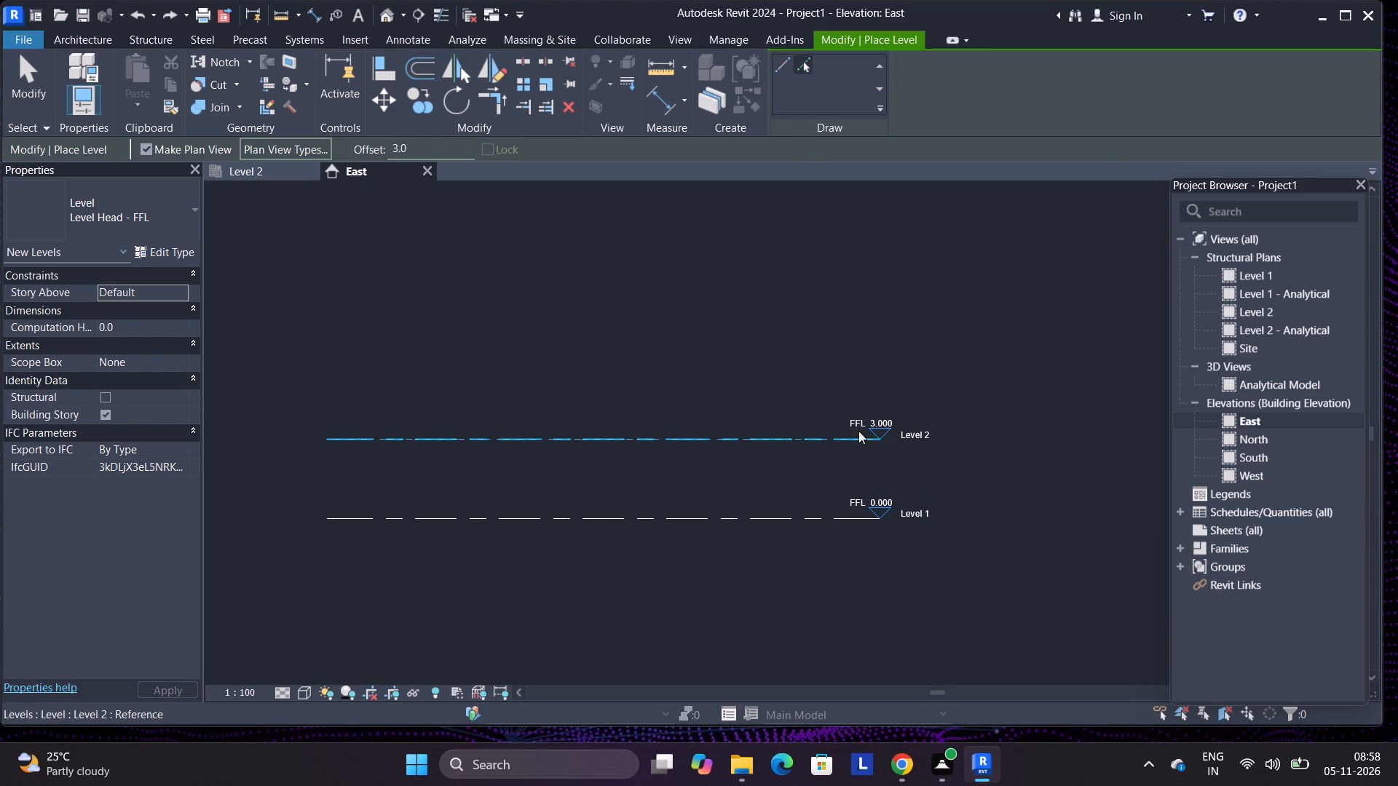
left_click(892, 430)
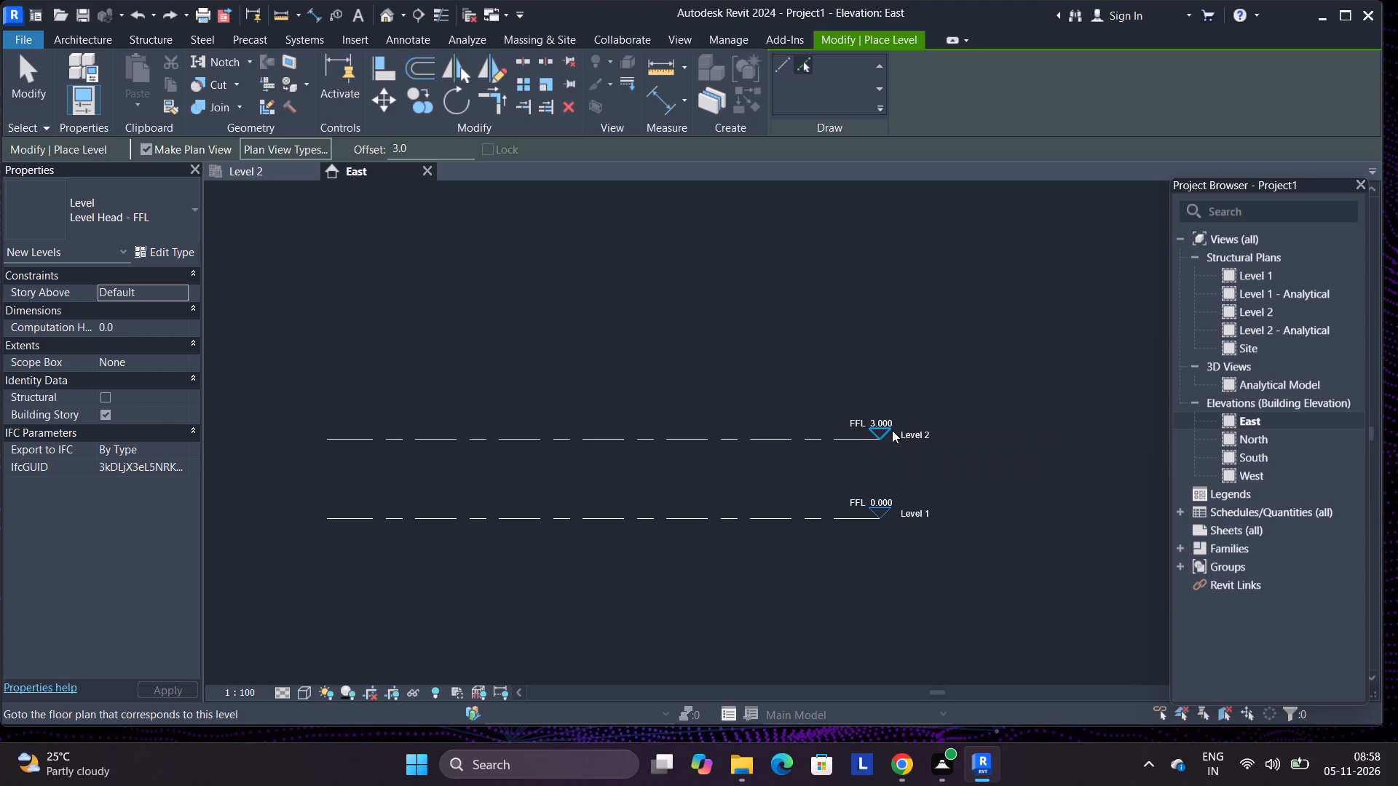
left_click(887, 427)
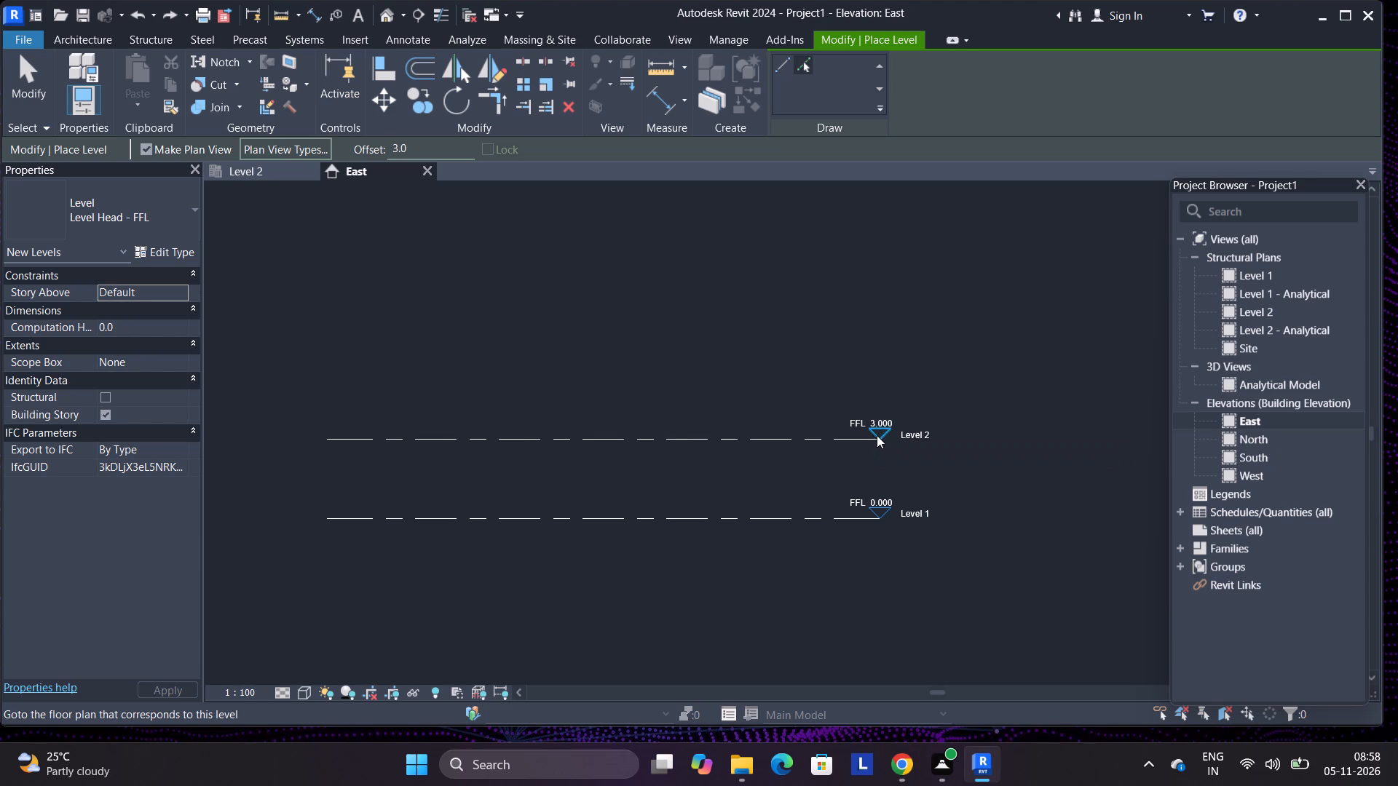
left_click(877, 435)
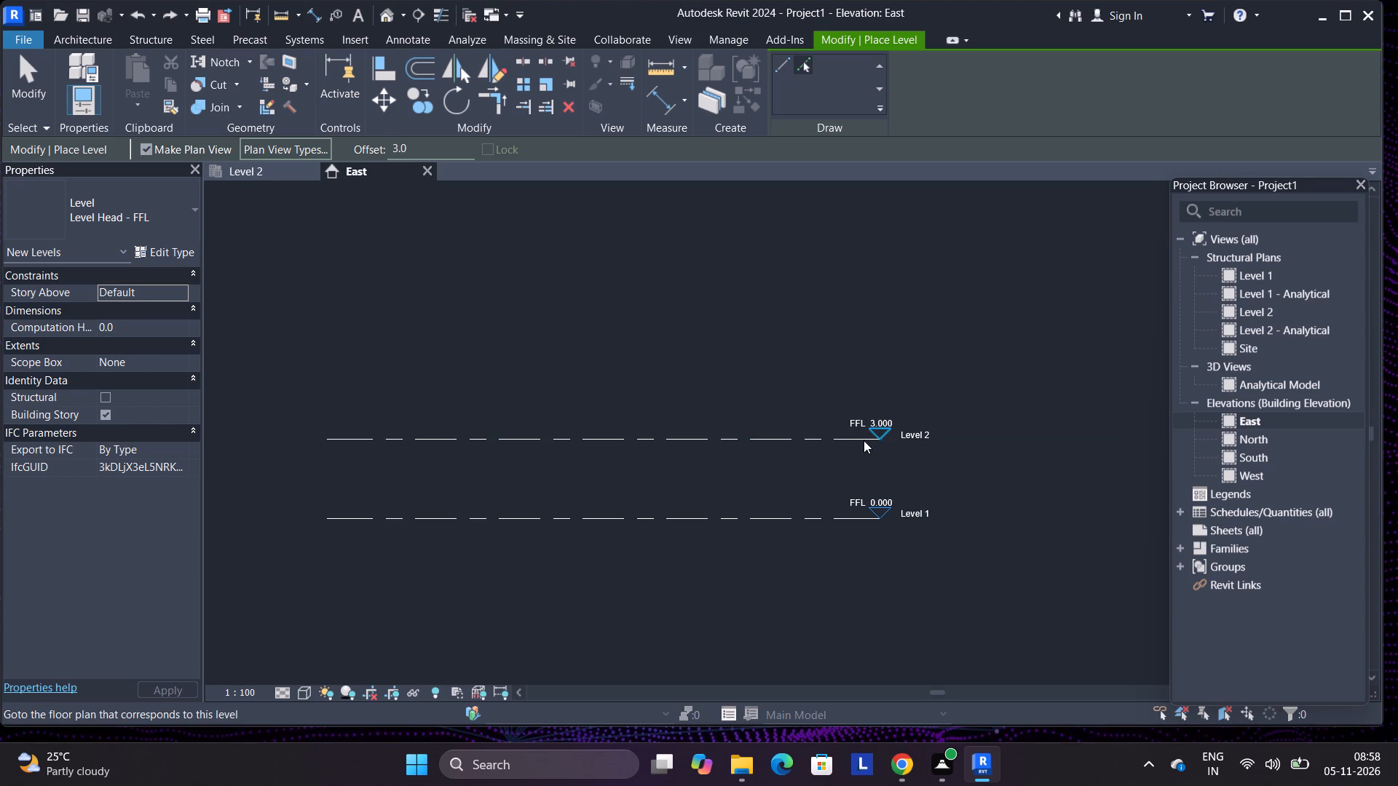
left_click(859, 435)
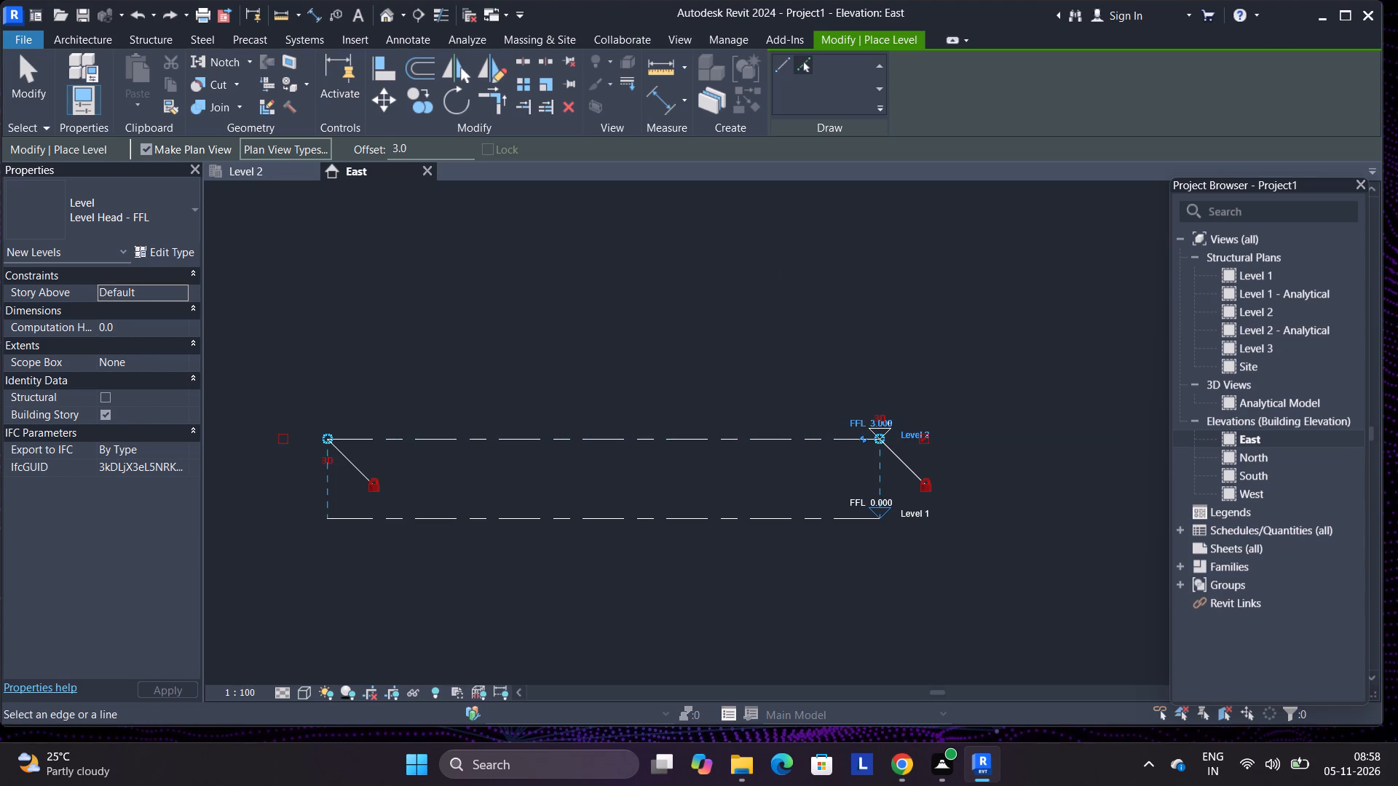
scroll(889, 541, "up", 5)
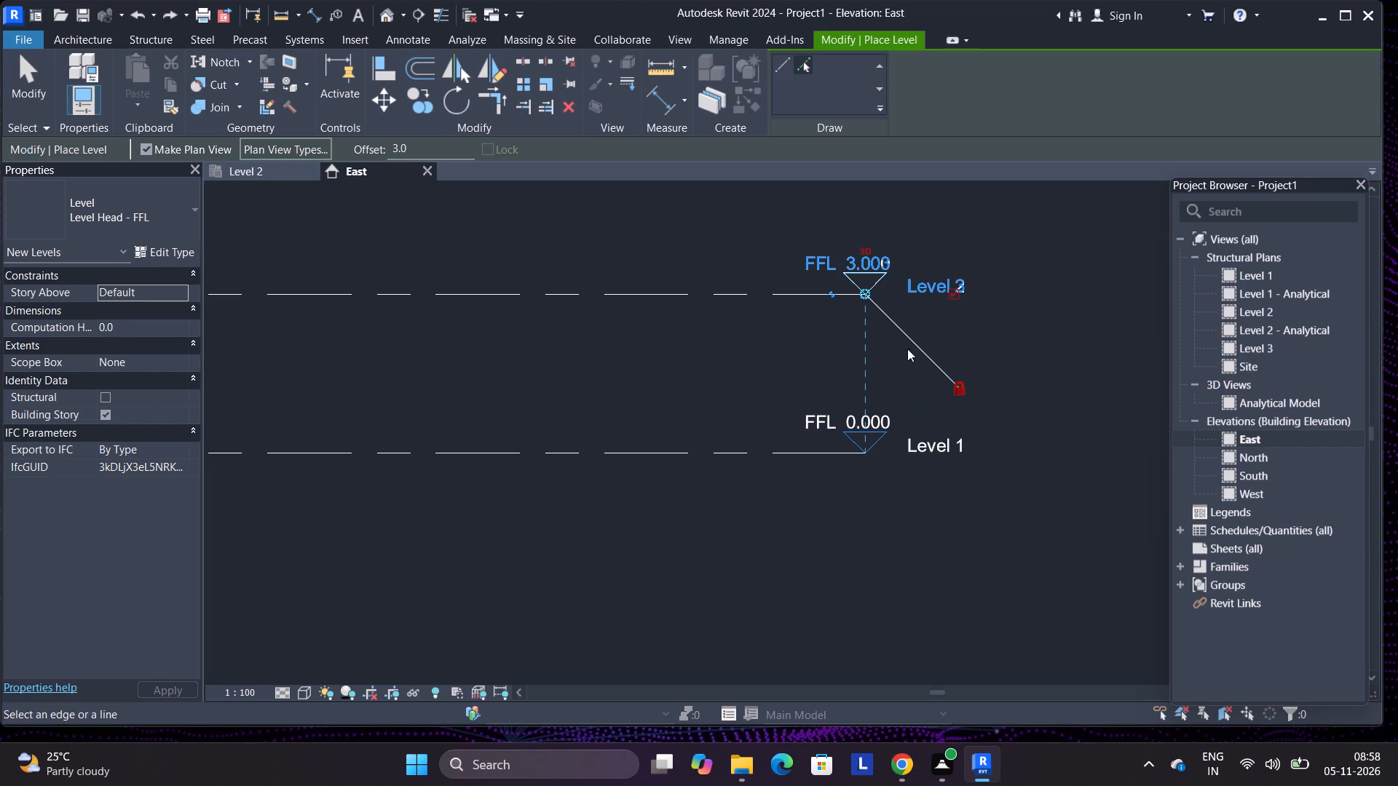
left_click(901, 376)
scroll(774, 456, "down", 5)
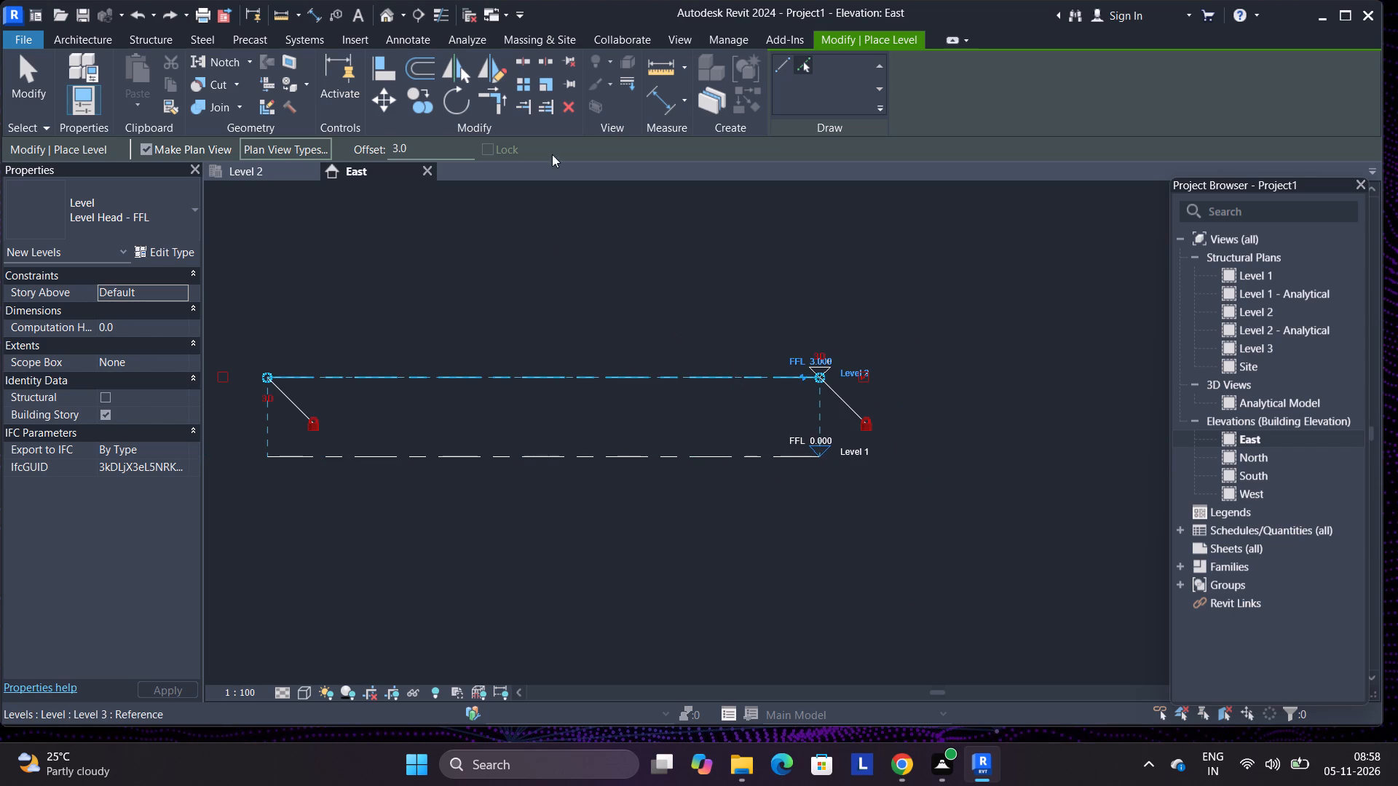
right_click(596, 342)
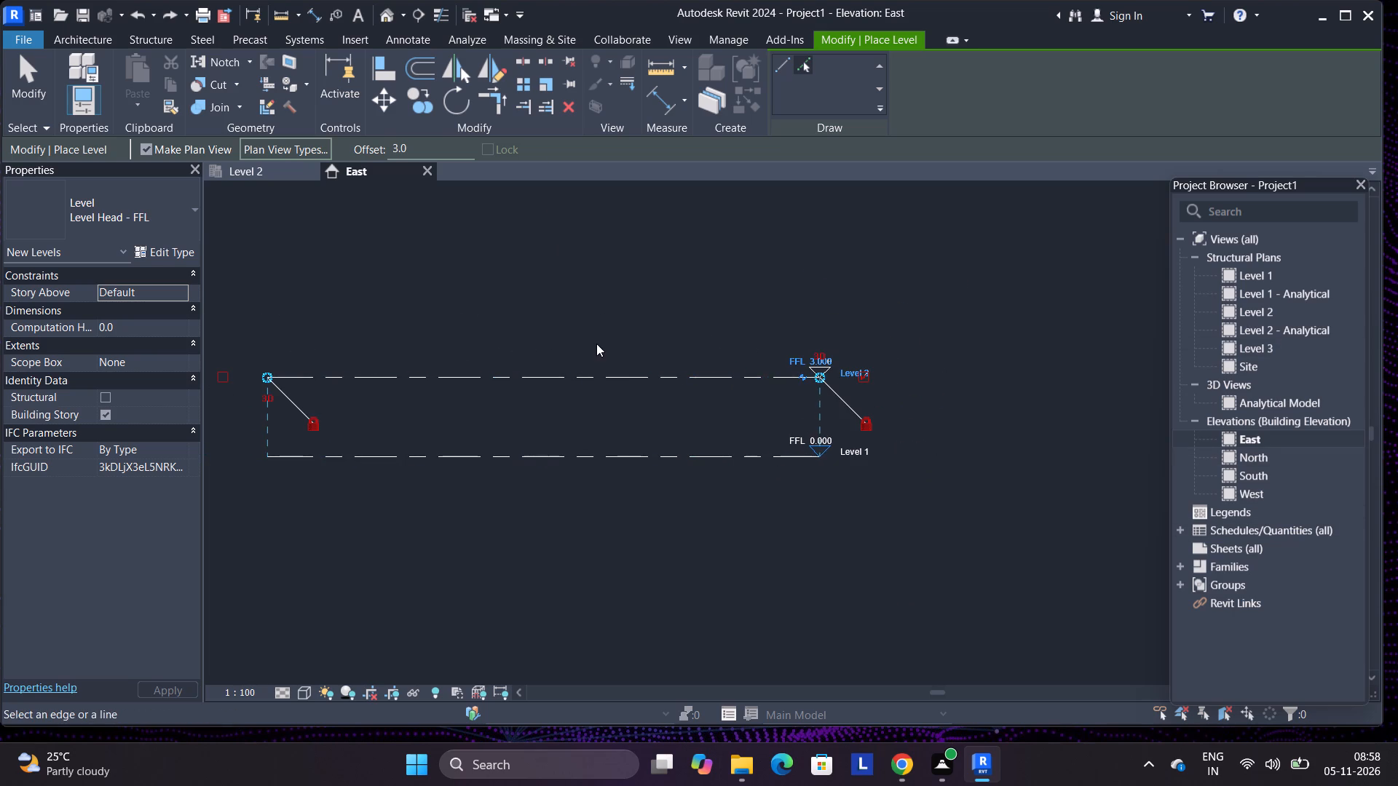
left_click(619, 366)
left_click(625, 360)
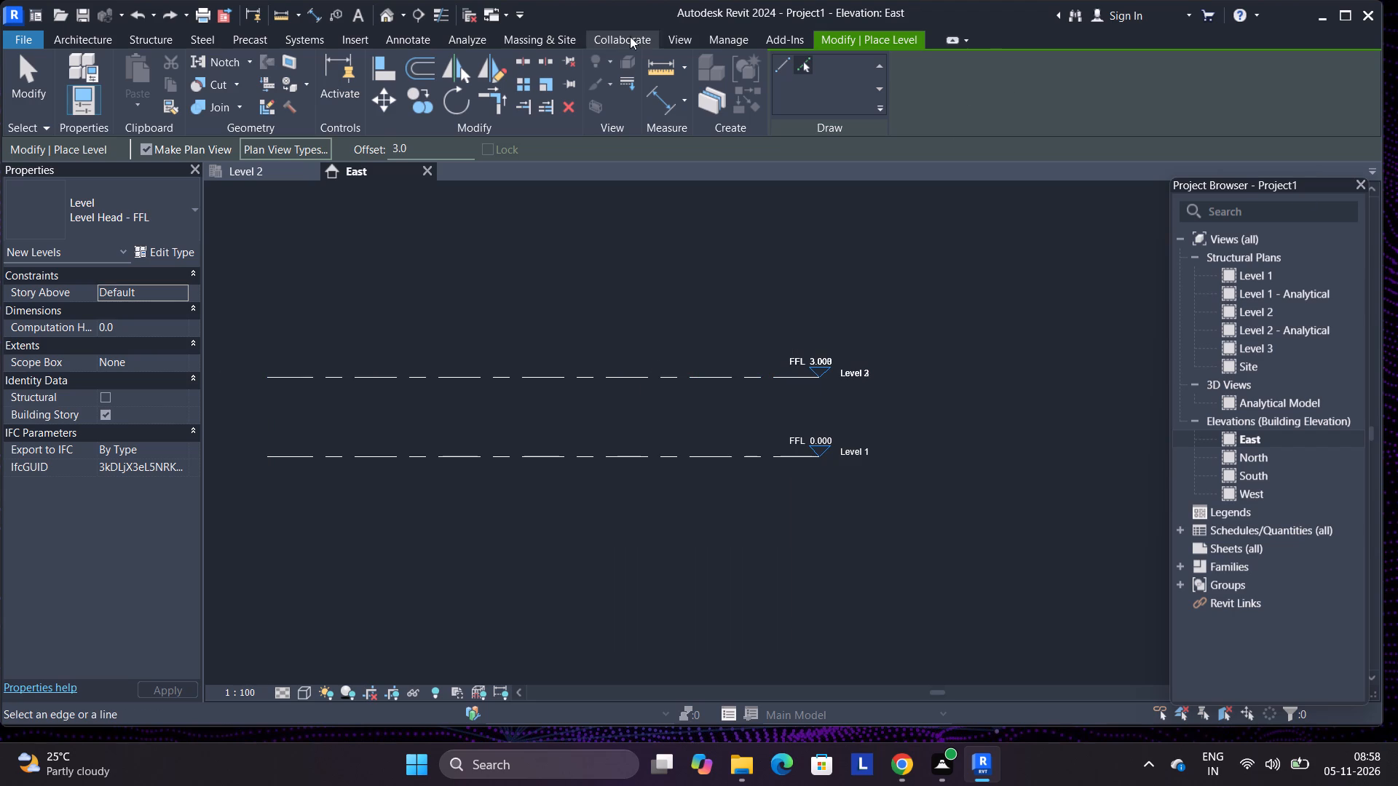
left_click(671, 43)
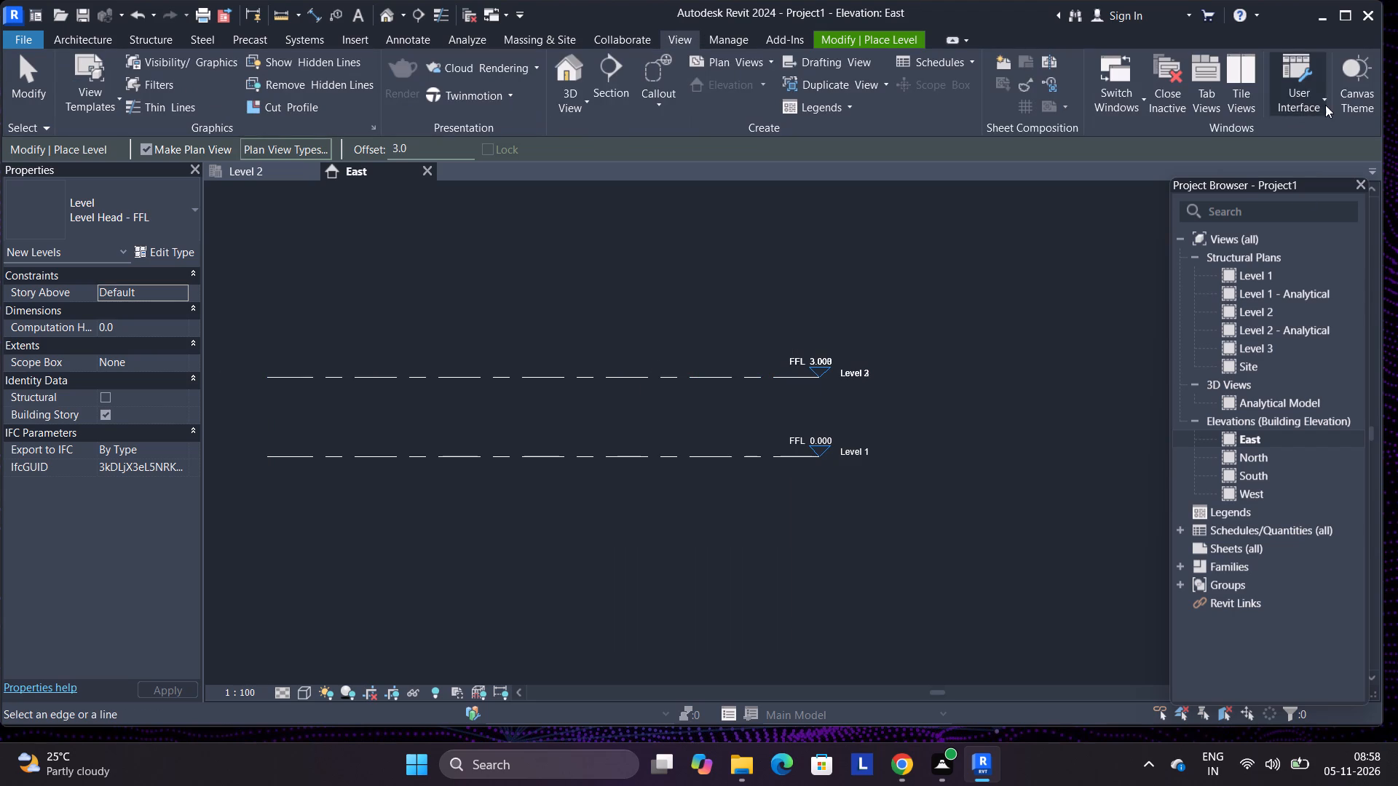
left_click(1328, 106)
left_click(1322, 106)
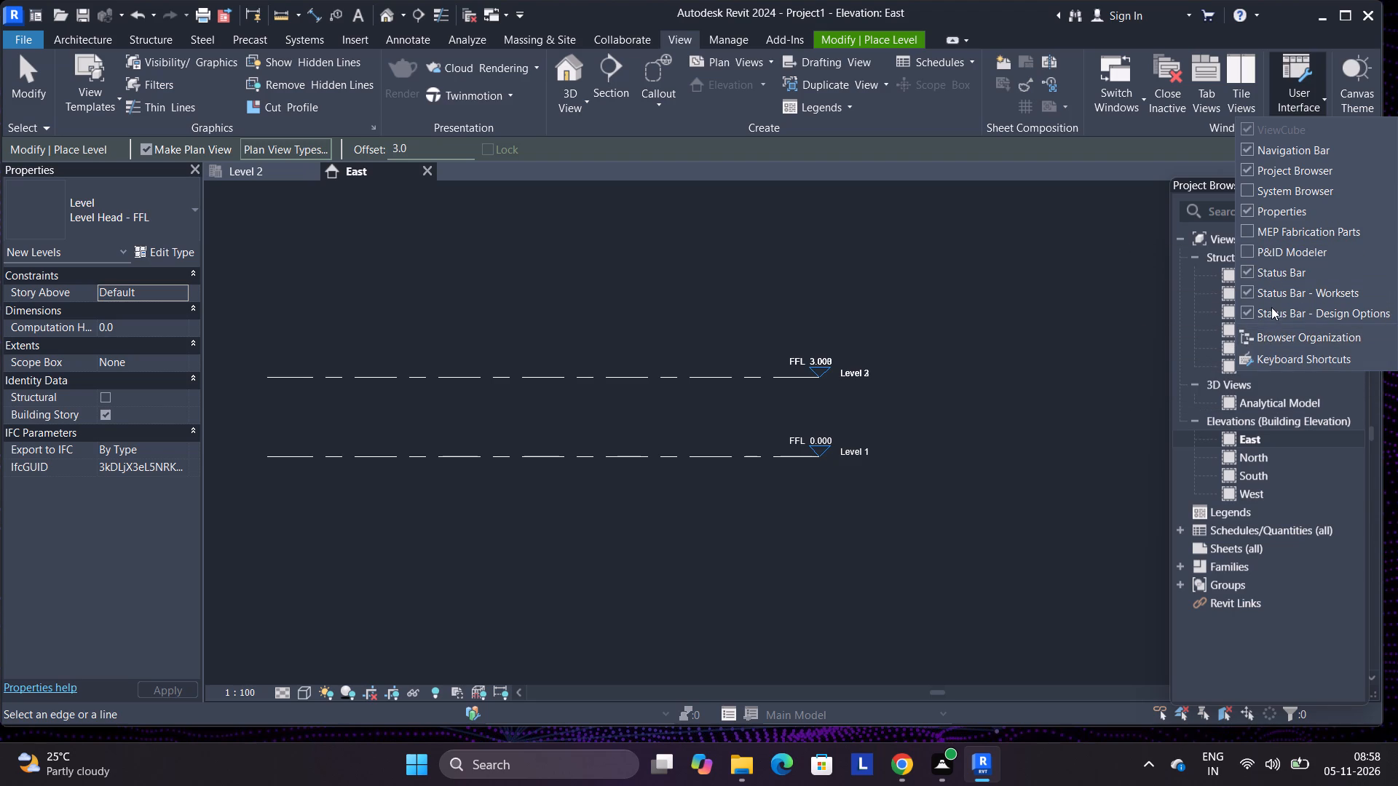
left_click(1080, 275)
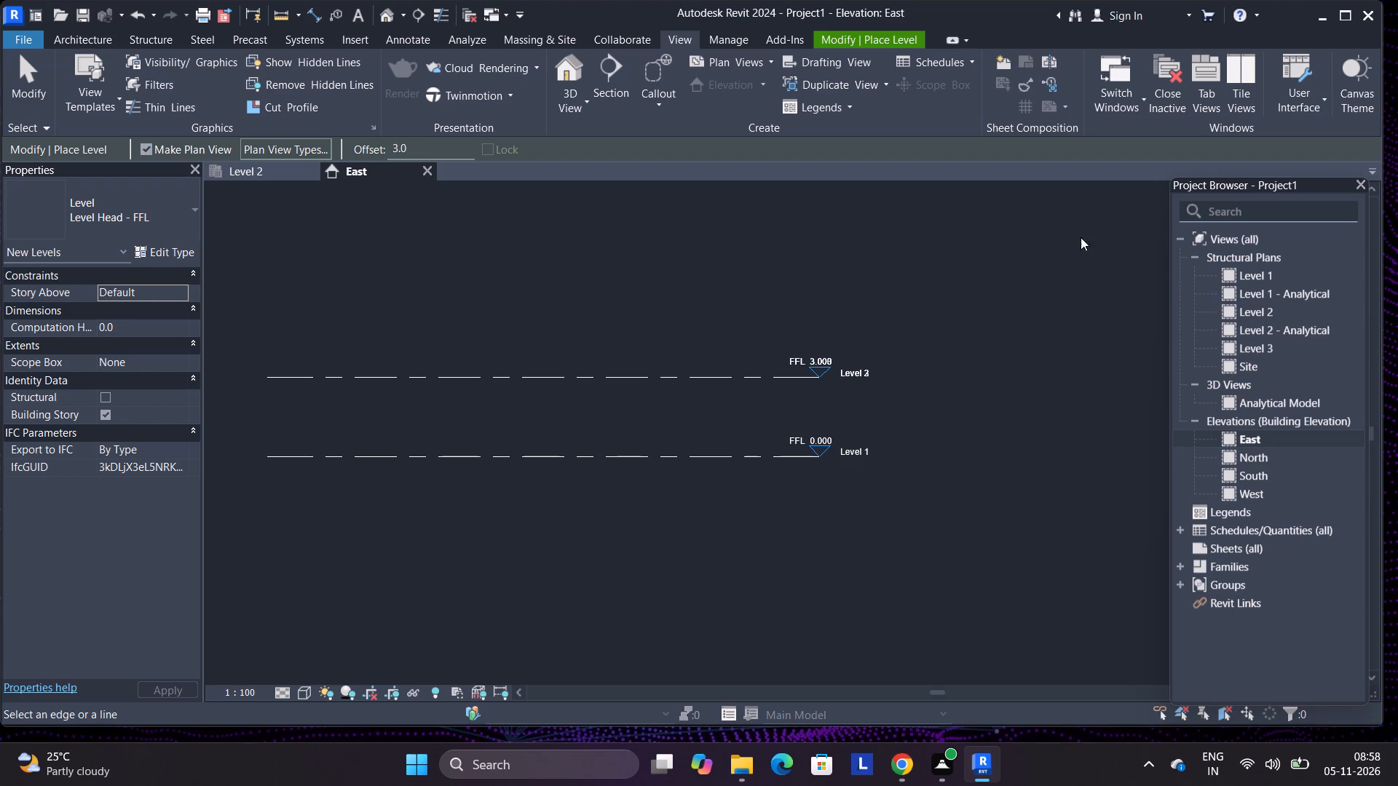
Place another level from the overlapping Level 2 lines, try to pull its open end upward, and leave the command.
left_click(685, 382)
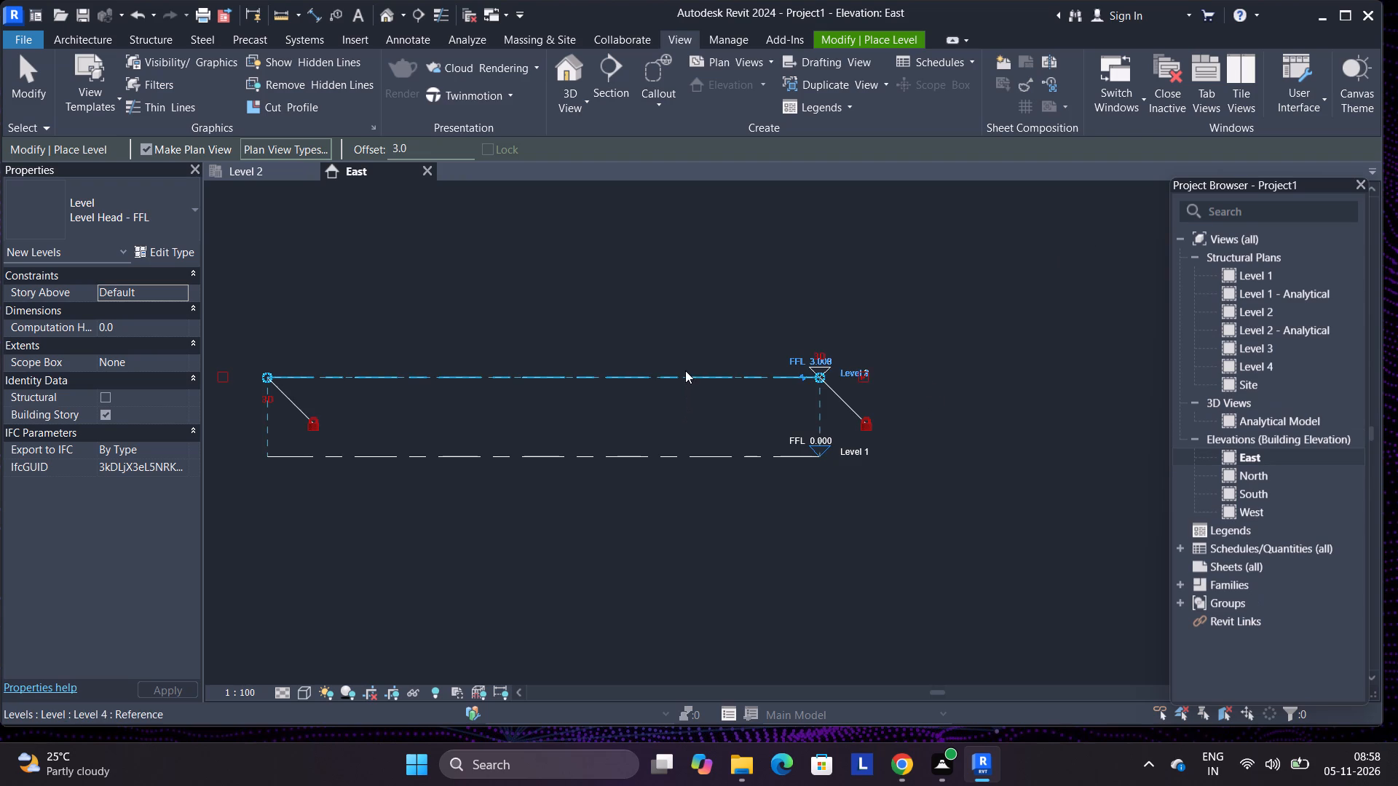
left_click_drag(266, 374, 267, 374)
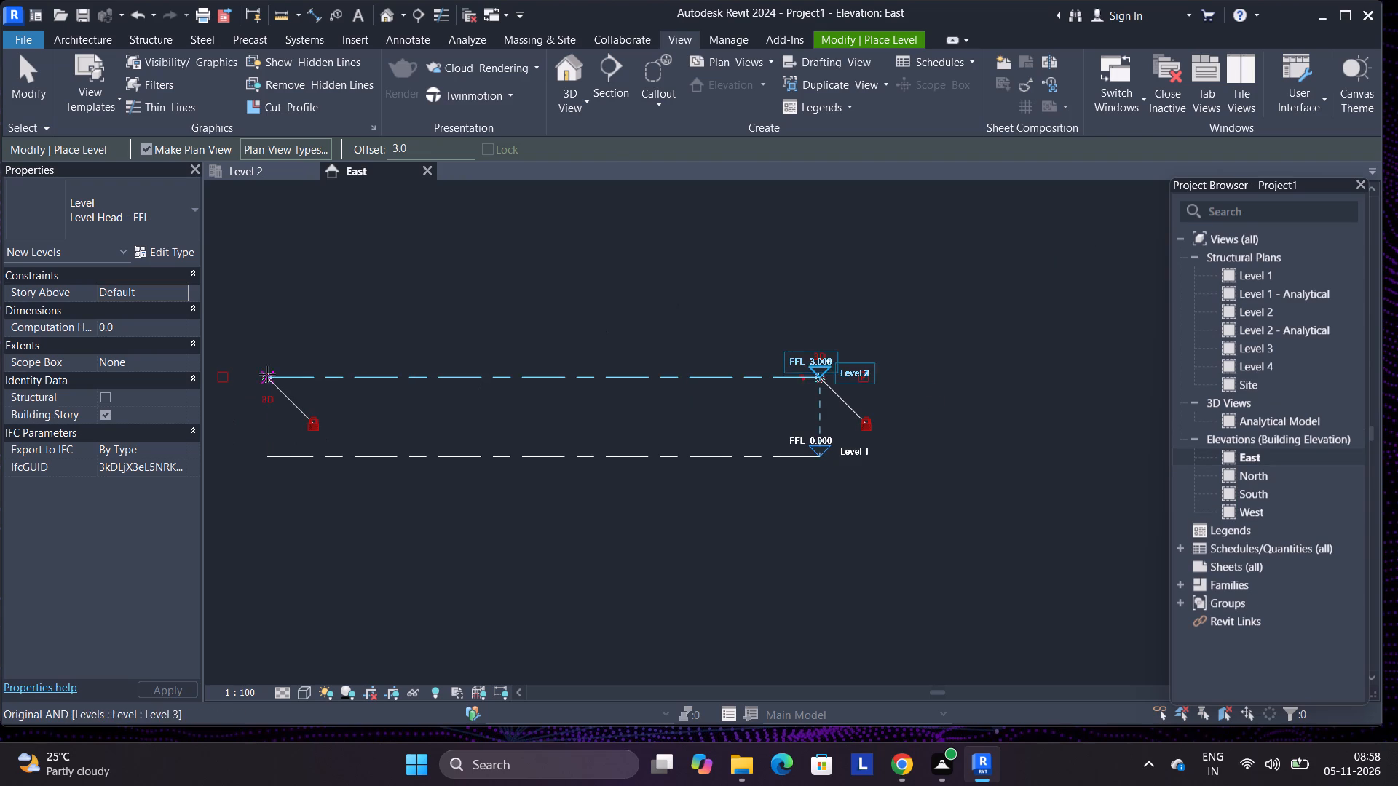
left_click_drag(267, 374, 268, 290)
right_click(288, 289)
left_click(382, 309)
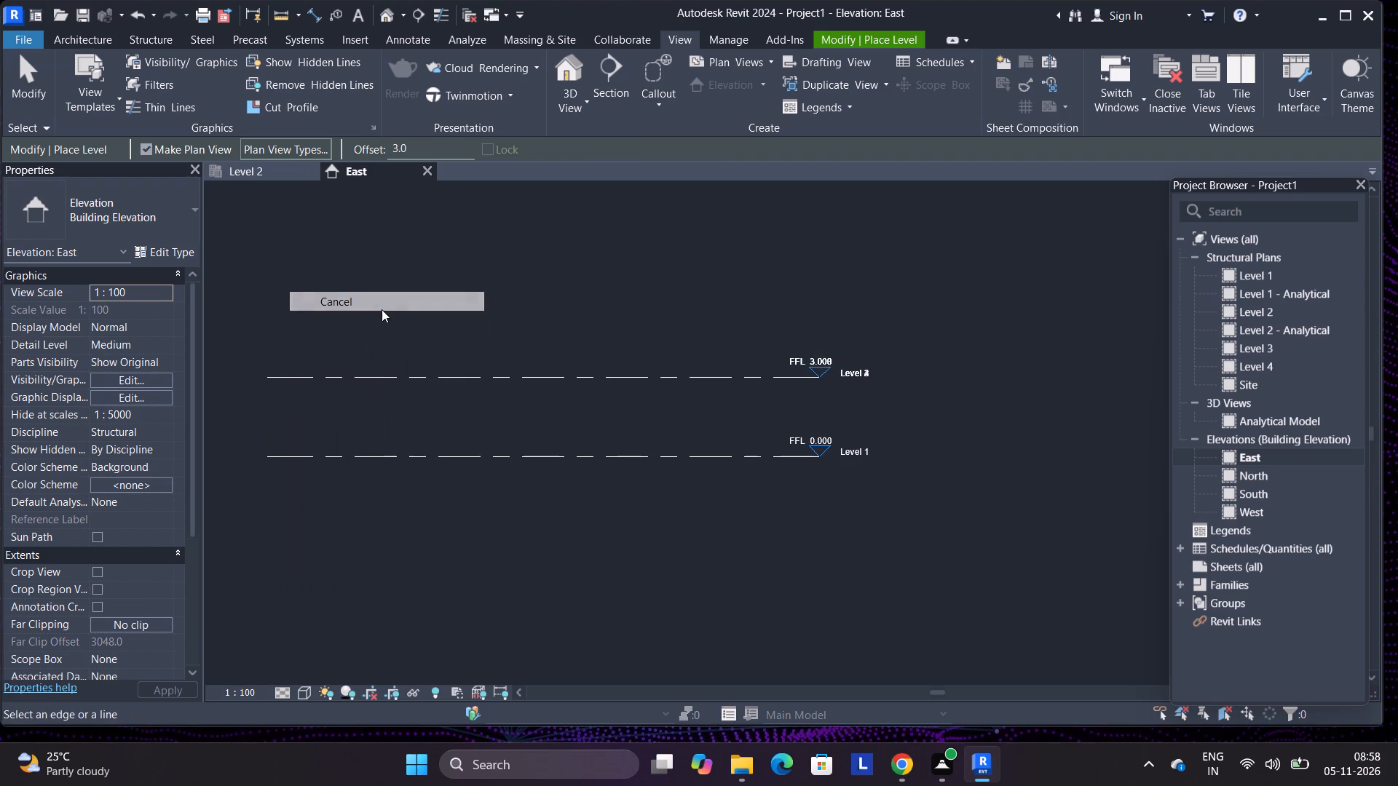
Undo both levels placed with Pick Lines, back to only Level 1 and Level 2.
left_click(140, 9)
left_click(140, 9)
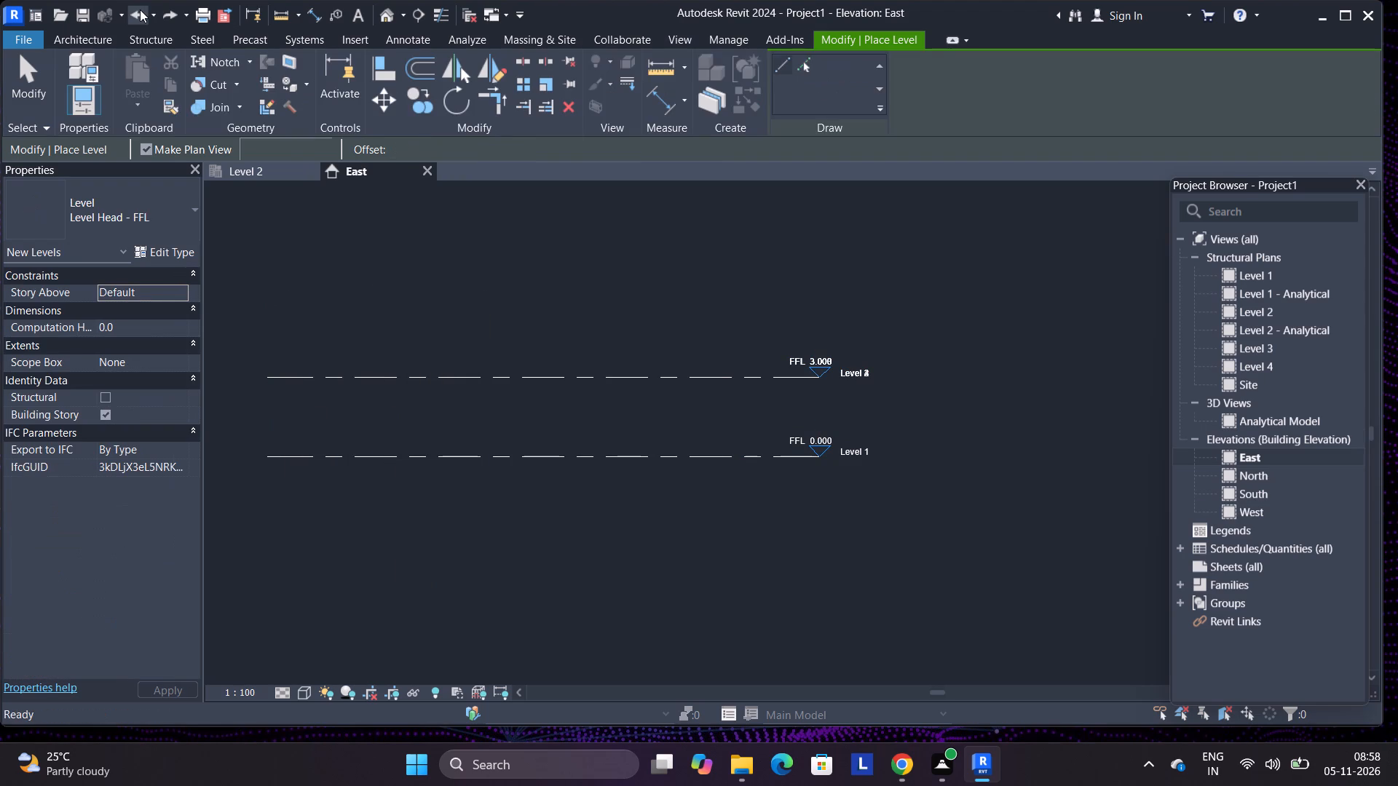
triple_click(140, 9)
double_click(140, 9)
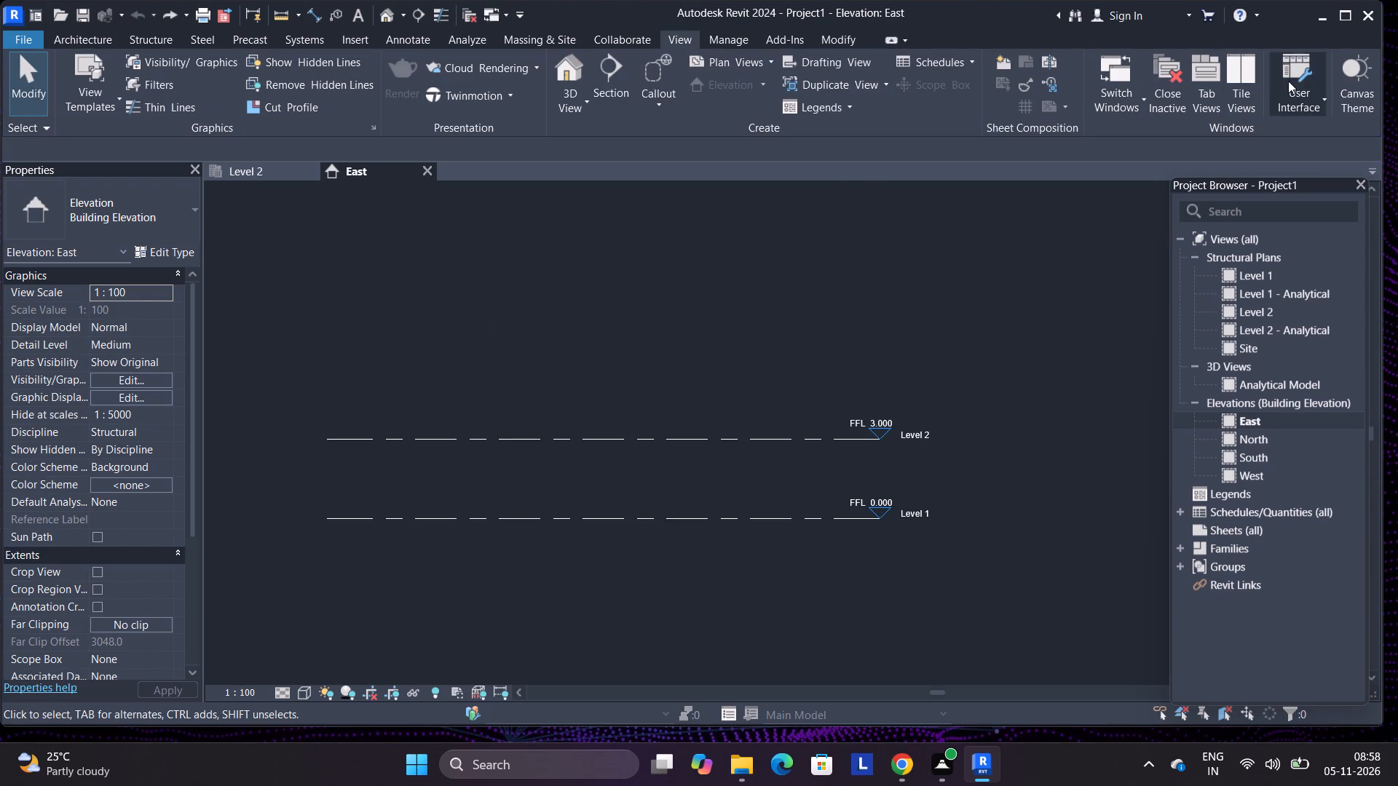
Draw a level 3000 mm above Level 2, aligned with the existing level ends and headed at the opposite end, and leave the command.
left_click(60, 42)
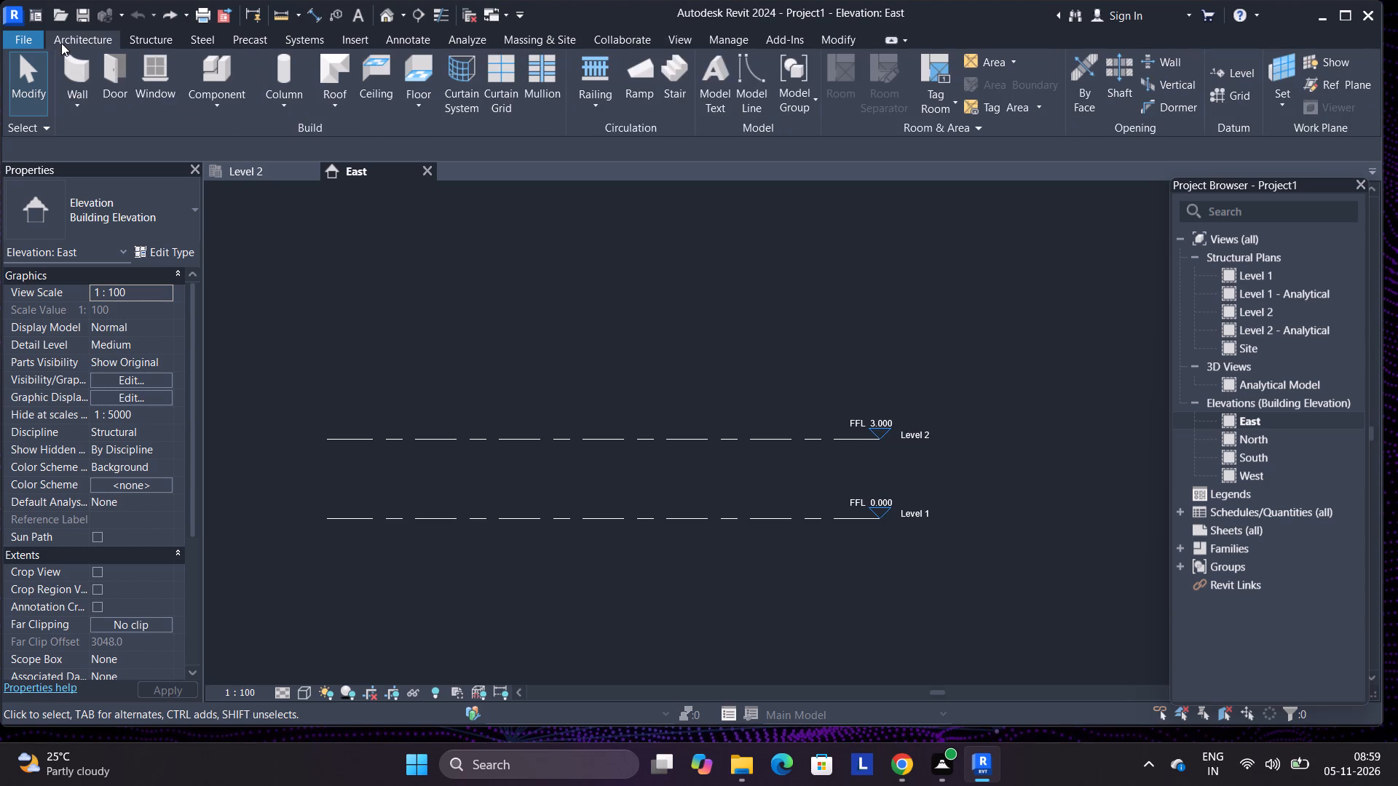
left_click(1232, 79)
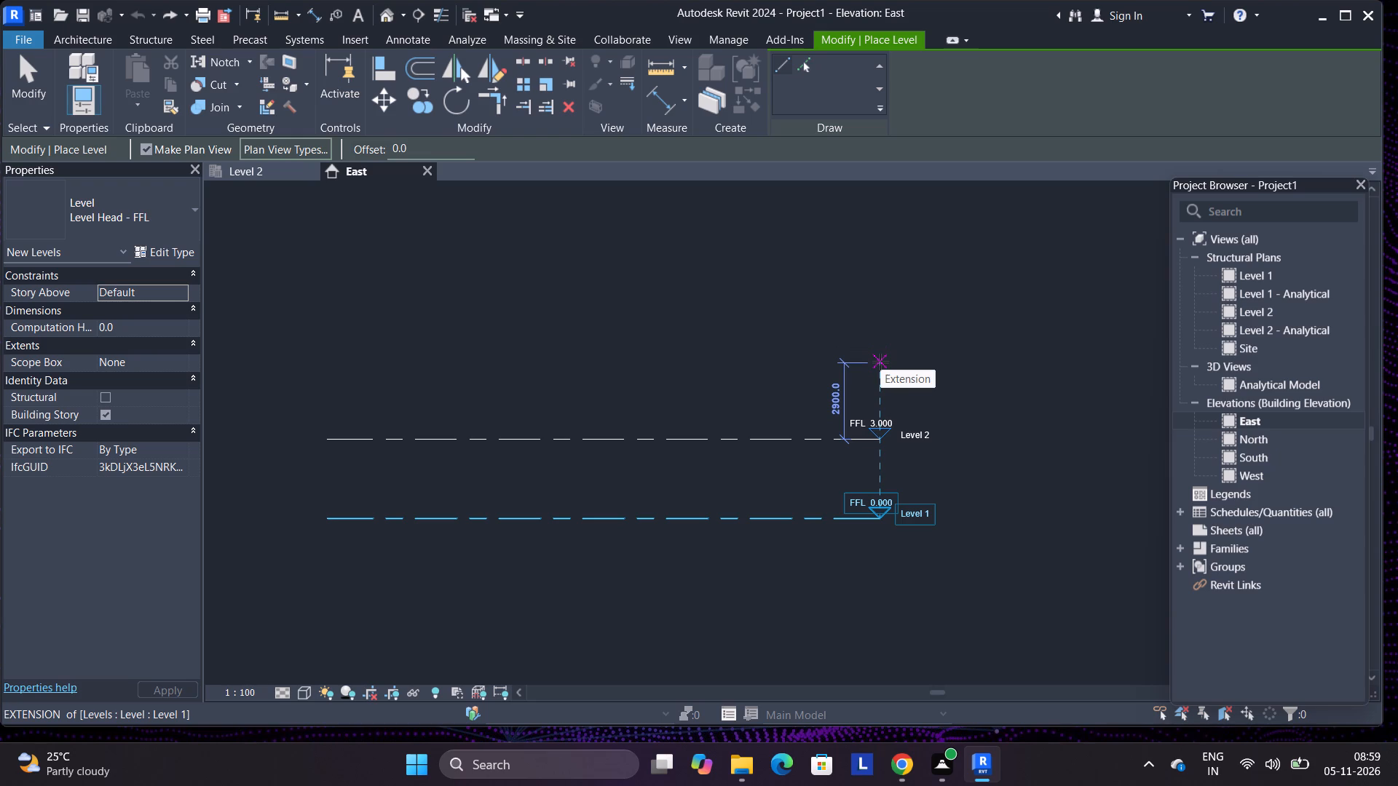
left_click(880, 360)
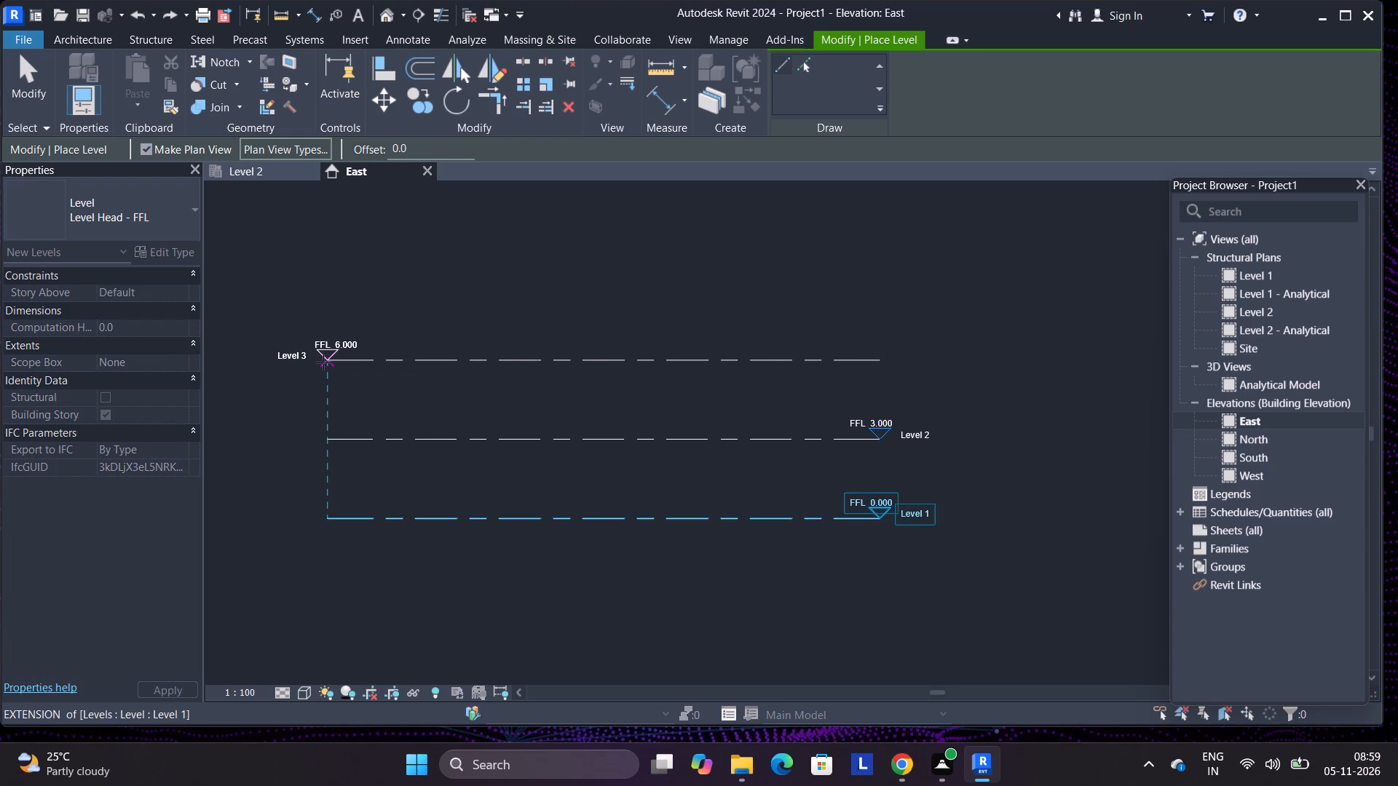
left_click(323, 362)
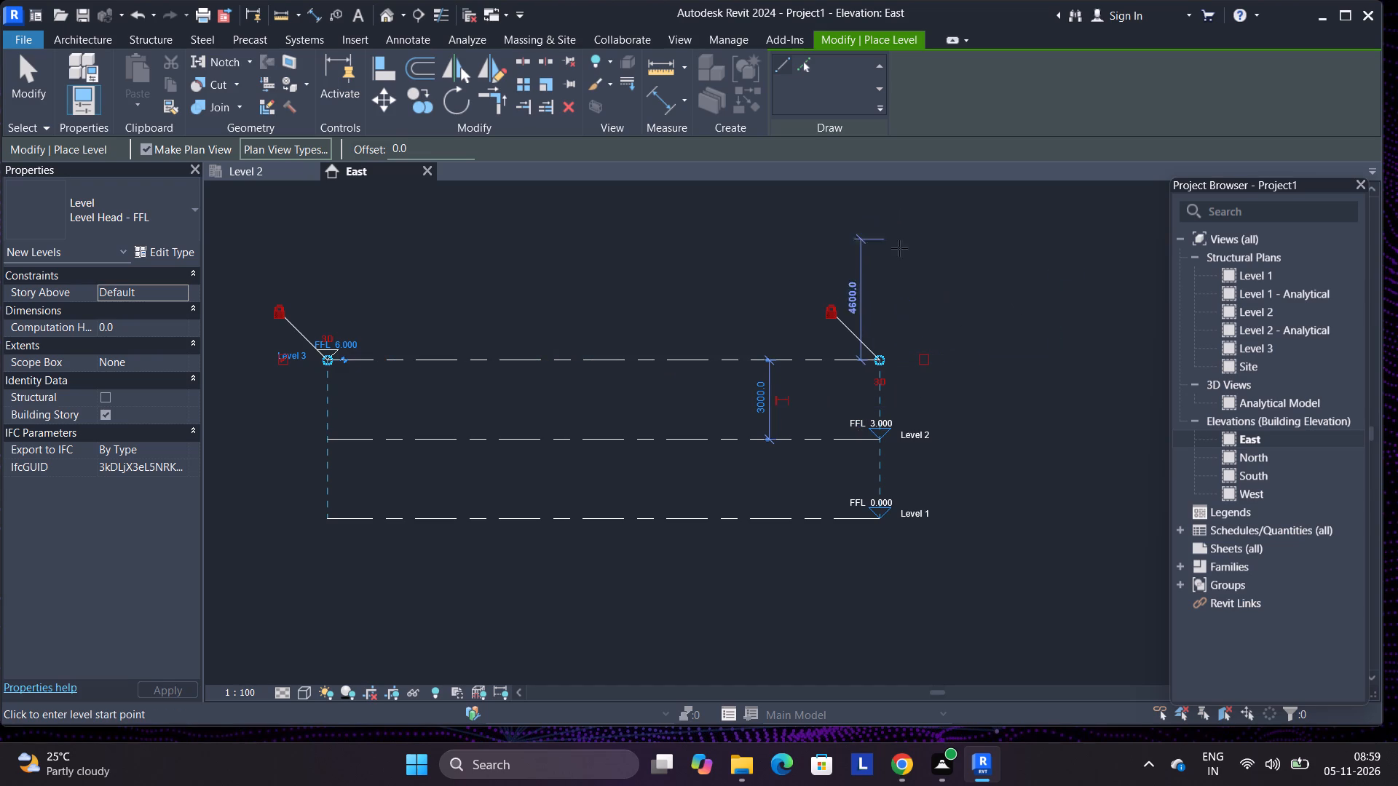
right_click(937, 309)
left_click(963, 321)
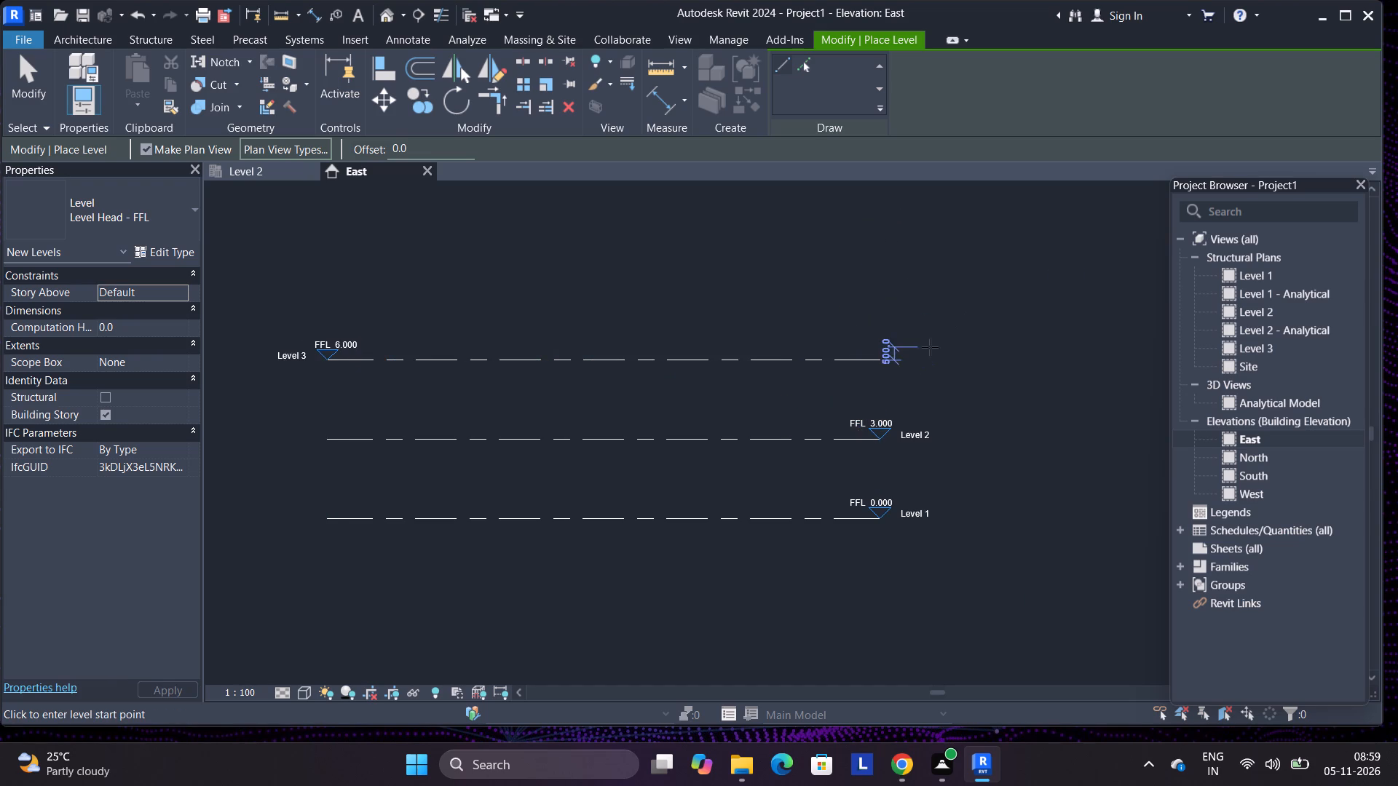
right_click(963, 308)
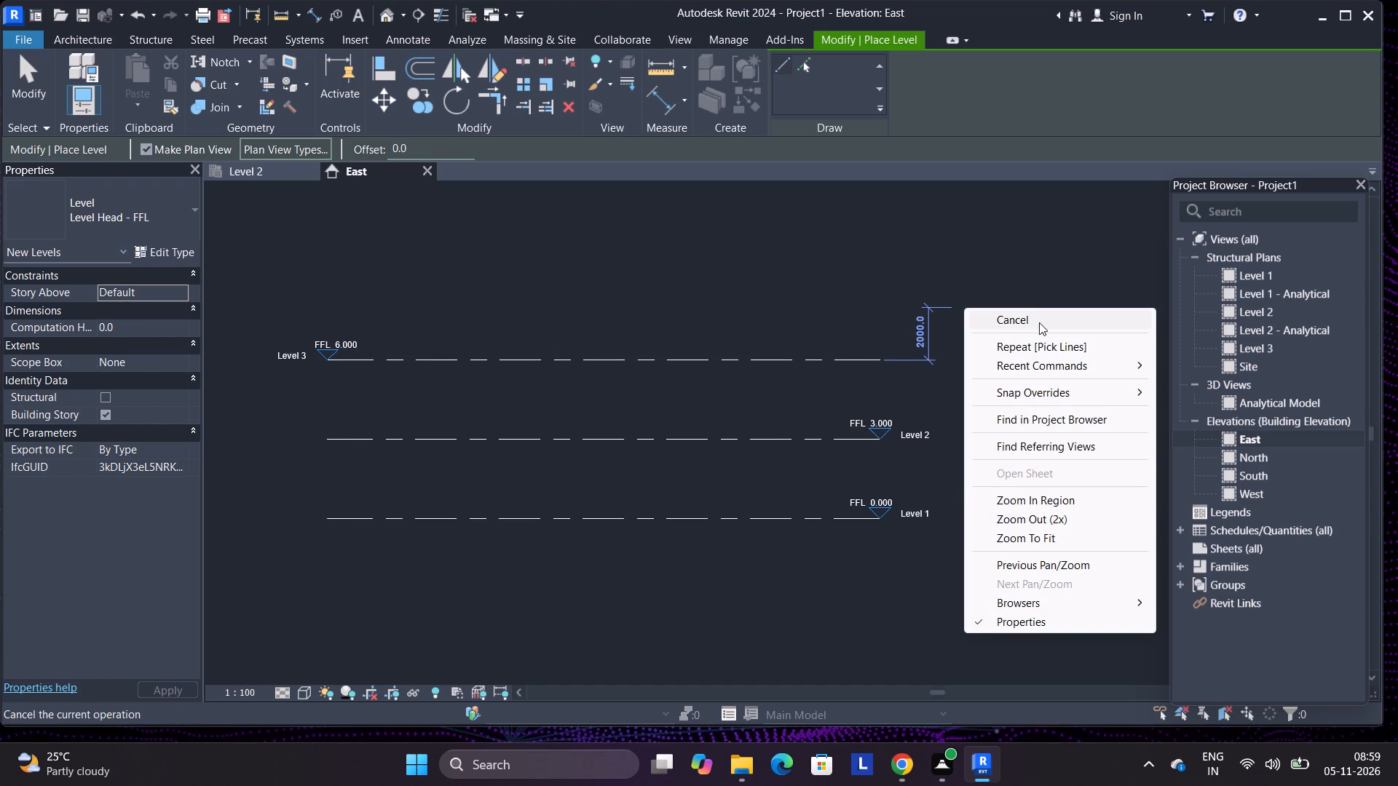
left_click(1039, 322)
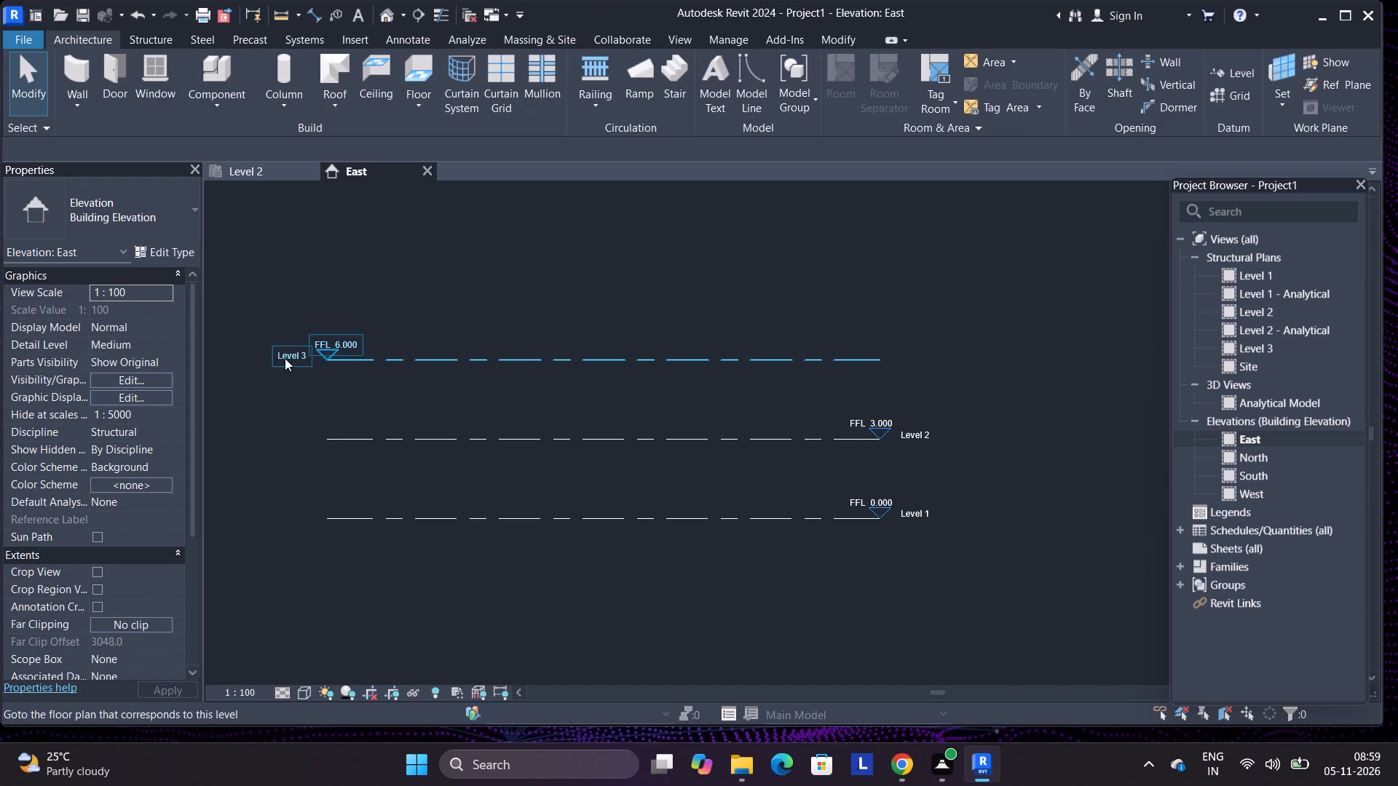
Open the structural plan of the new level from its level head, and close that view to return to the East elevation.
left_click(317, 357)
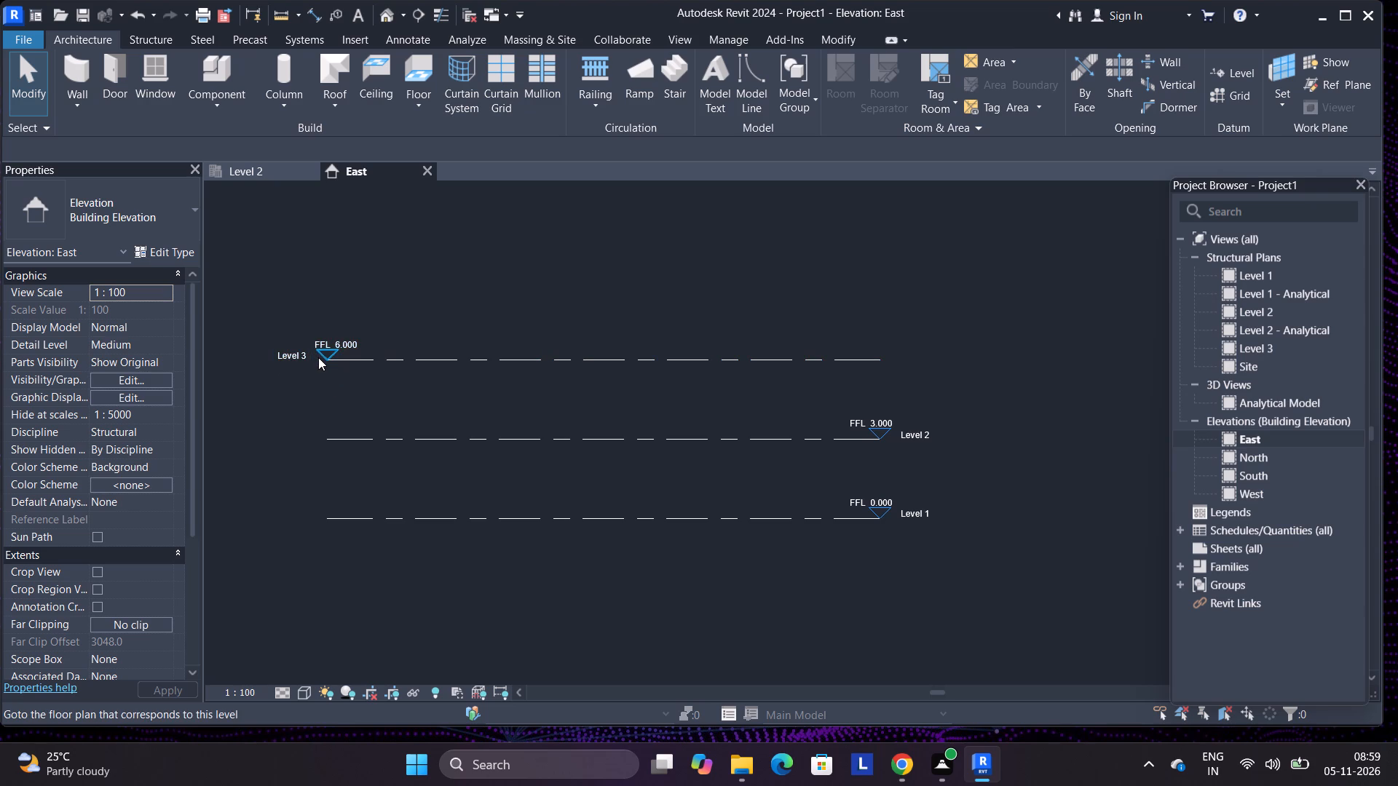
left_click(320, 354)
triple_click(325, 354)
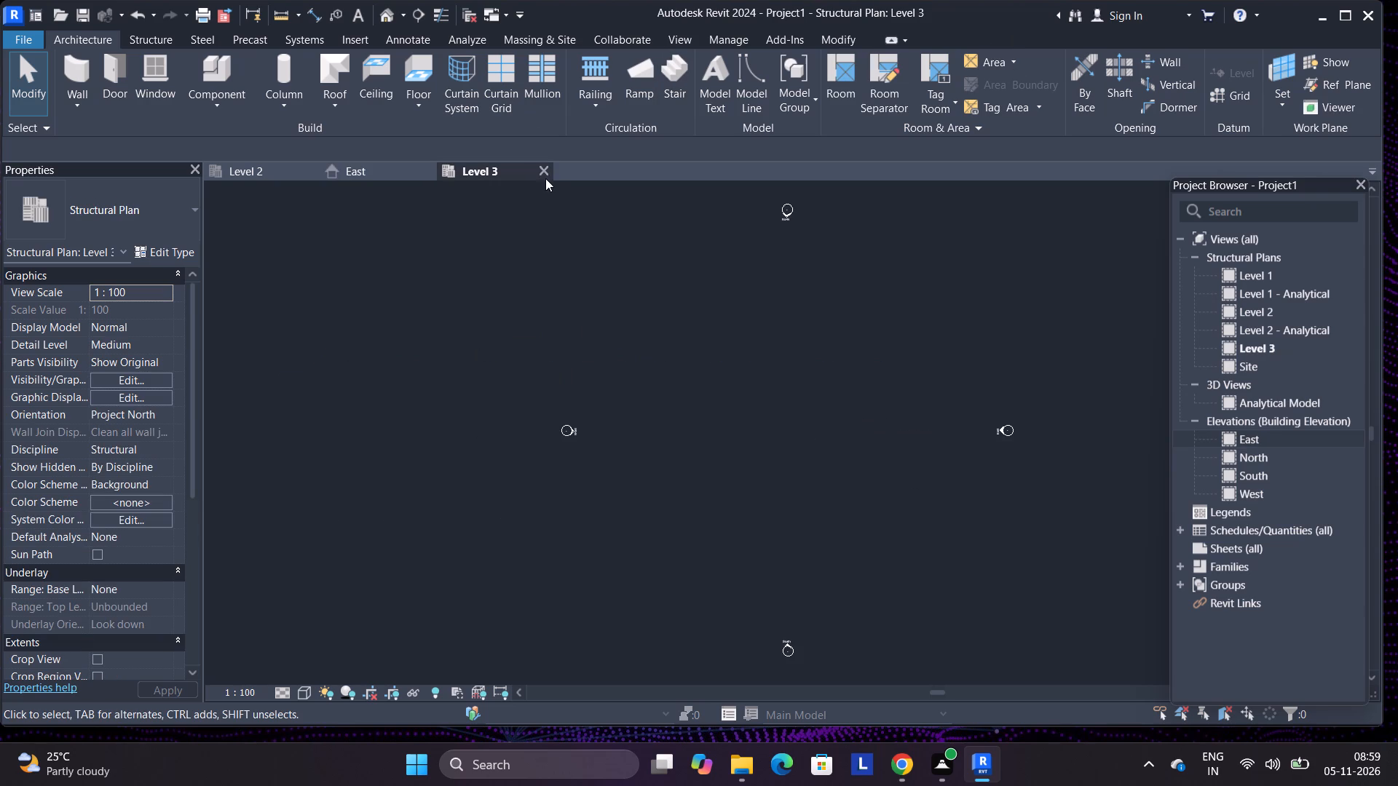
left_click(548, 178)
left_click(545, 172)
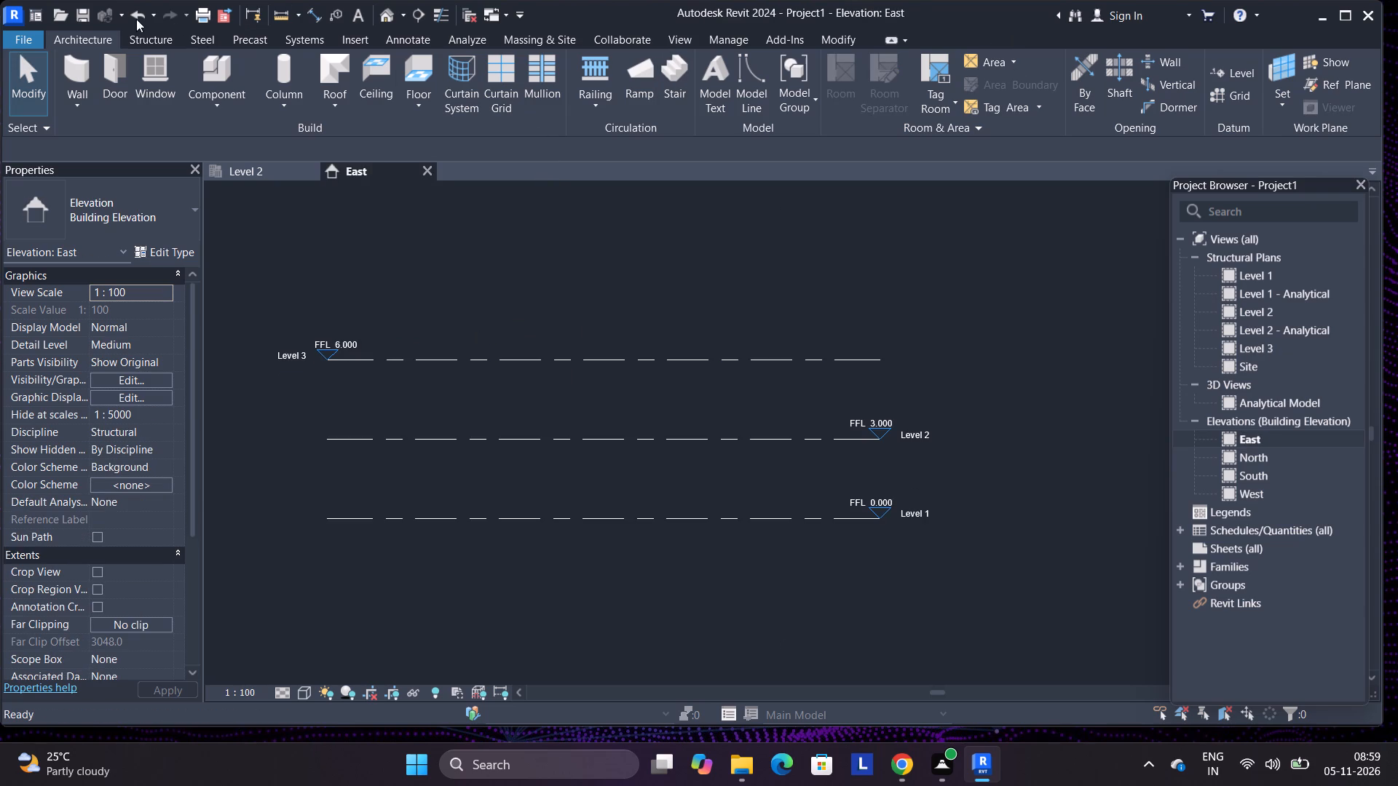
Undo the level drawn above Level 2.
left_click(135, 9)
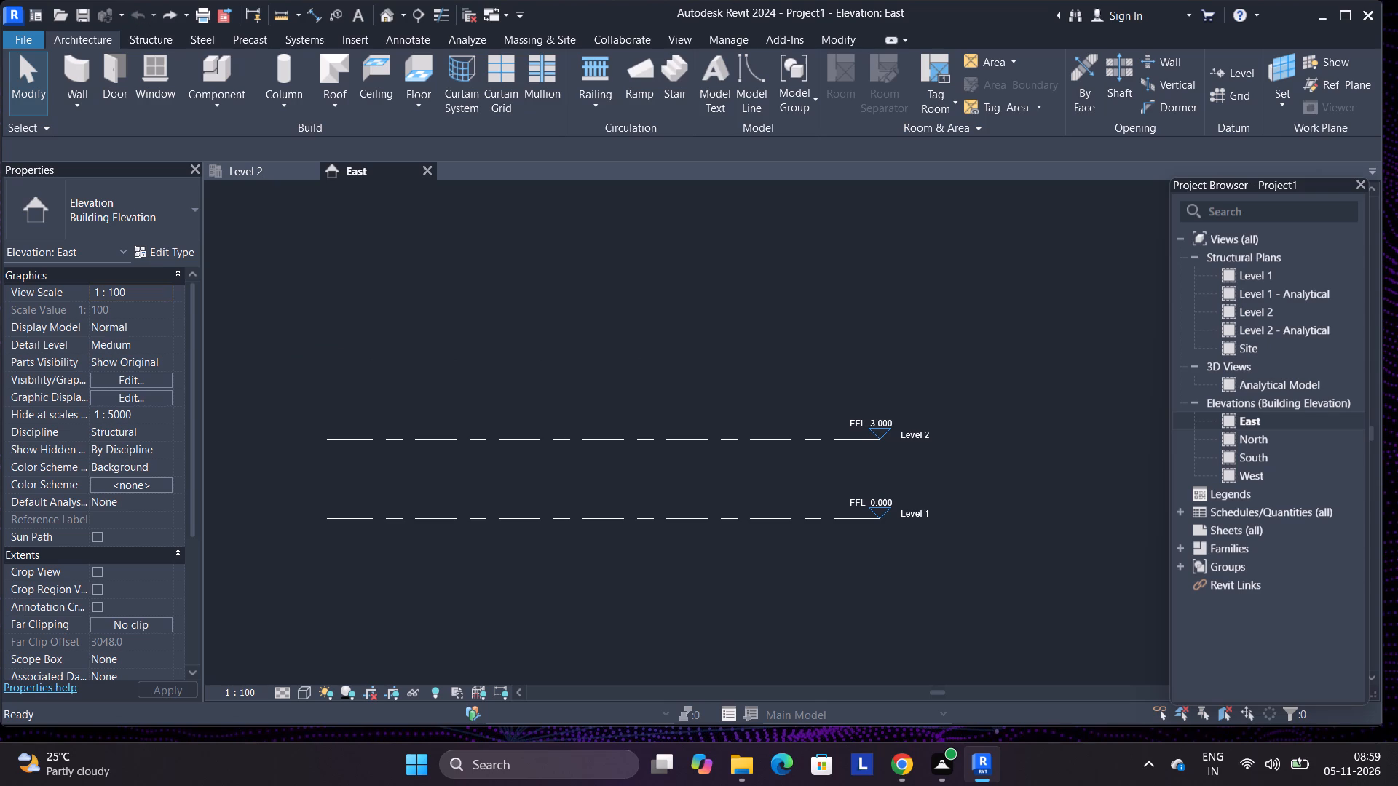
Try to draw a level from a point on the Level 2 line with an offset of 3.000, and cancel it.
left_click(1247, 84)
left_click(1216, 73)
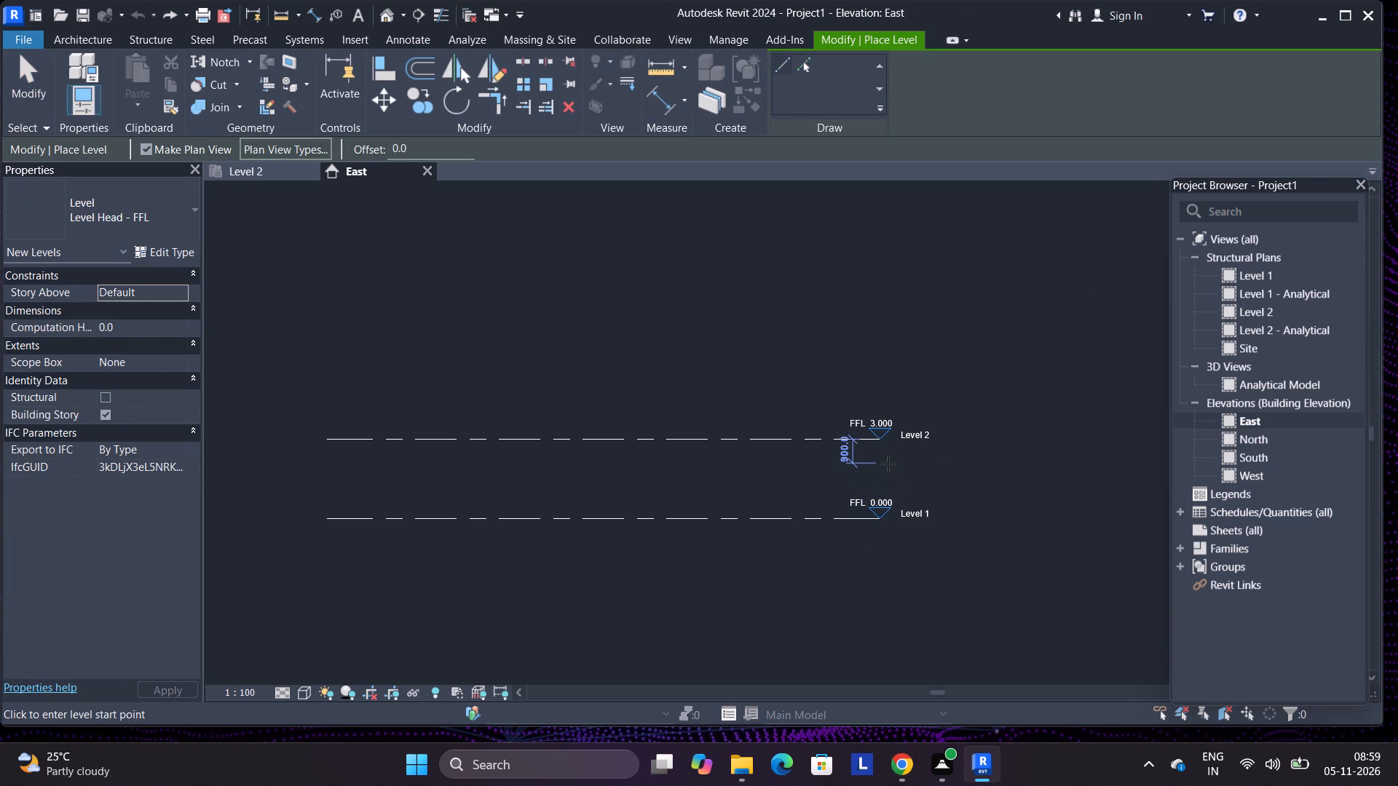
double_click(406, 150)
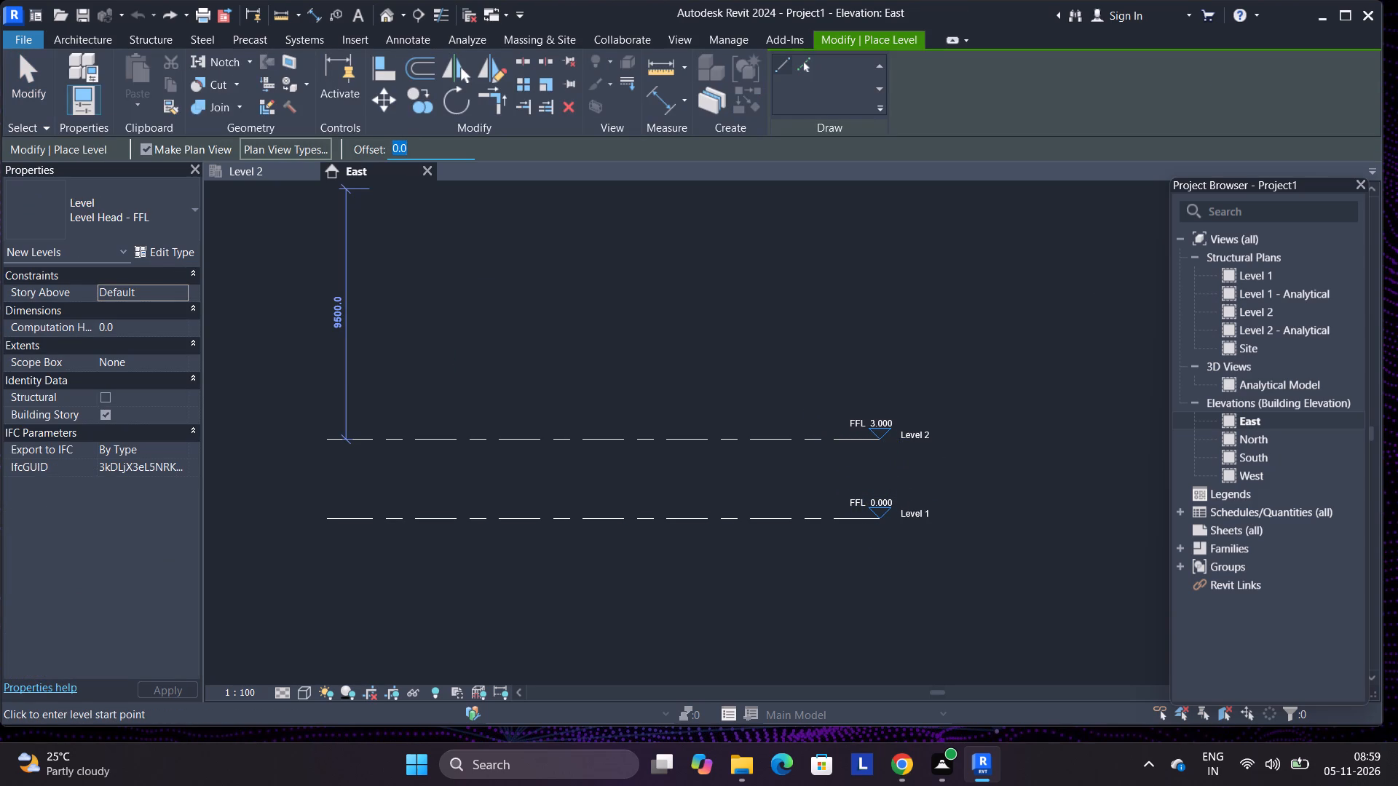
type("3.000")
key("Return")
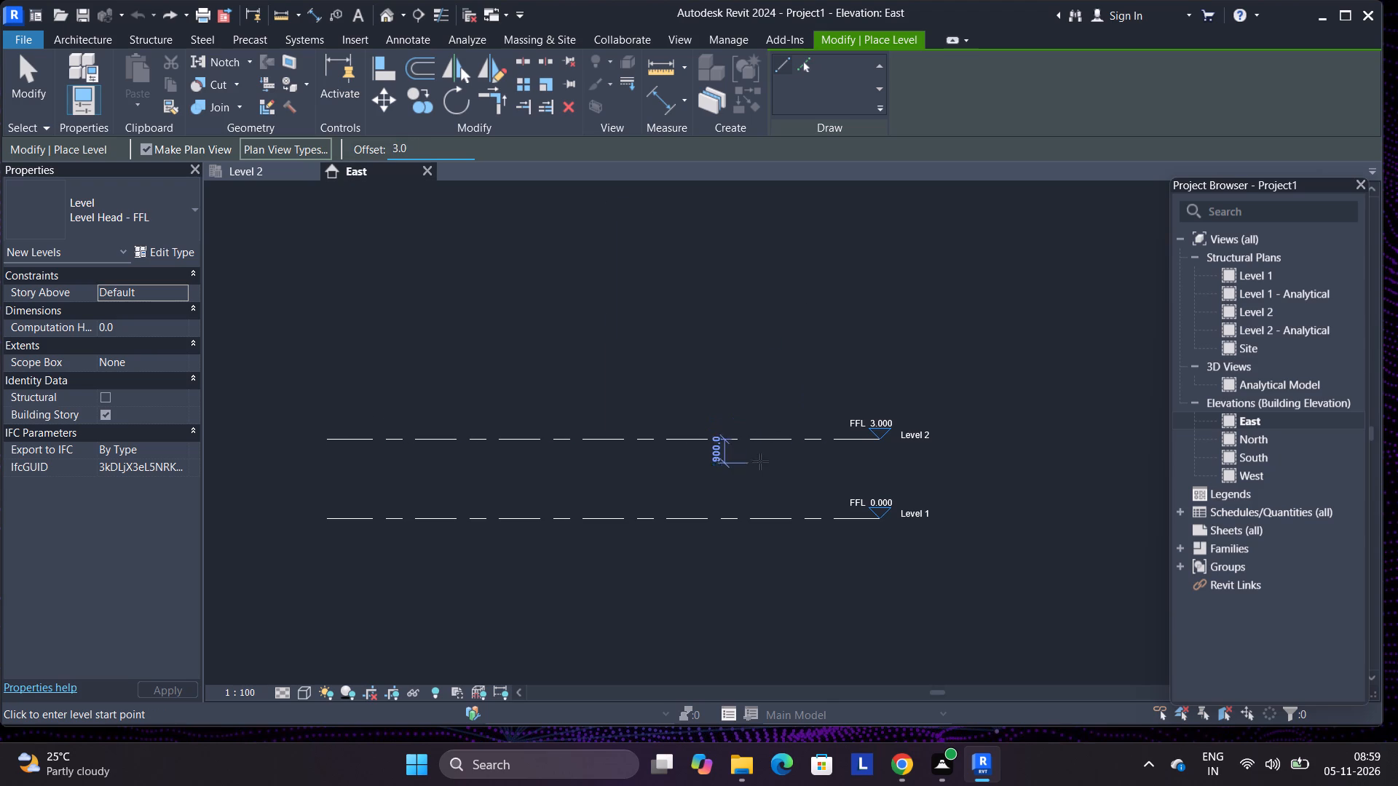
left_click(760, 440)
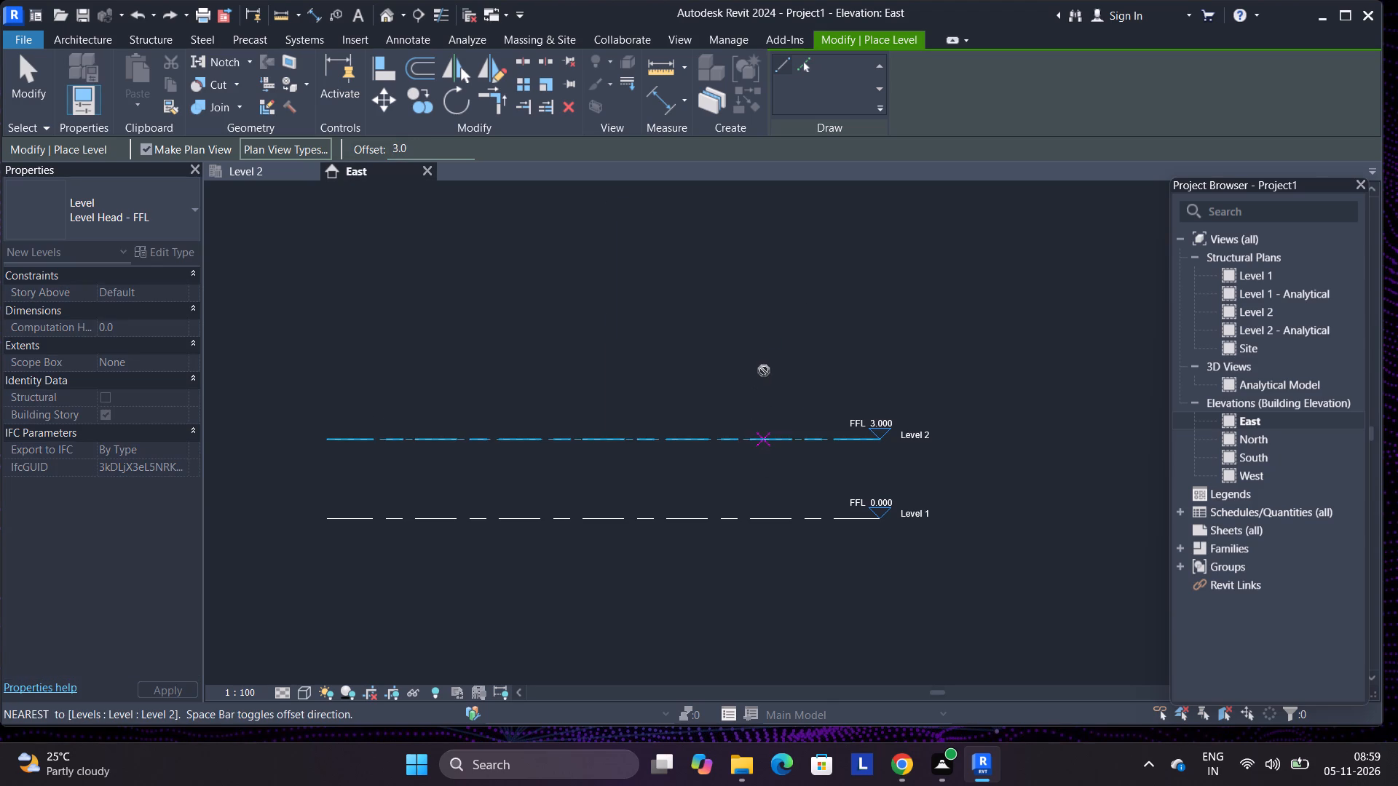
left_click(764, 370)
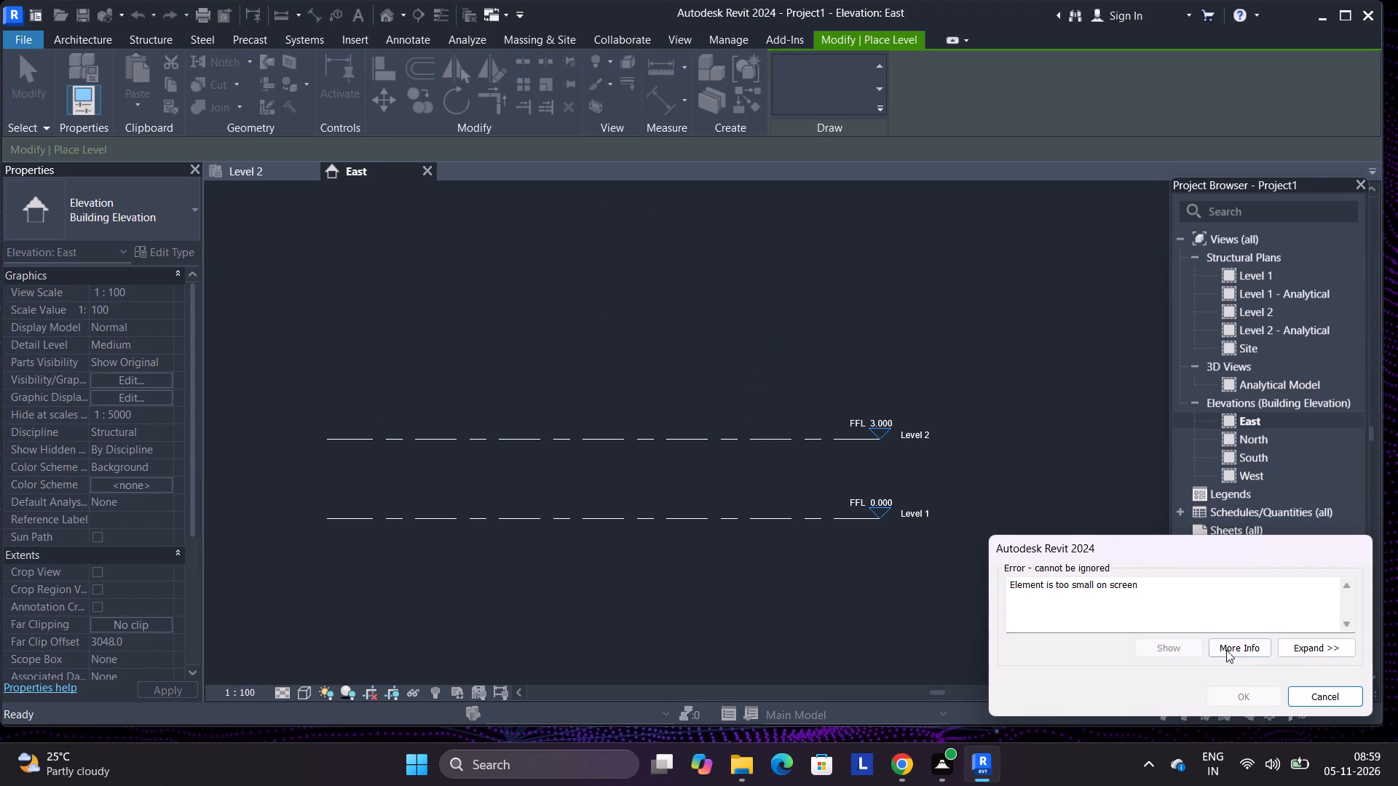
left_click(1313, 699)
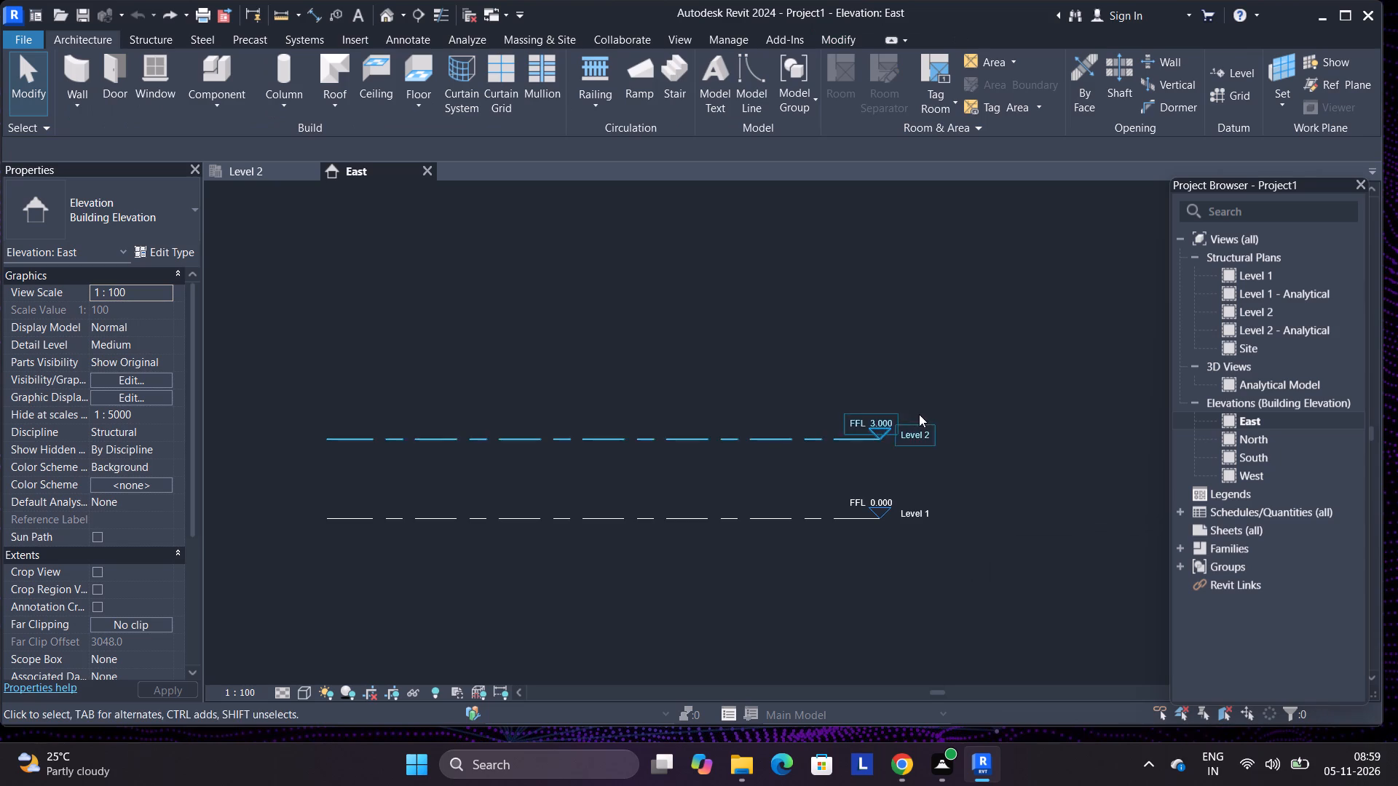
Place a new level from the Level 2 line using the Level command with Pick Lines and an offset of 3.
scroll(877, 480, "down", 3)
scroll(870, 442, "up", 7)
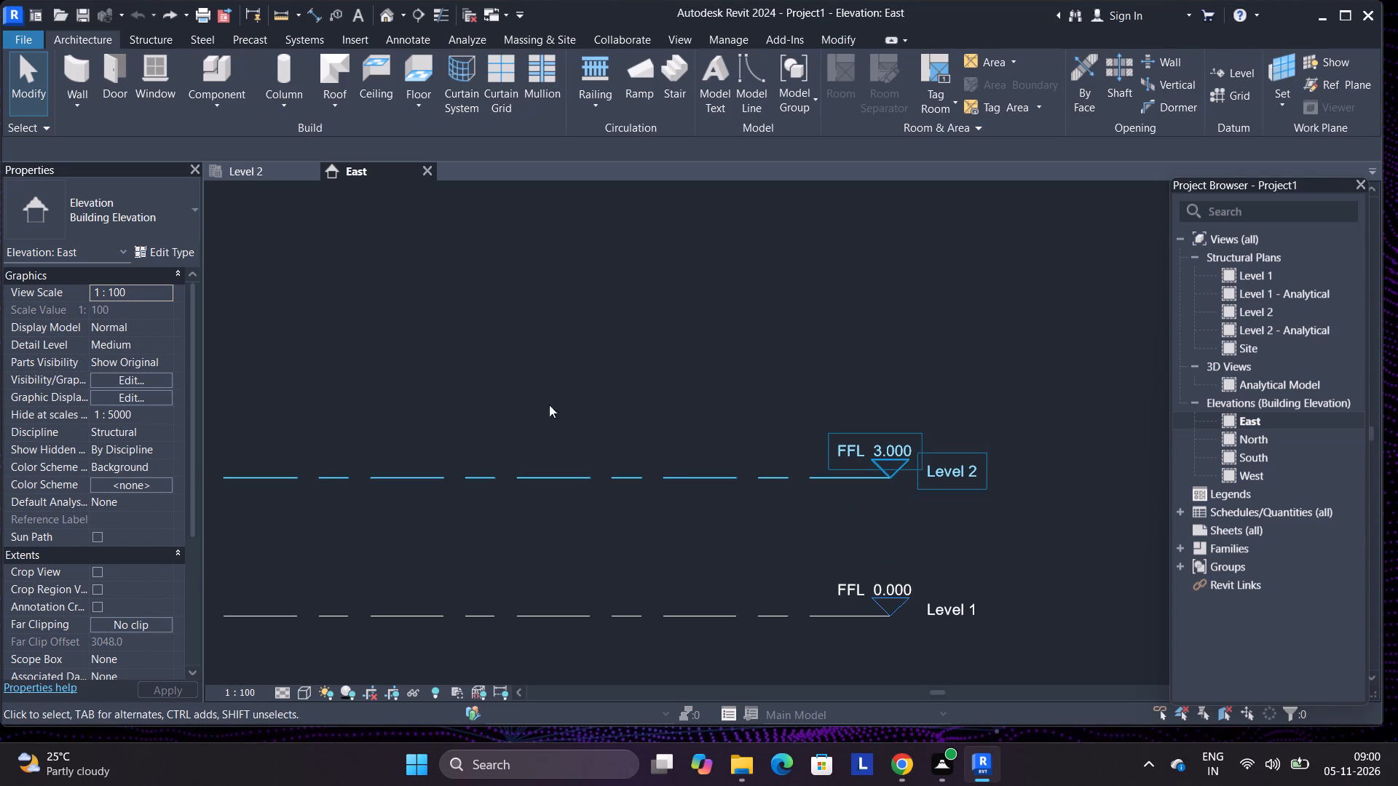
scroll(550, 228, "down", 4)
middle_click_drag(647, 370, 680, 430)
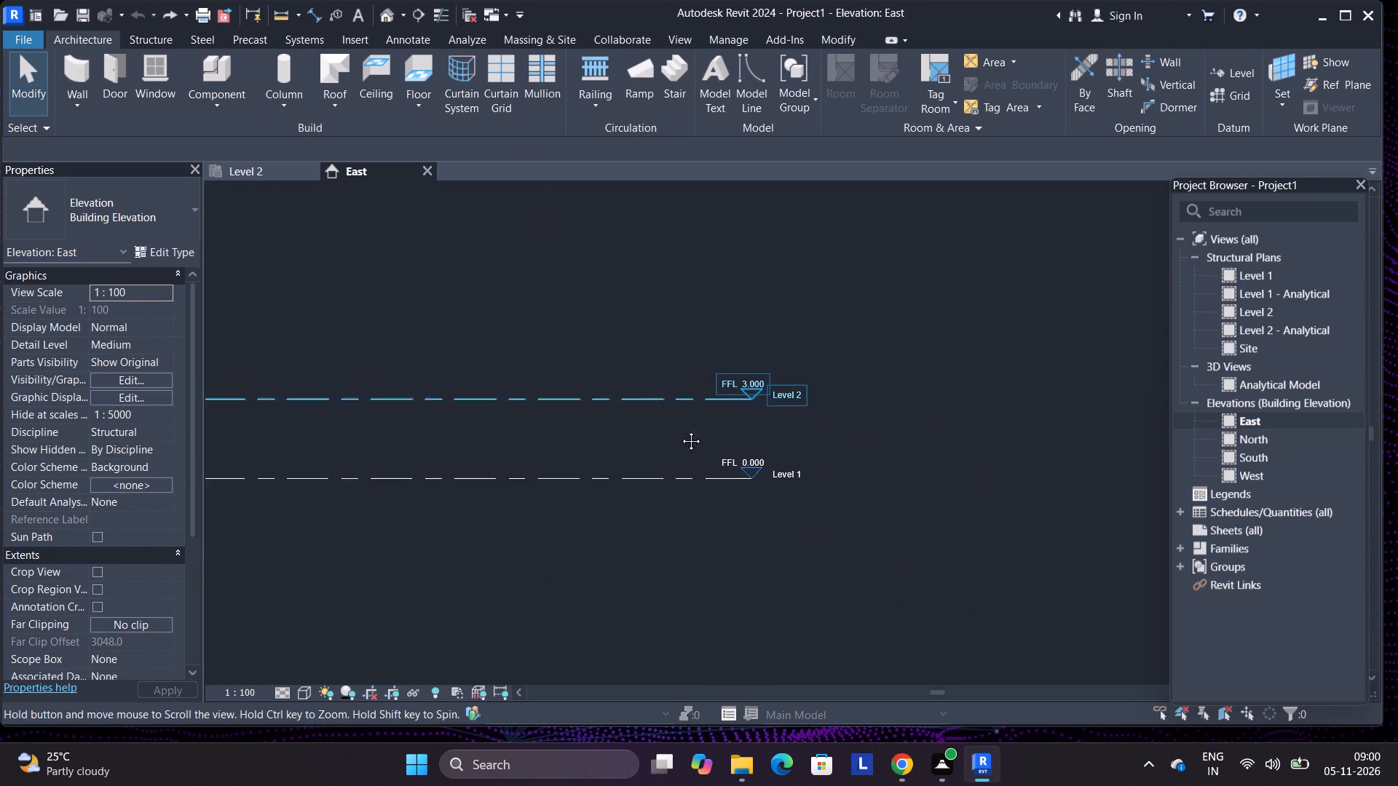
middle_click_drag(680, 430, 783, 439)
left_click(1247, 65)
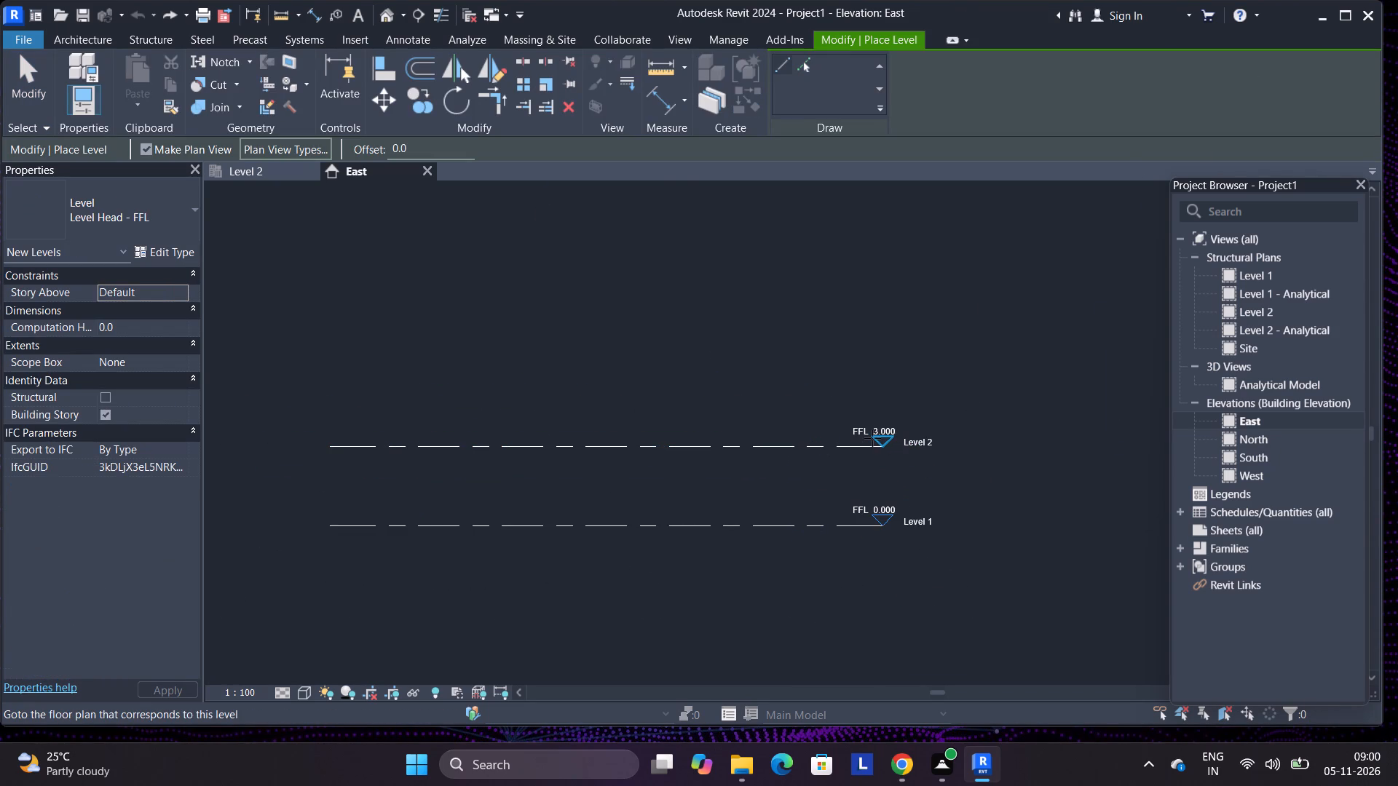
left_click(804, 72)
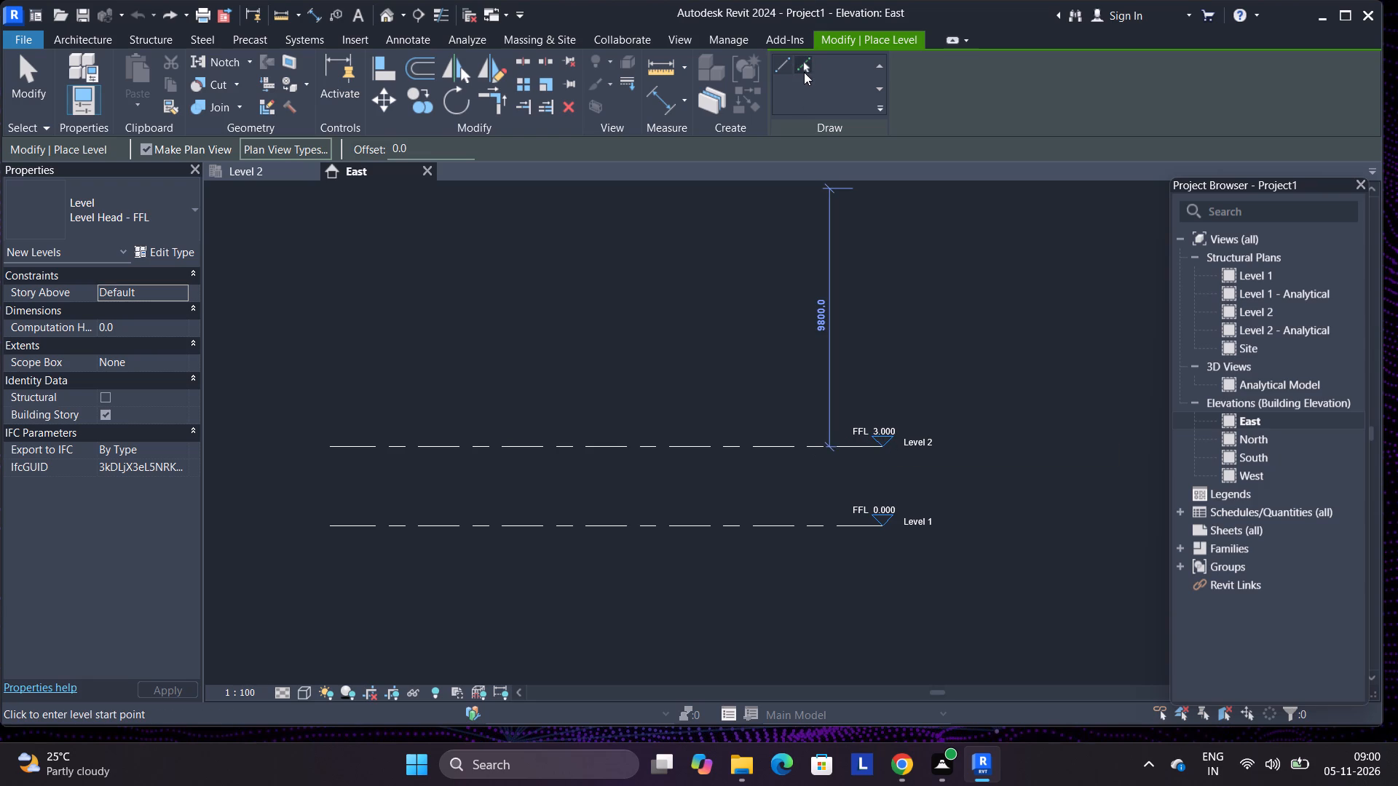
left_click(874, 449)
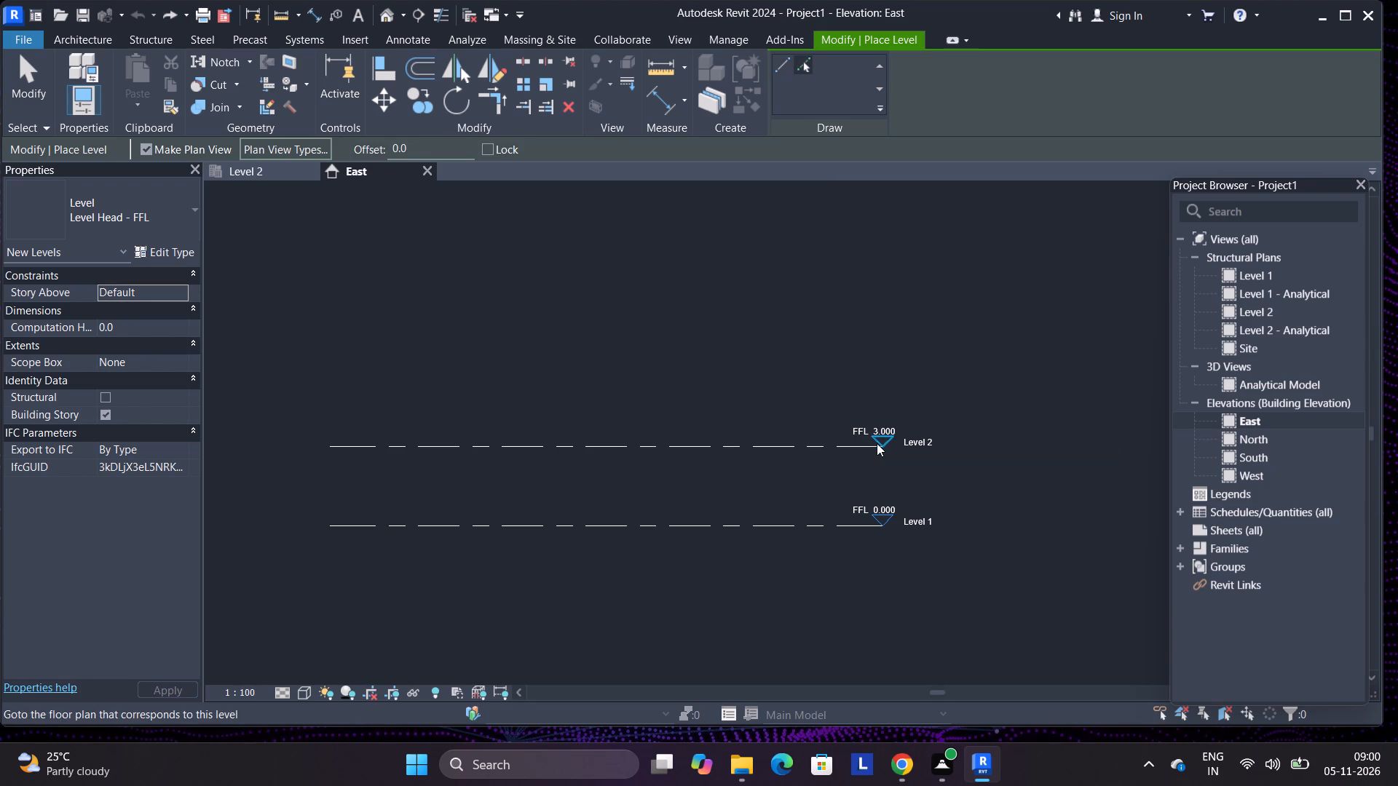
left_click(877, 443)
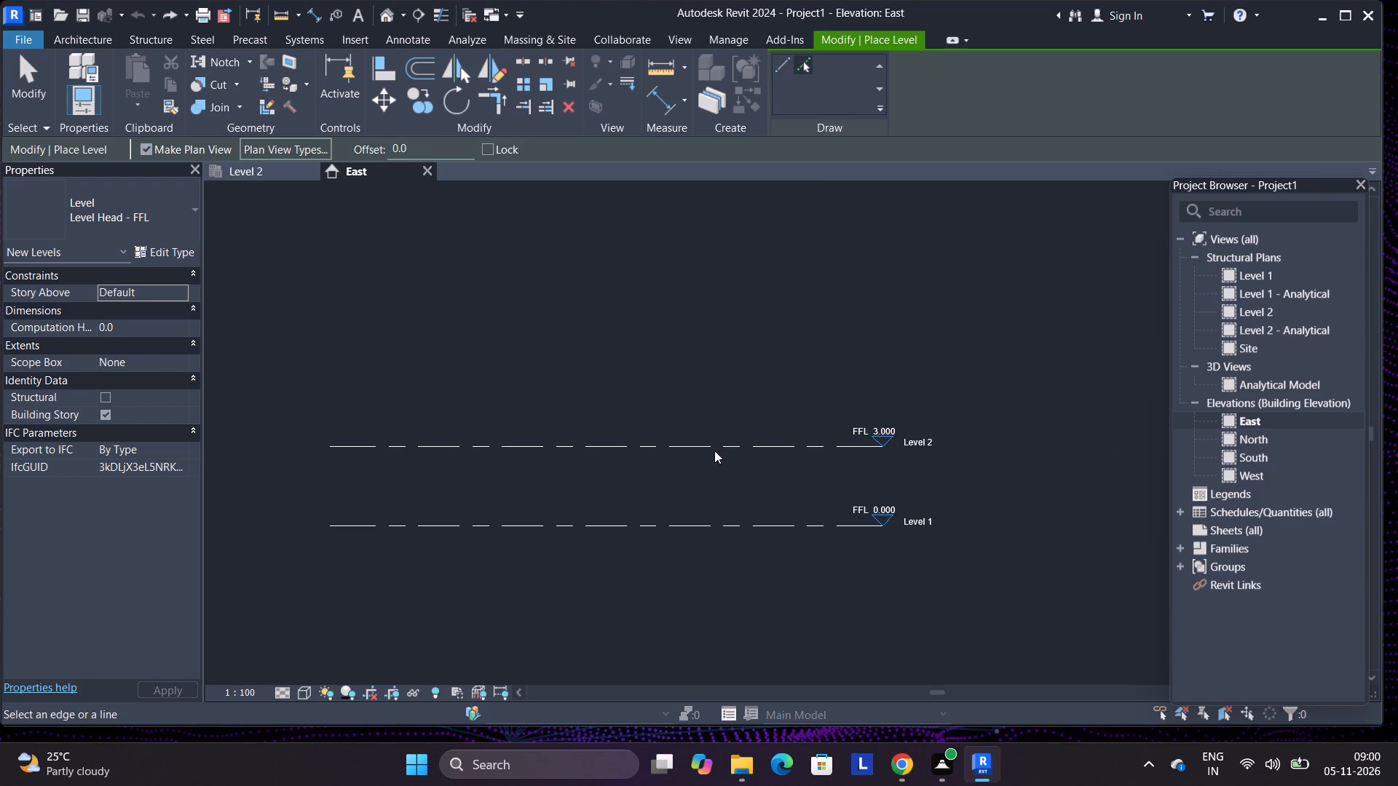
left_click(696, 446)
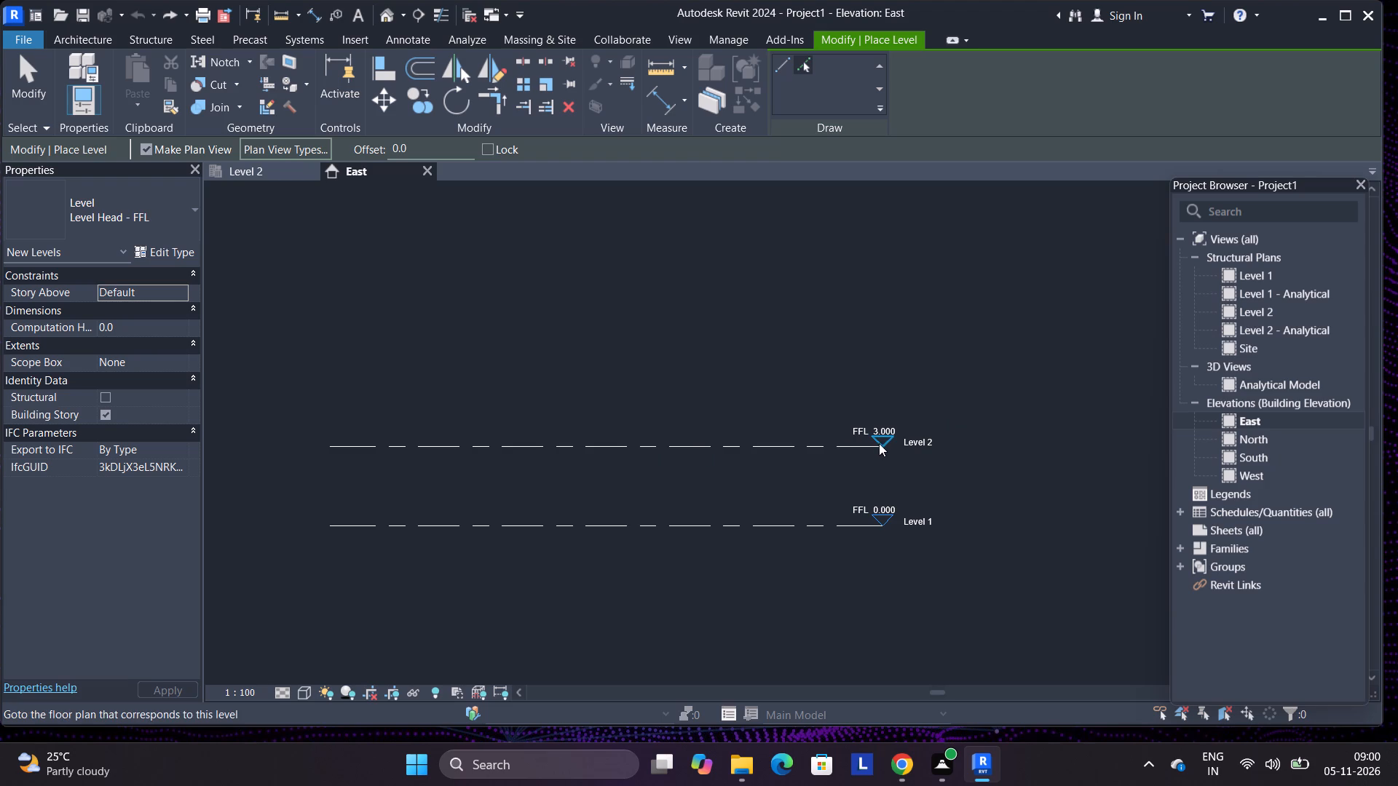
left_click(799, 447)
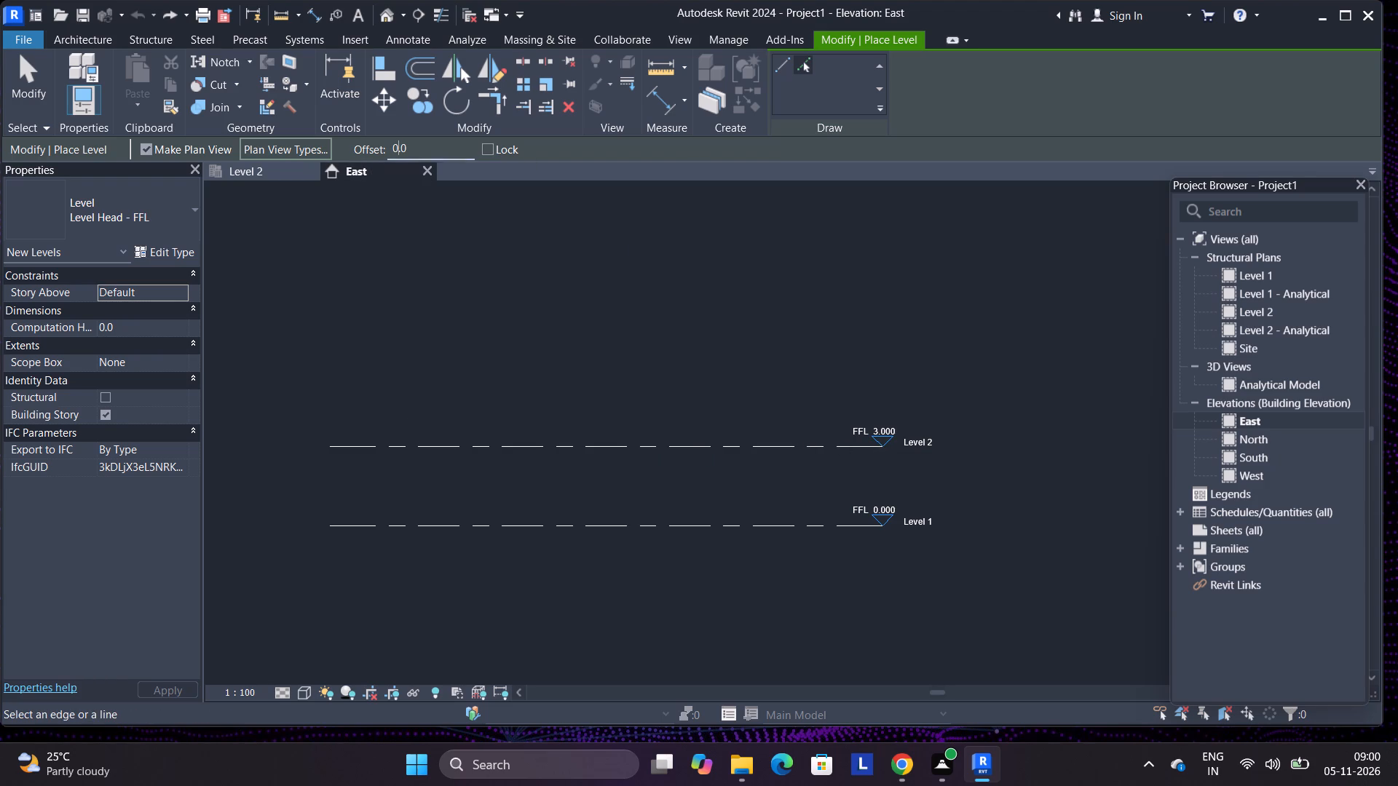
left_click(395, 152)
key("BackSpace")
key("3")
key("Return")
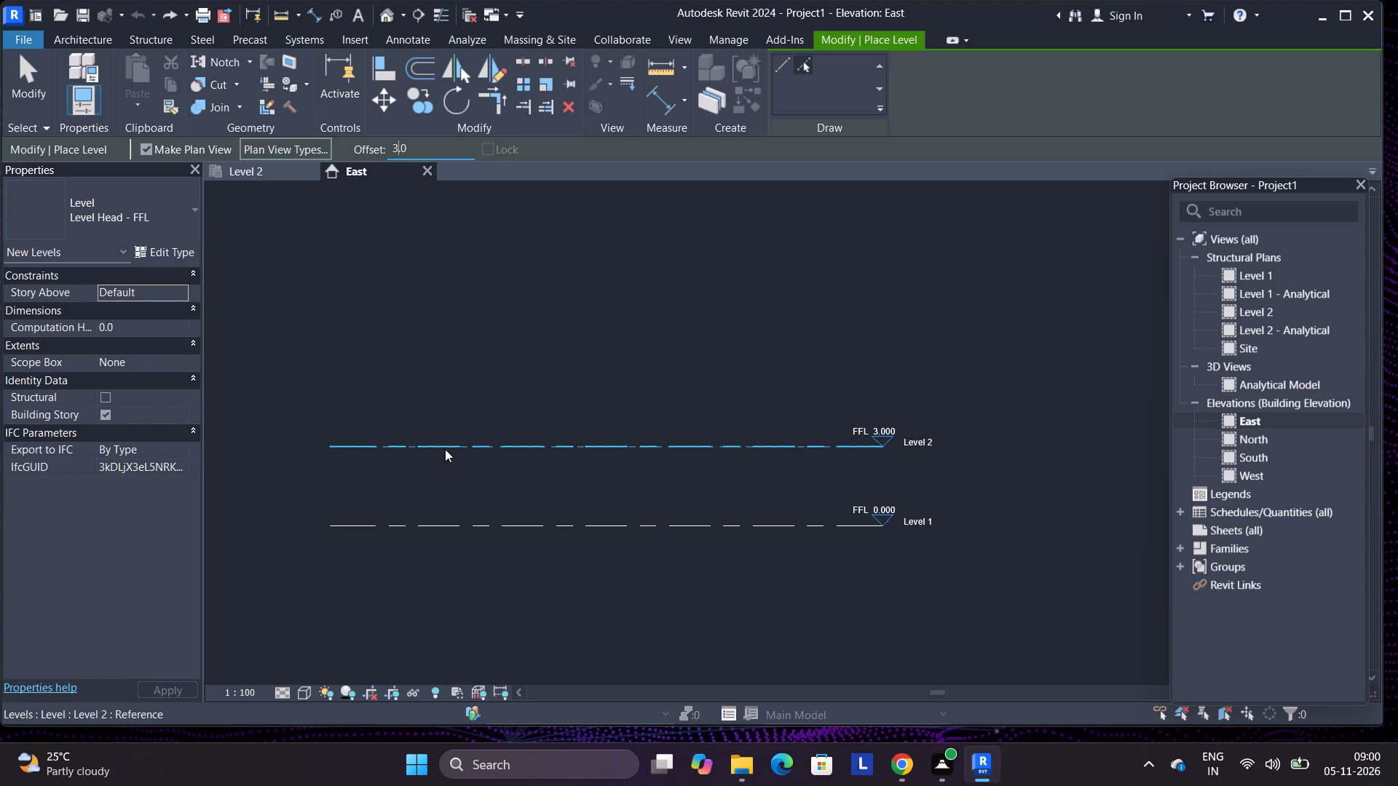
left_click_drag(445, 449, 446, 421)
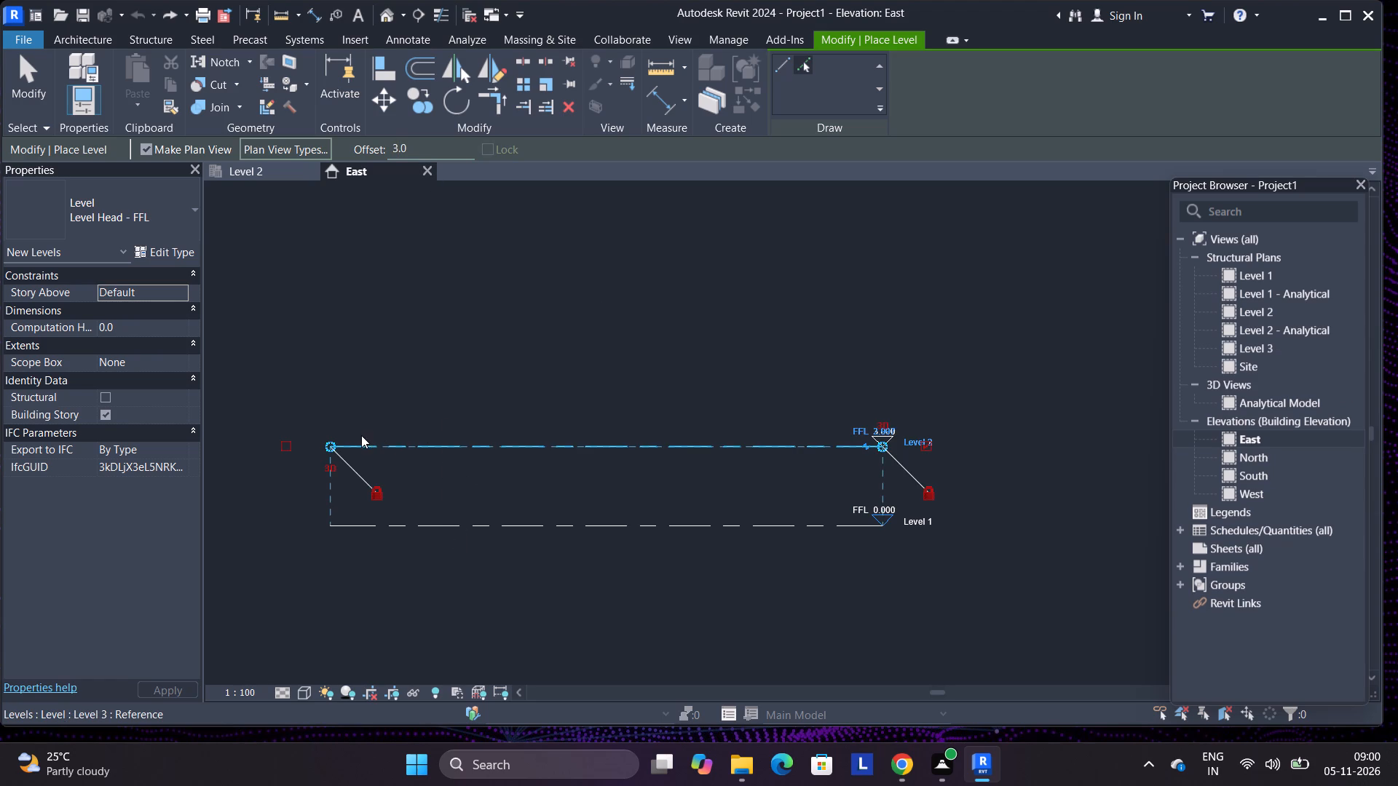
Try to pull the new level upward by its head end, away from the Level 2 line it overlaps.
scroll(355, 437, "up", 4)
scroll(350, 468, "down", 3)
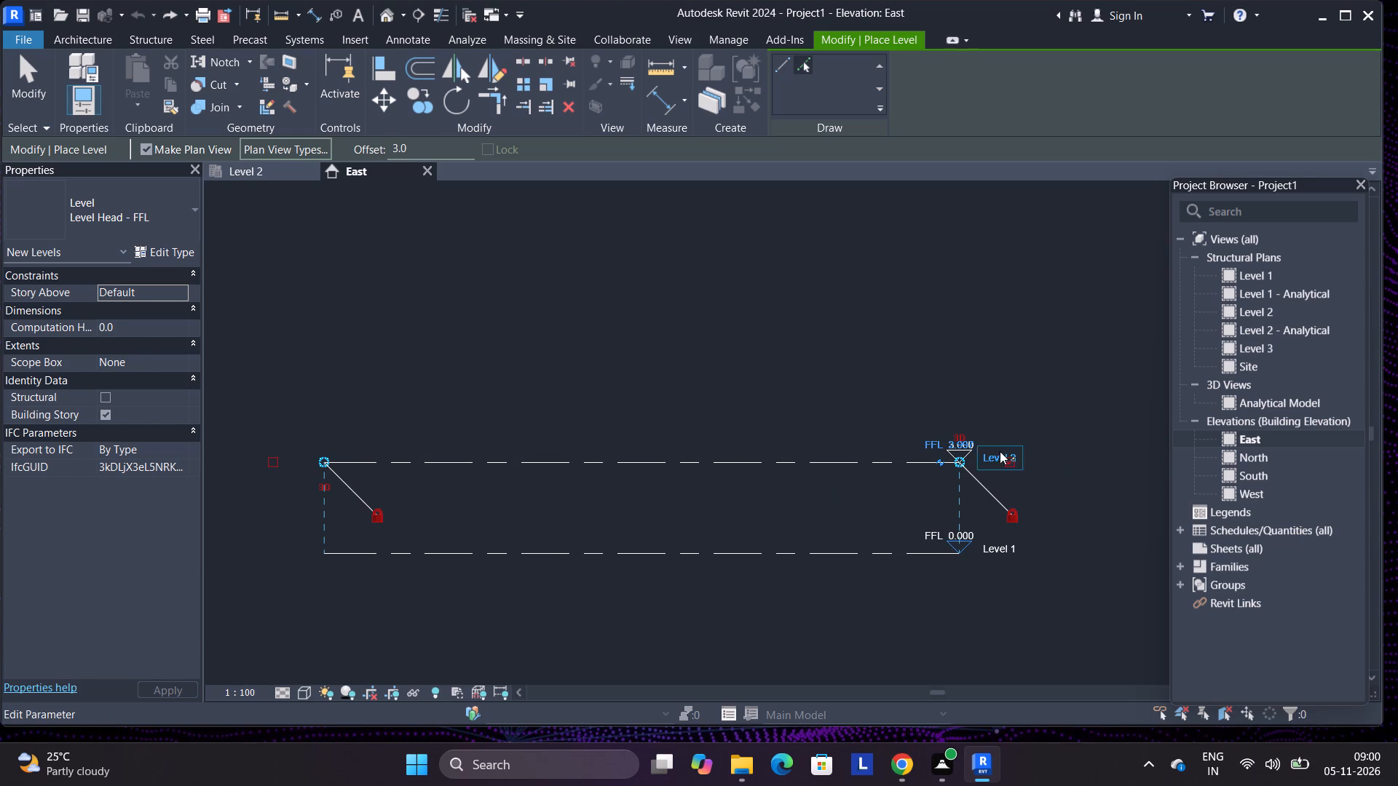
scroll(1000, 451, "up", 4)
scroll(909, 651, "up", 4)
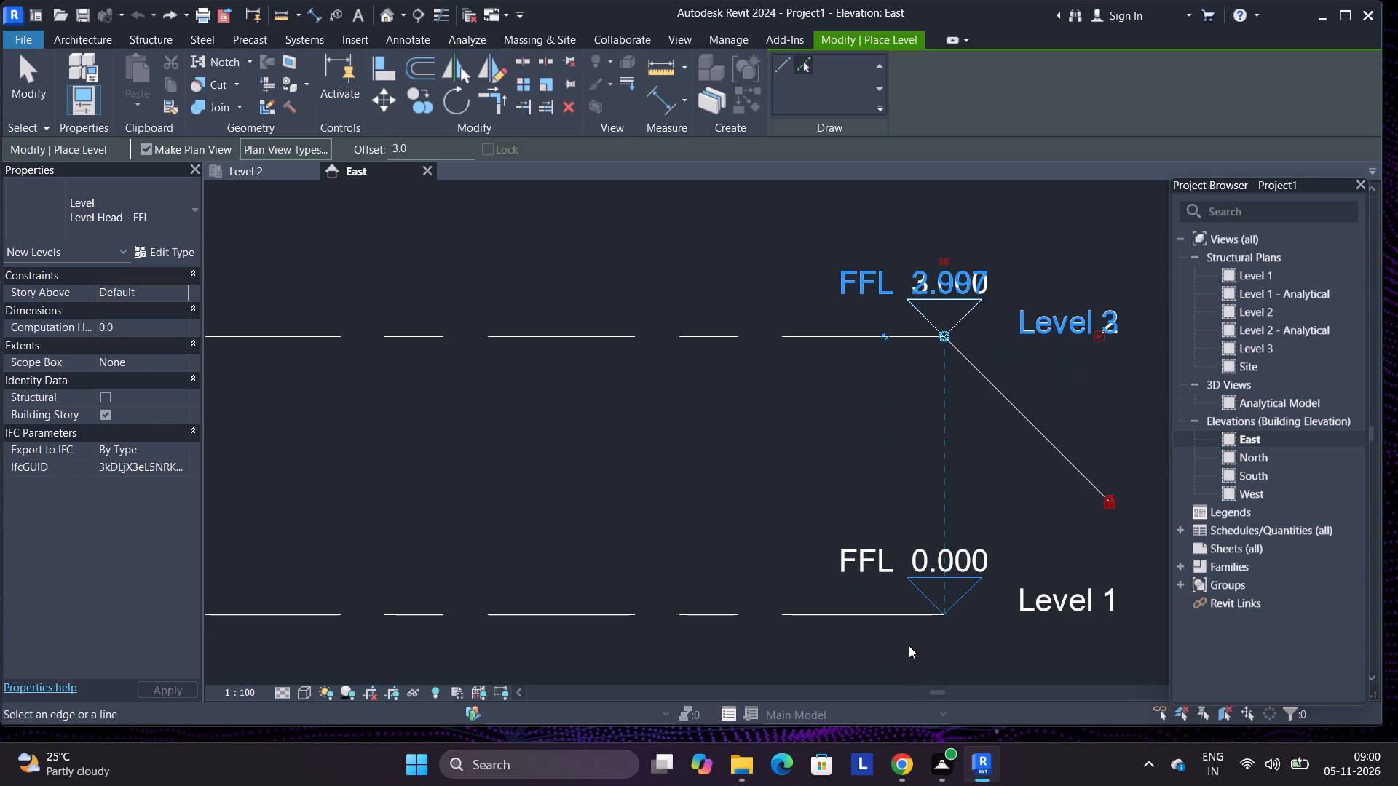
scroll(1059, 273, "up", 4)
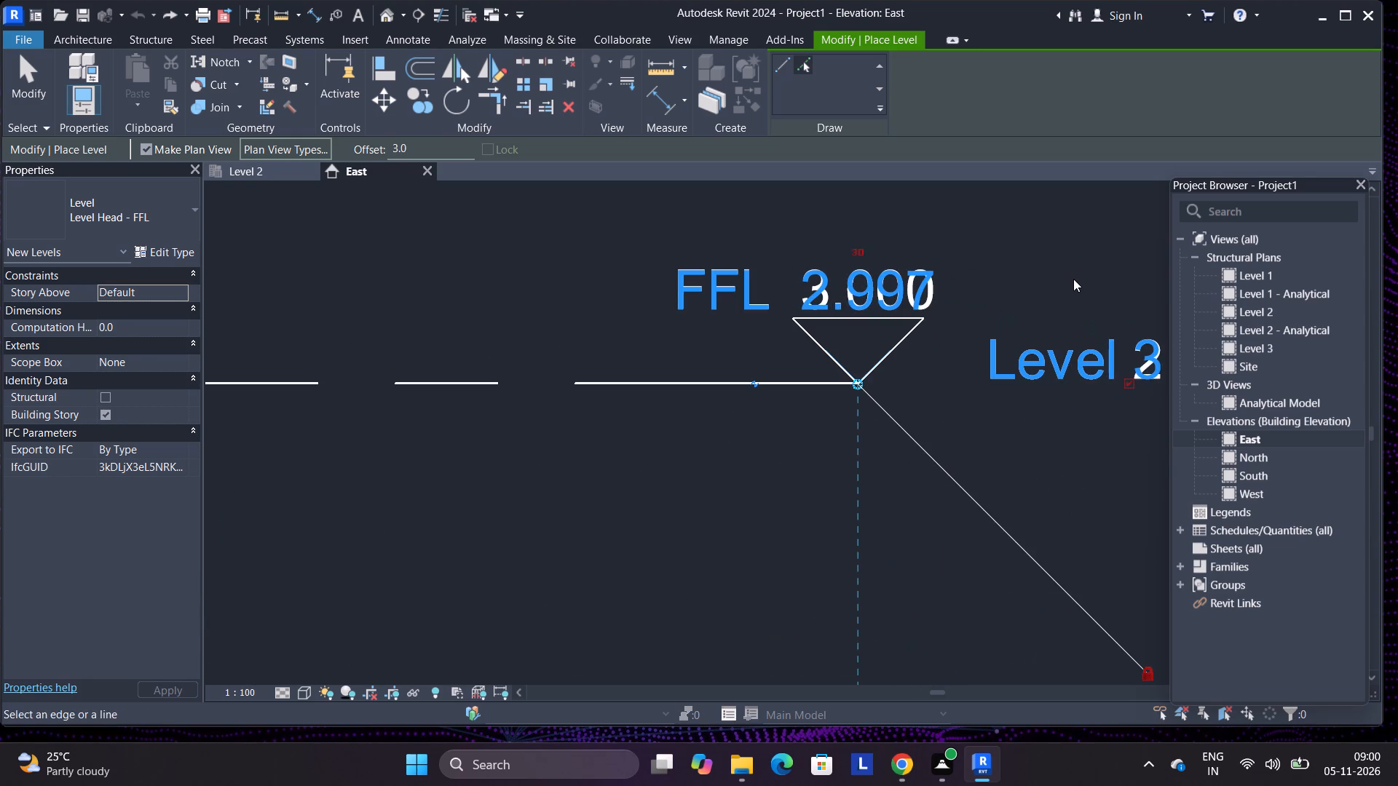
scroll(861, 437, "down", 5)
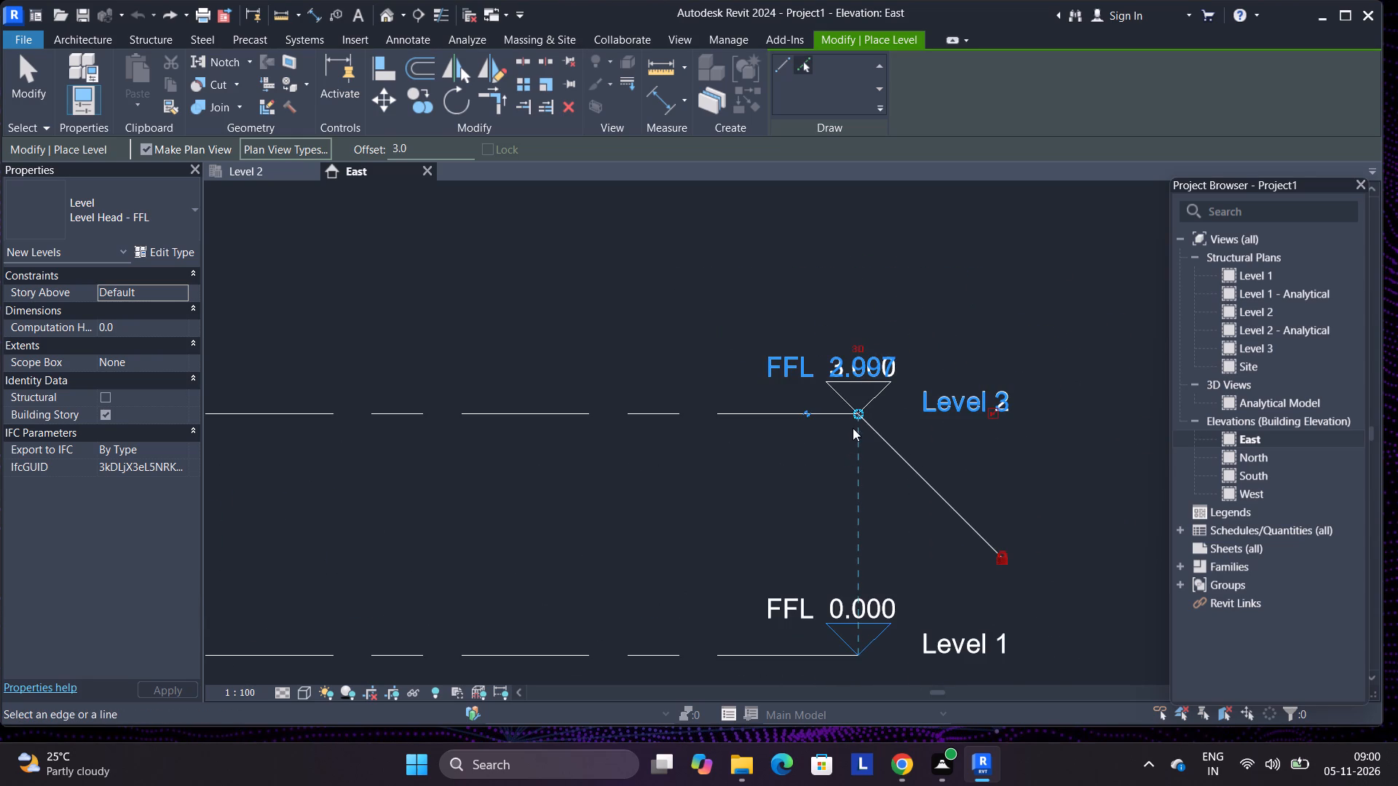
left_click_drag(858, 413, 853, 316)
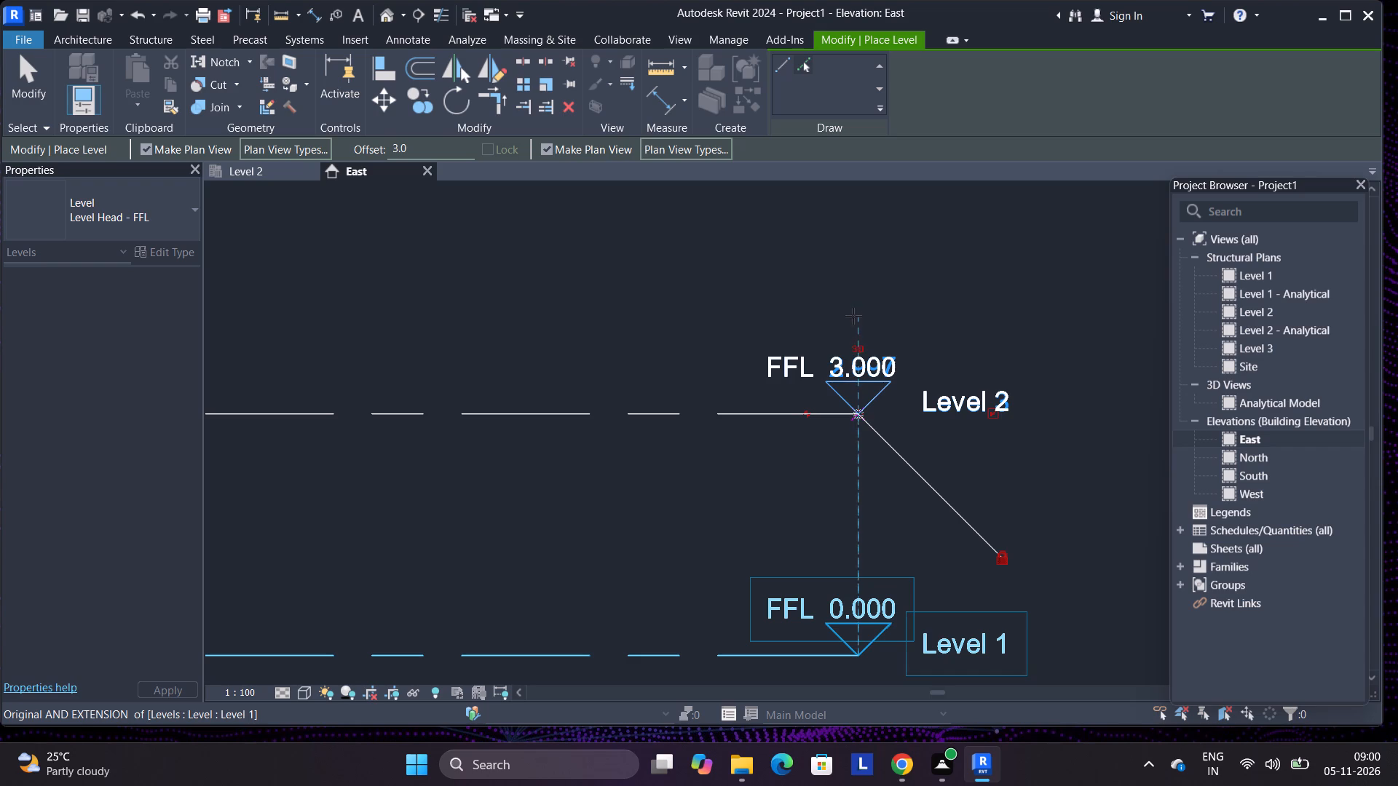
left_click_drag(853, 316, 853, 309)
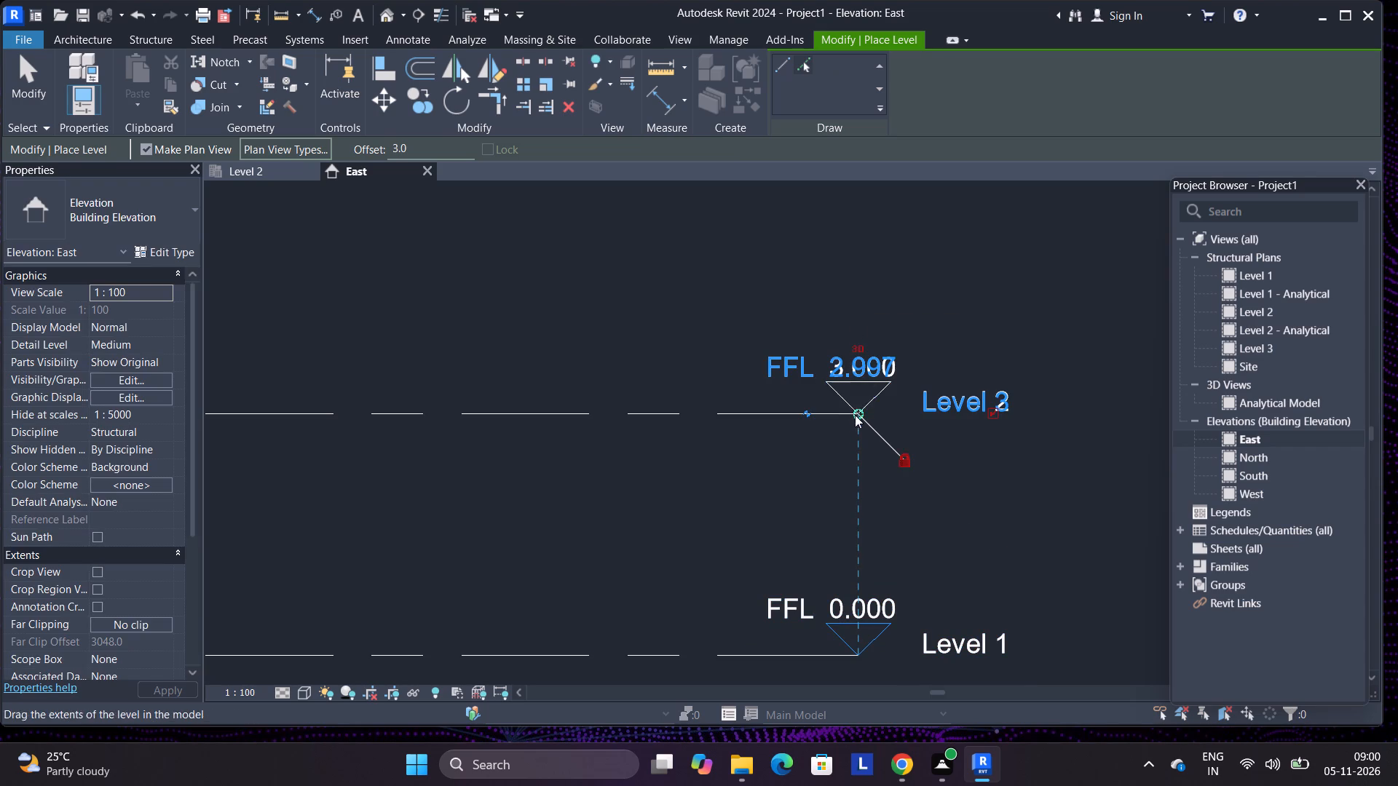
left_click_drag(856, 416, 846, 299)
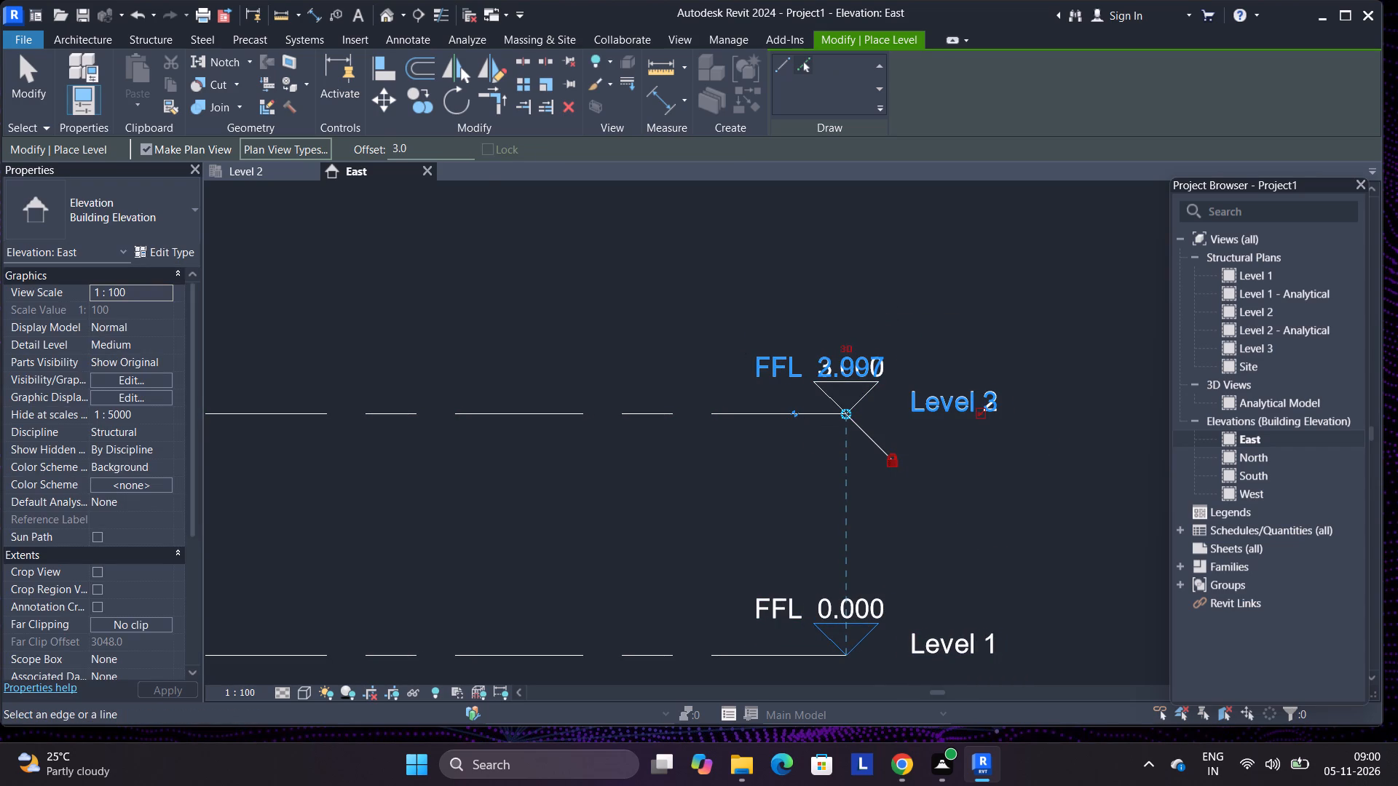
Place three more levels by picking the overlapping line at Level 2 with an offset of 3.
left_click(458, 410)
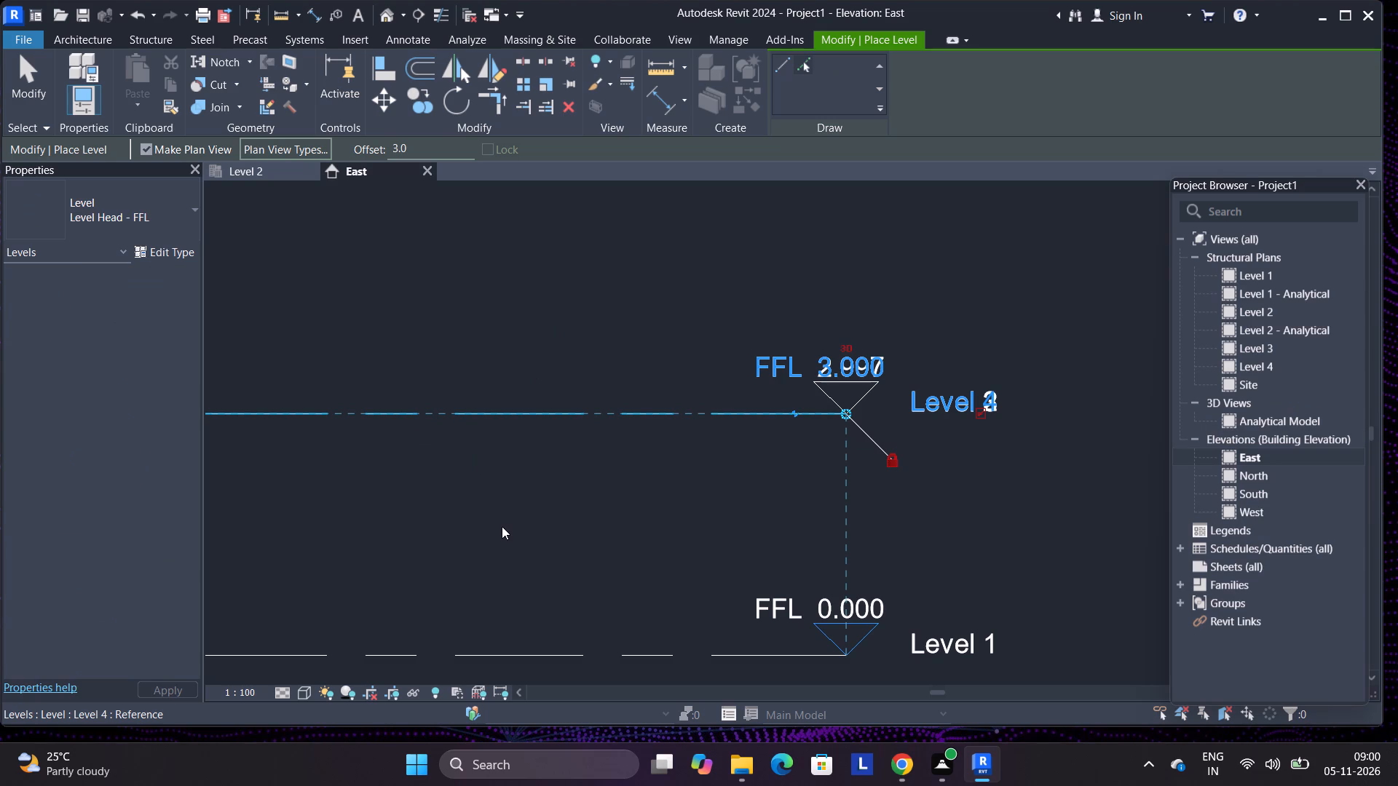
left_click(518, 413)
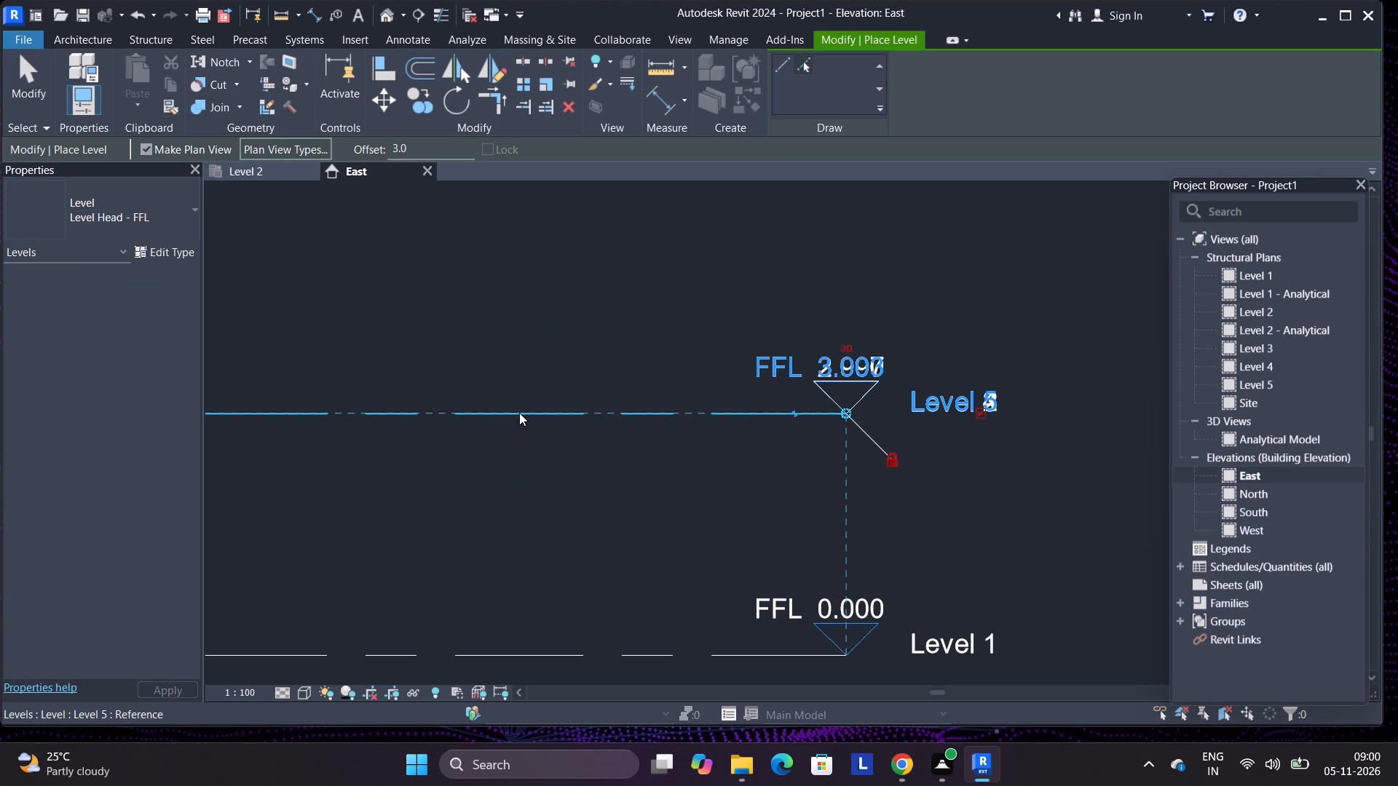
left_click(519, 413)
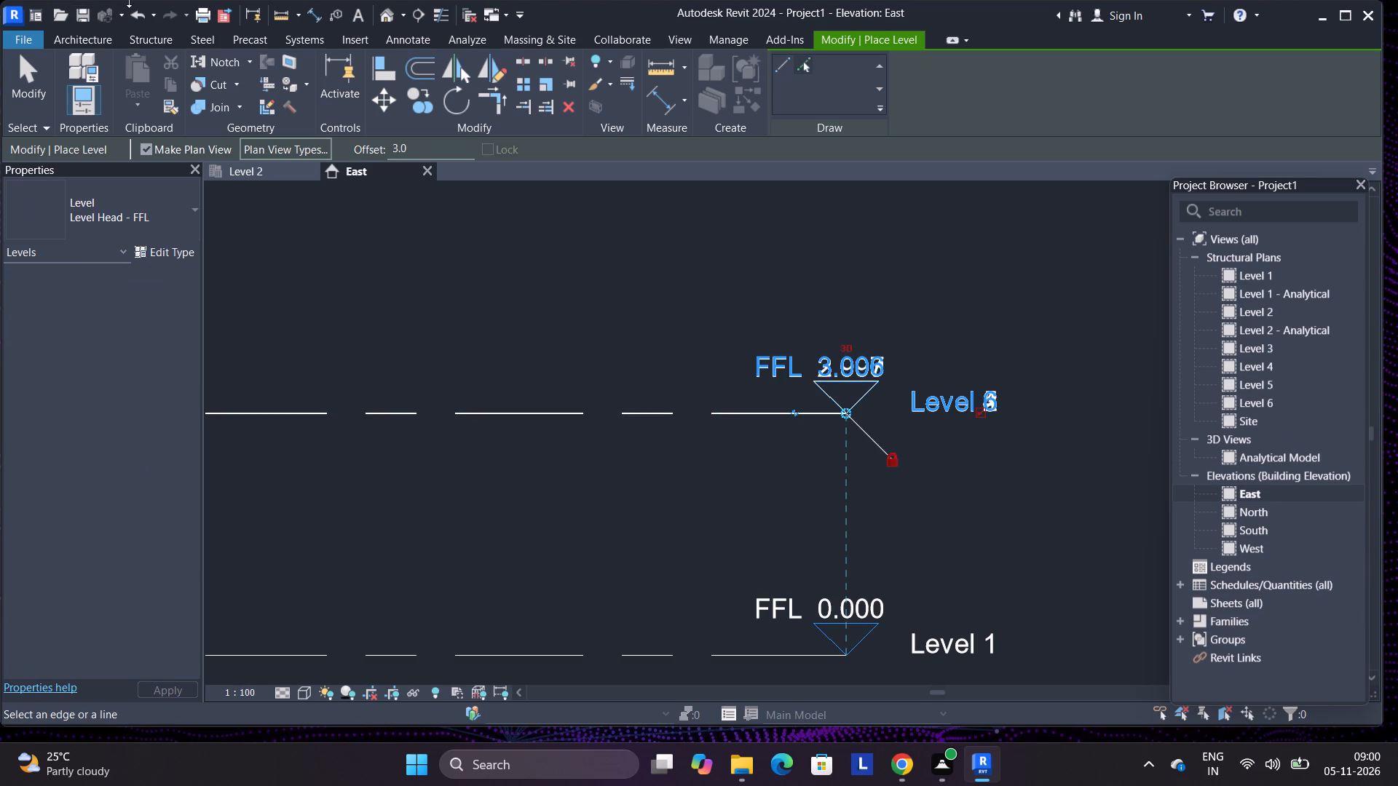
Undo the level edits and placements until only Level 1 and Level 2 remain, and leave the Level command.
triple_click(132, 23)
double_click(133, 24)
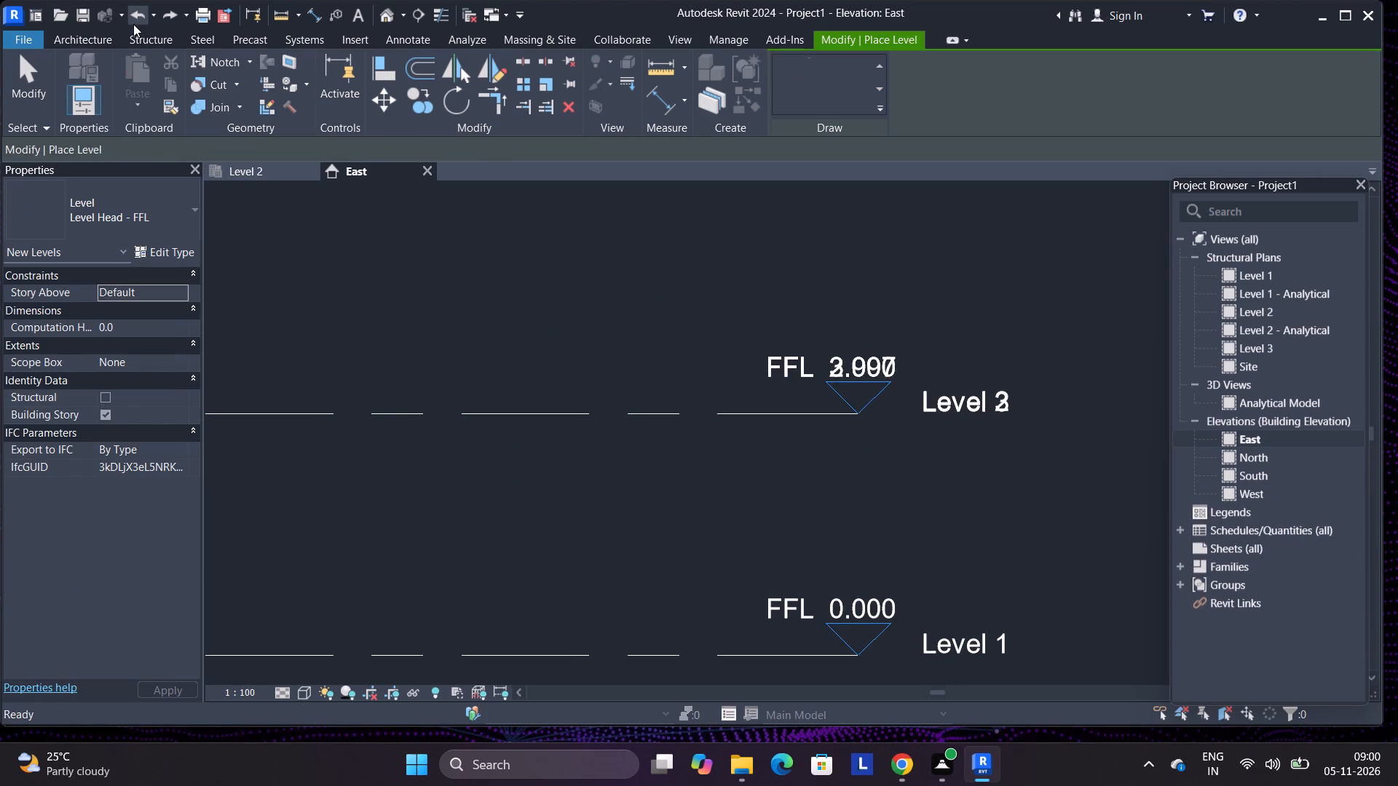
left_click(133, 24)
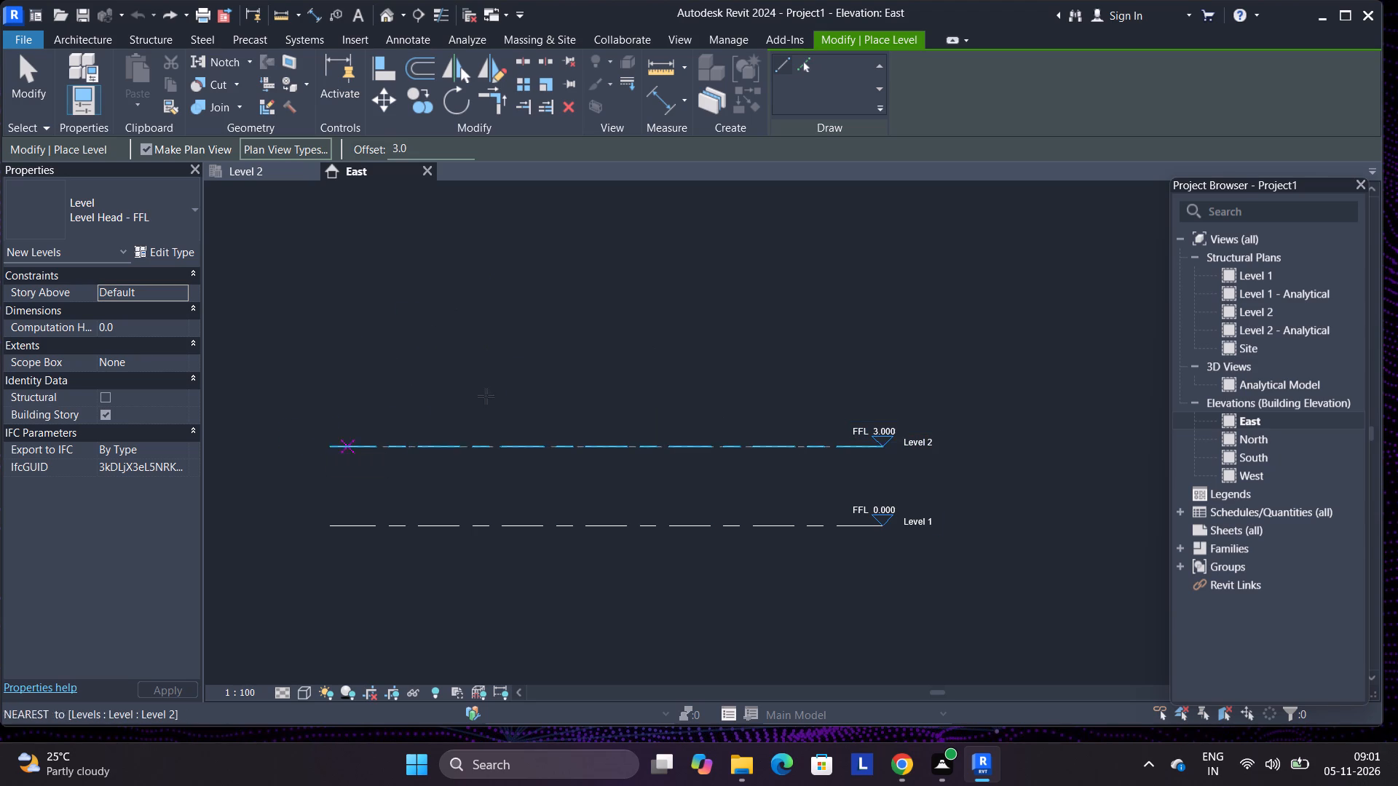
left_click(566, 106)
double_click(566, 106)
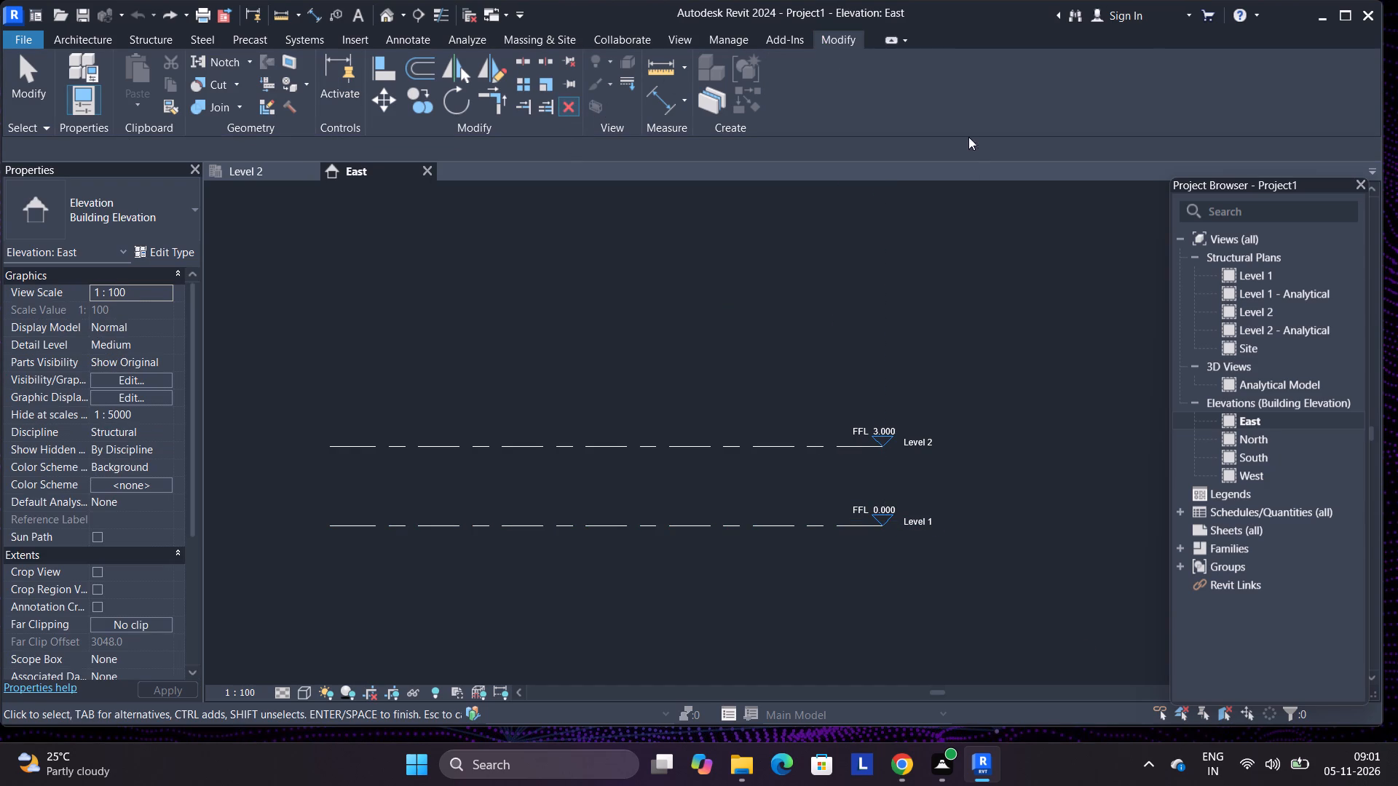
Close the inactive views so that only the East elevation stays open.
left_click(730, 32)
left_click(689, 39)
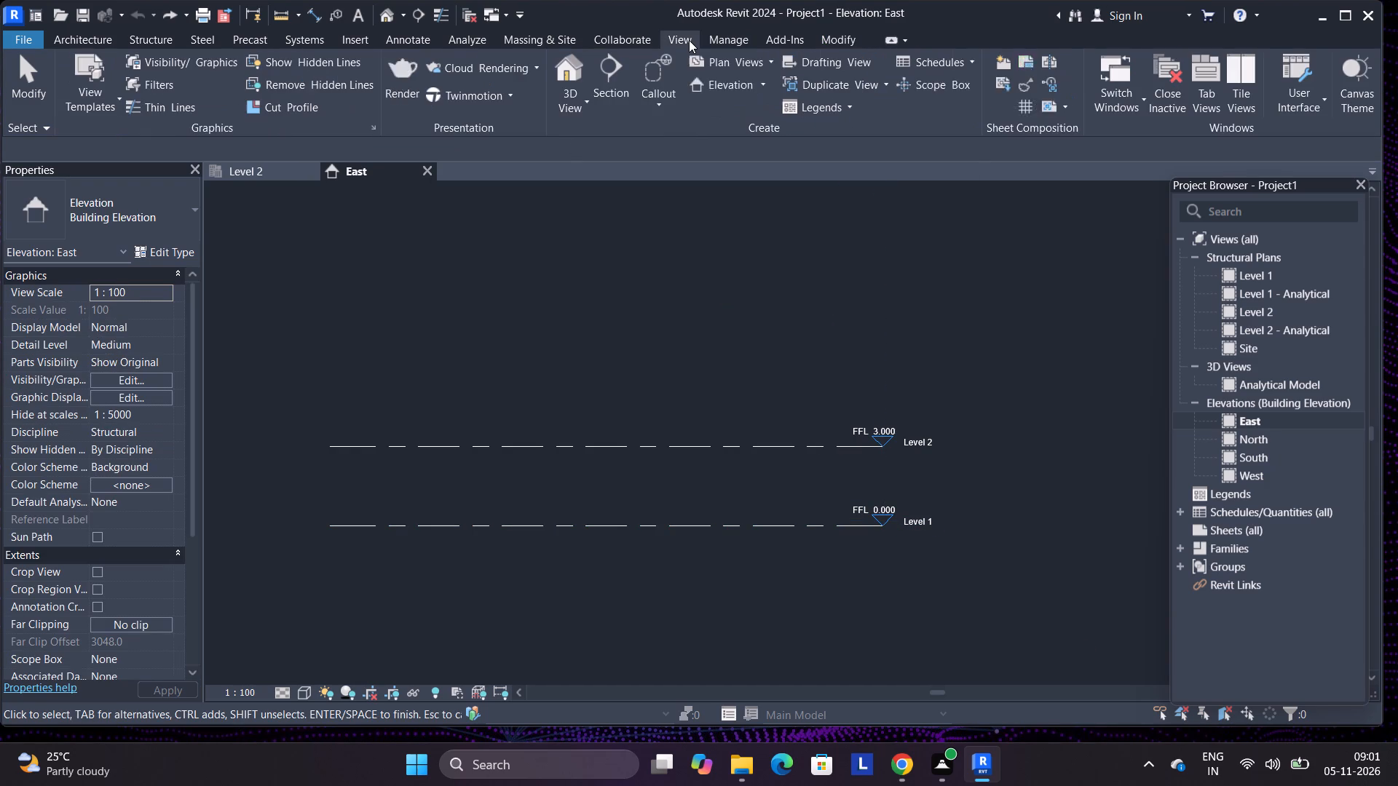
left_click(1172, 98)
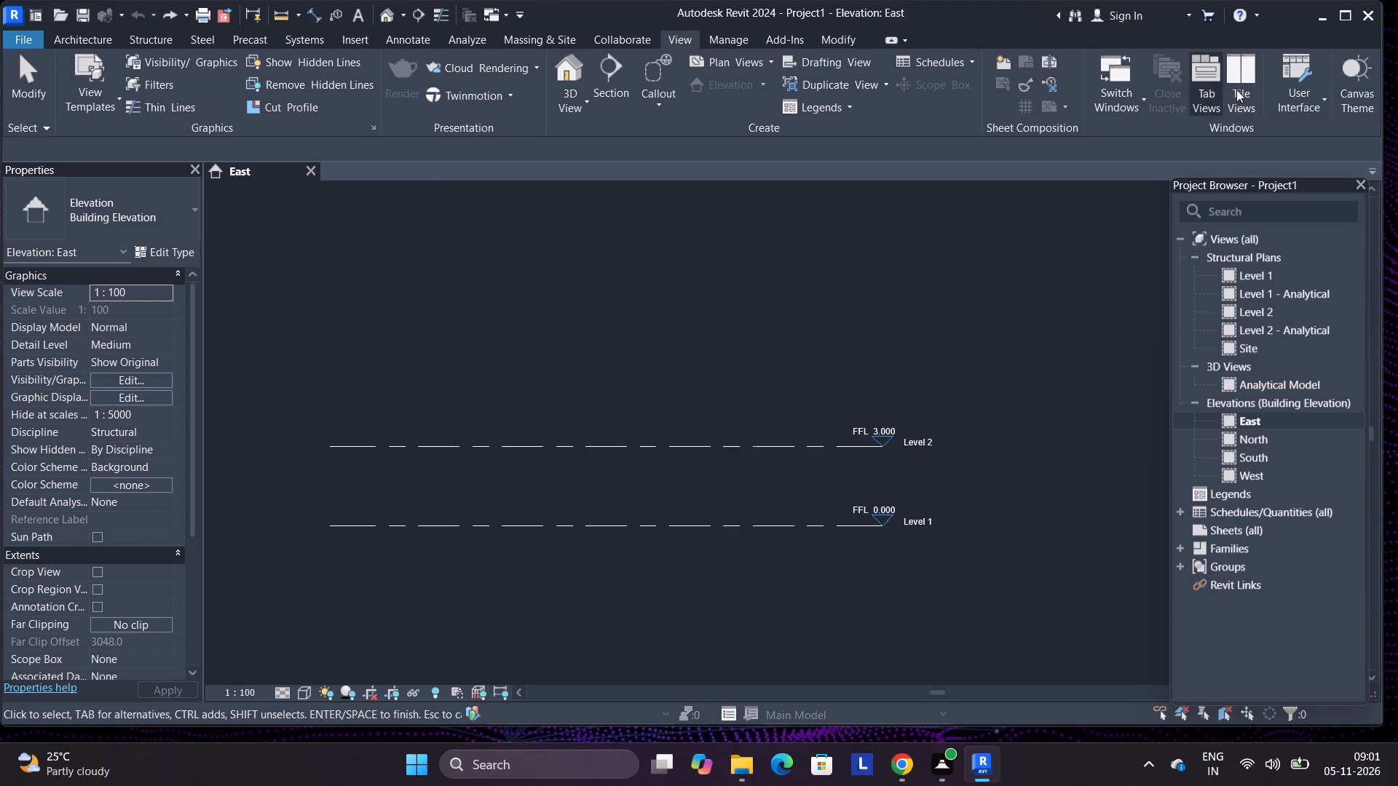
Place a new level from the Level 2 line using the Level command with Pick Lines and an offset of 3.
left_click(837, 445)
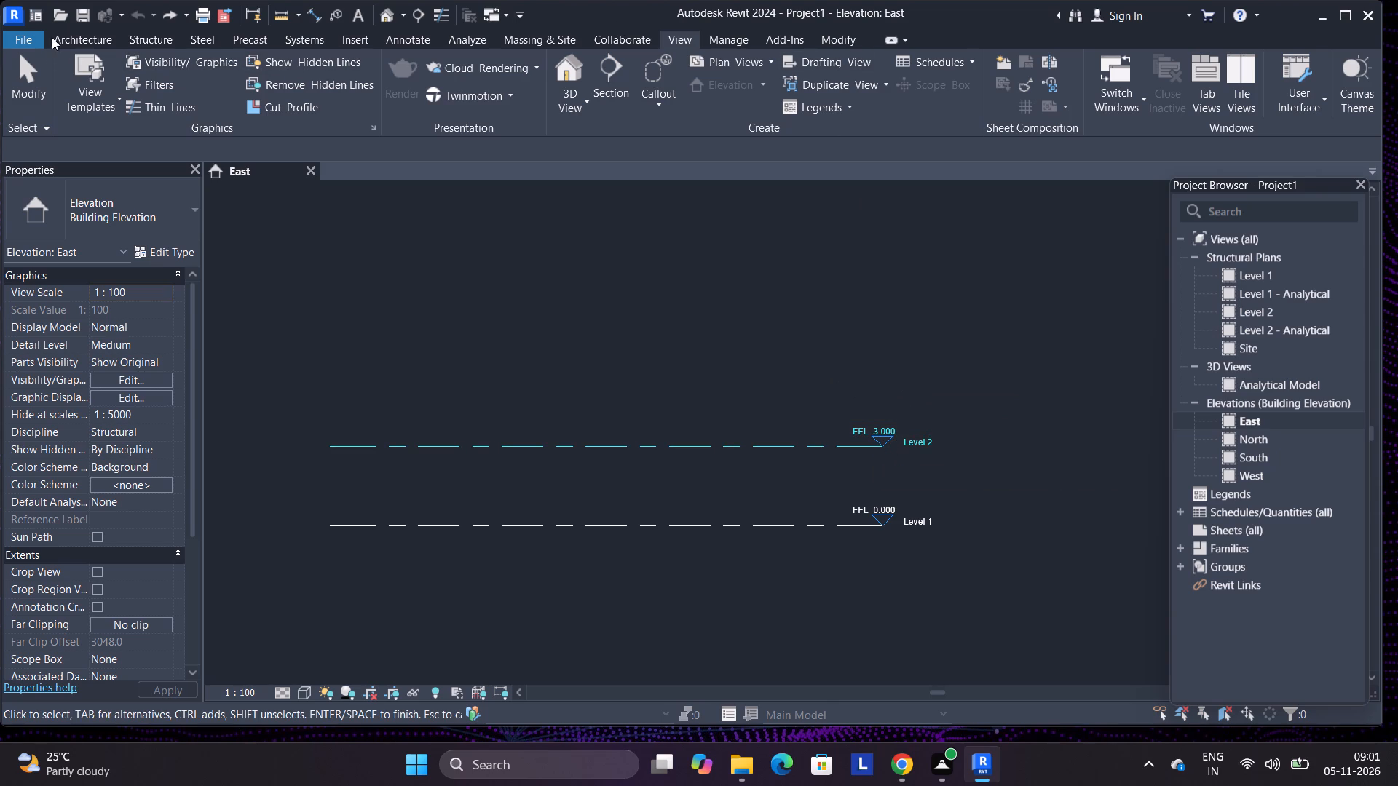
left_click(69, 31)
left_click(1225, 77)
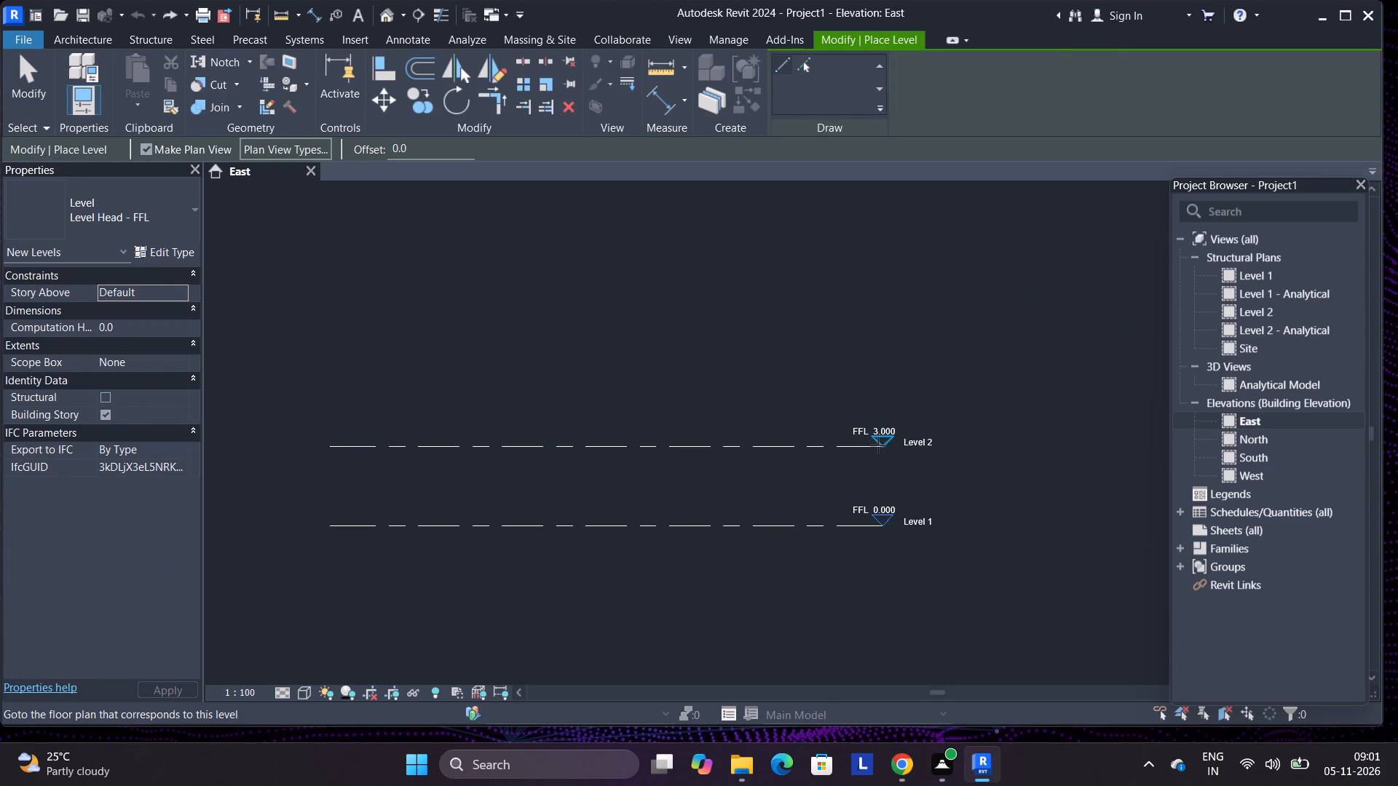
left_click(880, 363)
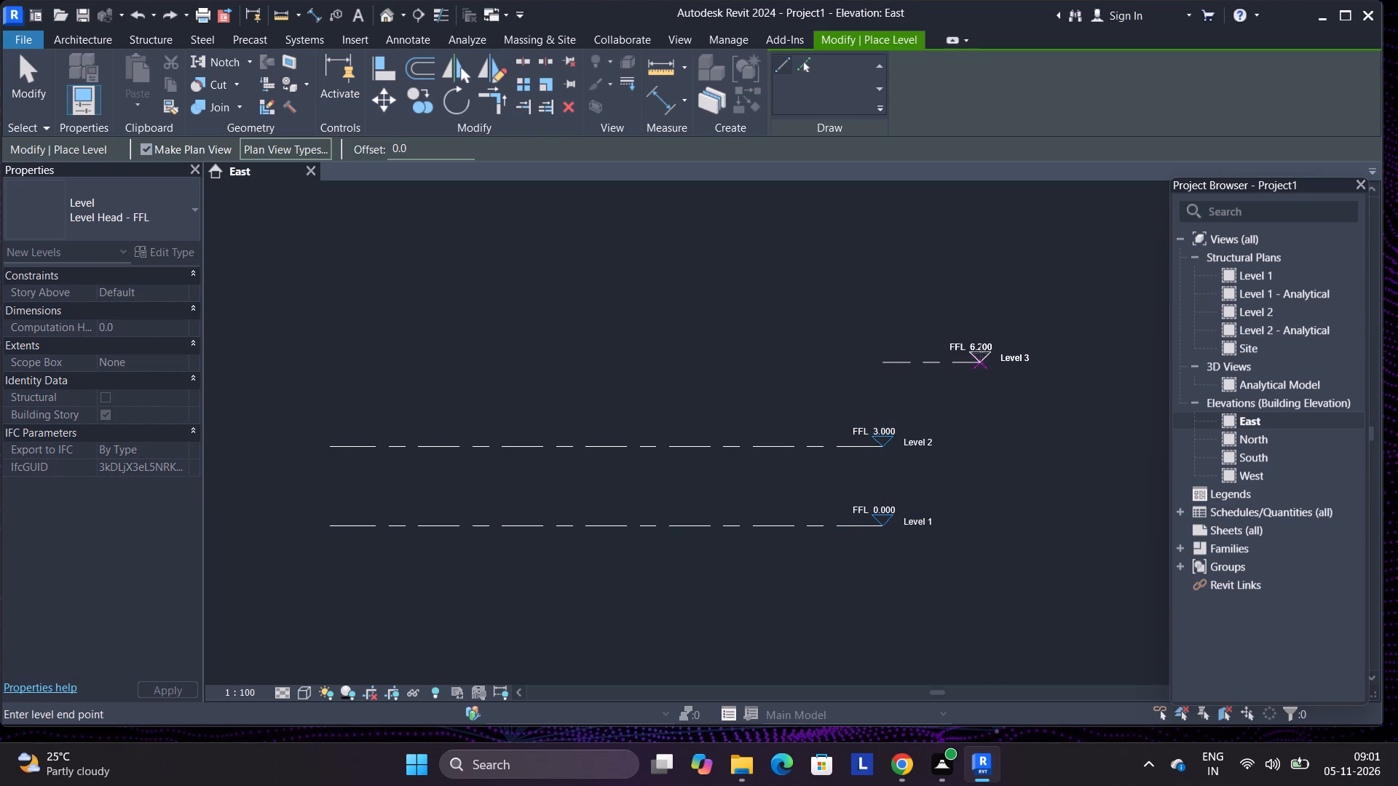
key("Escape")
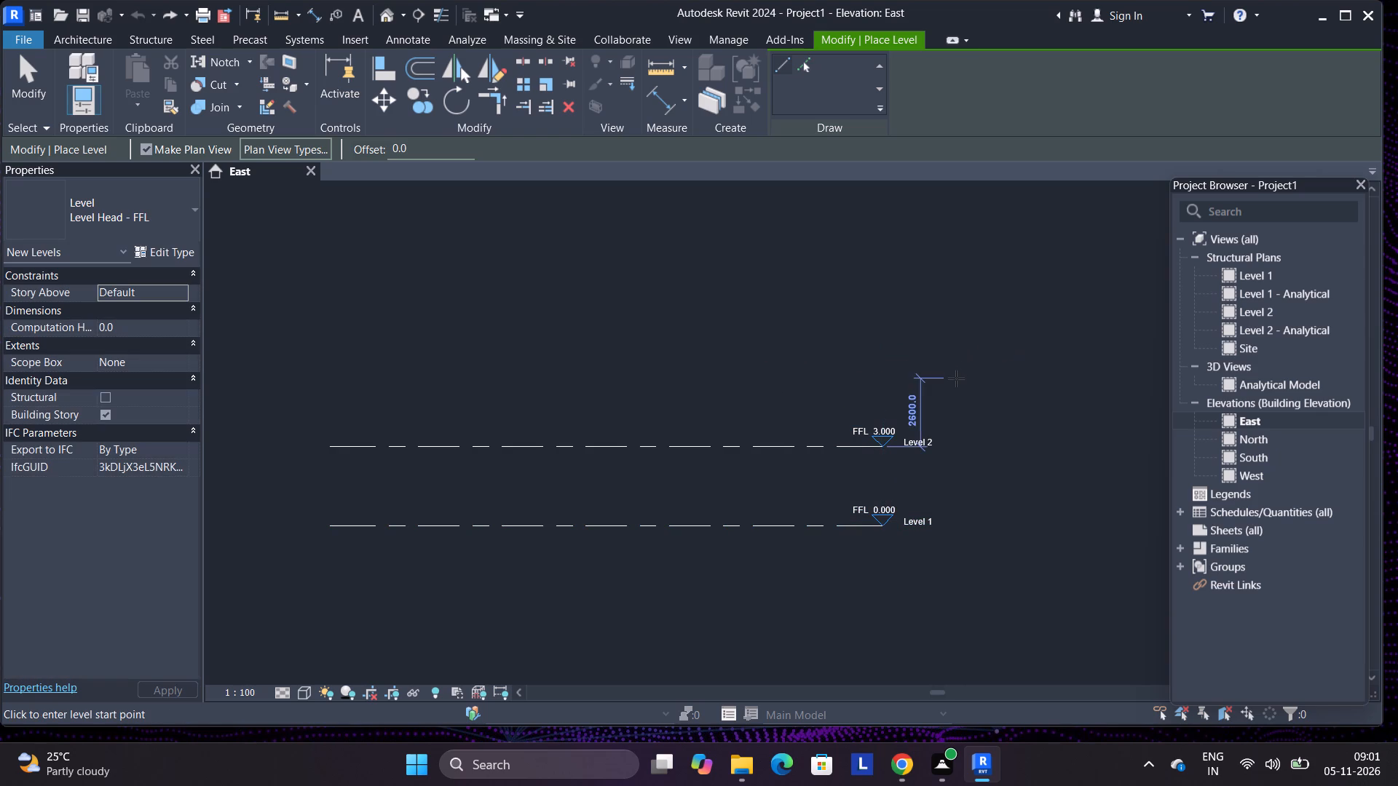
left_click(807, 64)
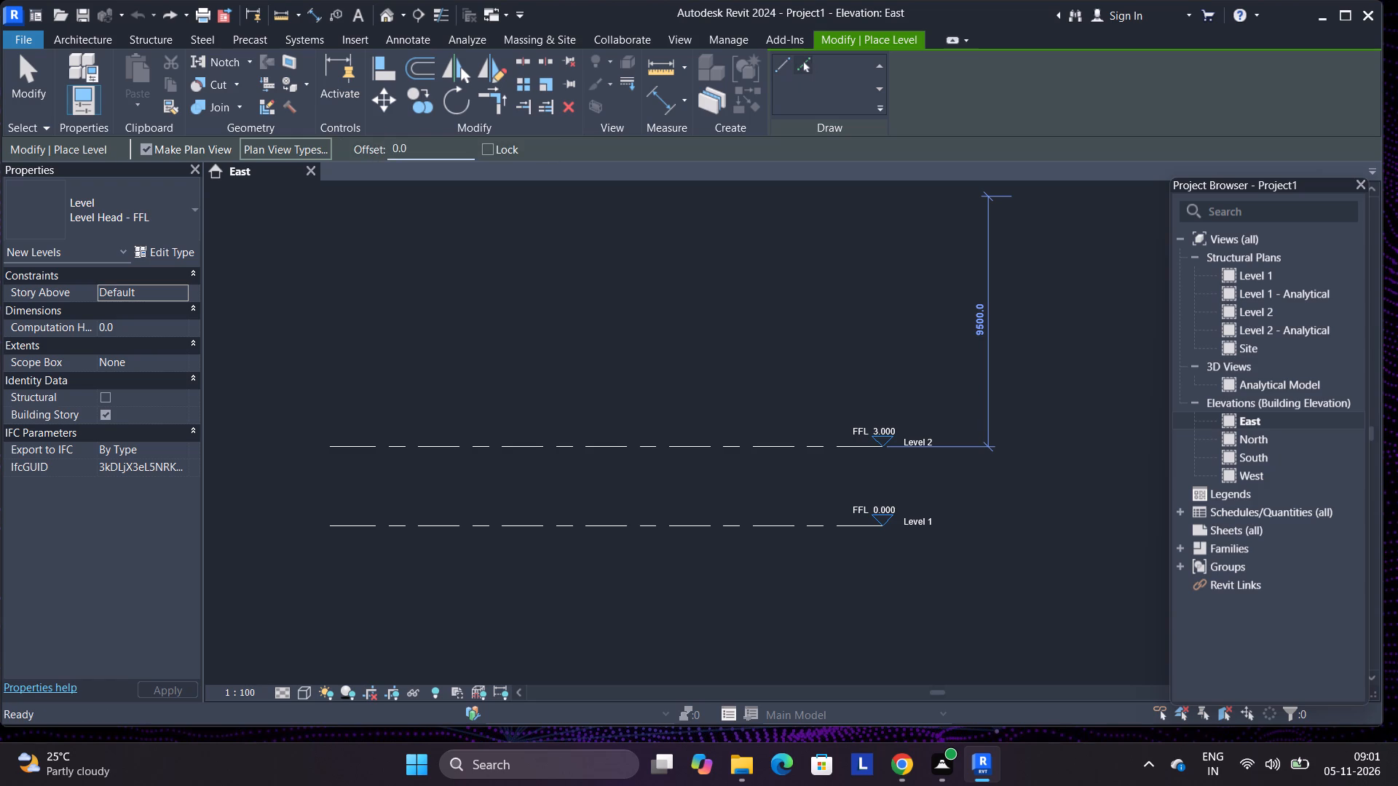
left_click(398, 147)
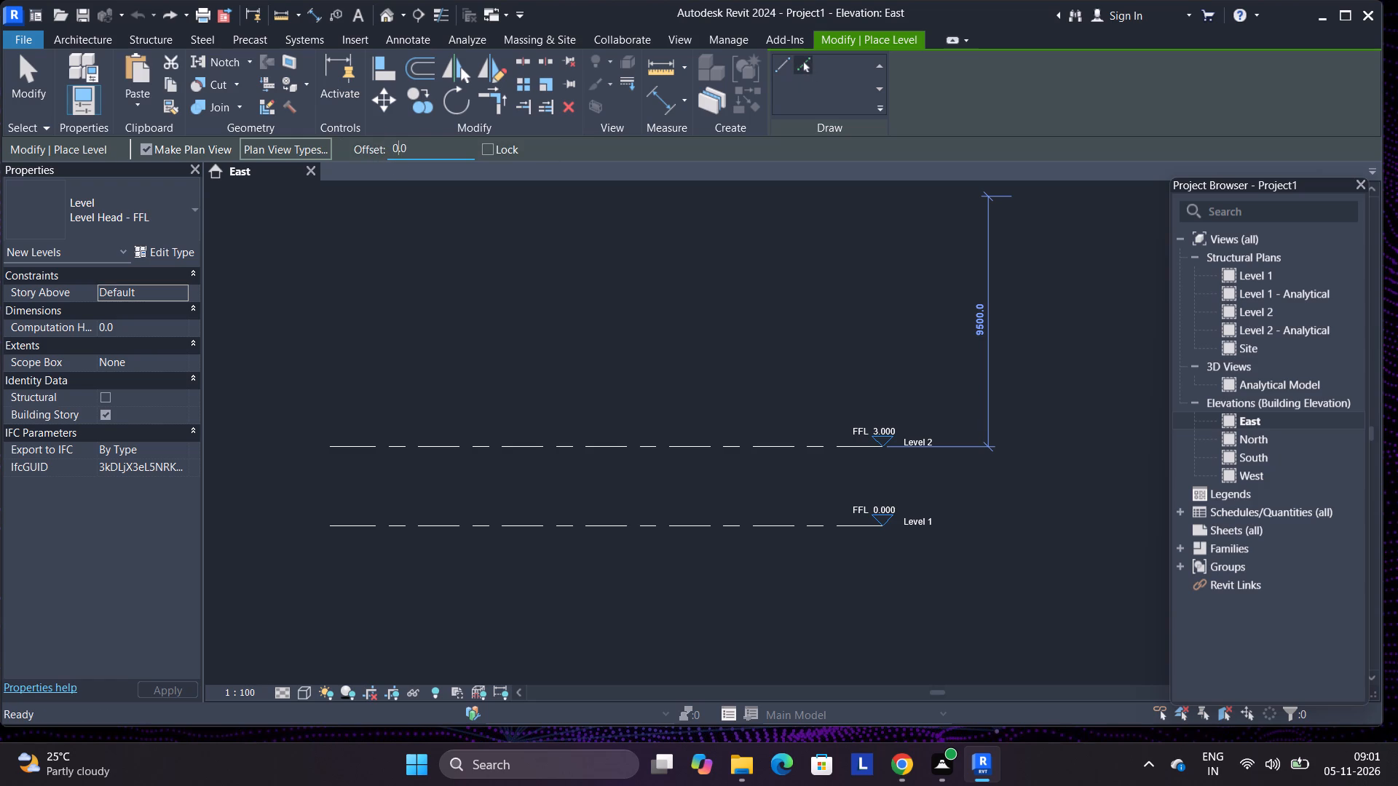
key("BackSpace")
key("3")
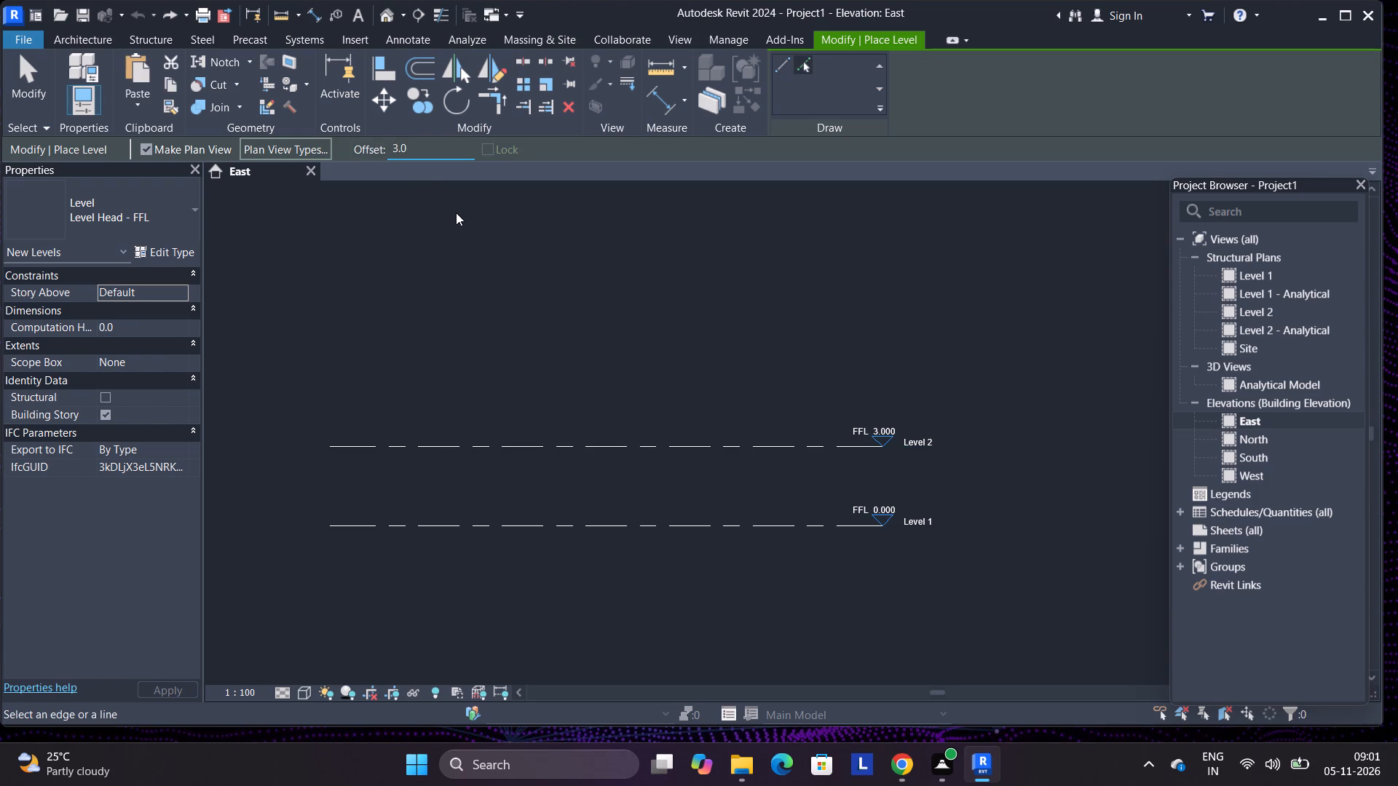
key("Return")
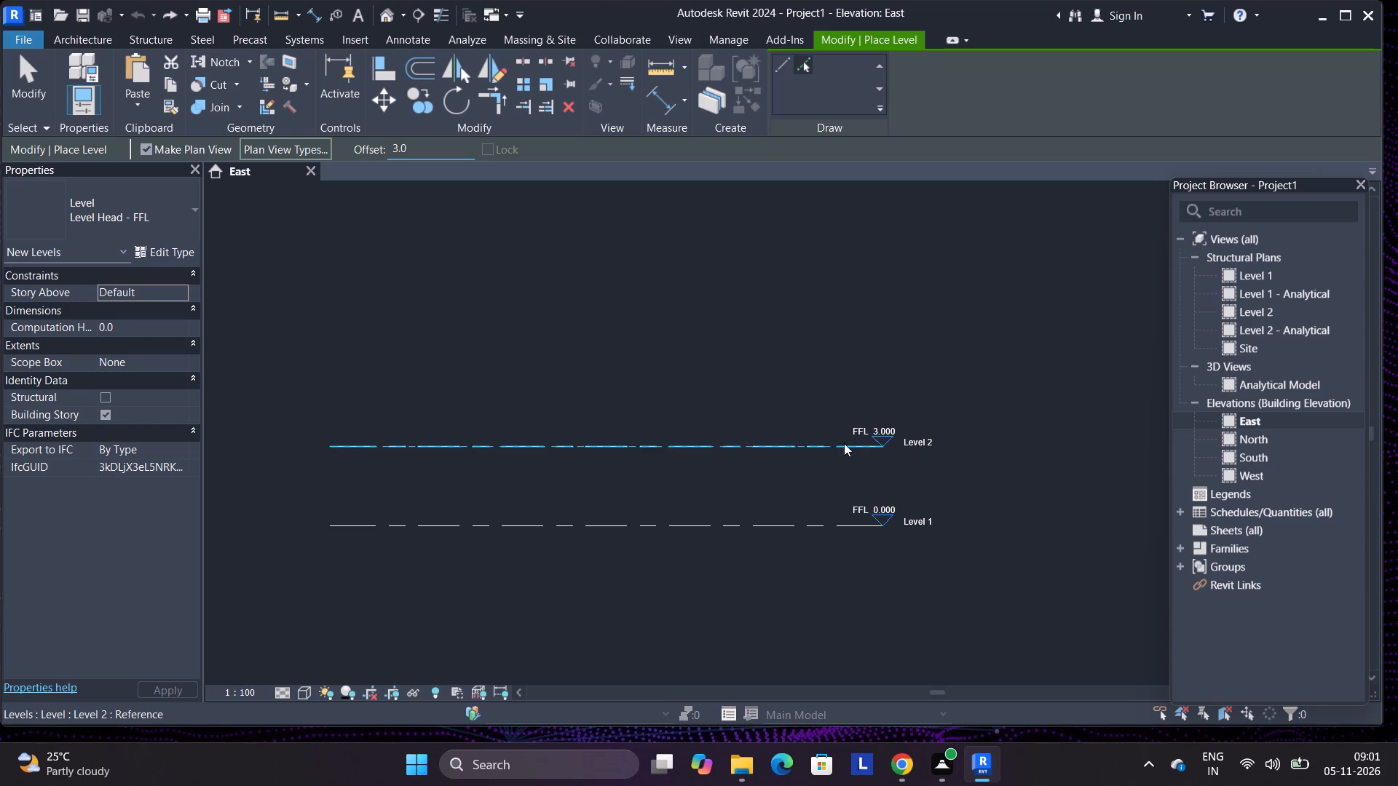
left_click_drag(879, 445, 878, 433)
left_click_drag(878, 433, 874, 364)
left_click_drag(854, 442, 850, 399)
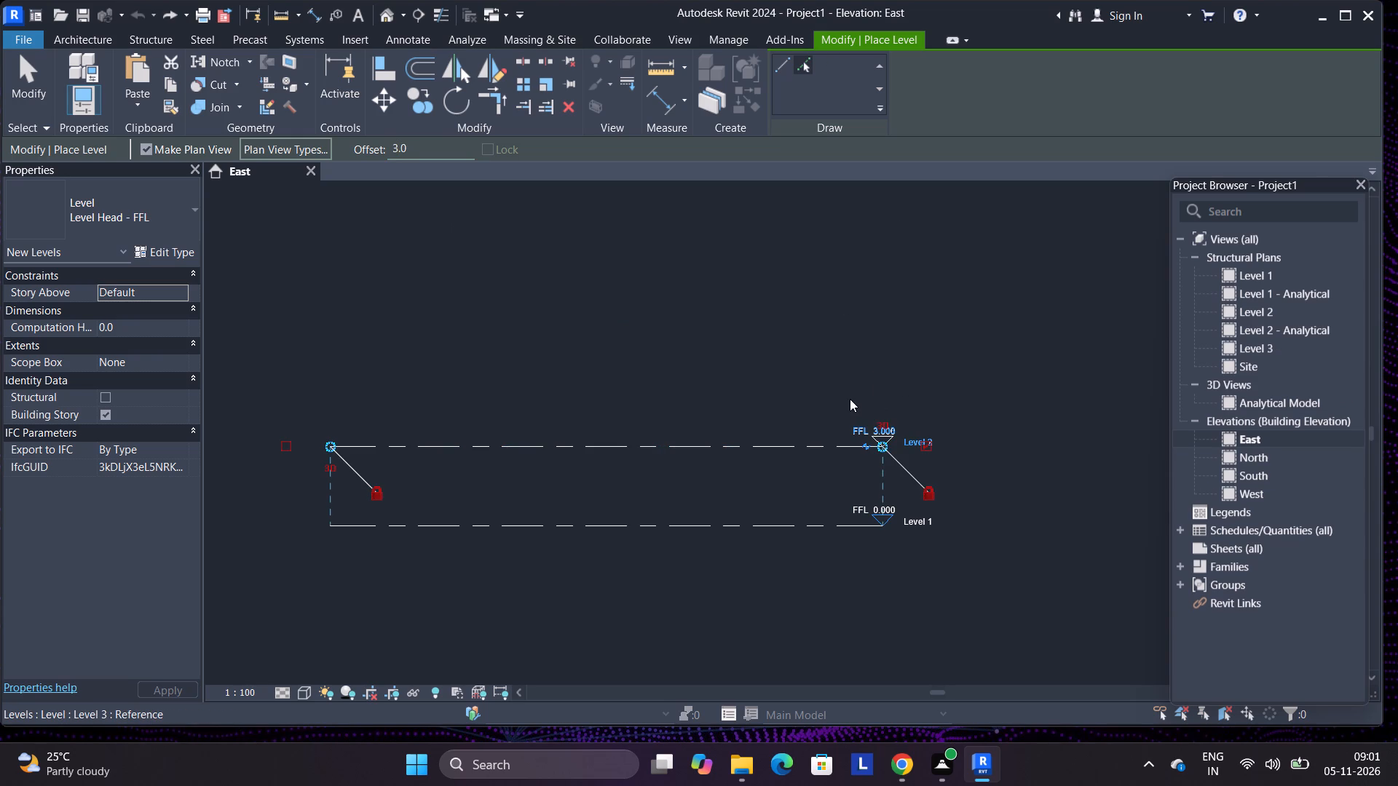
left_click_drag(850, 399, 850, 395)
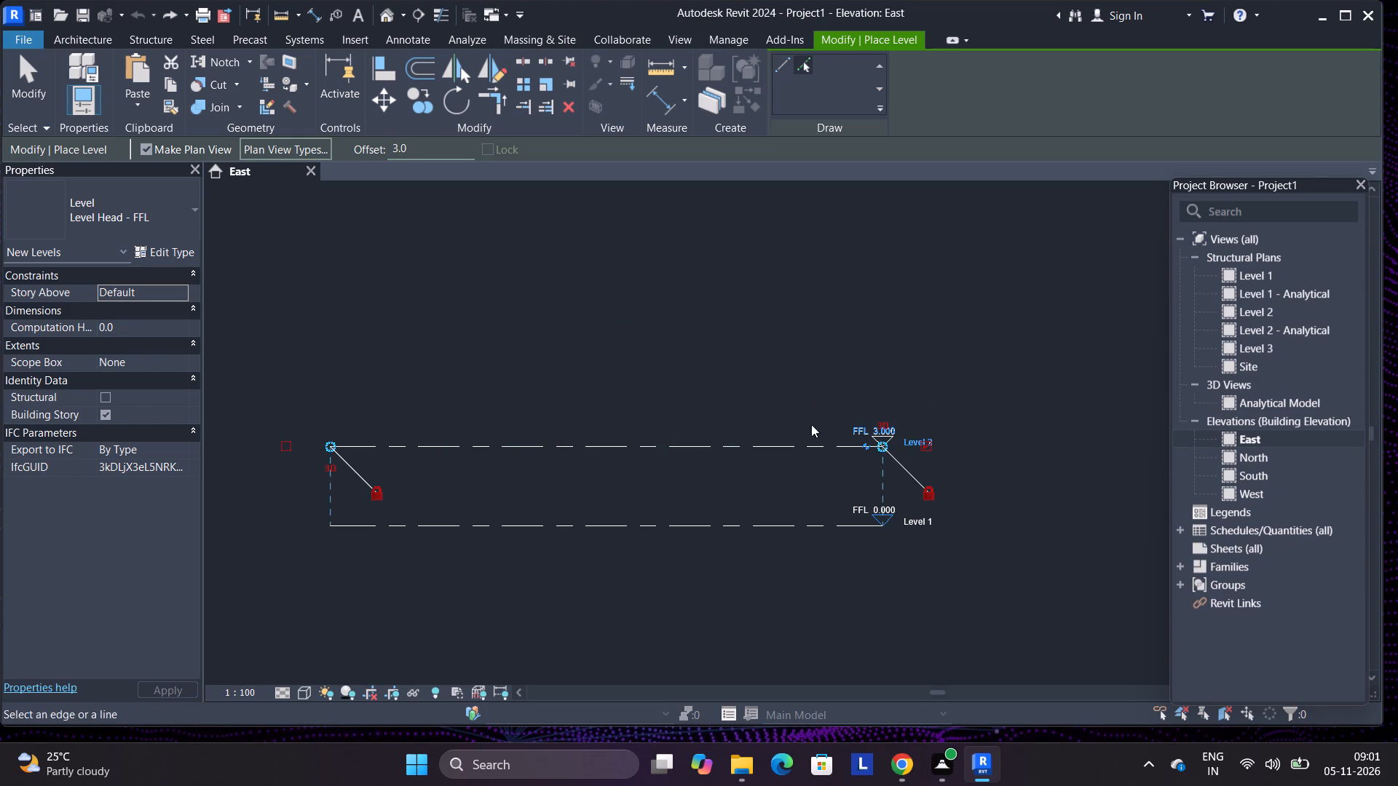
Show the level head at the left end of the new Level 3 line.
scroll(863, 421, "up", 12)
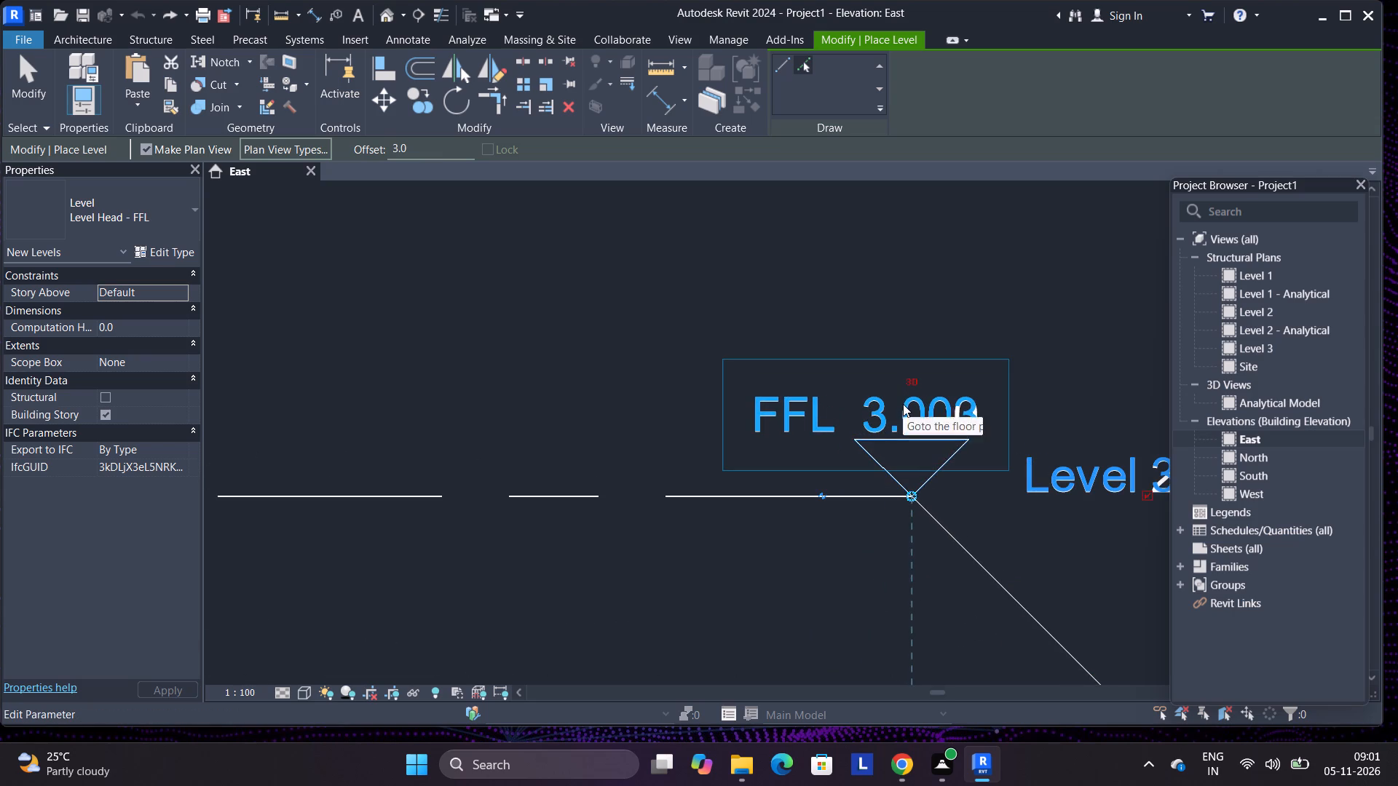
scroll(903, 404, "down", 11)
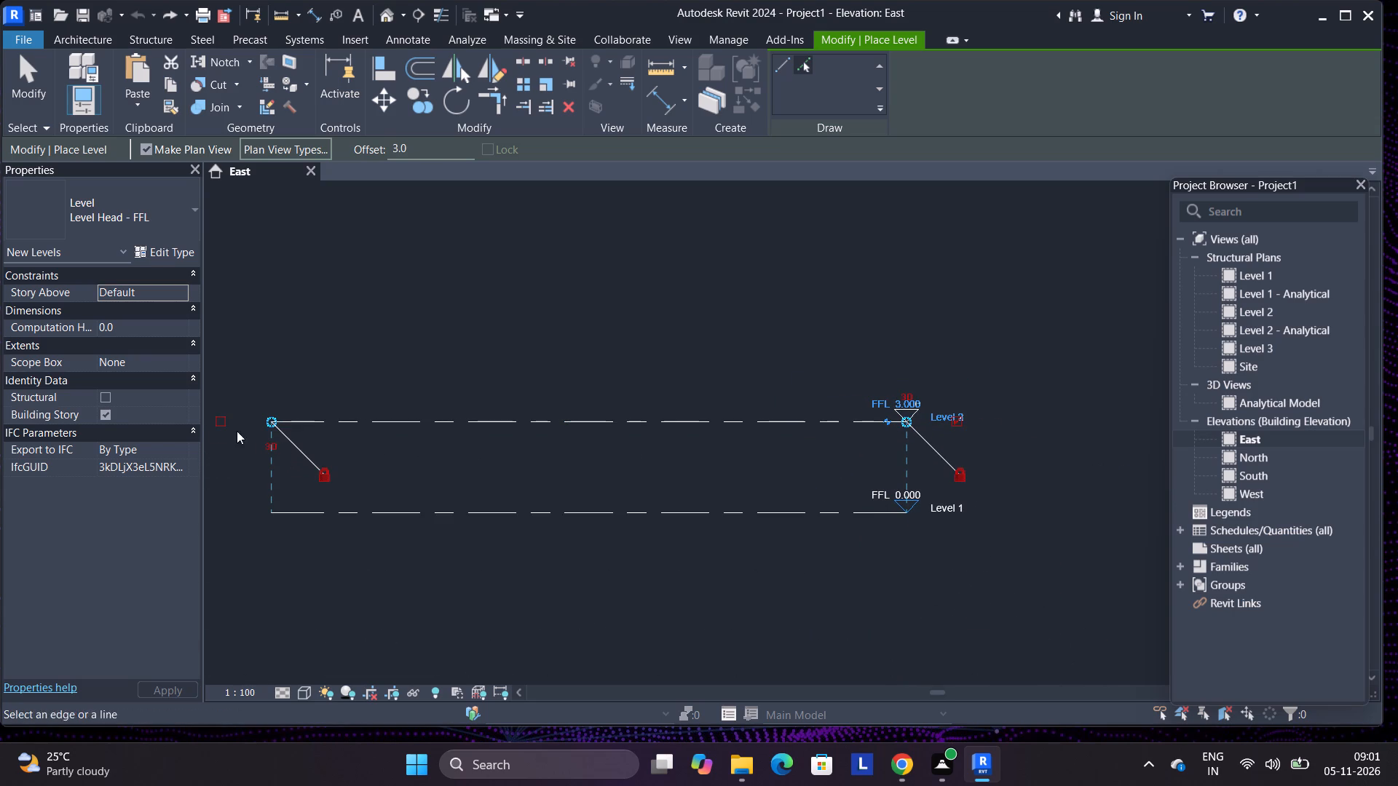
left_click(218, 421)
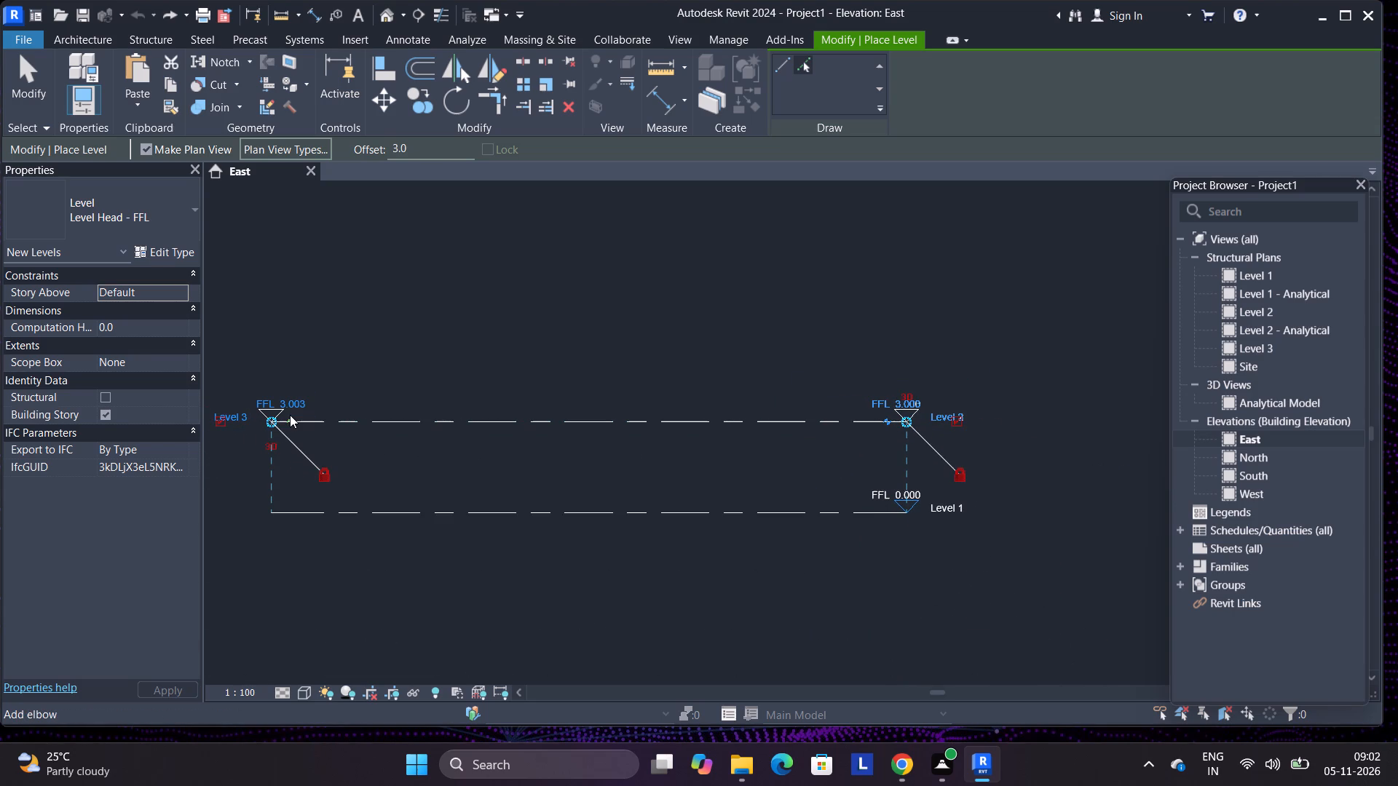
Move the left end of the Level 3 line inward together with the level ends aligned to it.
left_click_drag(280, 418, 351, 327)
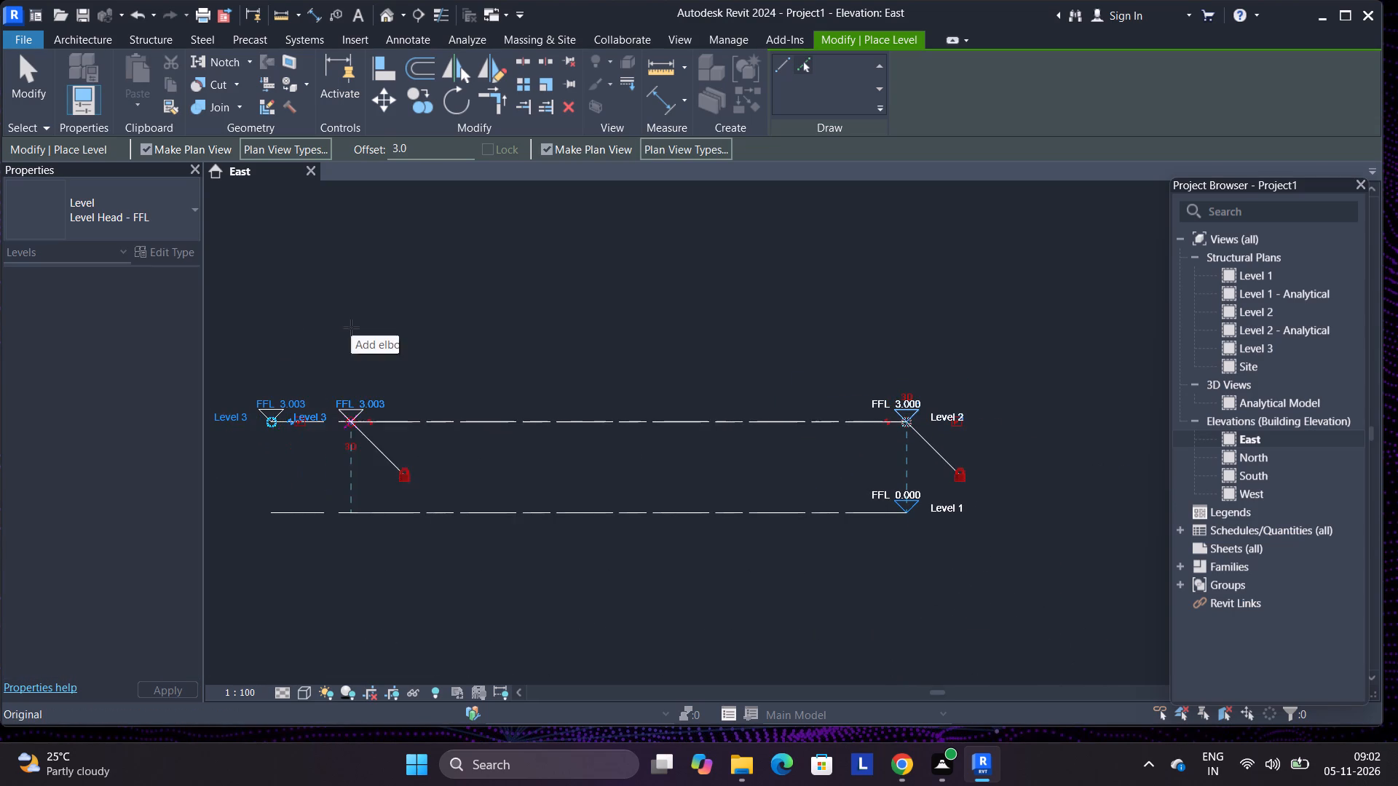
left_click_drag(351, 327, 450, 373)
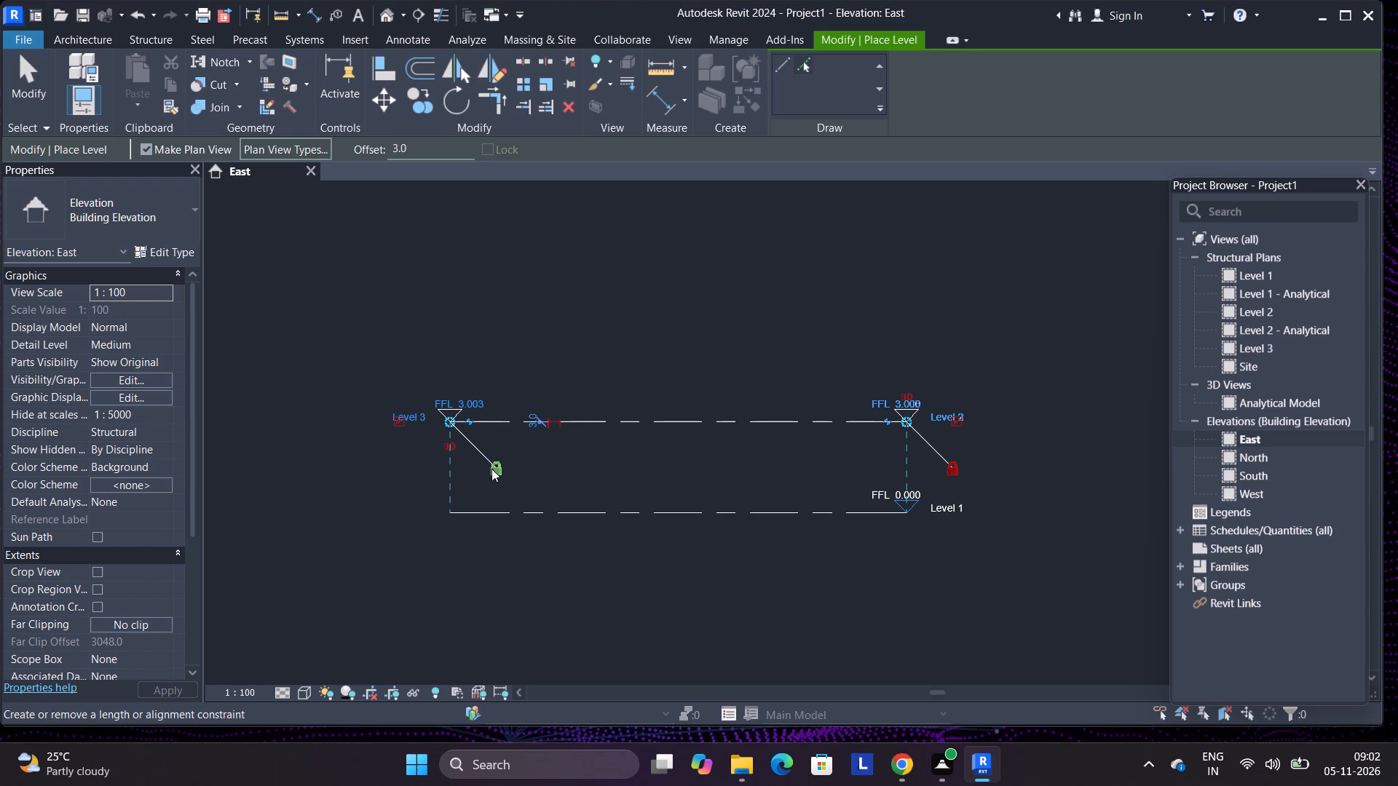
Release the alignment locks at both ends of the Level 3 line and try to pull its right end upward.
left_click_drag(491, 469, 491, 356)
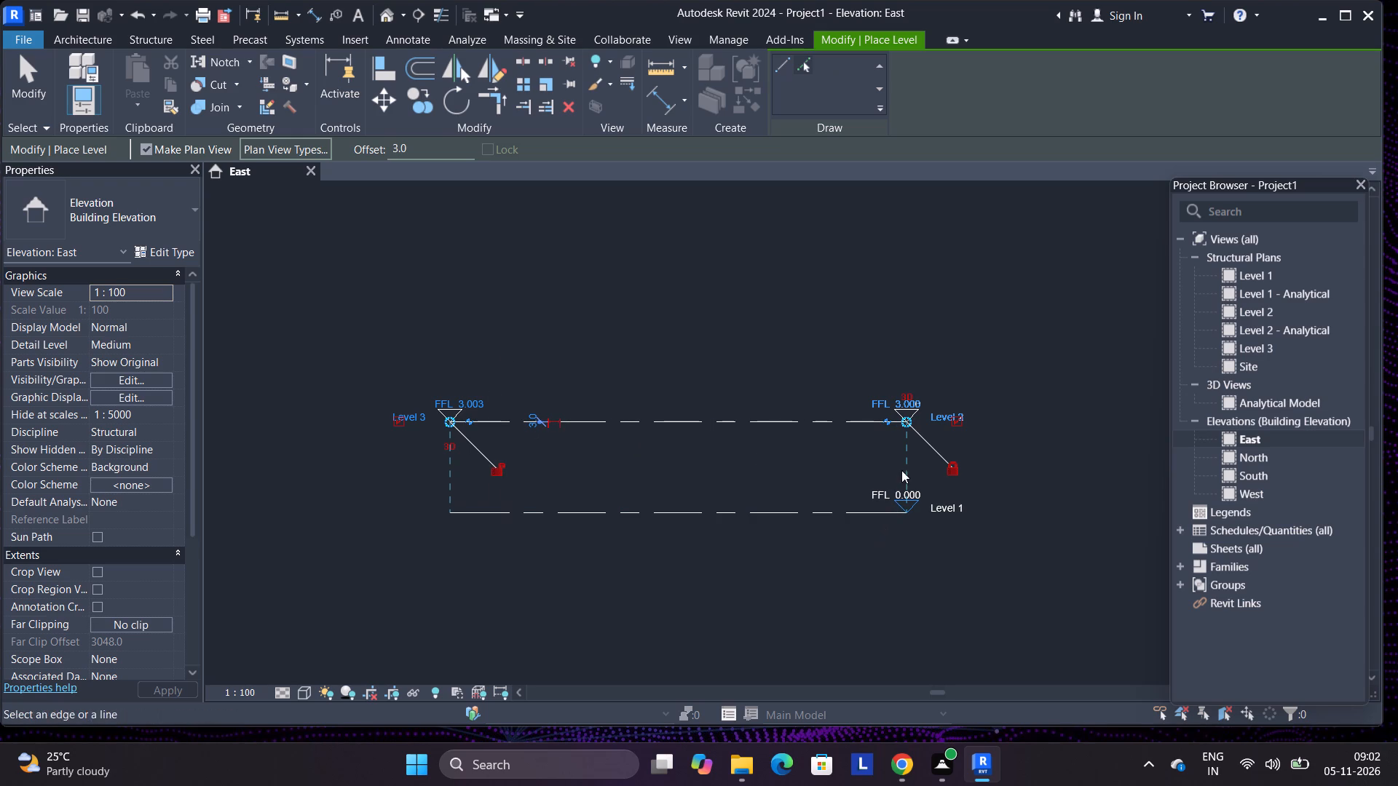
left_click(908, 500)
left_click(952, 462)
left_click_drag(900, 421, 882, 349)
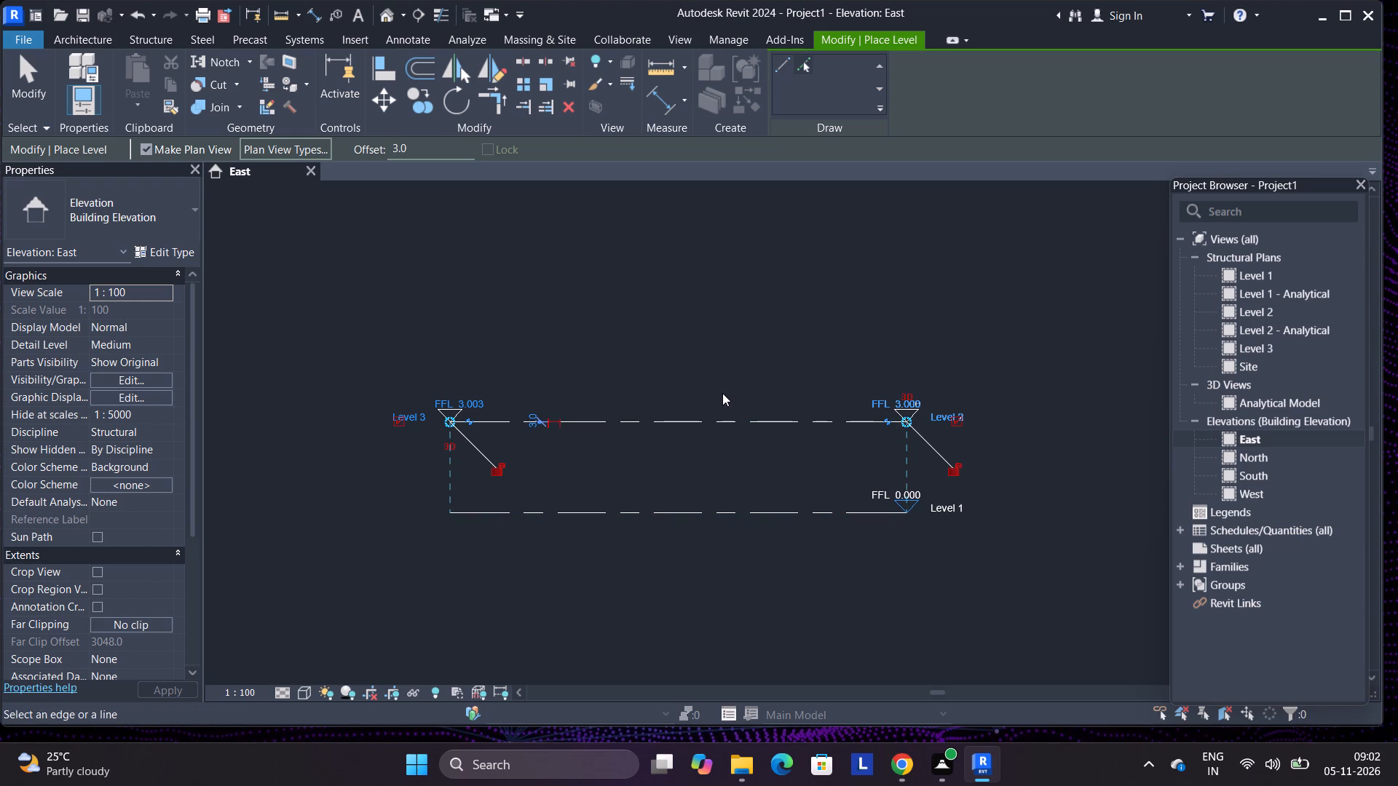
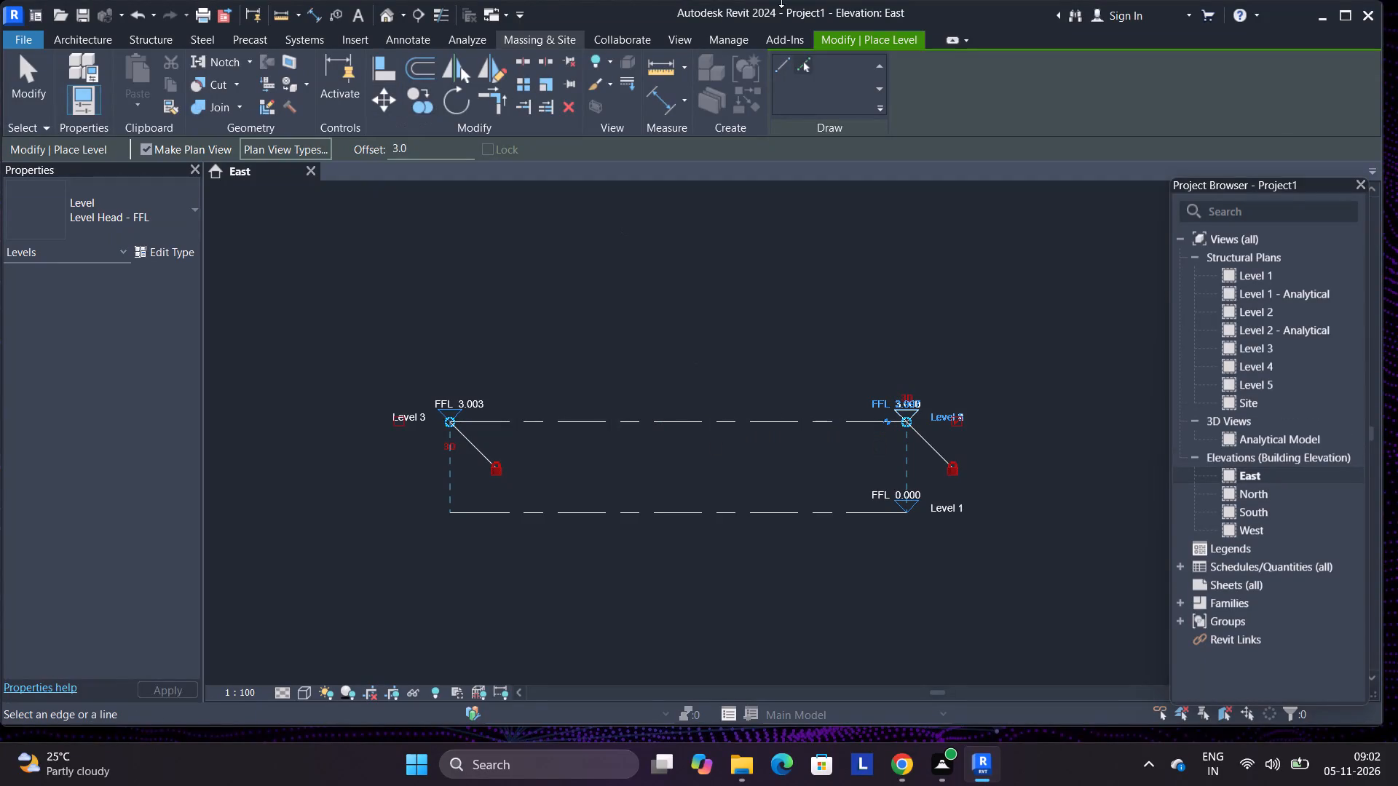
Undo the added levels and their edits until only Level 1 and Level 2 remain in the East elevation.
double_click(143, 18)
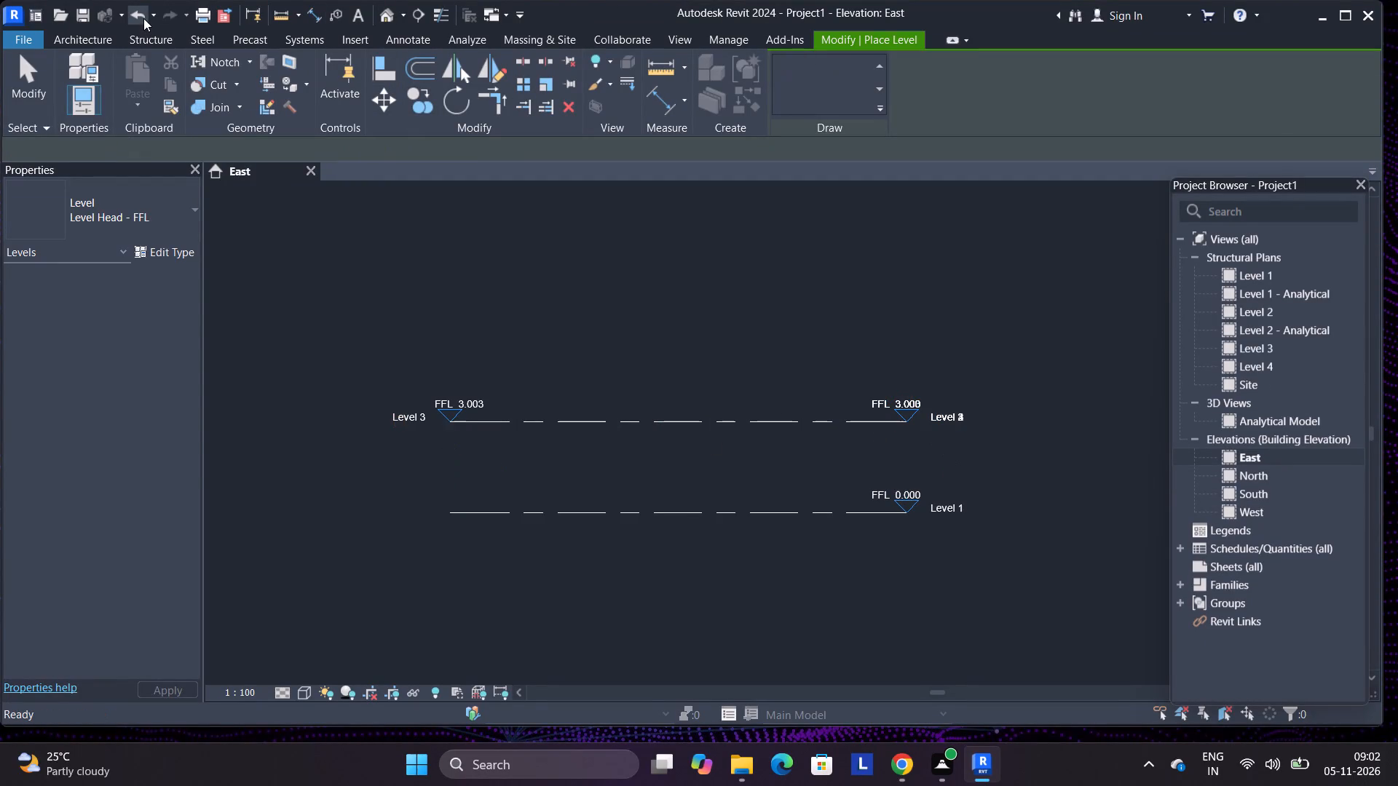
double_click(143, 18)
left_click(143, 18)
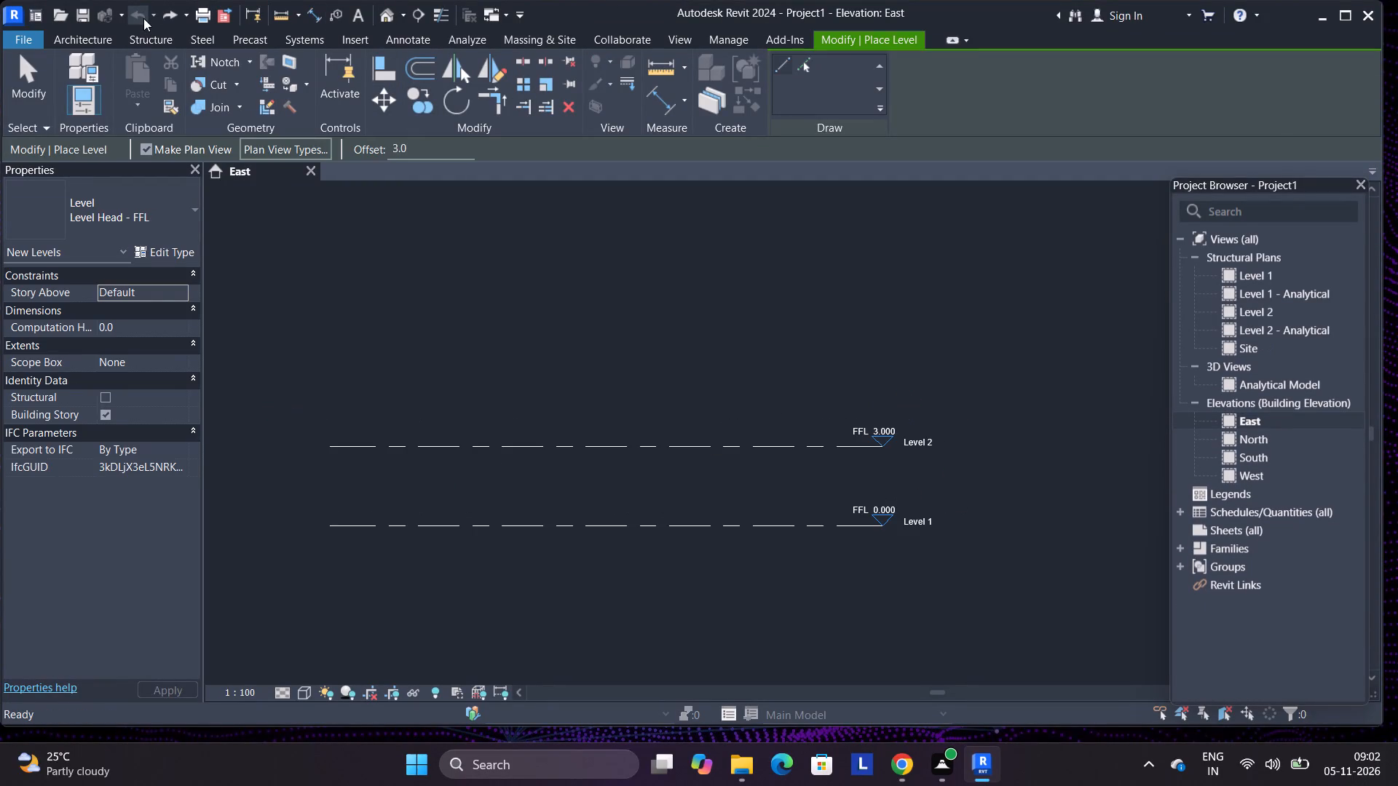
left_click(145, 18)
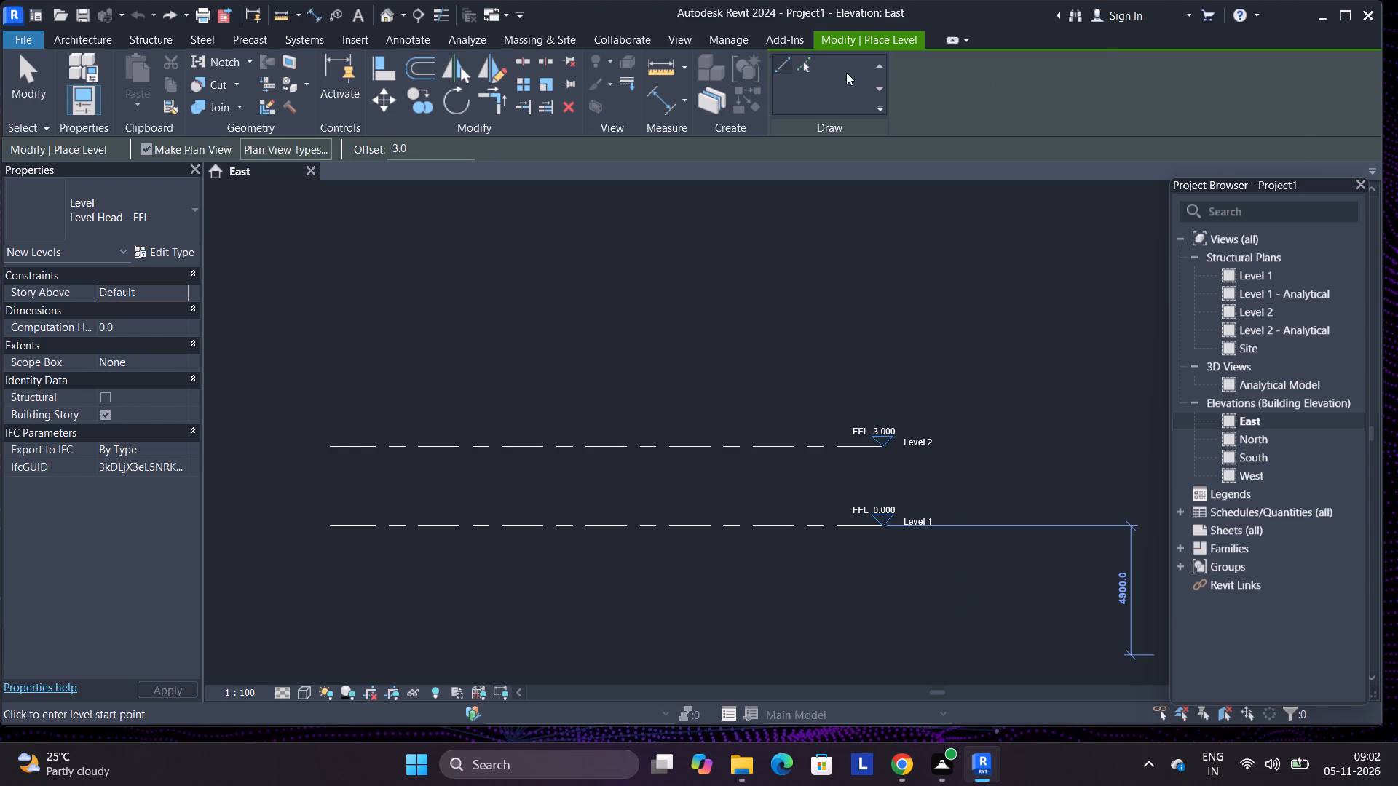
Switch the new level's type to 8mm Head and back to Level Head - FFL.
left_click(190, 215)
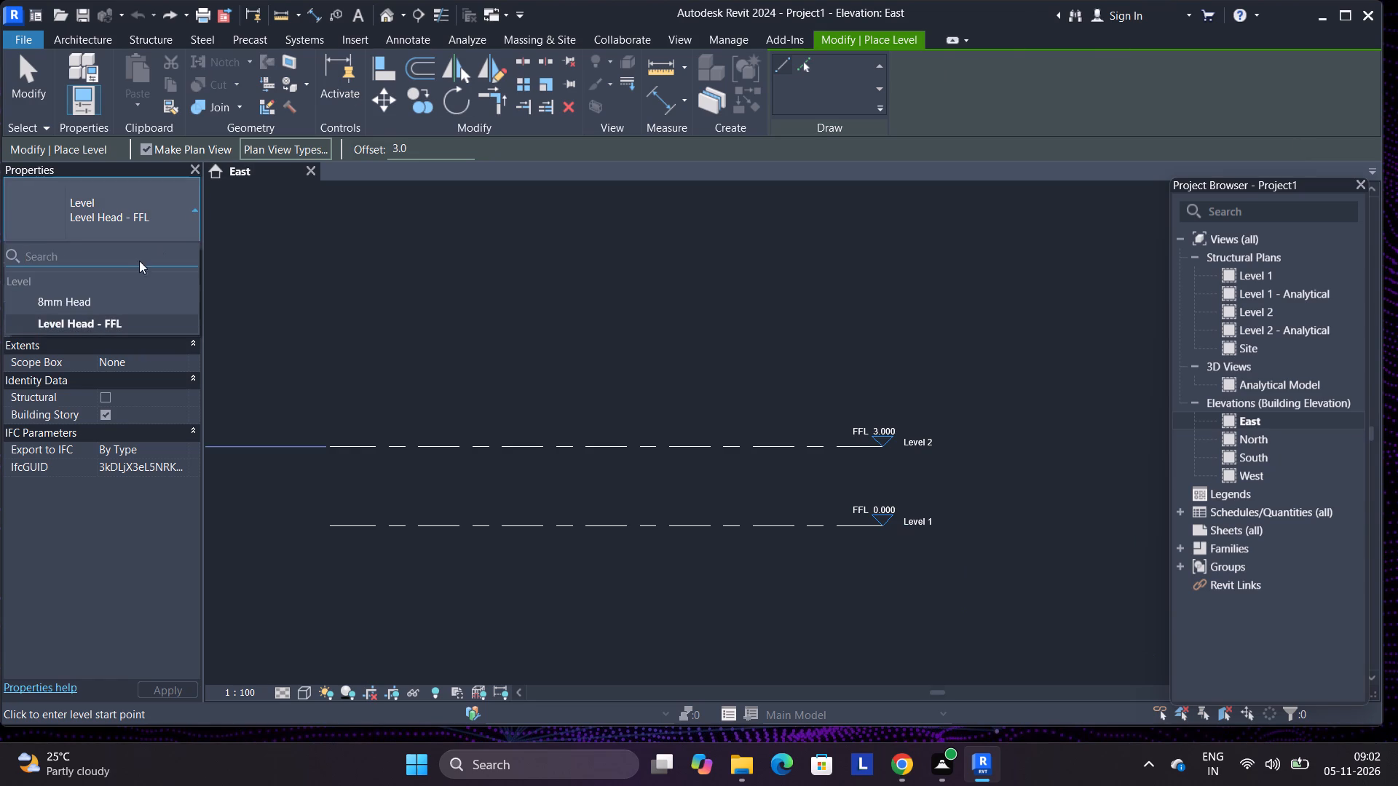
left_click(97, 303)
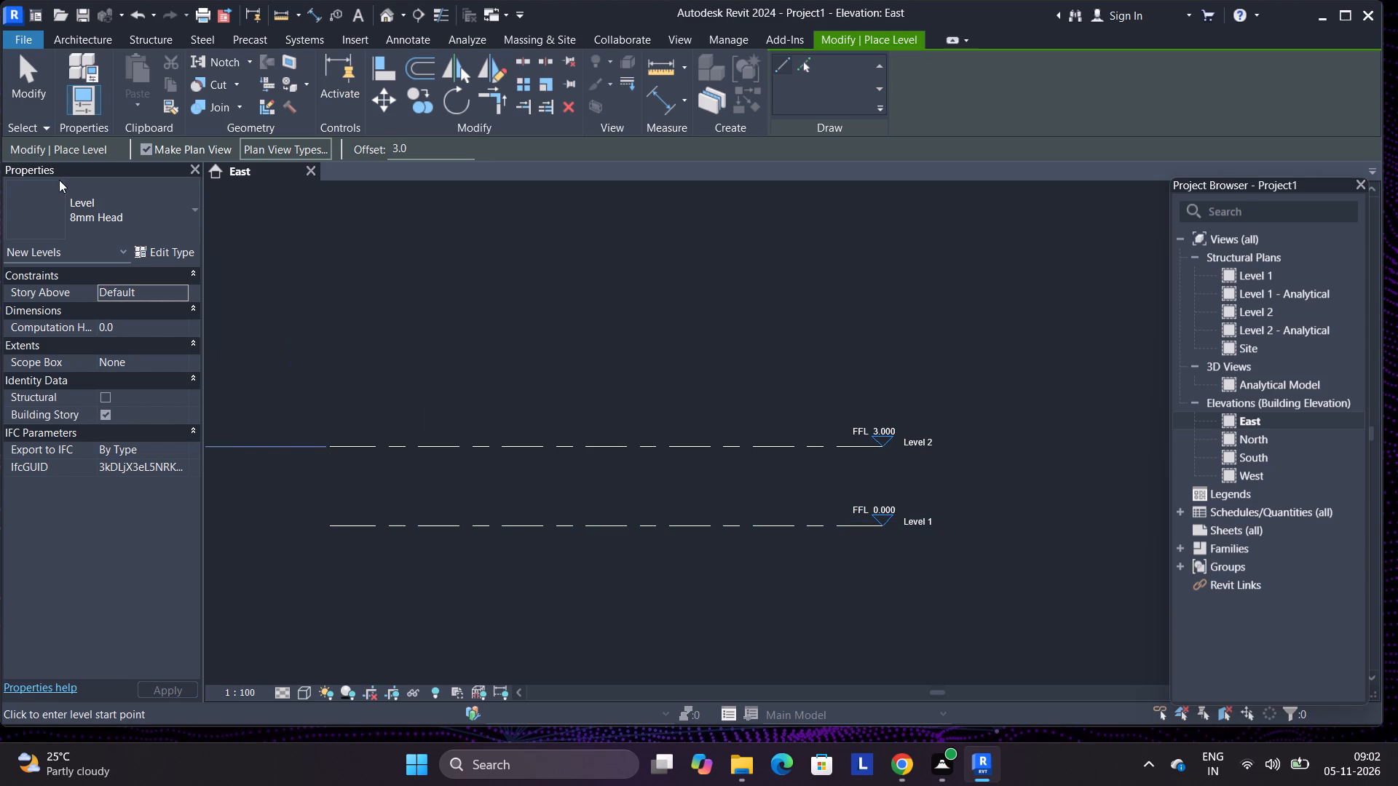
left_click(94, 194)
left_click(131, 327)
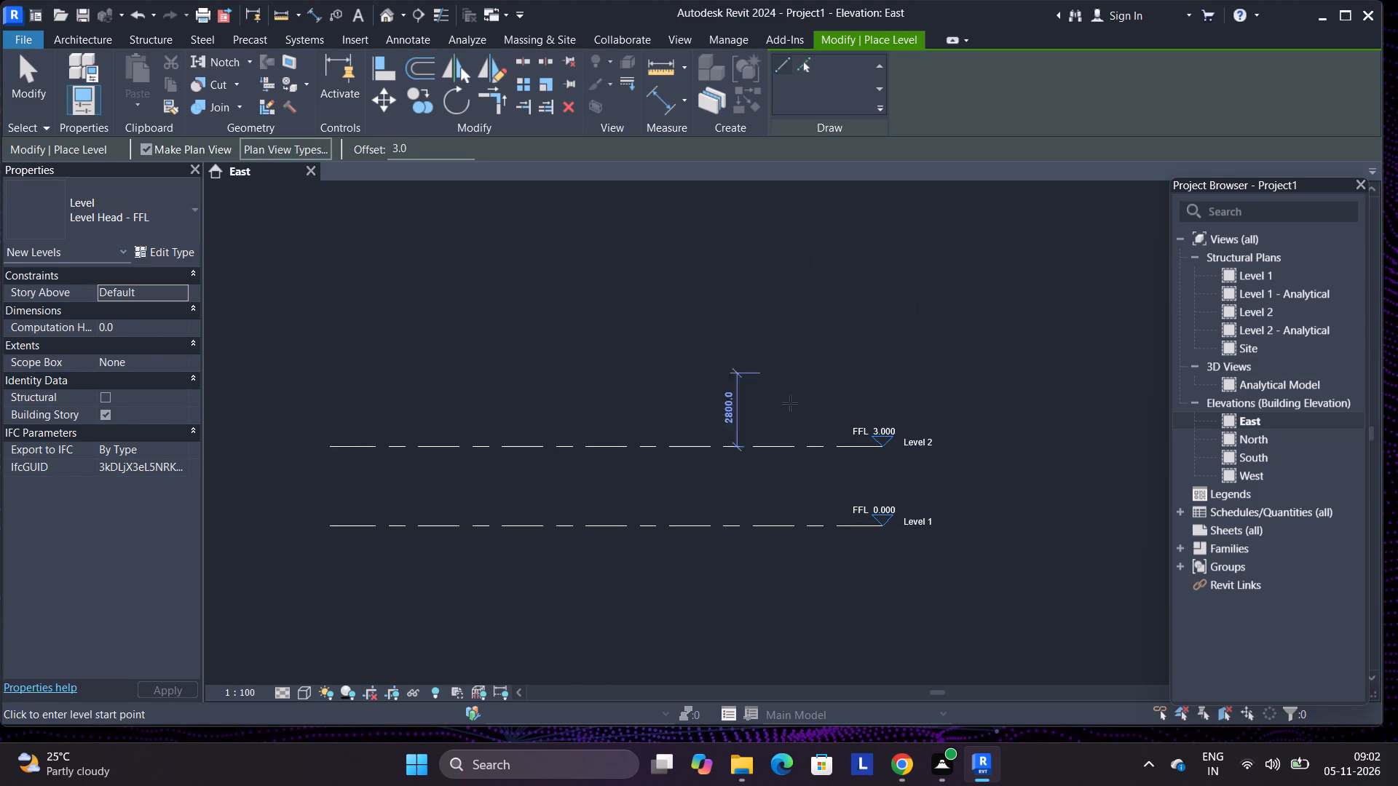
Turn off the Building Story property for new levels.
left_click(103, 421)
left_click(106, 415)
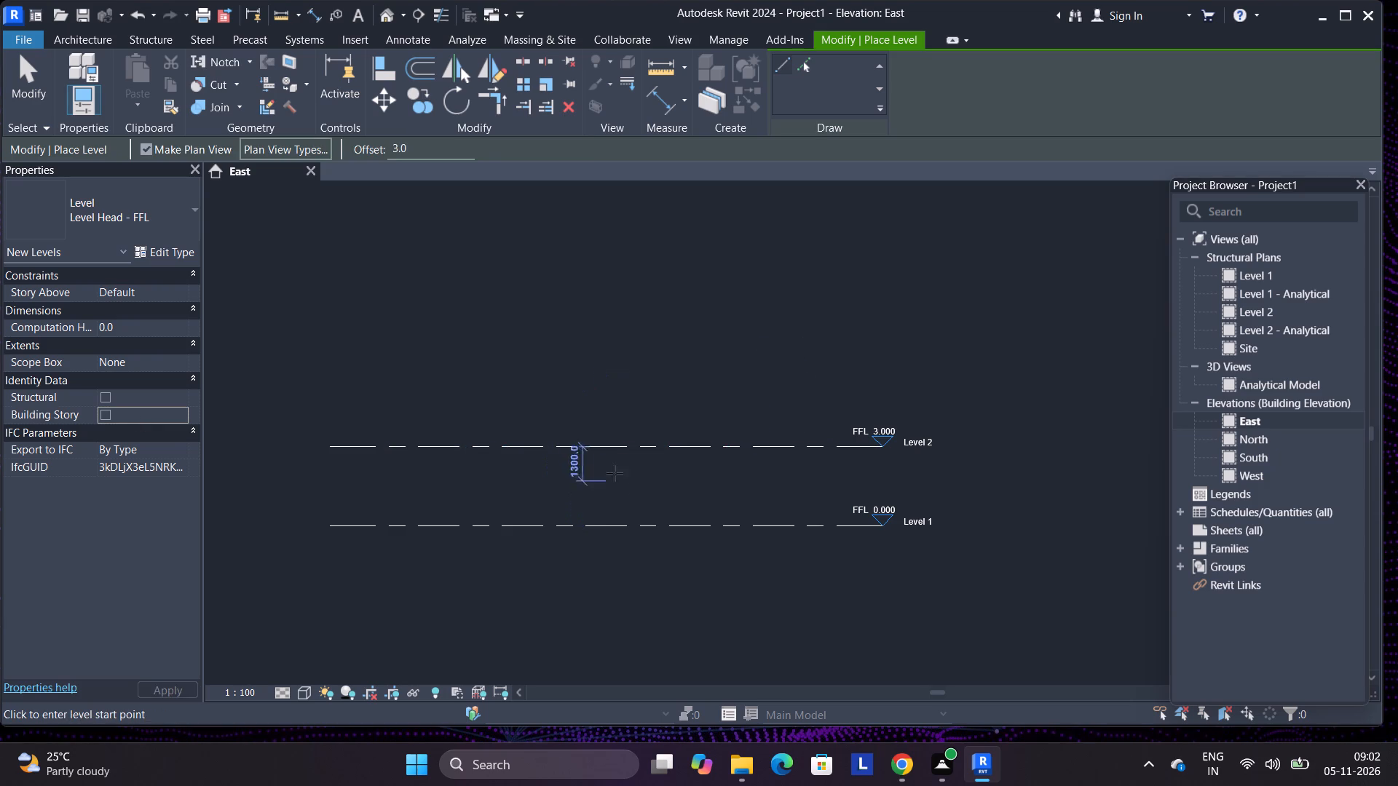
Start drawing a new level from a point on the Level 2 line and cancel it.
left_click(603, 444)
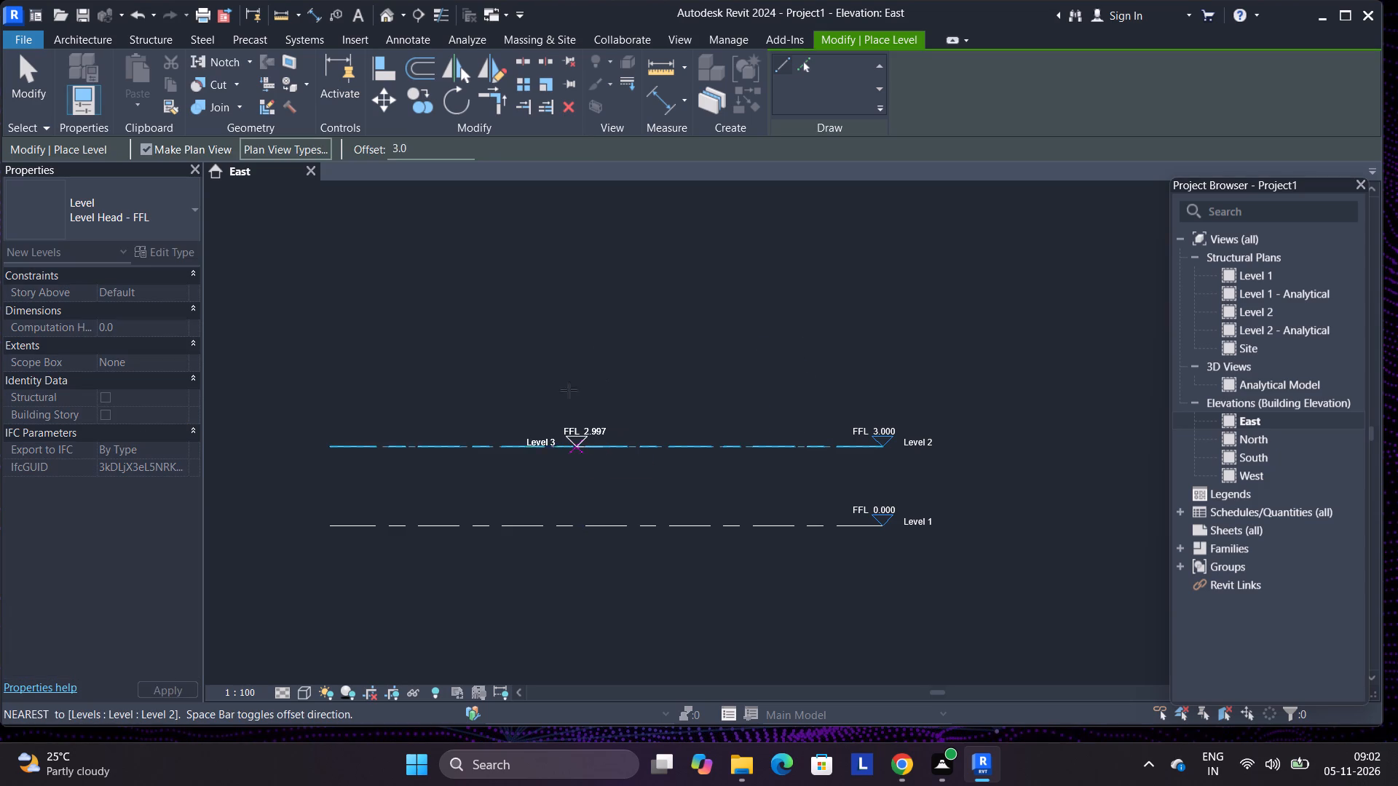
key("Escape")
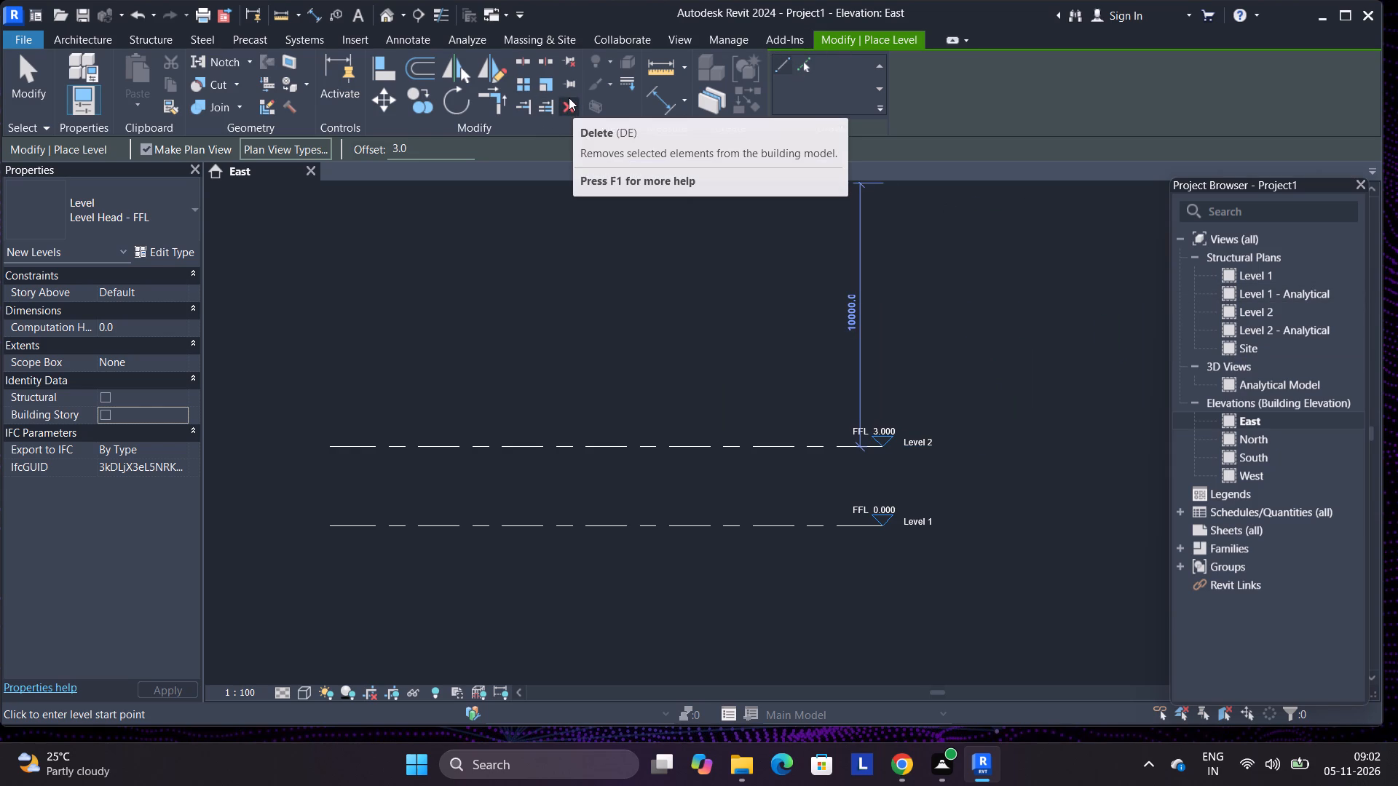
Activate controls and dimensions and end the Level command.
left_click(342, 96)
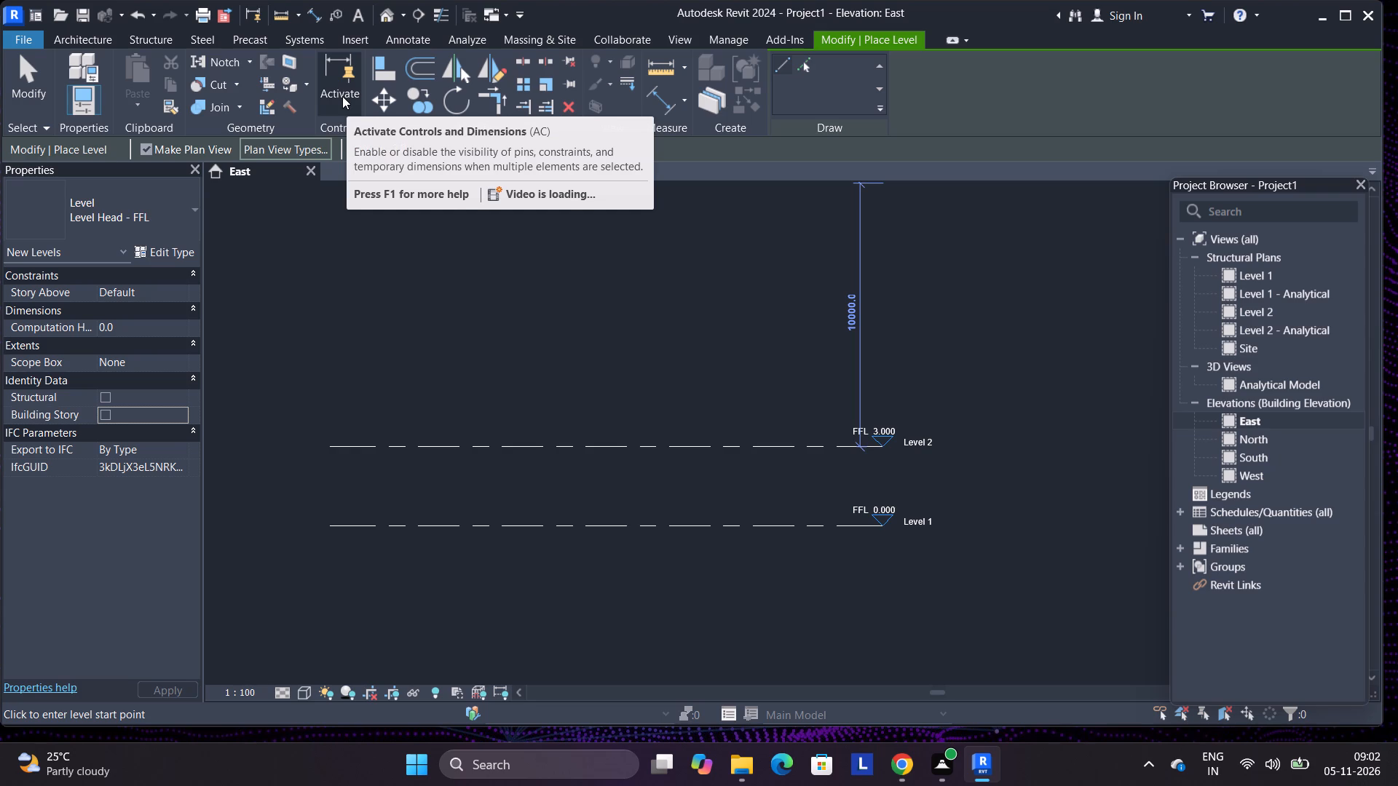
left_click(17, 100)
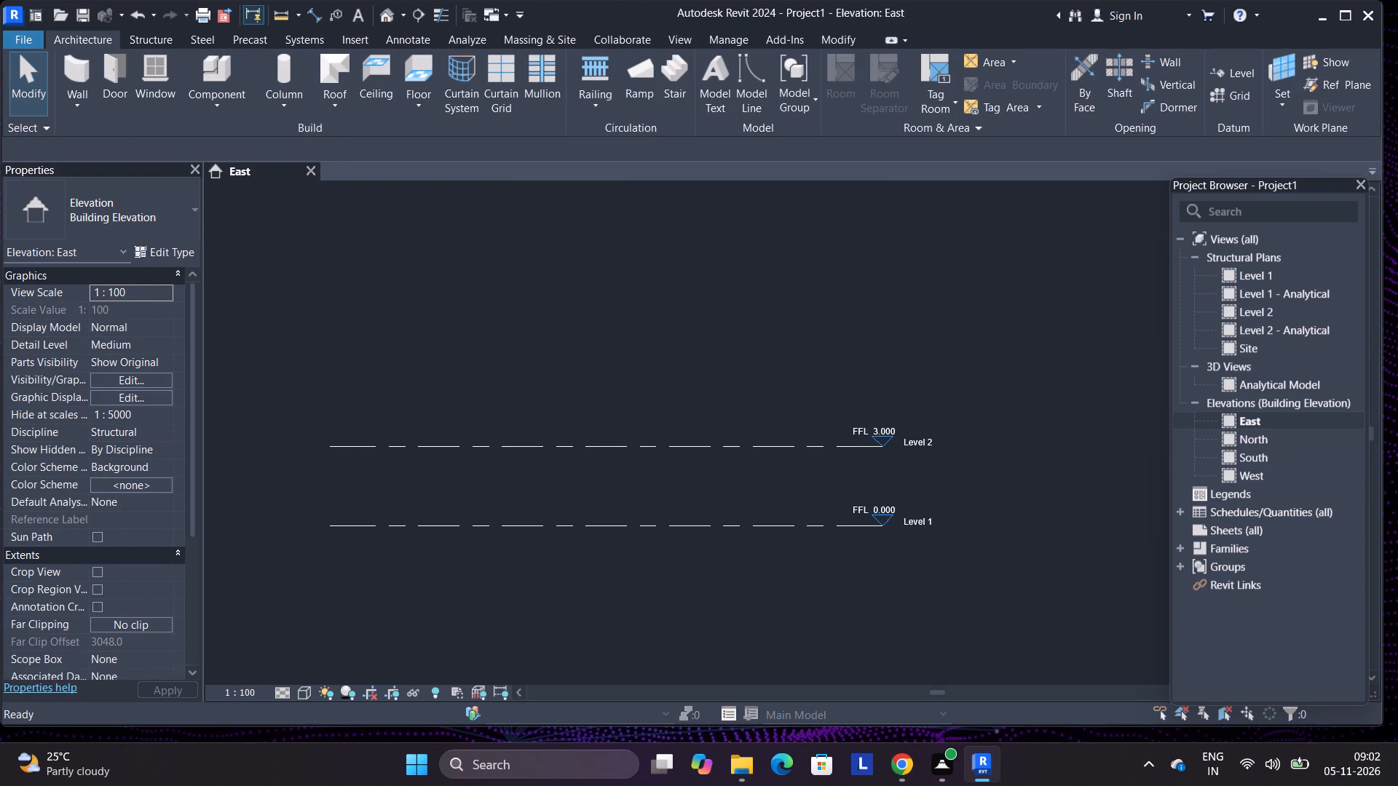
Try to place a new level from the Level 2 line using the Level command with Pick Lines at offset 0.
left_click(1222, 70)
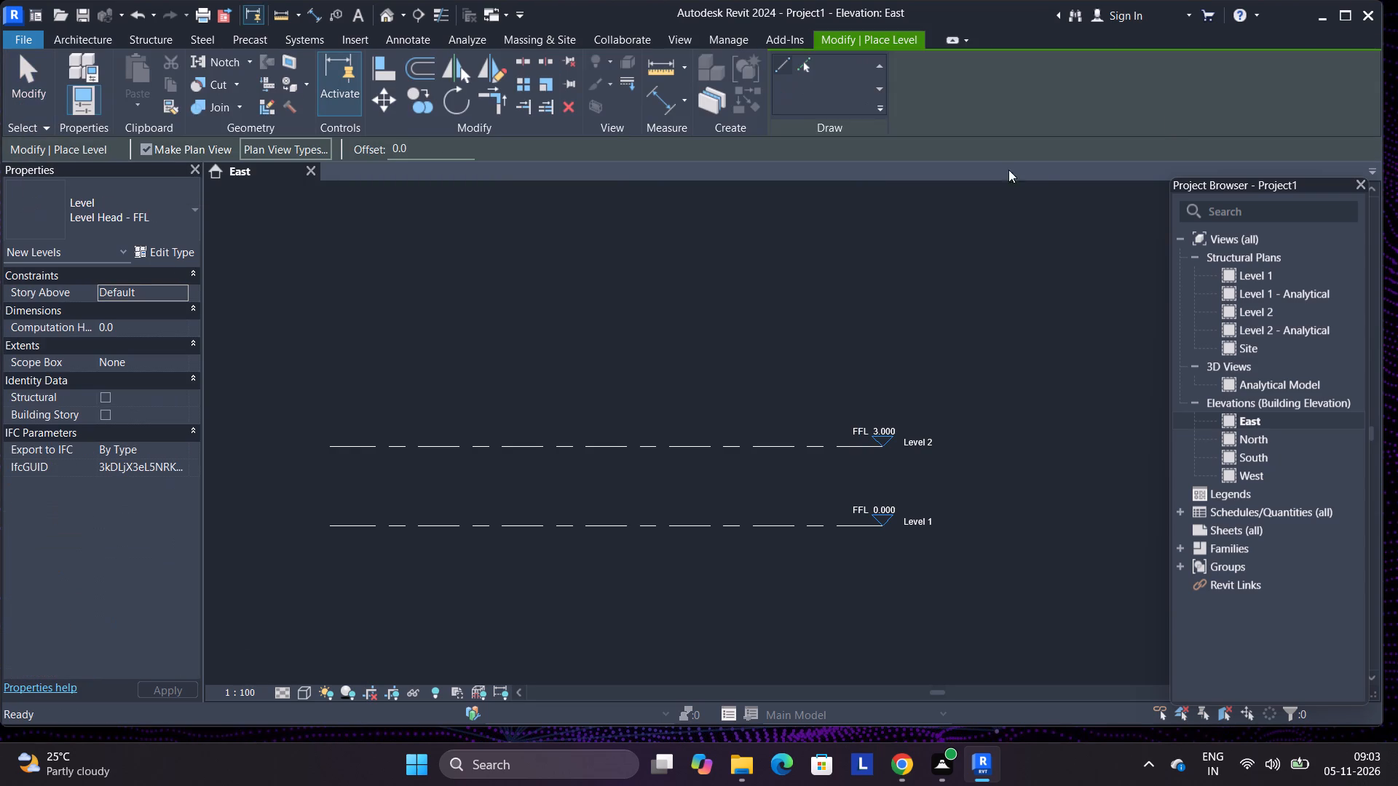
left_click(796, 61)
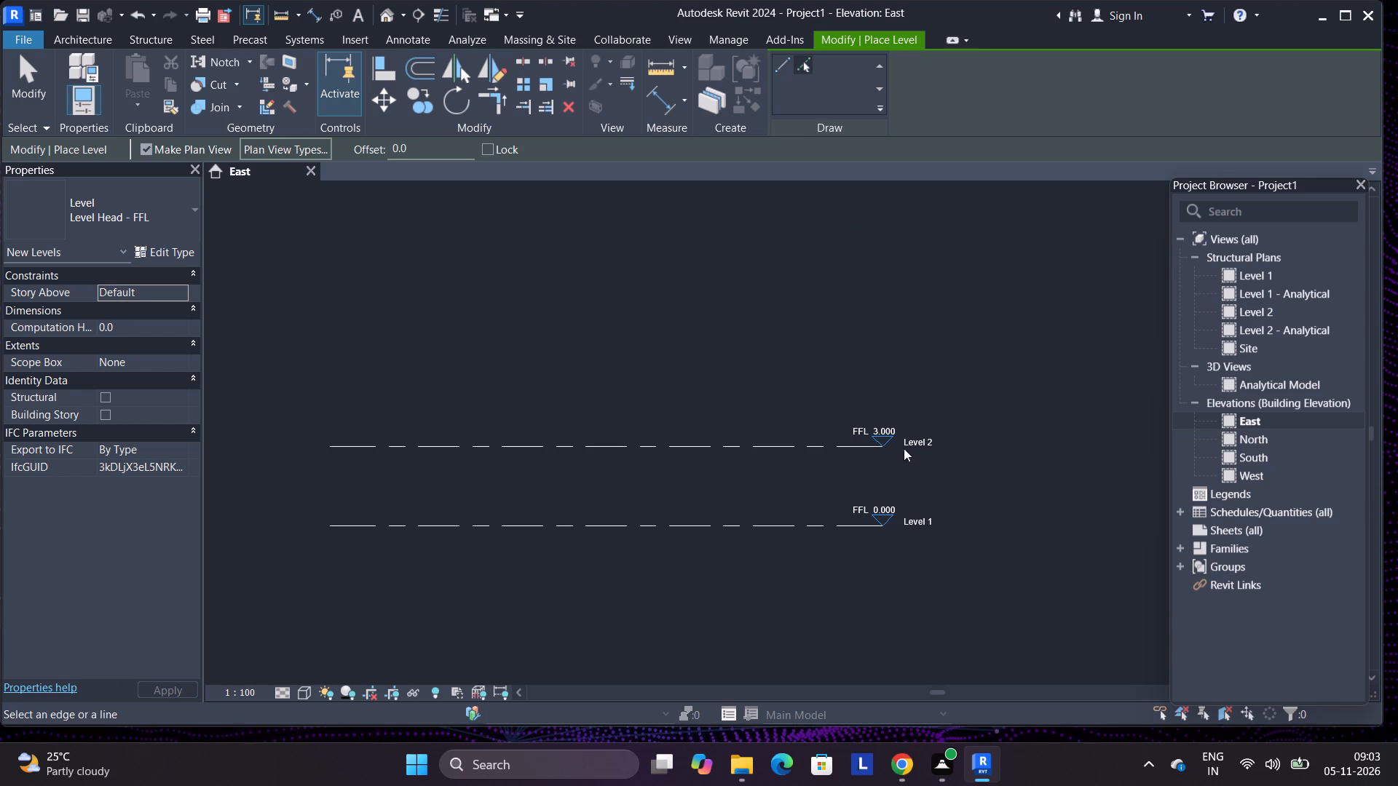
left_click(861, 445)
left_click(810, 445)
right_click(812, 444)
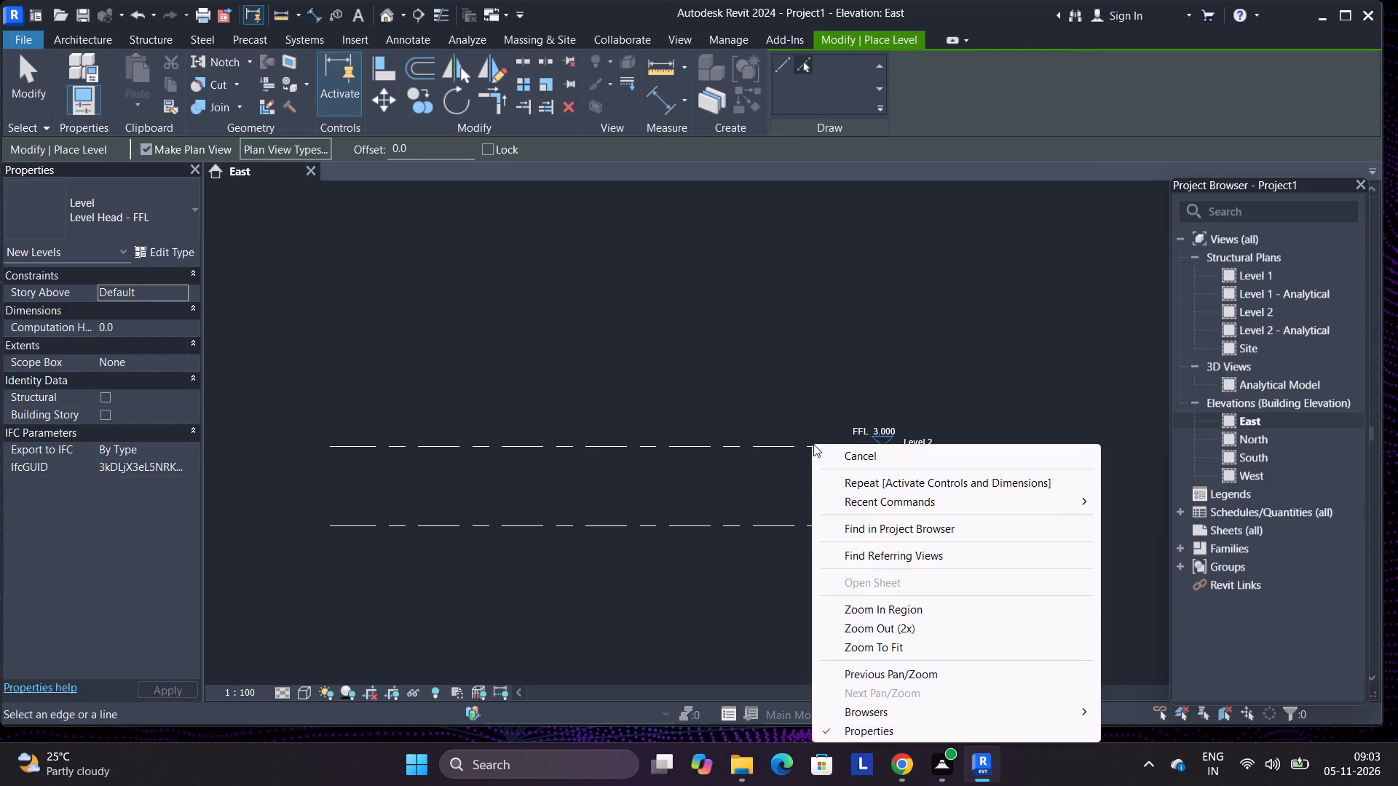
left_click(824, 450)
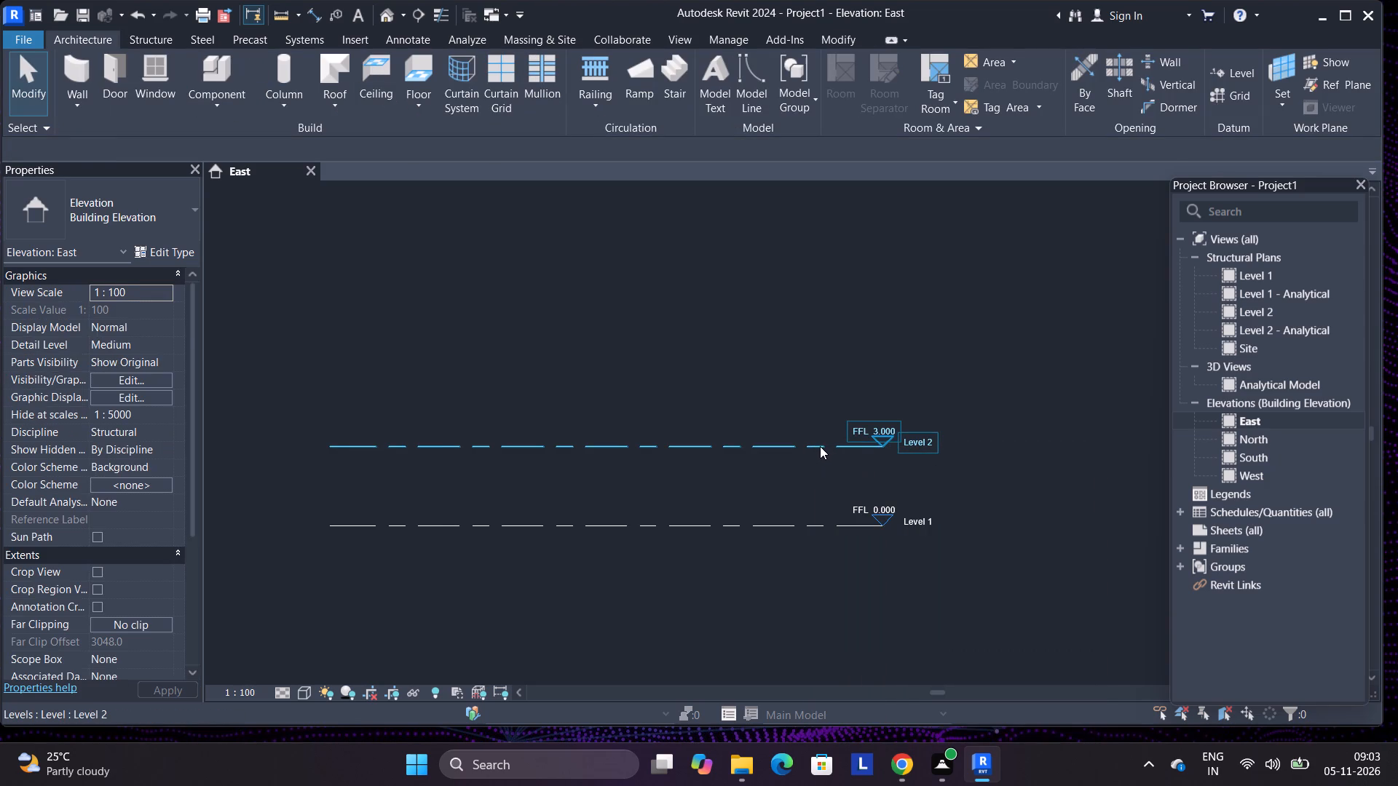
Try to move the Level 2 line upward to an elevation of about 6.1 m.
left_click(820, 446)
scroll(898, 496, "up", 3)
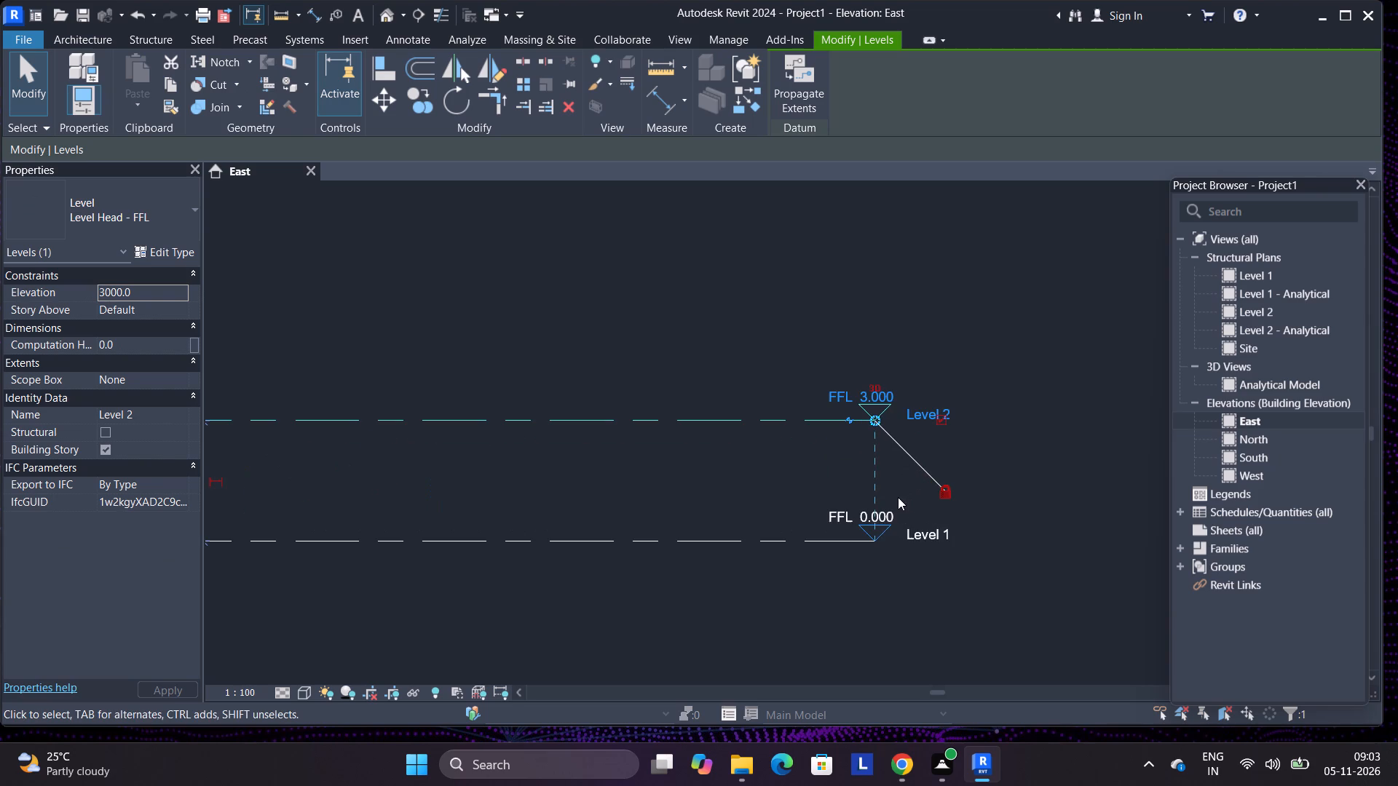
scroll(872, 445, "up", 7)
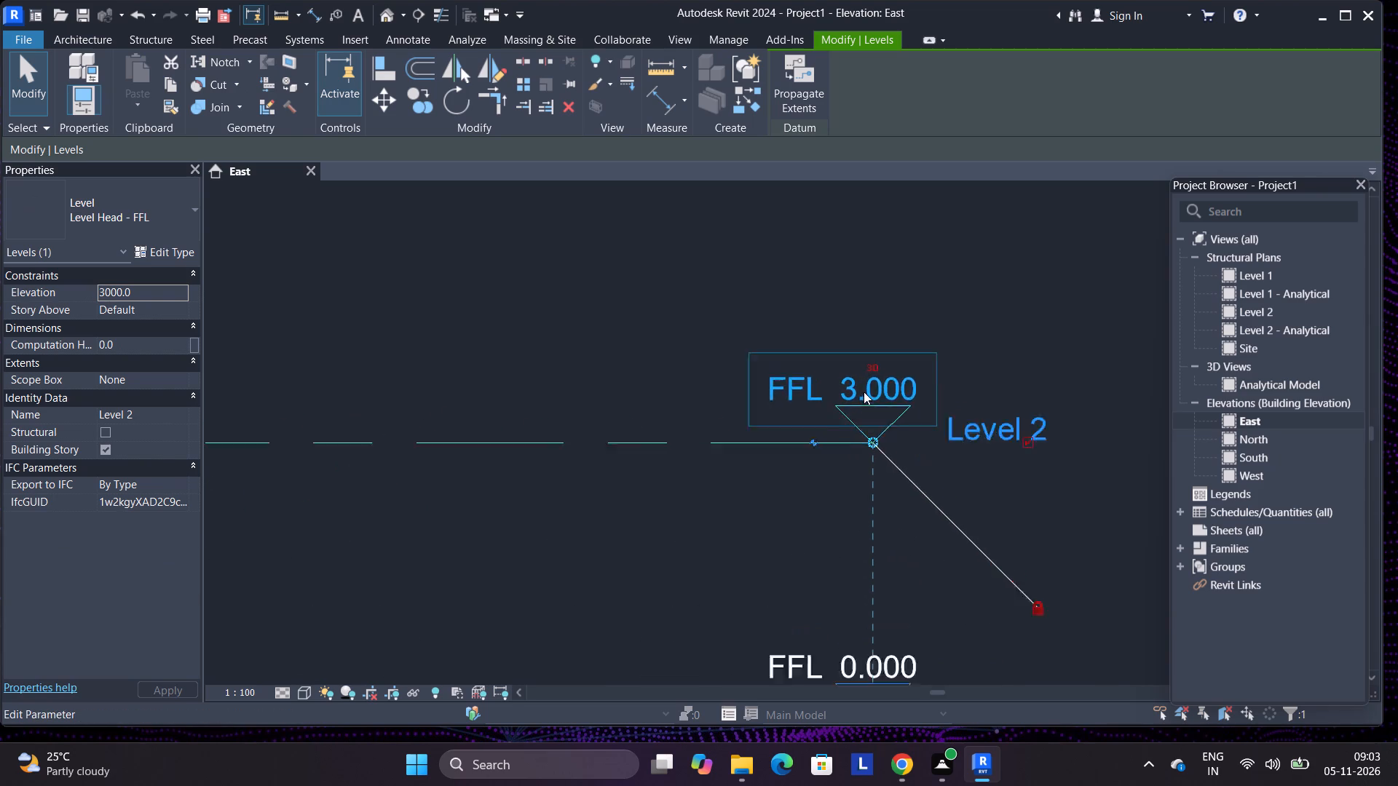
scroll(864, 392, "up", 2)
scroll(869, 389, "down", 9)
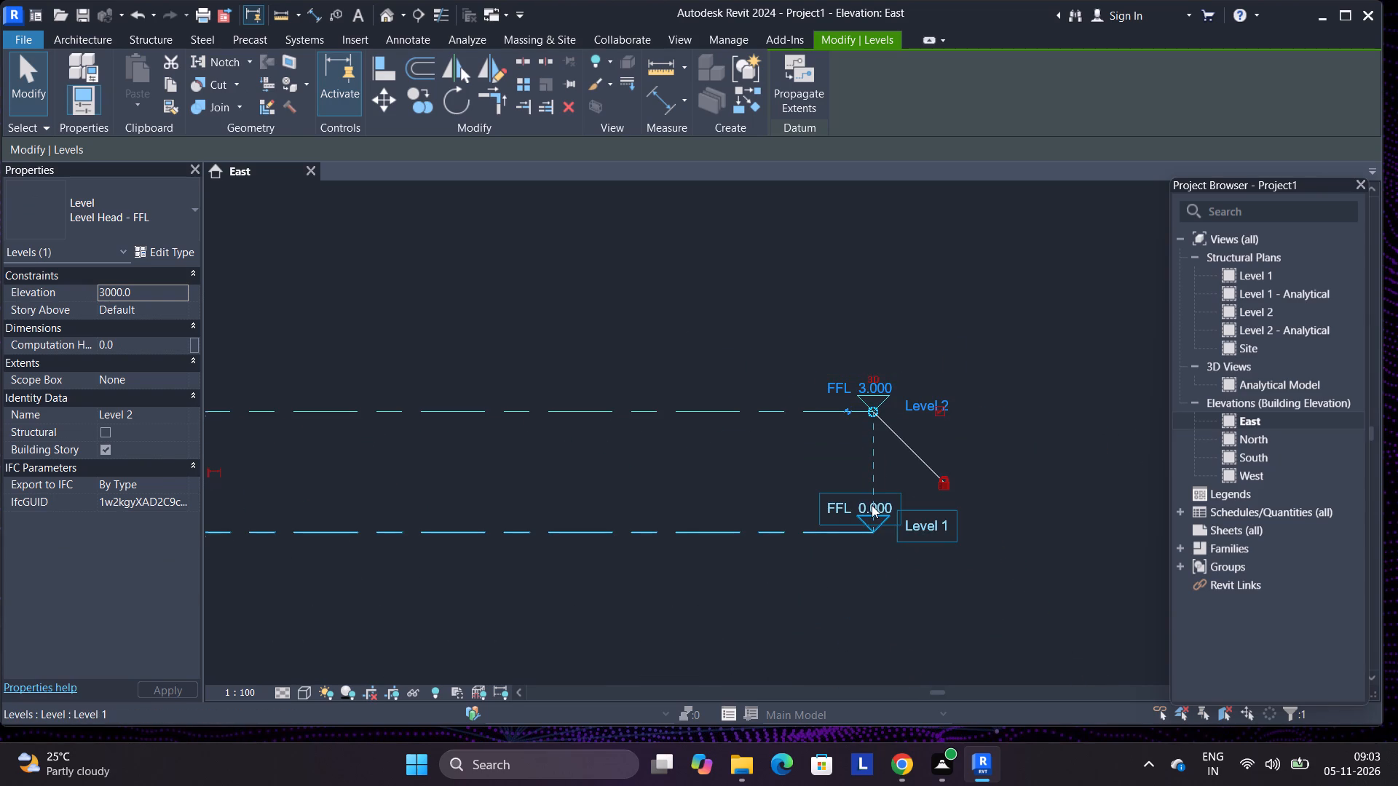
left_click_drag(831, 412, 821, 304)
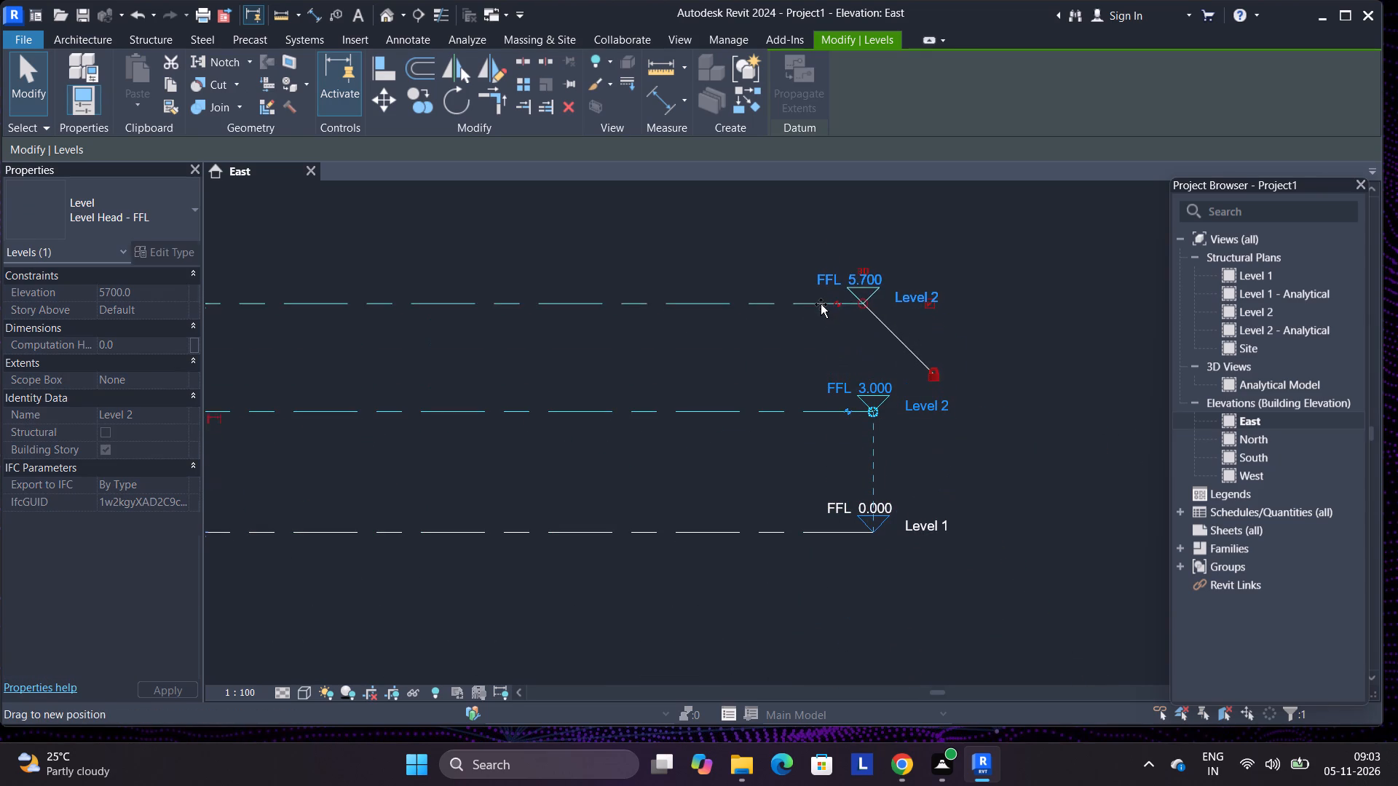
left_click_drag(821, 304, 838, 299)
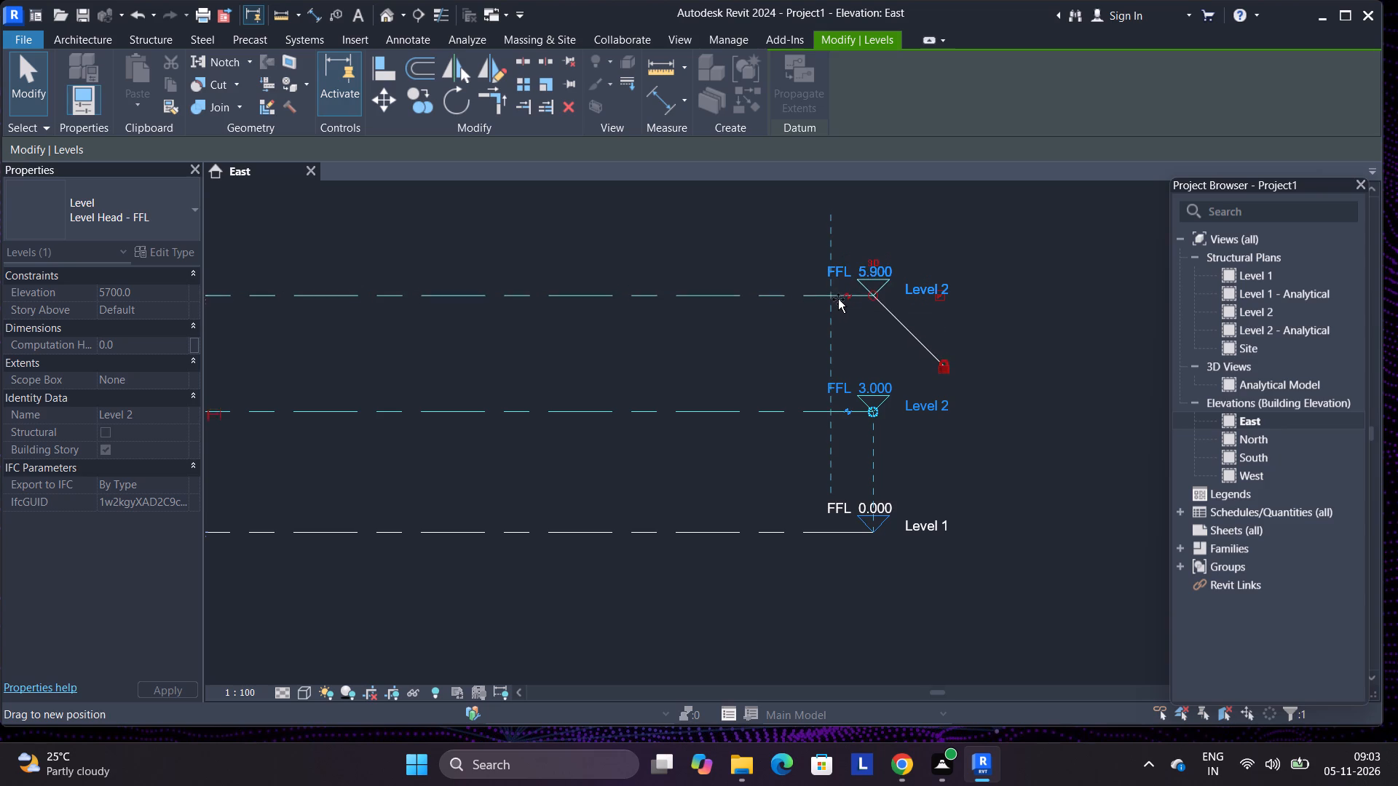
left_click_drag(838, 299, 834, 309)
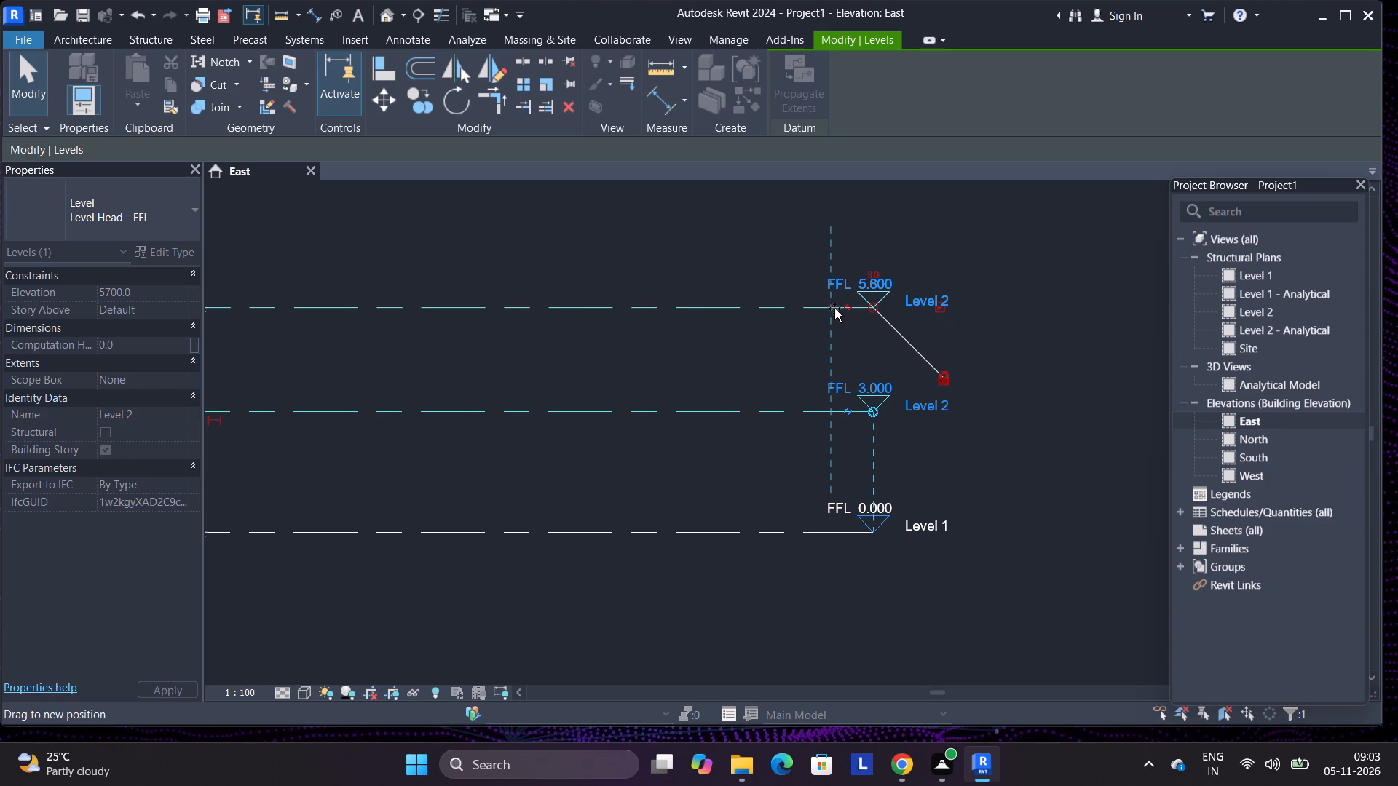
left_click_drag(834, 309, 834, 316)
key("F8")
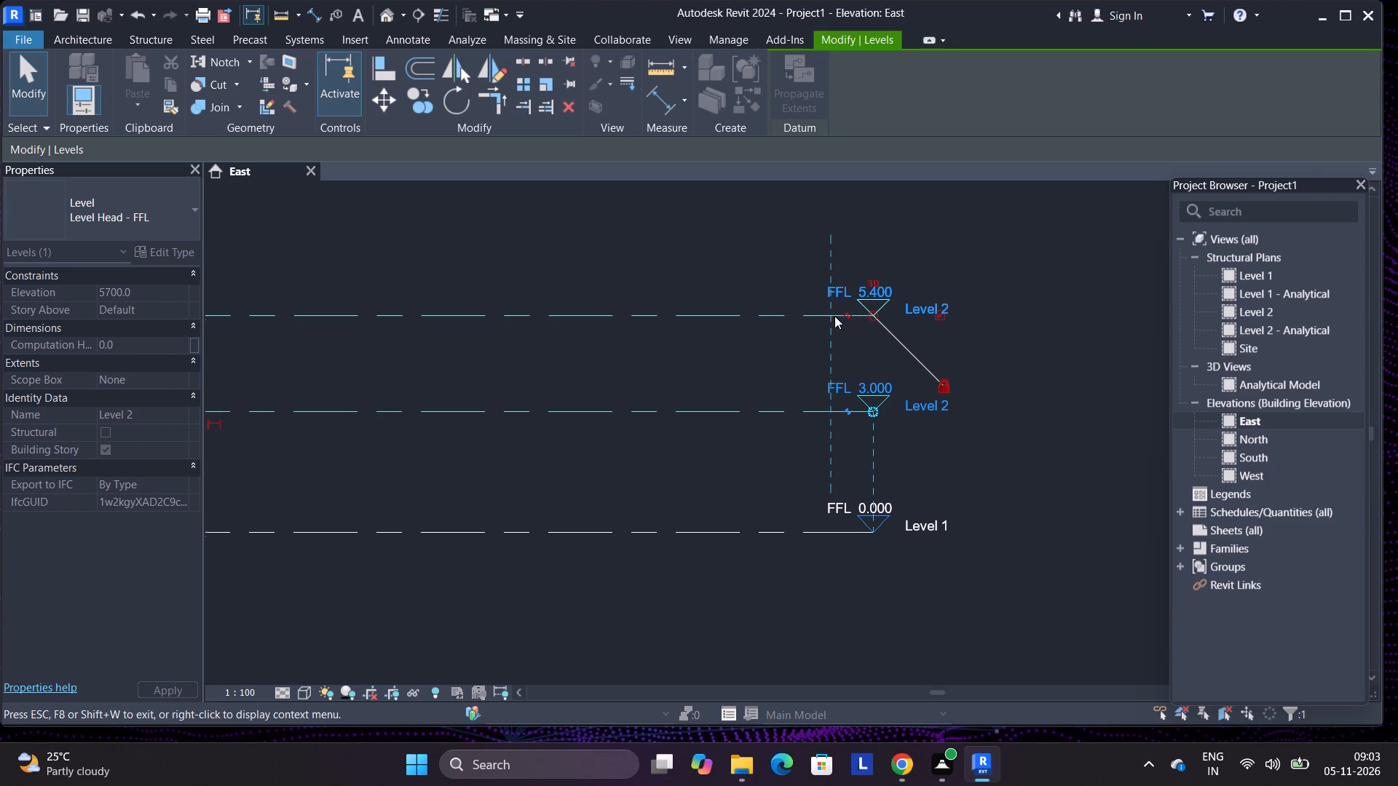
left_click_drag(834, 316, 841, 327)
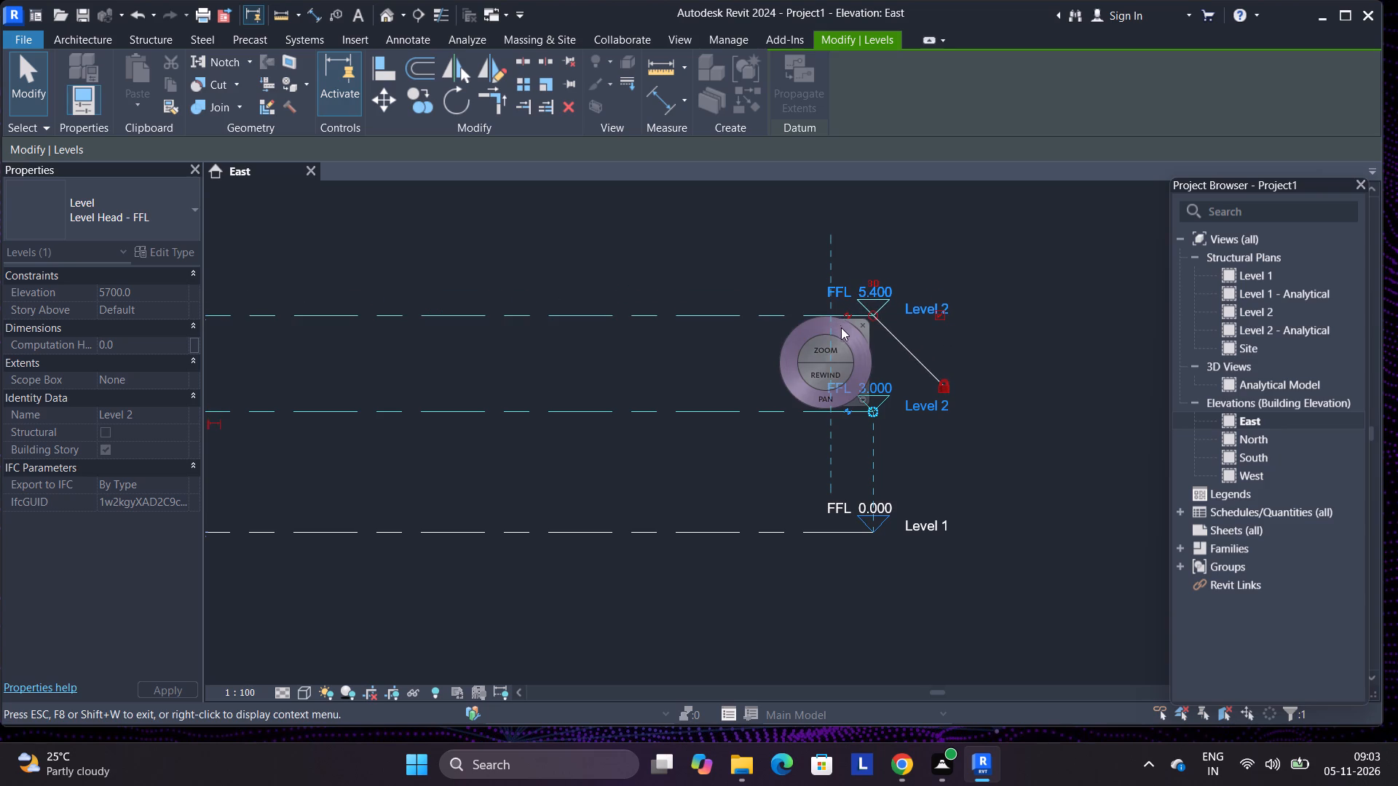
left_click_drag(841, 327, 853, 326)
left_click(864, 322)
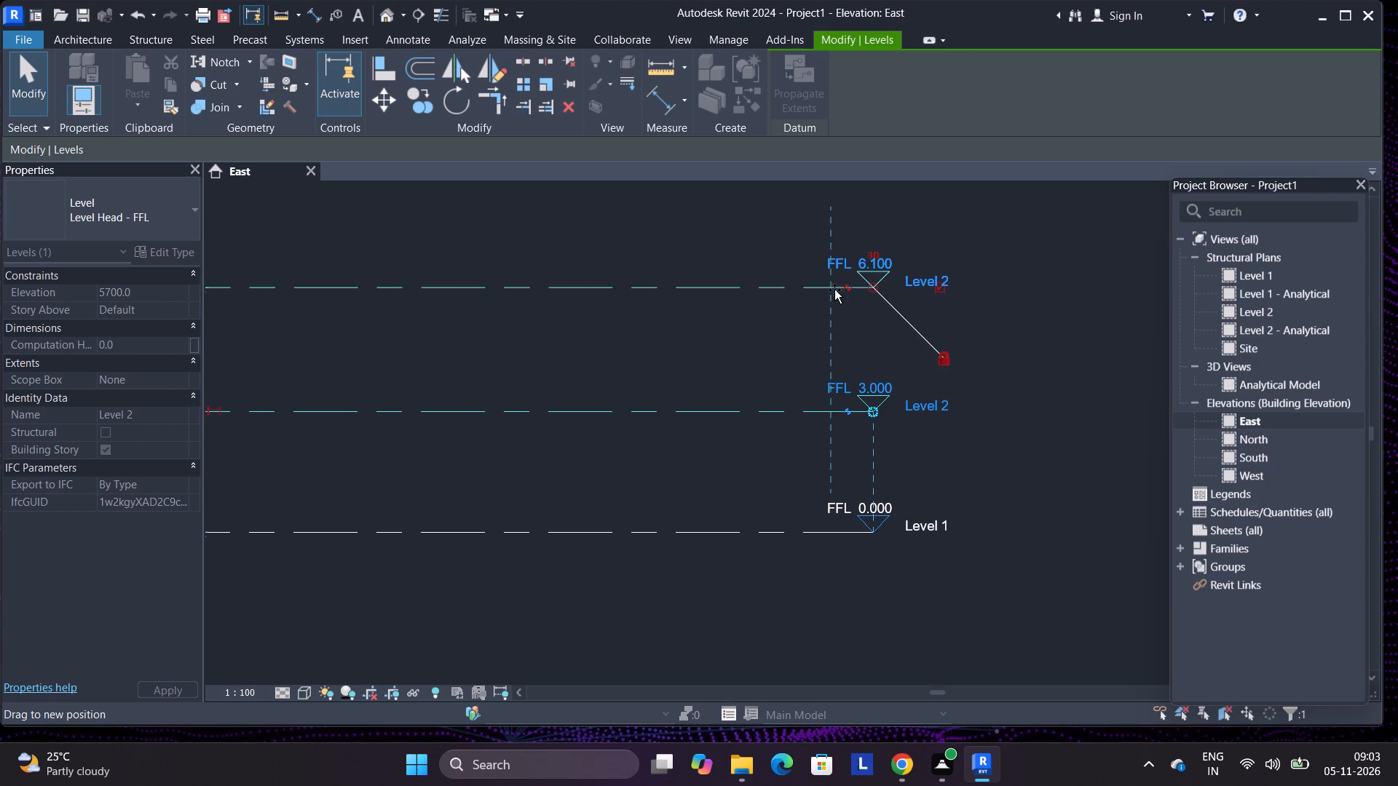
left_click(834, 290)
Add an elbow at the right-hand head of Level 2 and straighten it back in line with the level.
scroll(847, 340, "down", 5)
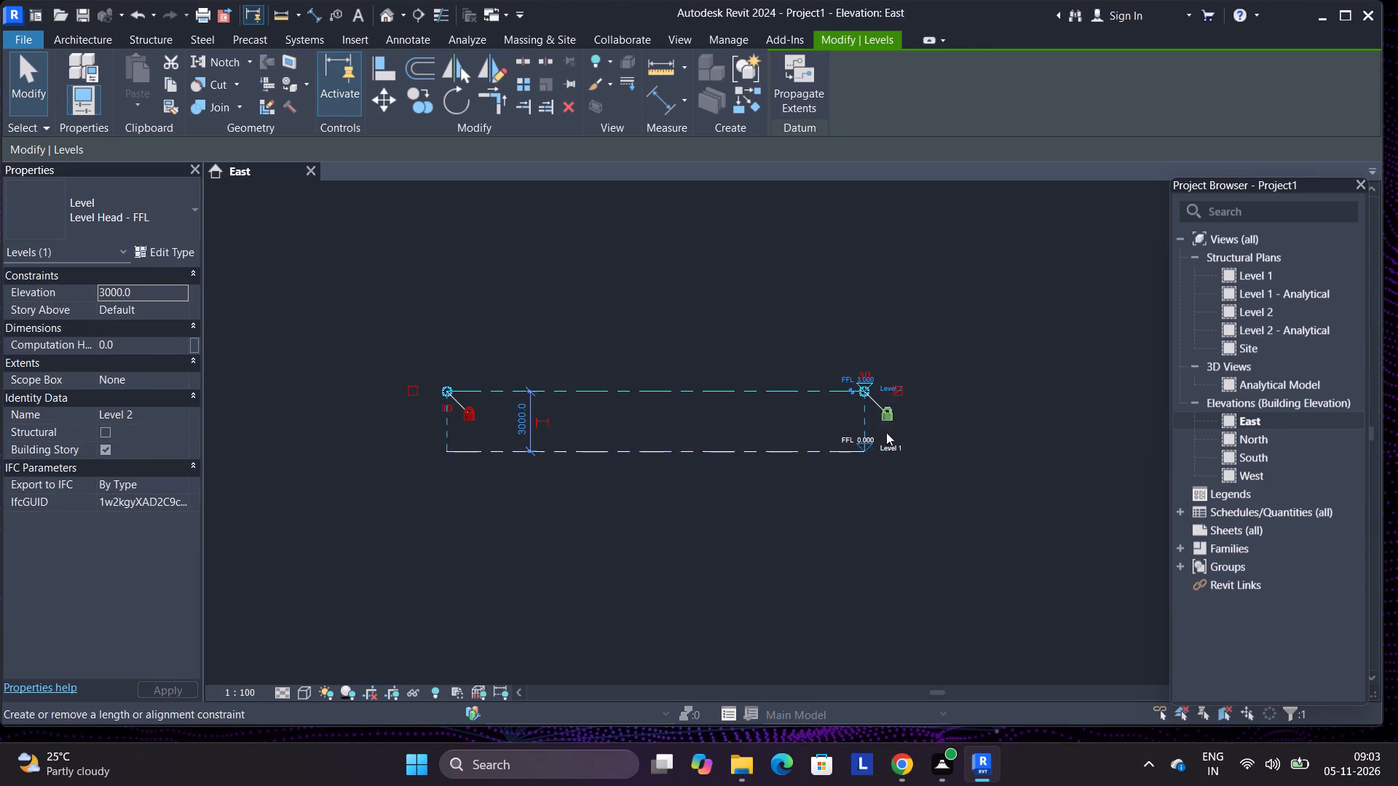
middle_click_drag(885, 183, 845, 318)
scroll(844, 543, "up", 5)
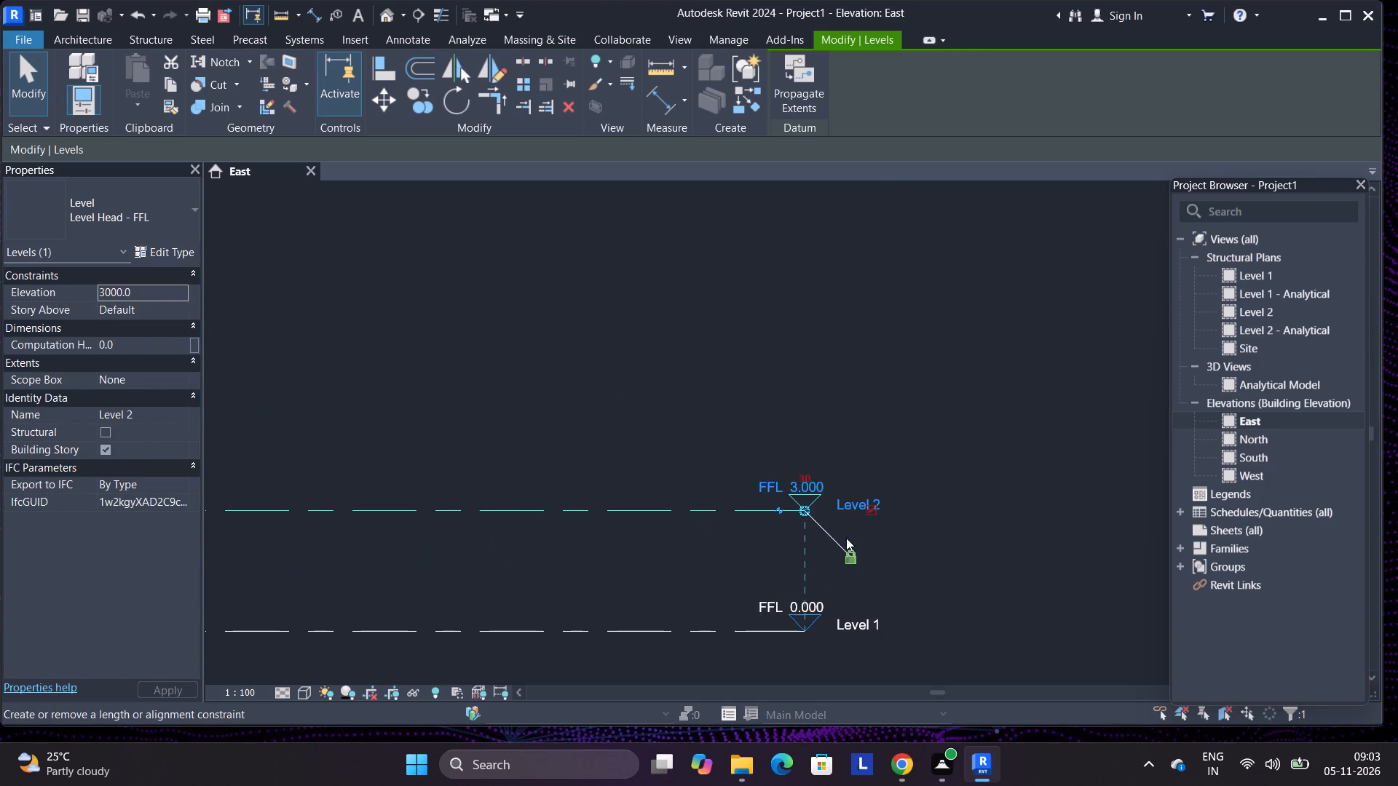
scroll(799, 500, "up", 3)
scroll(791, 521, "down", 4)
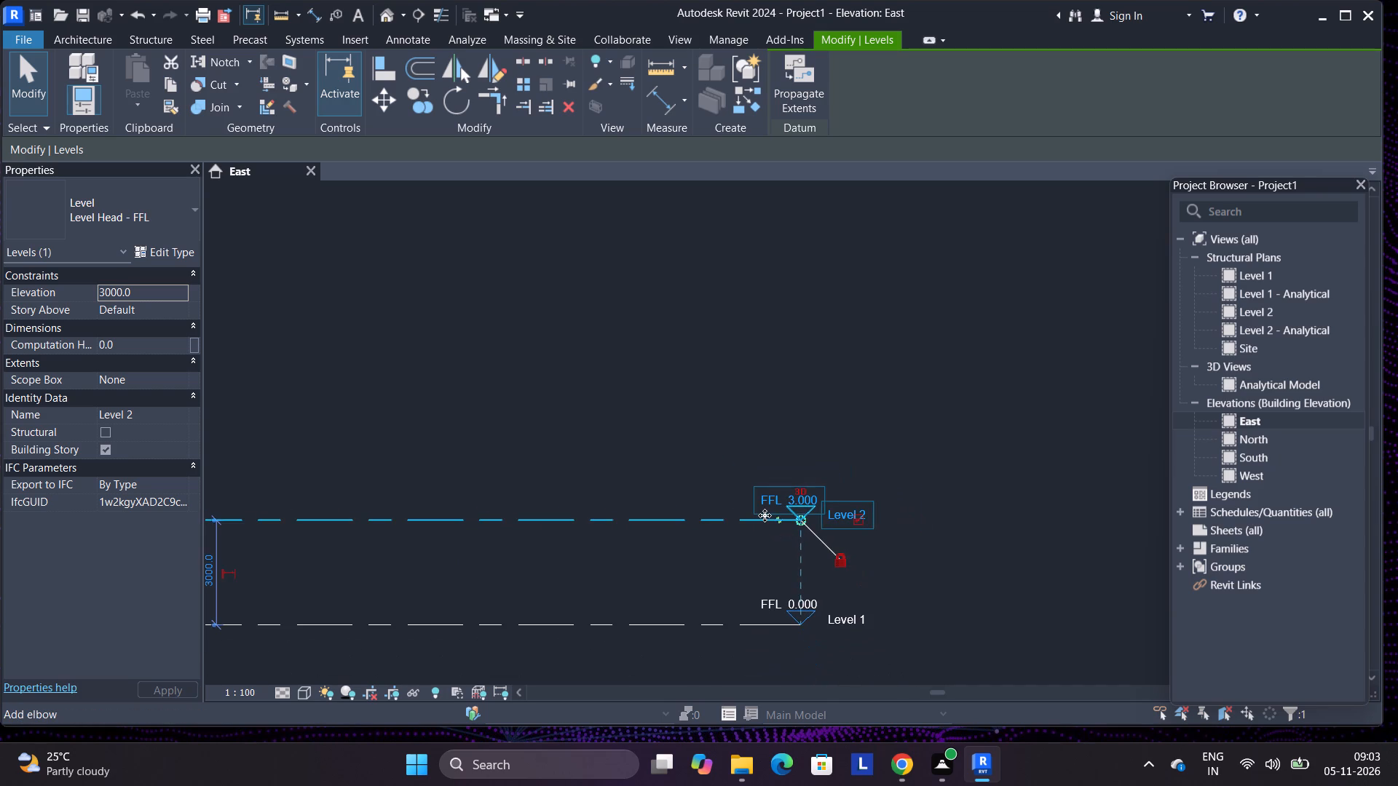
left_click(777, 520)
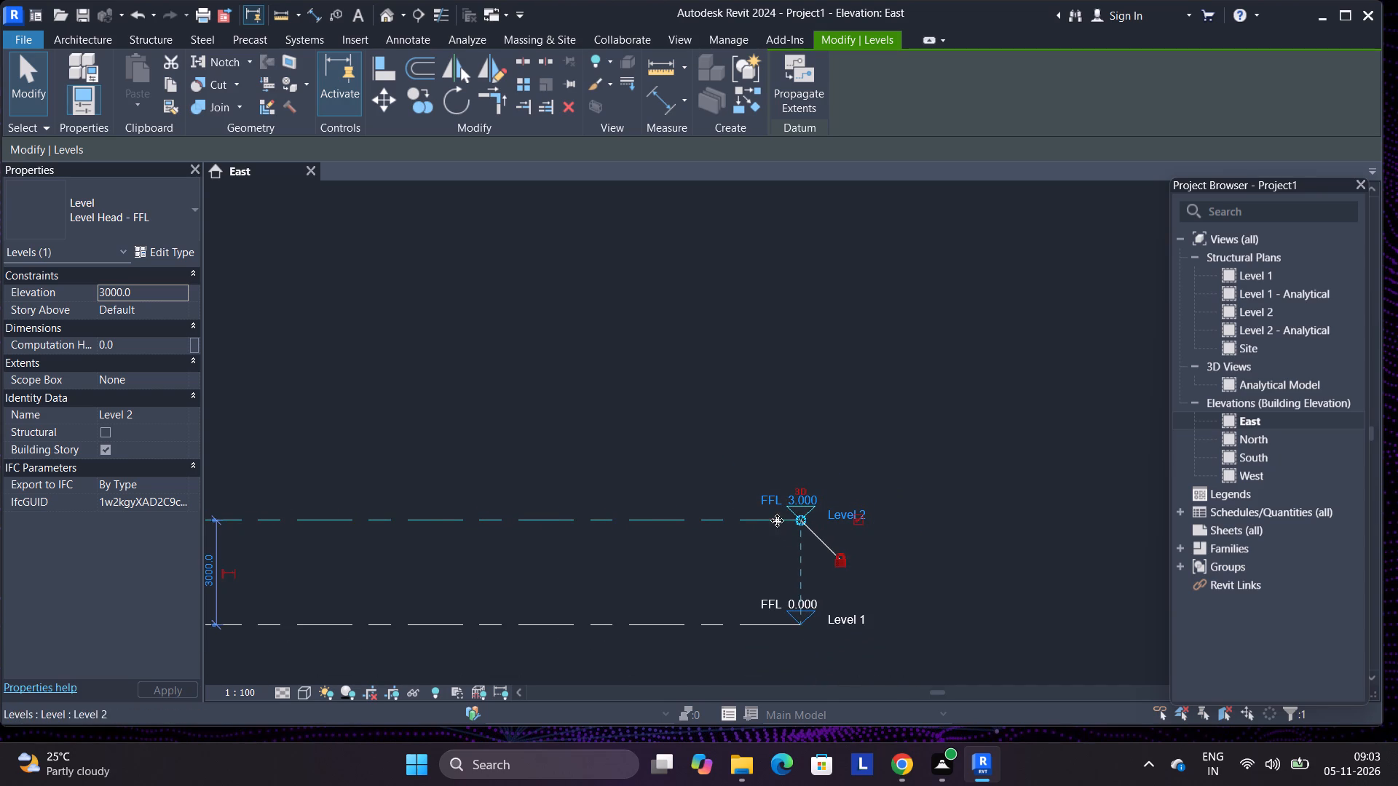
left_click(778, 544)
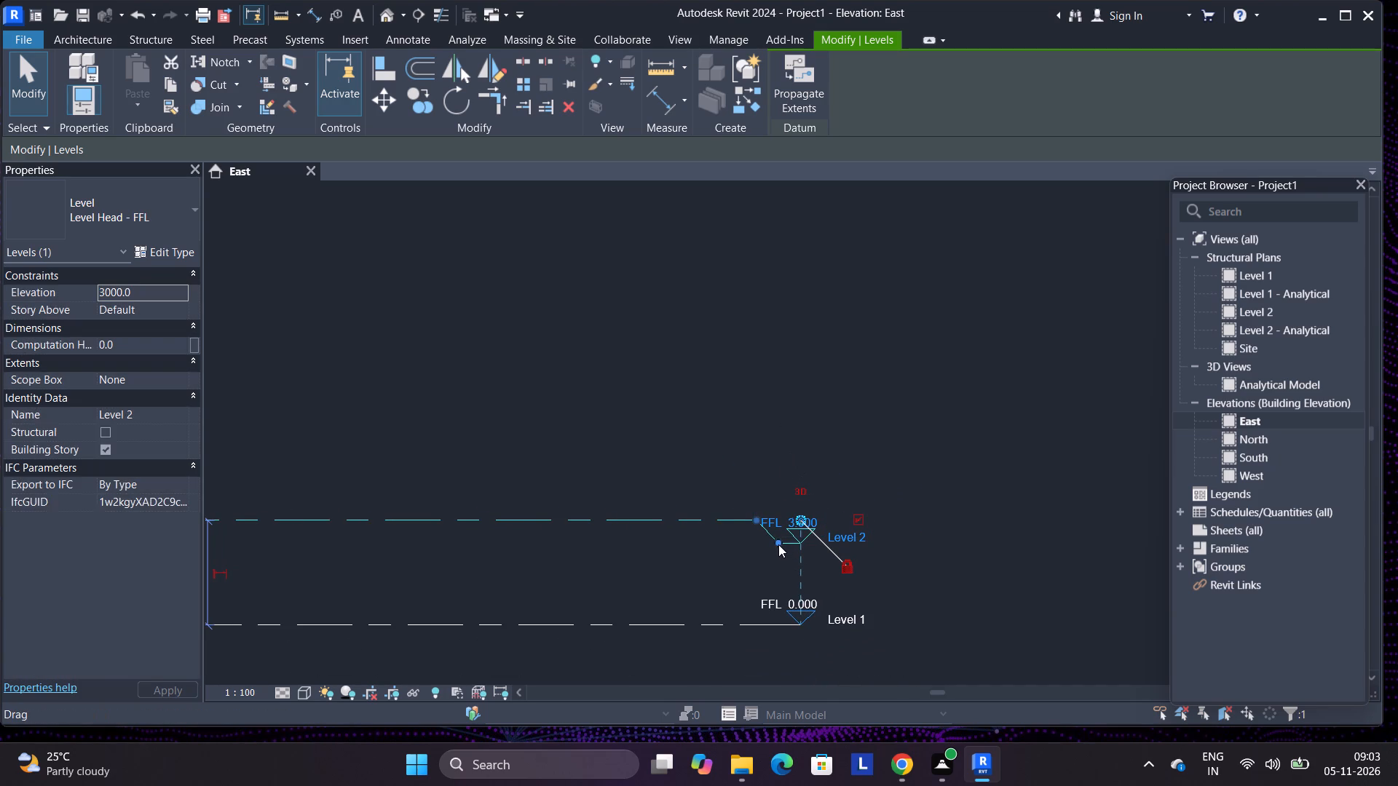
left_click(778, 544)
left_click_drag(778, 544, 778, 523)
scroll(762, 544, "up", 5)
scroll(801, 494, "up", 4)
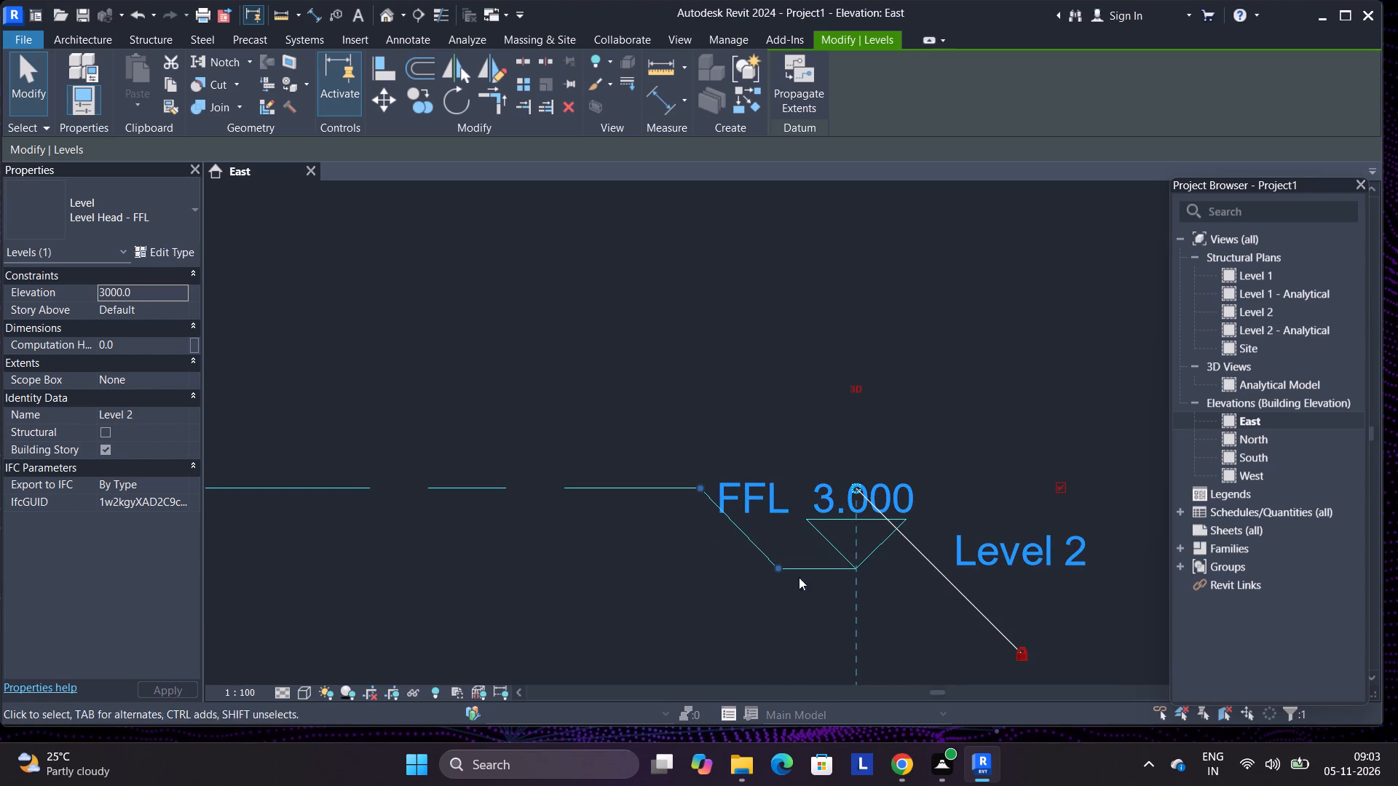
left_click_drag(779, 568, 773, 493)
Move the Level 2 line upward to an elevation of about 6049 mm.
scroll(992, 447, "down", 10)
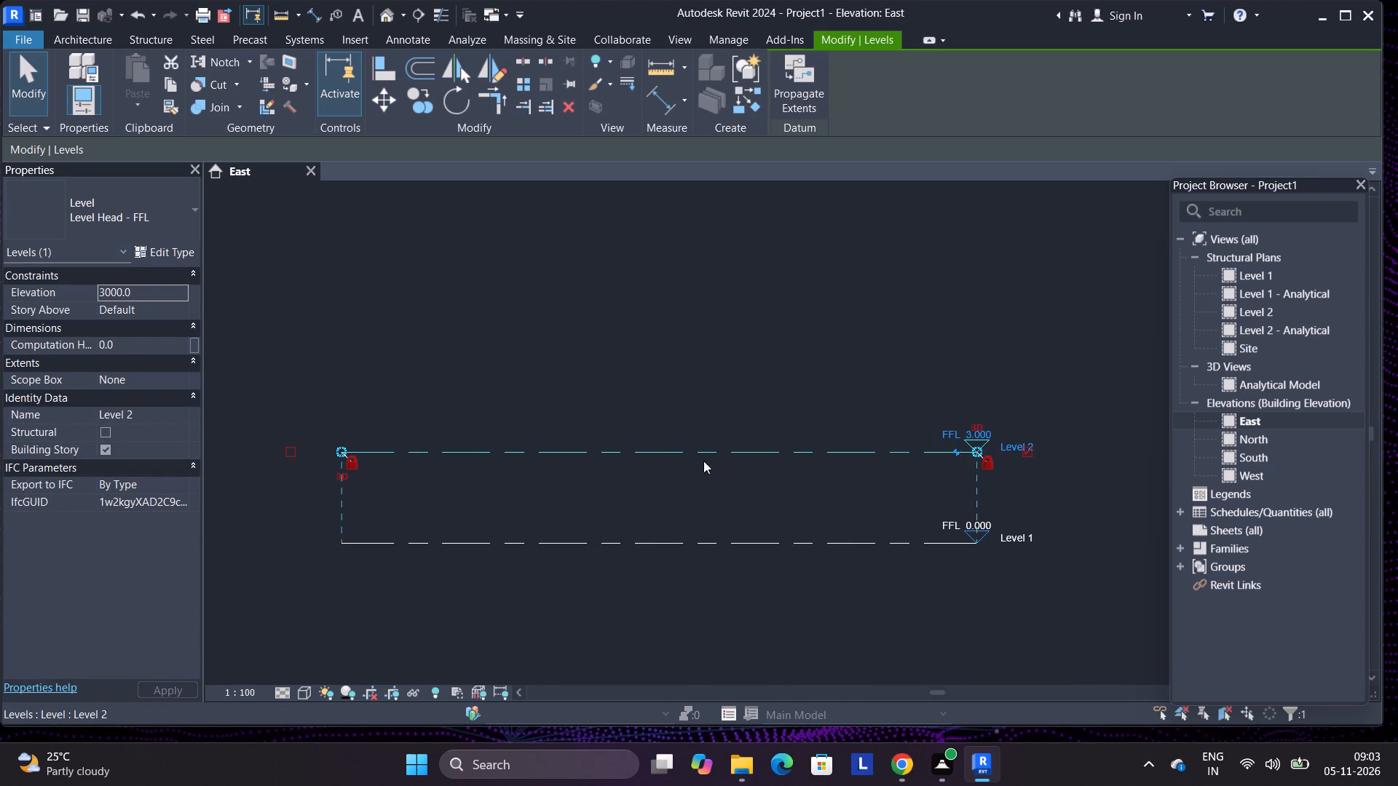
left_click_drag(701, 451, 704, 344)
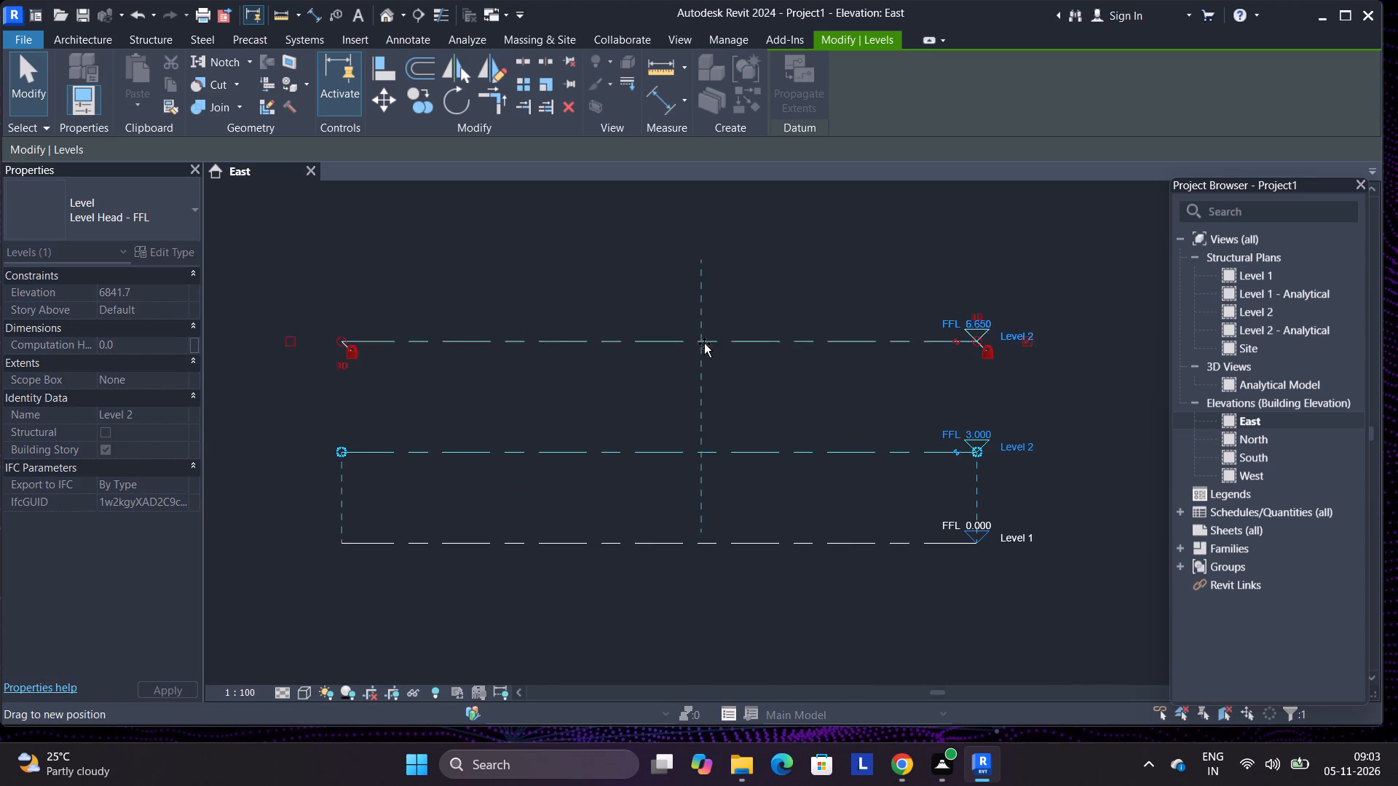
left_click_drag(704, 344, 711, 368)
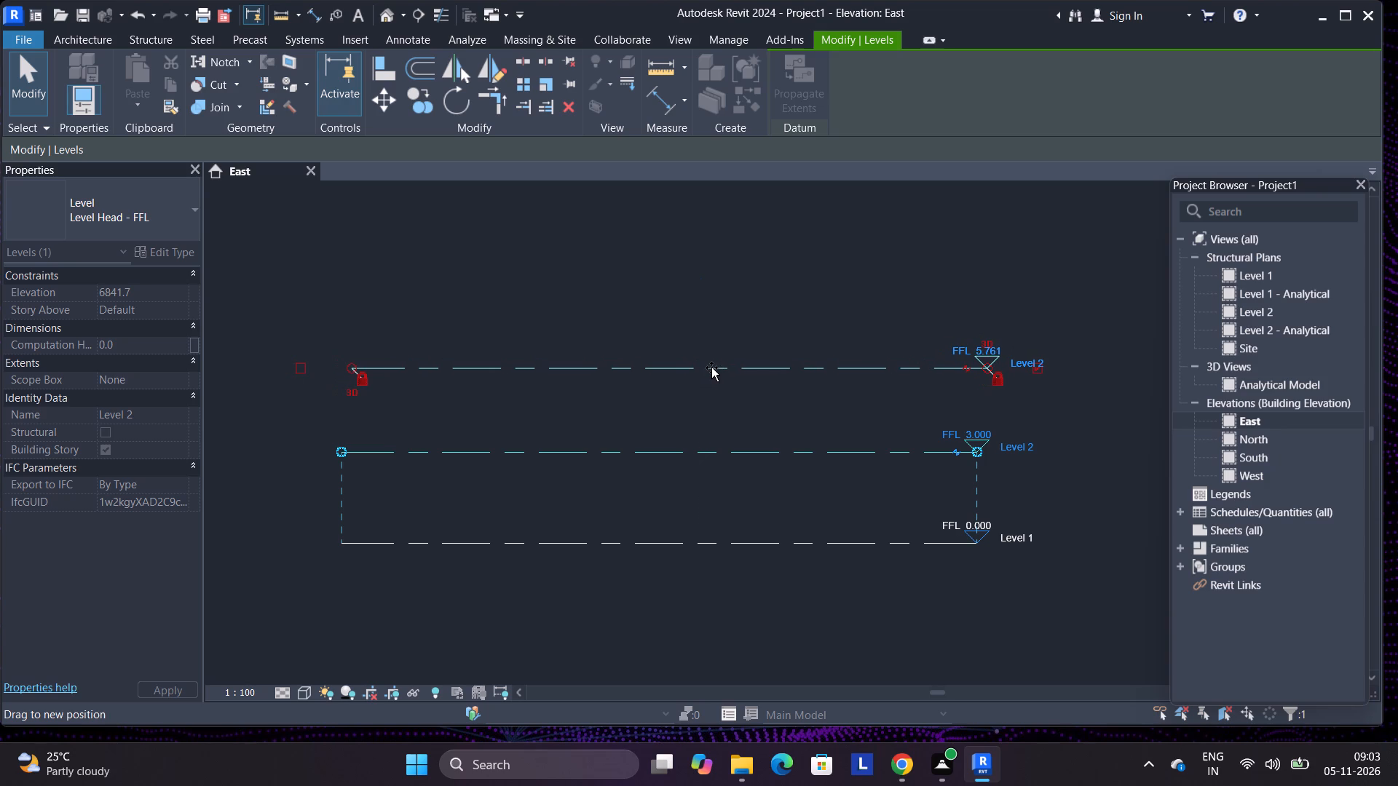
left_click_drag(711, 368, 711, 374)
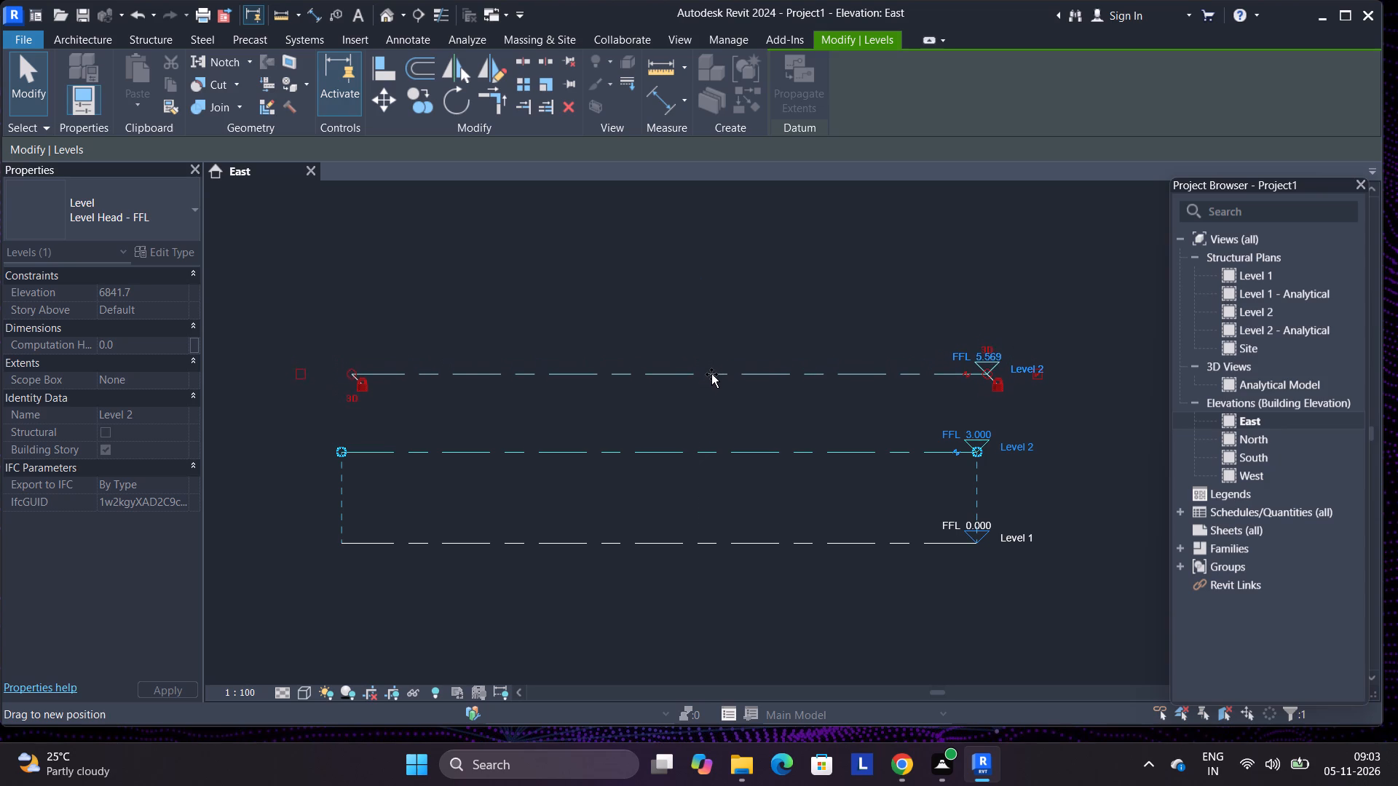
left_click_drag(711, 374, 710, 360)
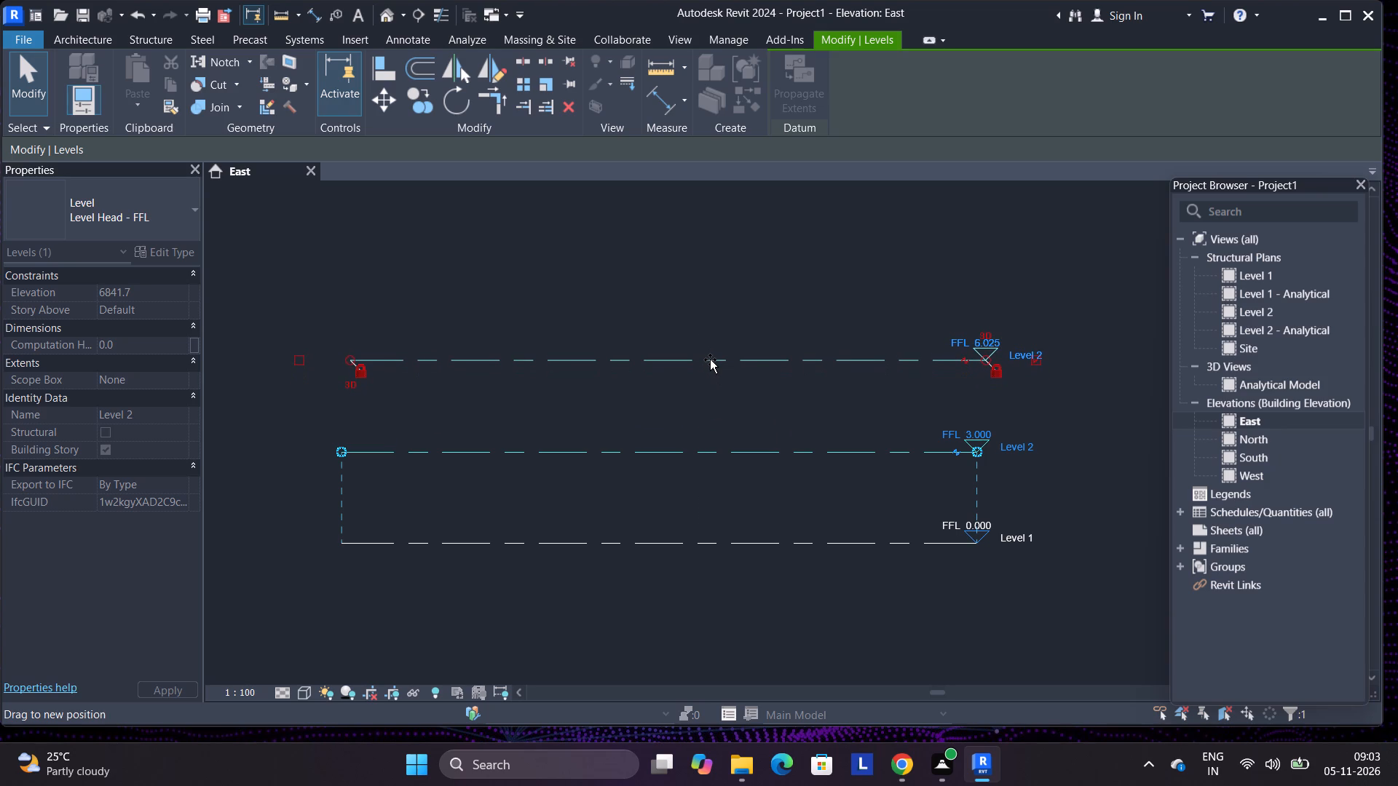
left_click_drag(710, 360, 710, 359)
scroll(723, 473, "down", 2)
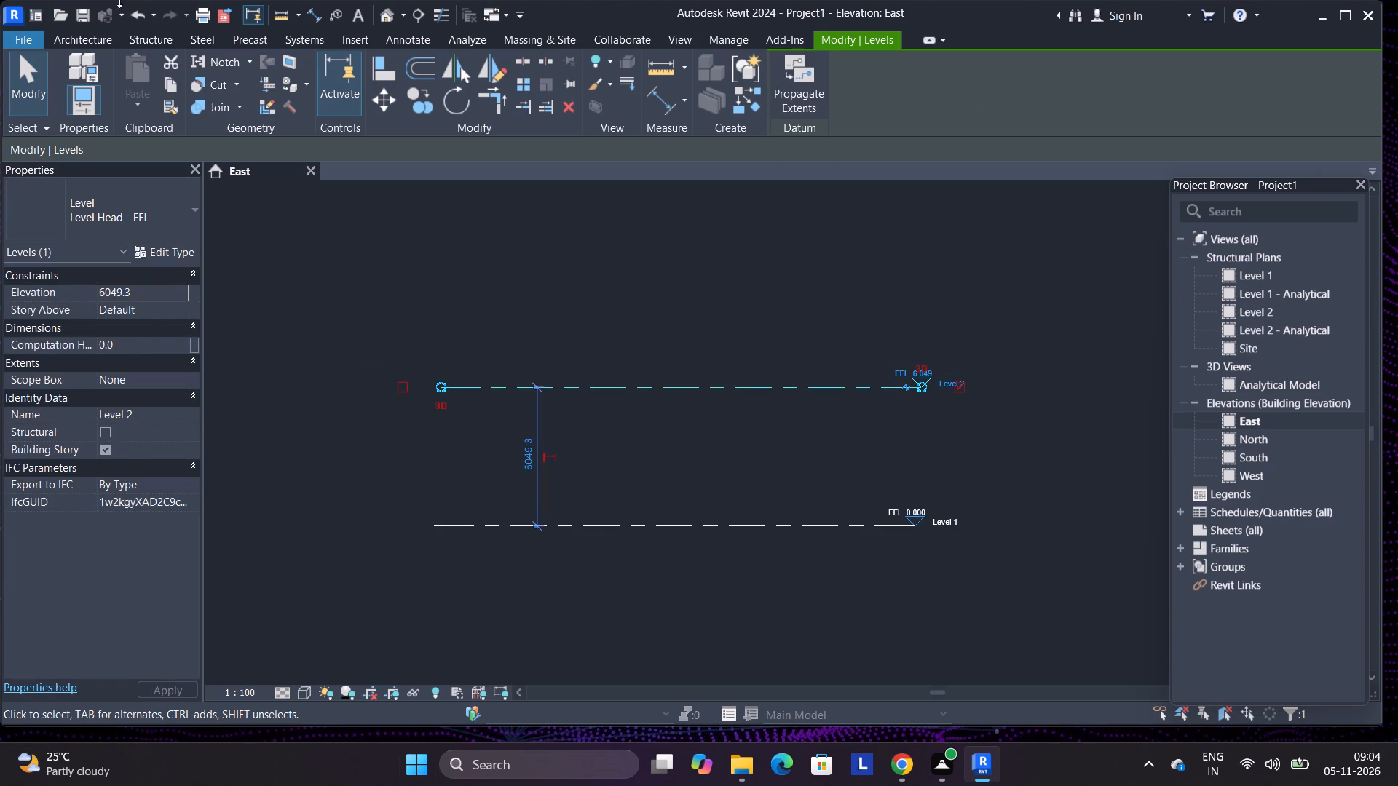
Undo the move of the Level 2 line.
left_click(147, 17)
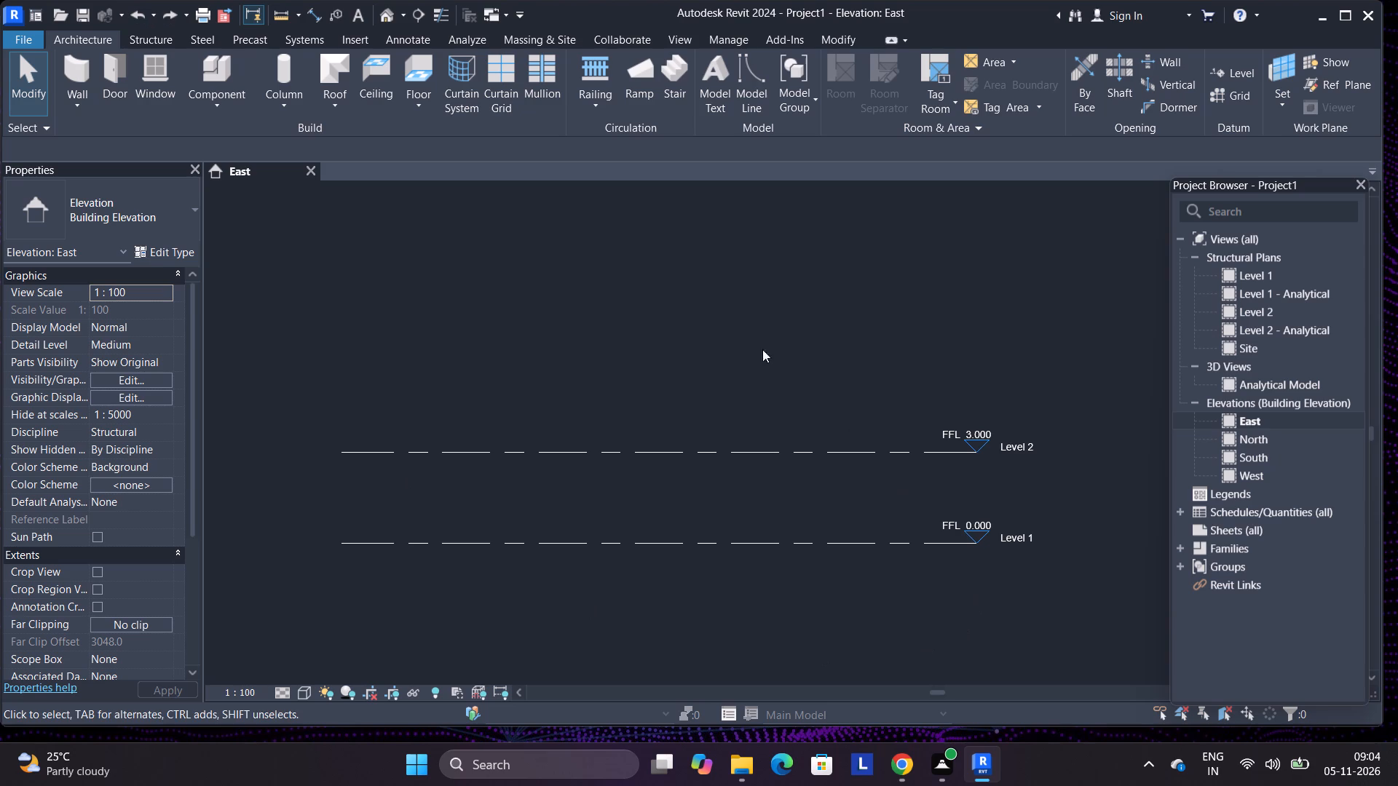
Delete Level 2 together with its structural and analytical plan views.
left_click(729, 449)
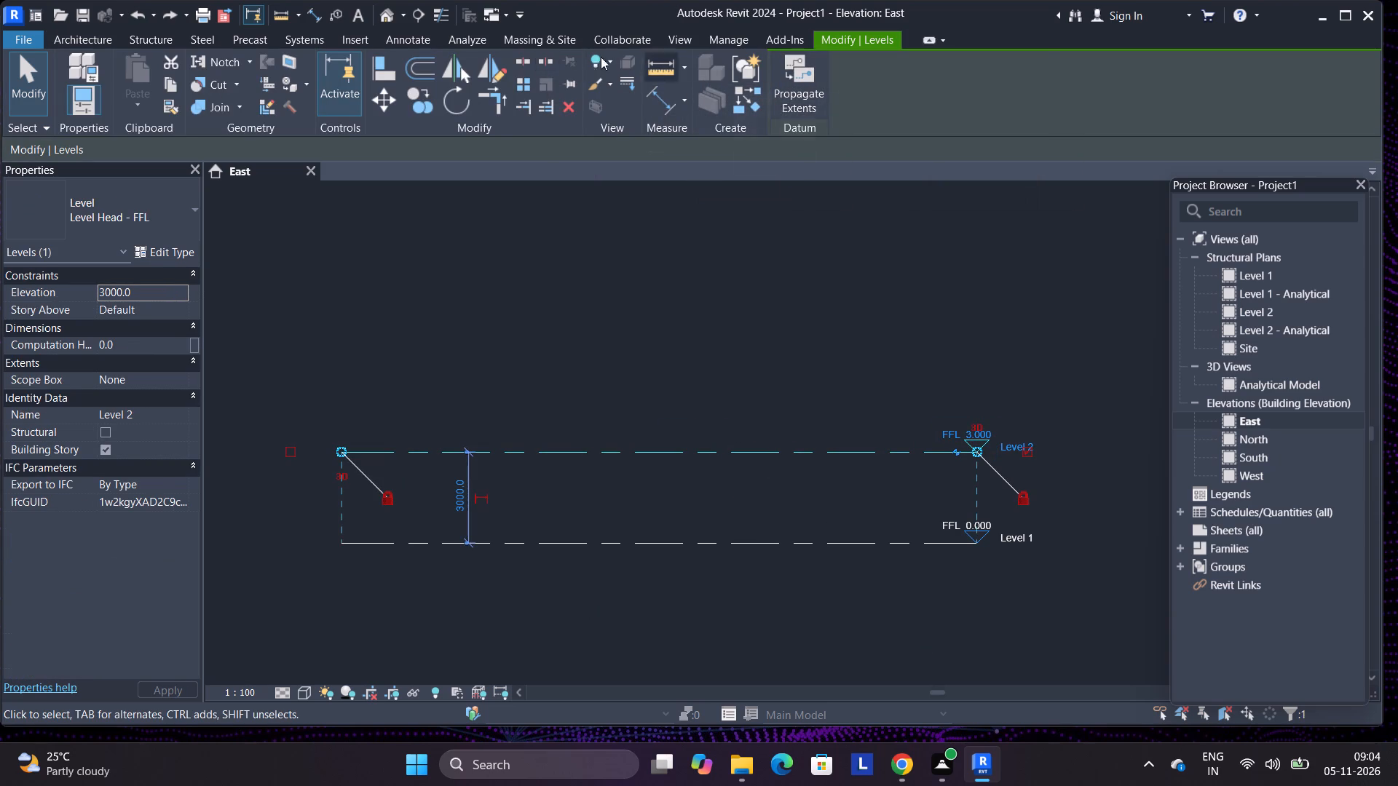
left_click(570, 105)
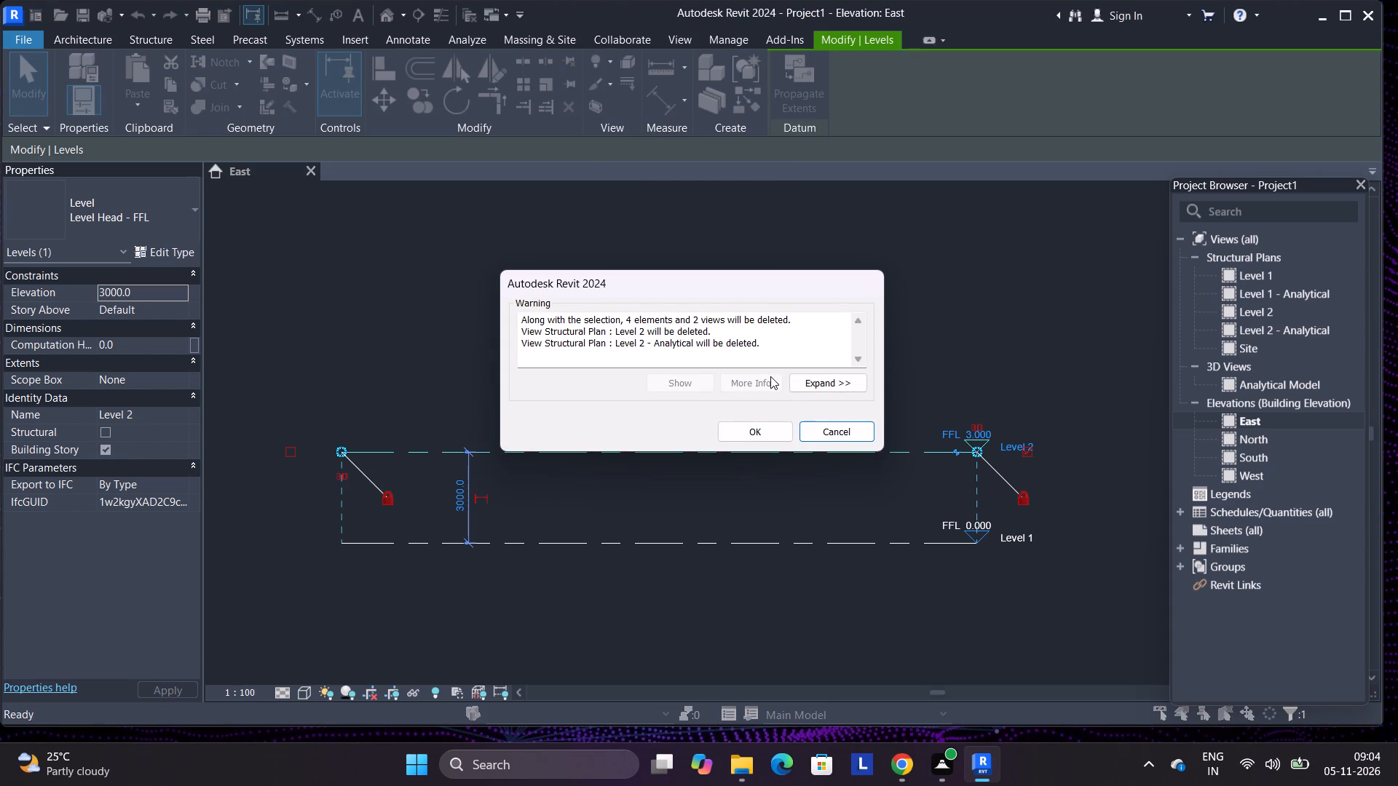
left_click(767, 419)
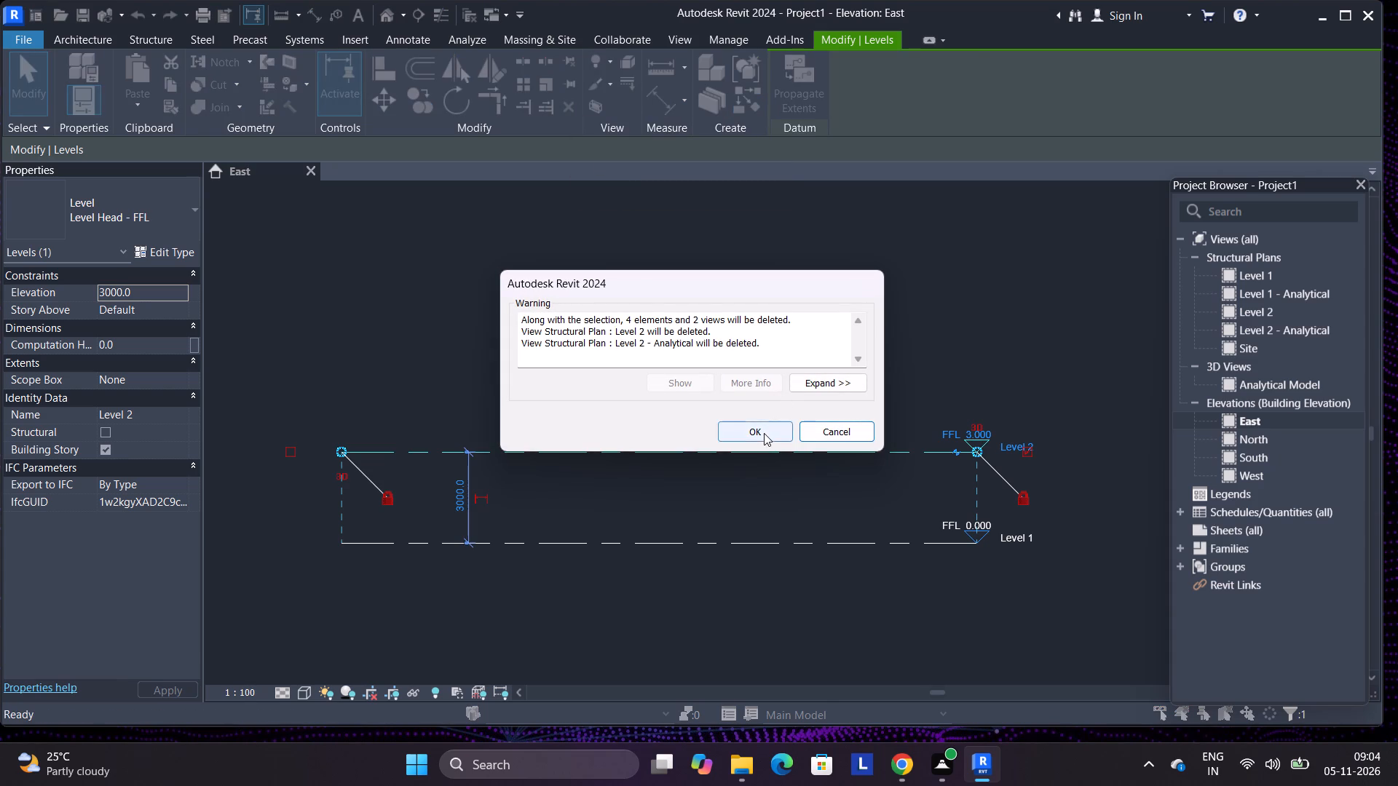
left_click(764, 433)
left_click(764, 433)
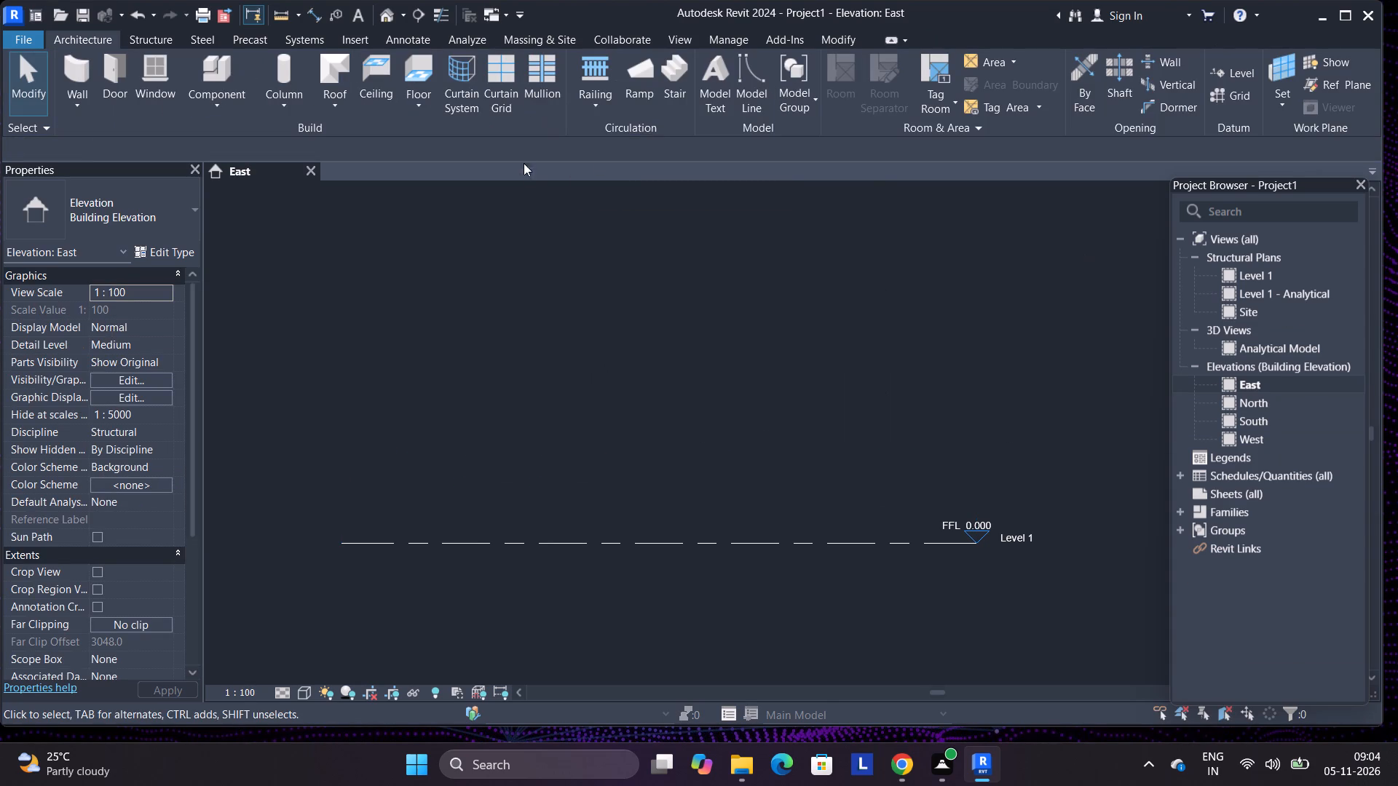
Start the Level command with Pick Lines and deactivate controls and dimensions.
left_click(1229, 66)
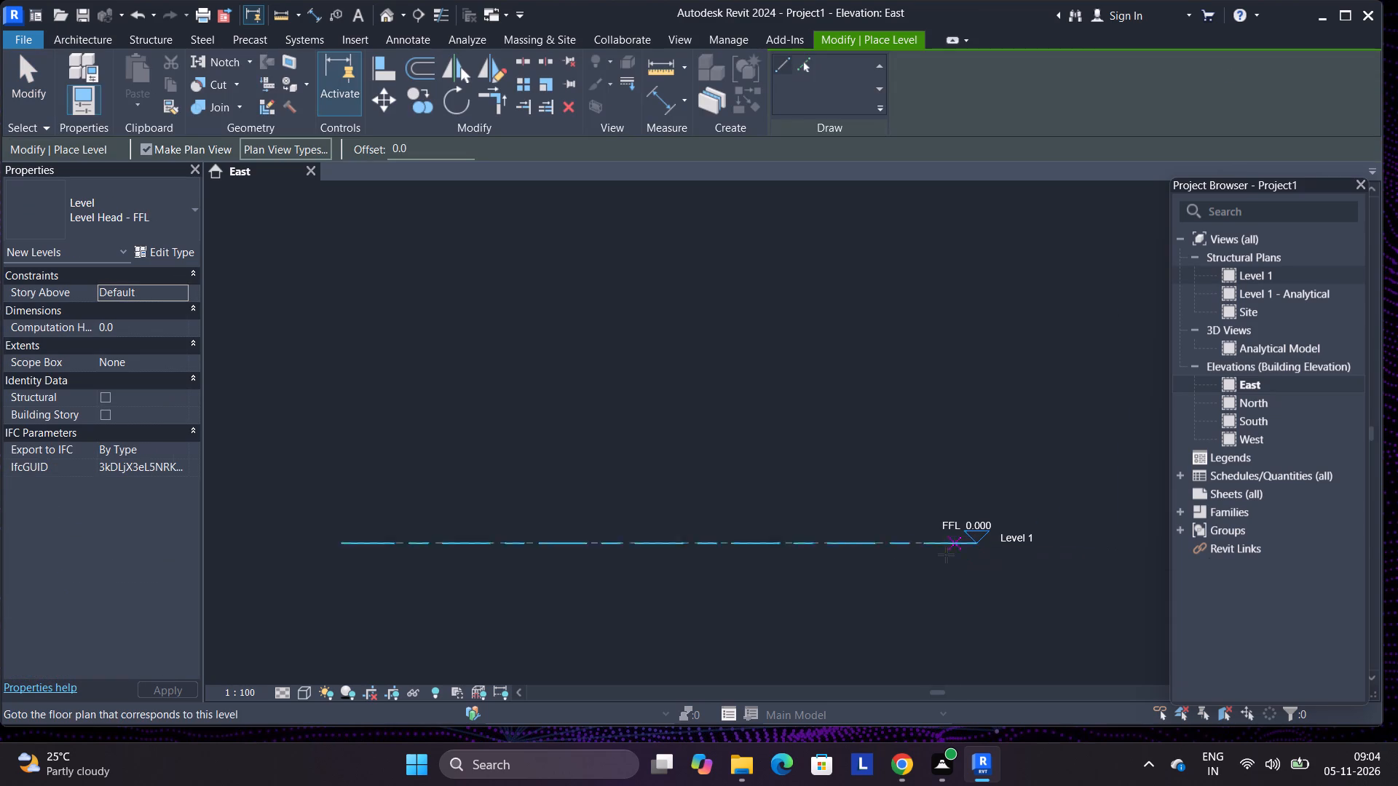
left_click(804, 63)
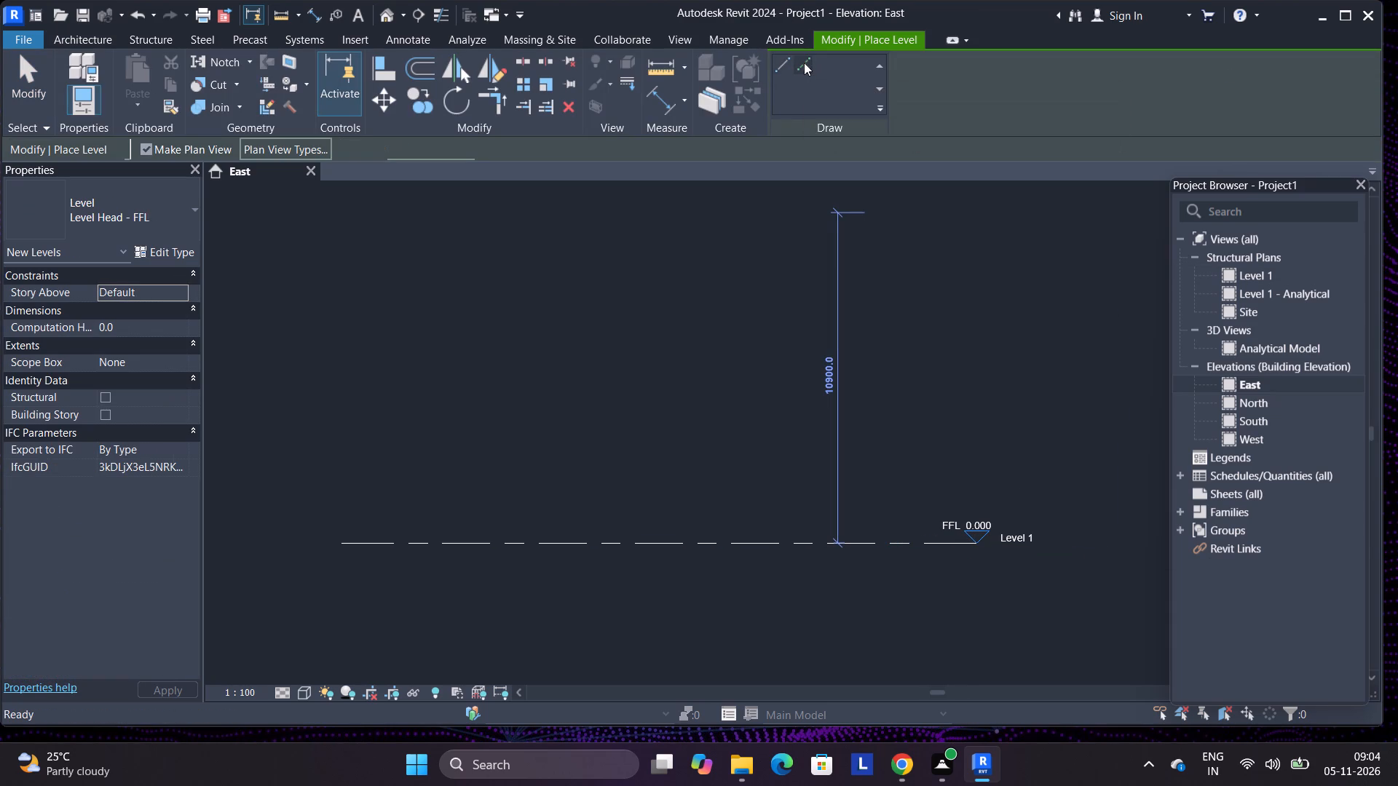
left_click(349, 98)
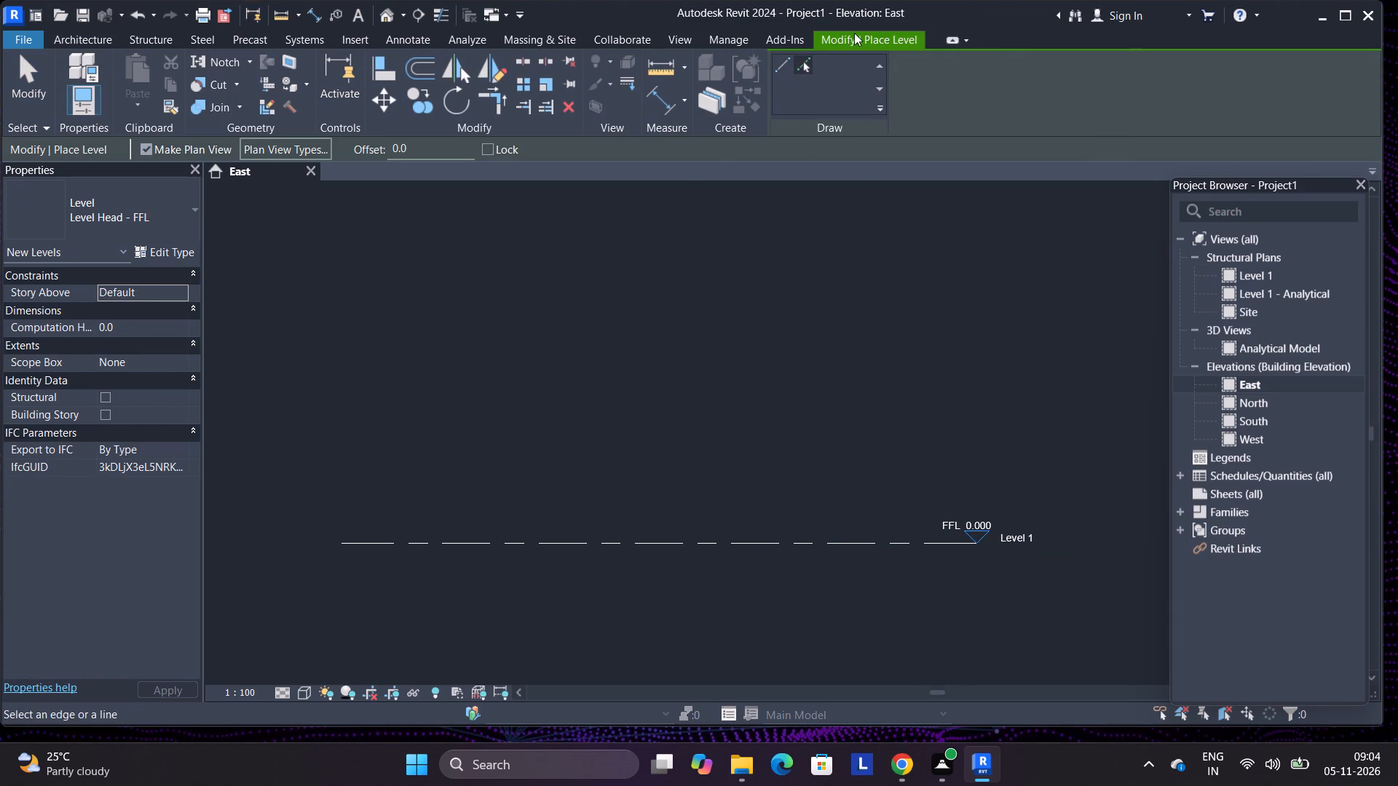
left_click(809, 61)
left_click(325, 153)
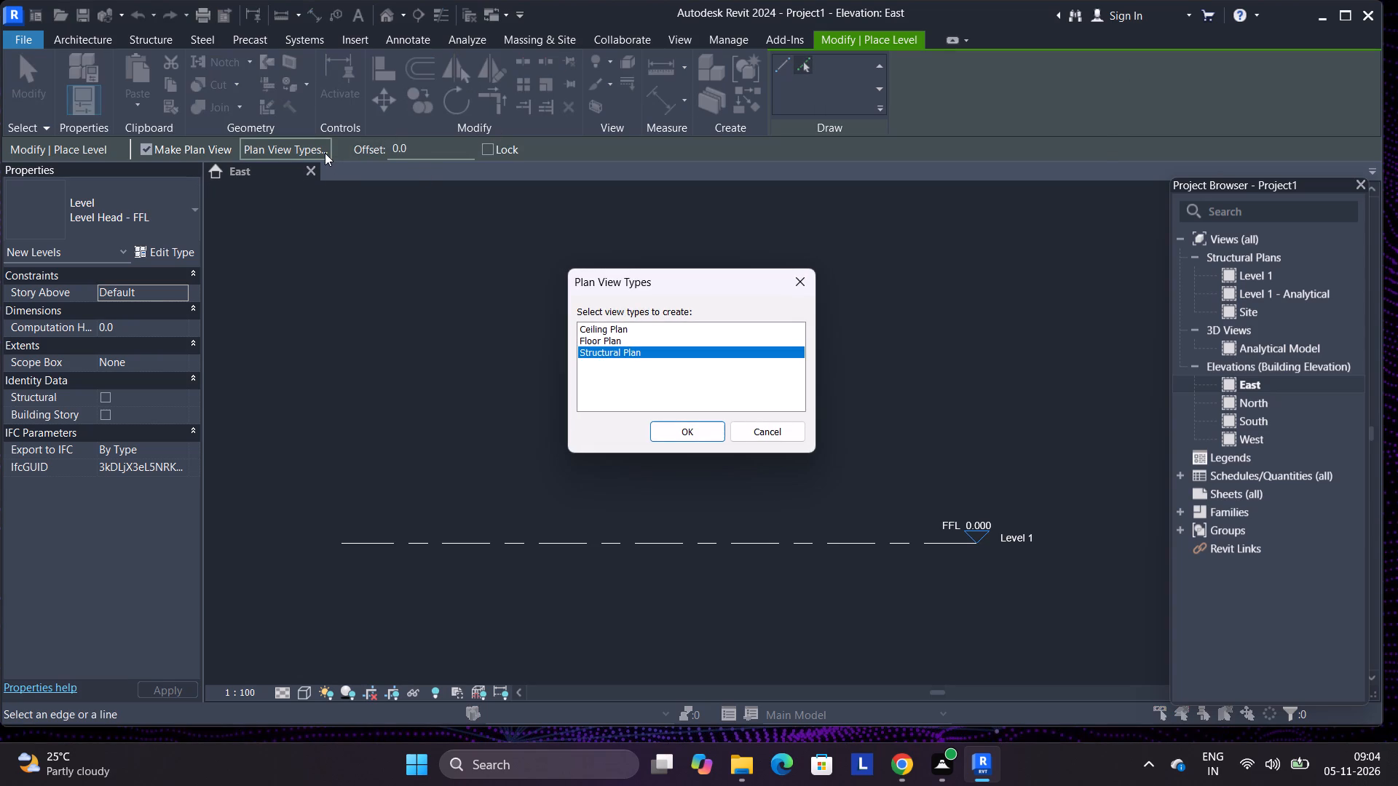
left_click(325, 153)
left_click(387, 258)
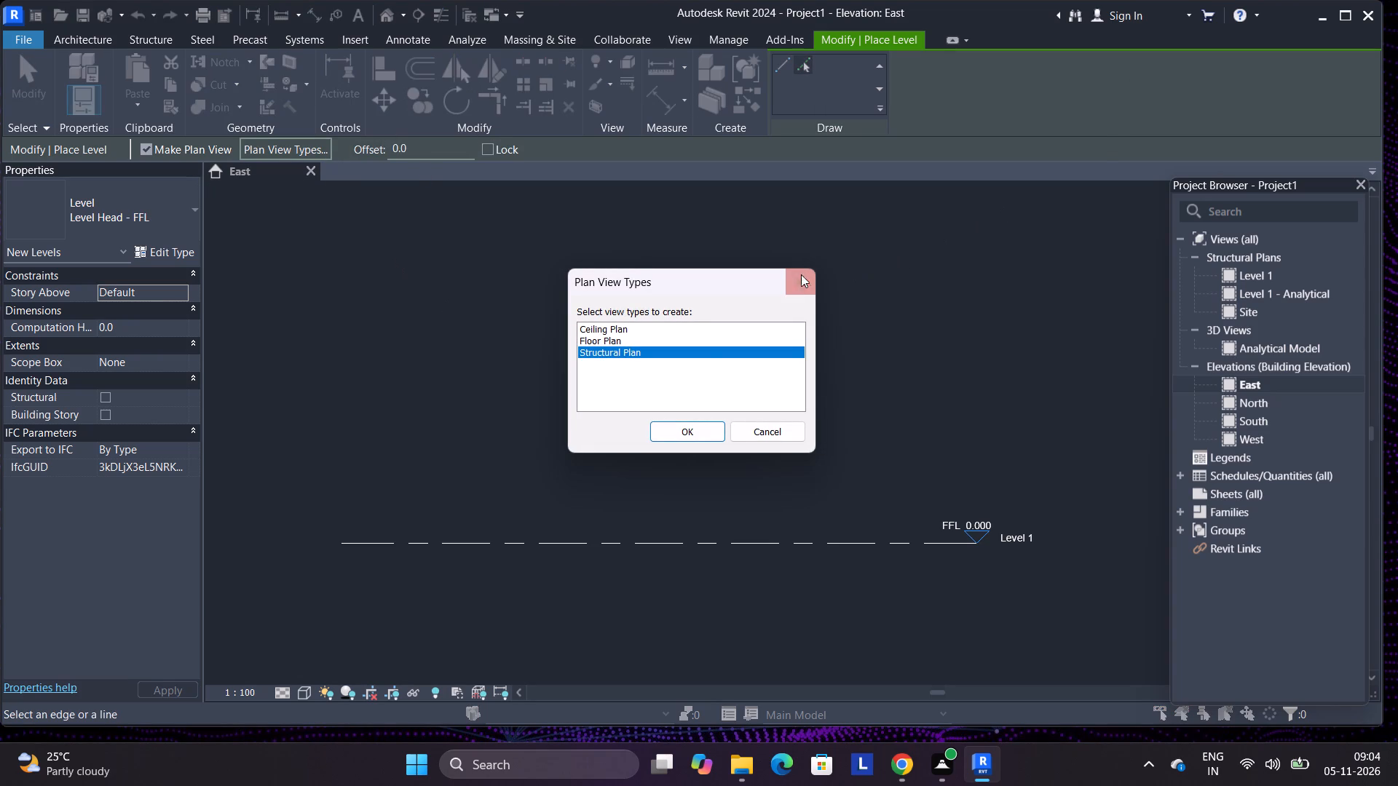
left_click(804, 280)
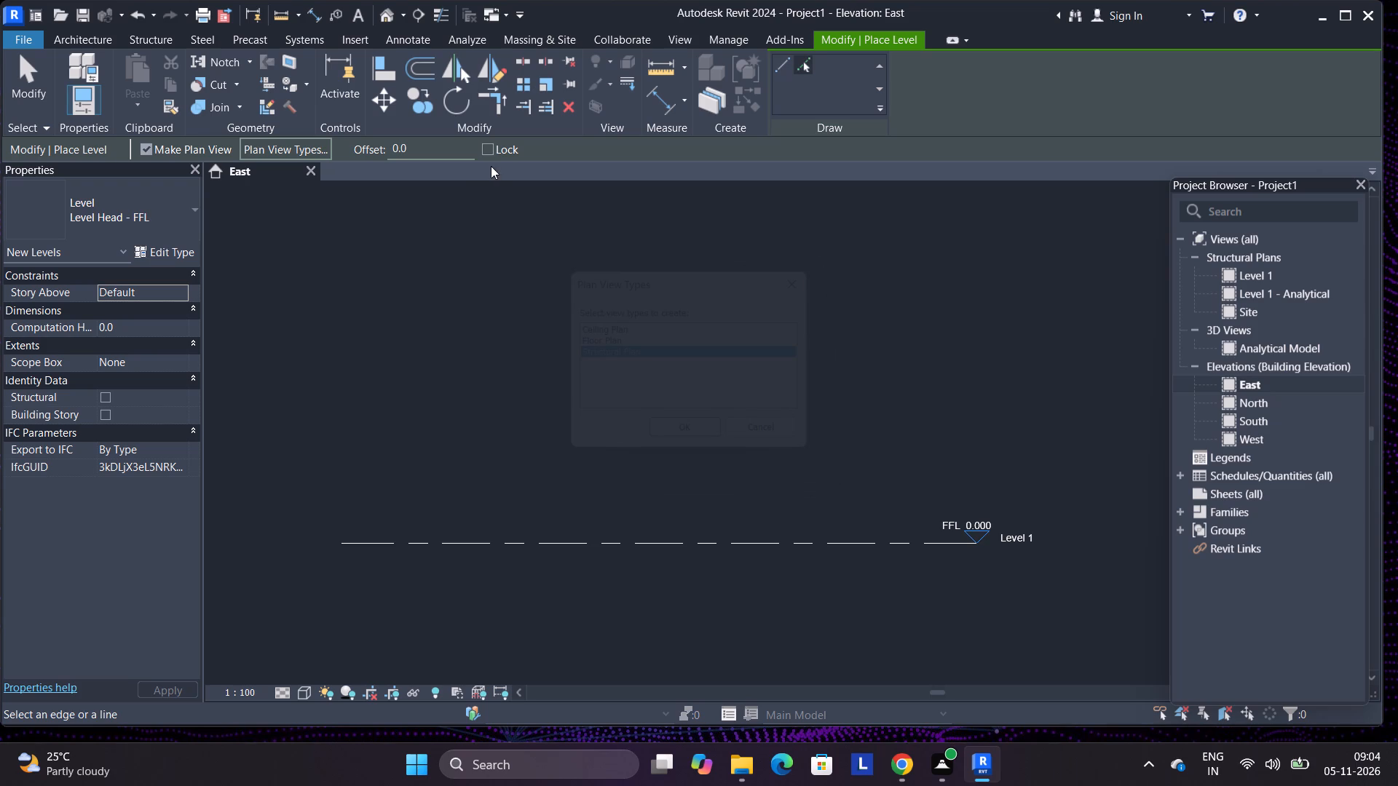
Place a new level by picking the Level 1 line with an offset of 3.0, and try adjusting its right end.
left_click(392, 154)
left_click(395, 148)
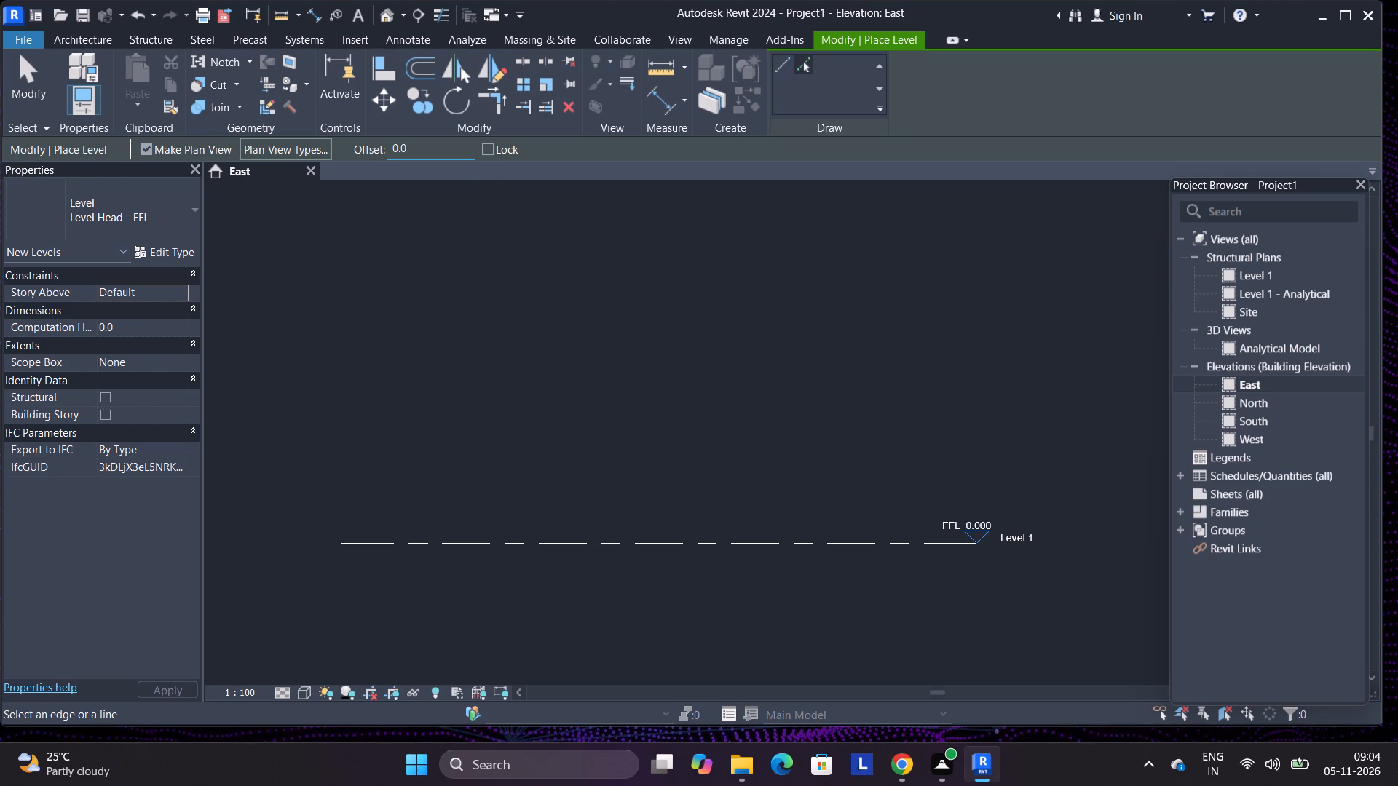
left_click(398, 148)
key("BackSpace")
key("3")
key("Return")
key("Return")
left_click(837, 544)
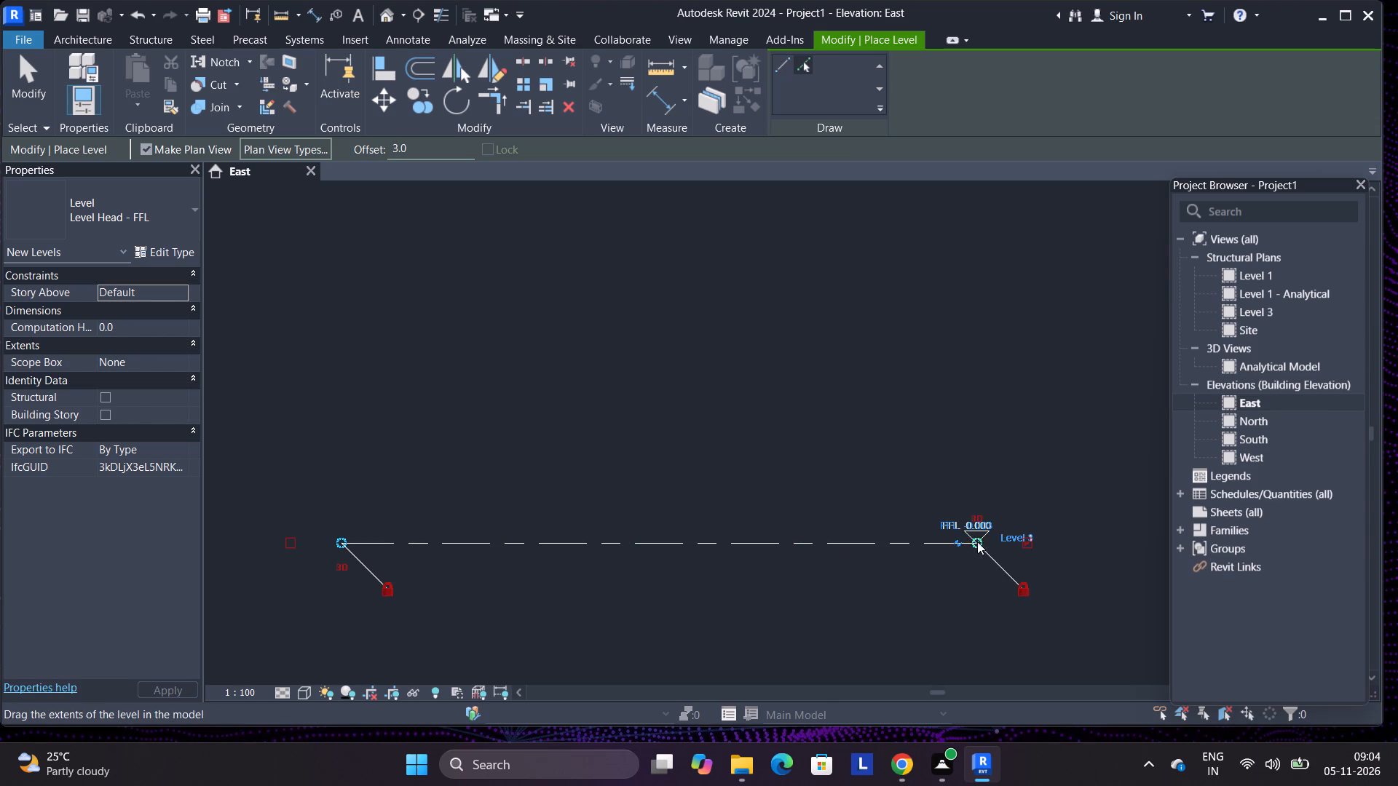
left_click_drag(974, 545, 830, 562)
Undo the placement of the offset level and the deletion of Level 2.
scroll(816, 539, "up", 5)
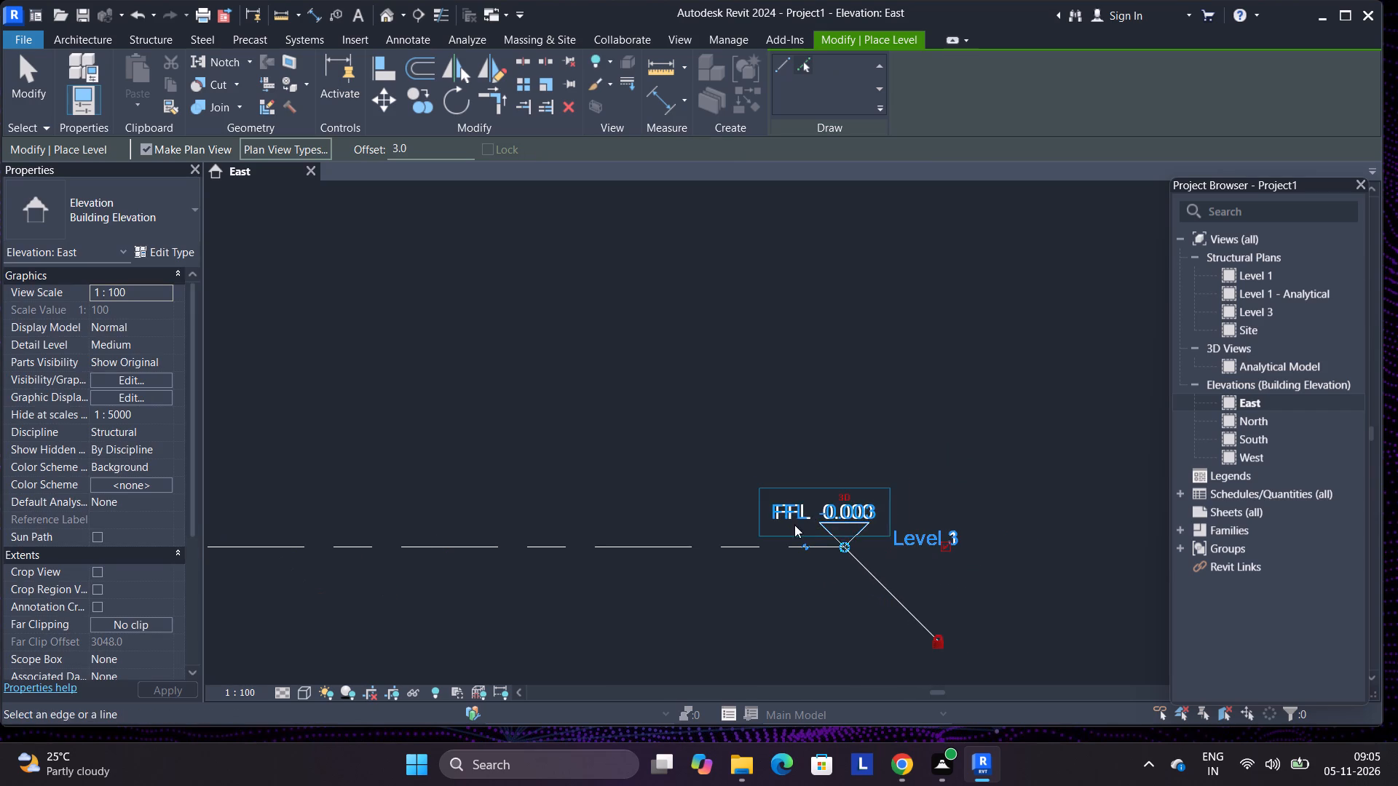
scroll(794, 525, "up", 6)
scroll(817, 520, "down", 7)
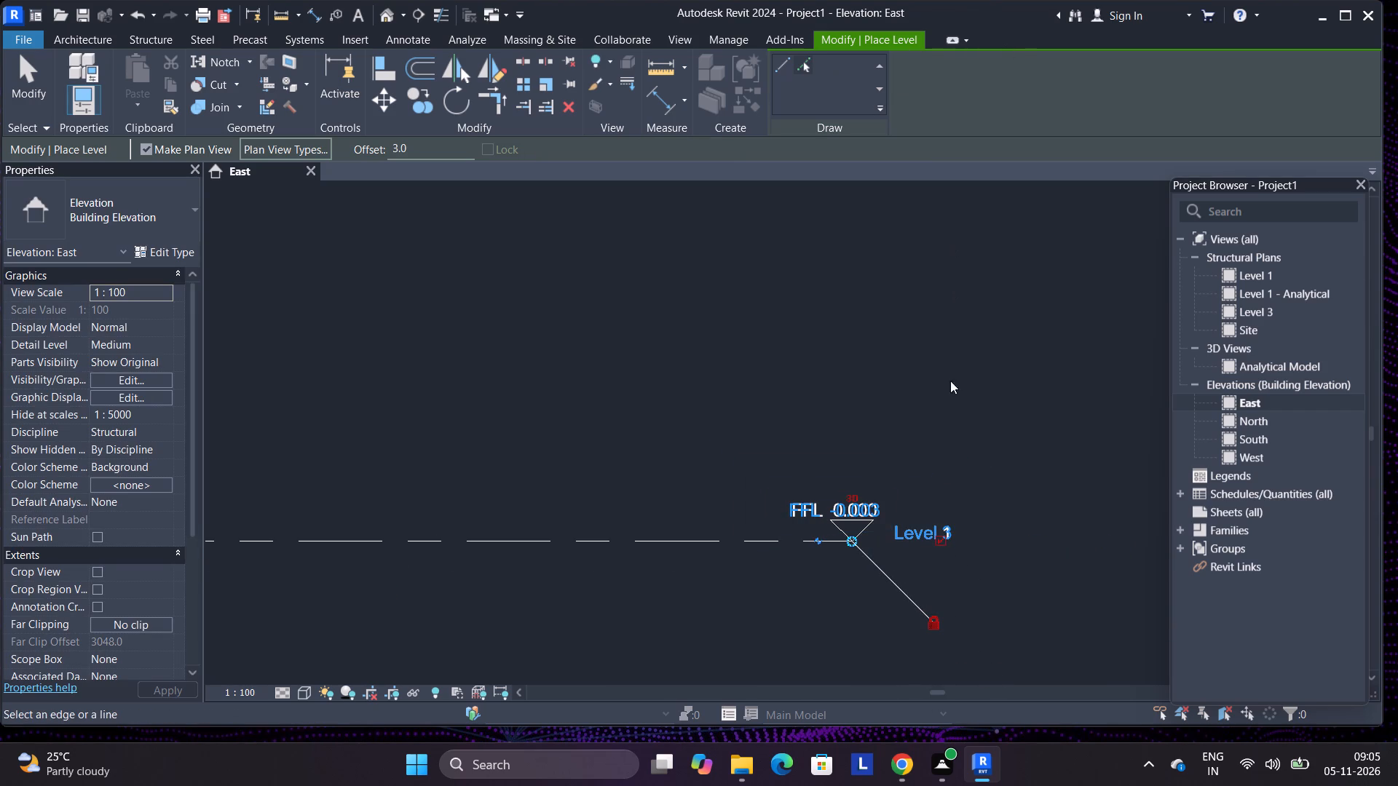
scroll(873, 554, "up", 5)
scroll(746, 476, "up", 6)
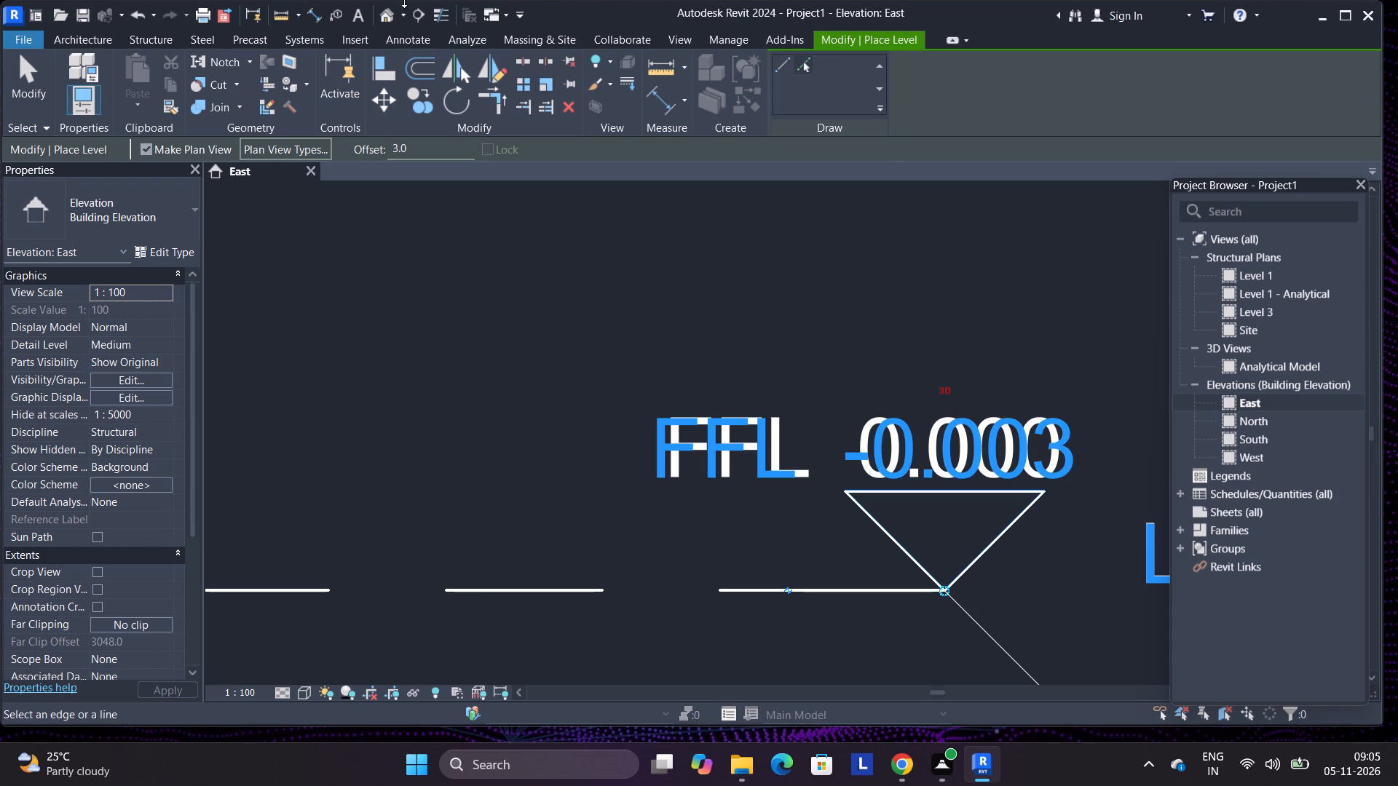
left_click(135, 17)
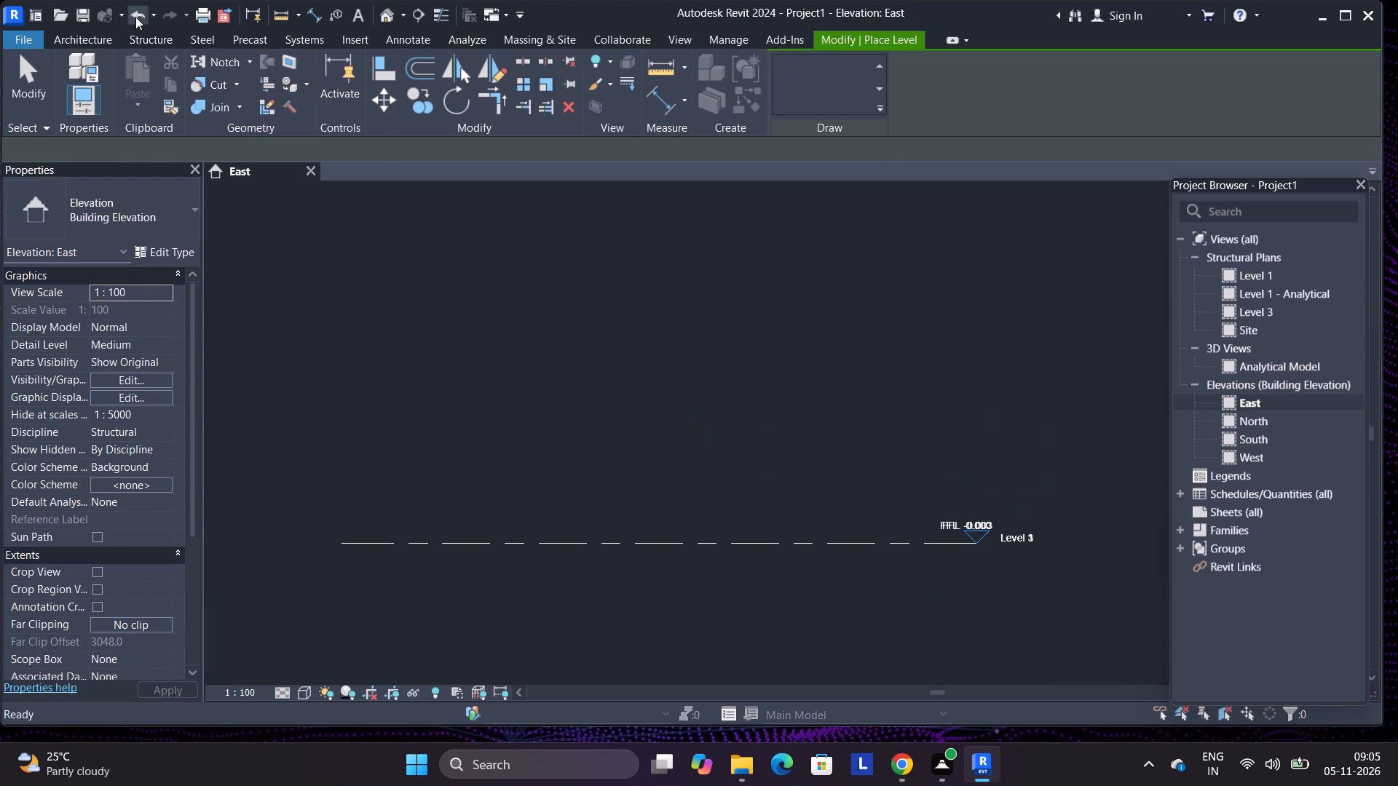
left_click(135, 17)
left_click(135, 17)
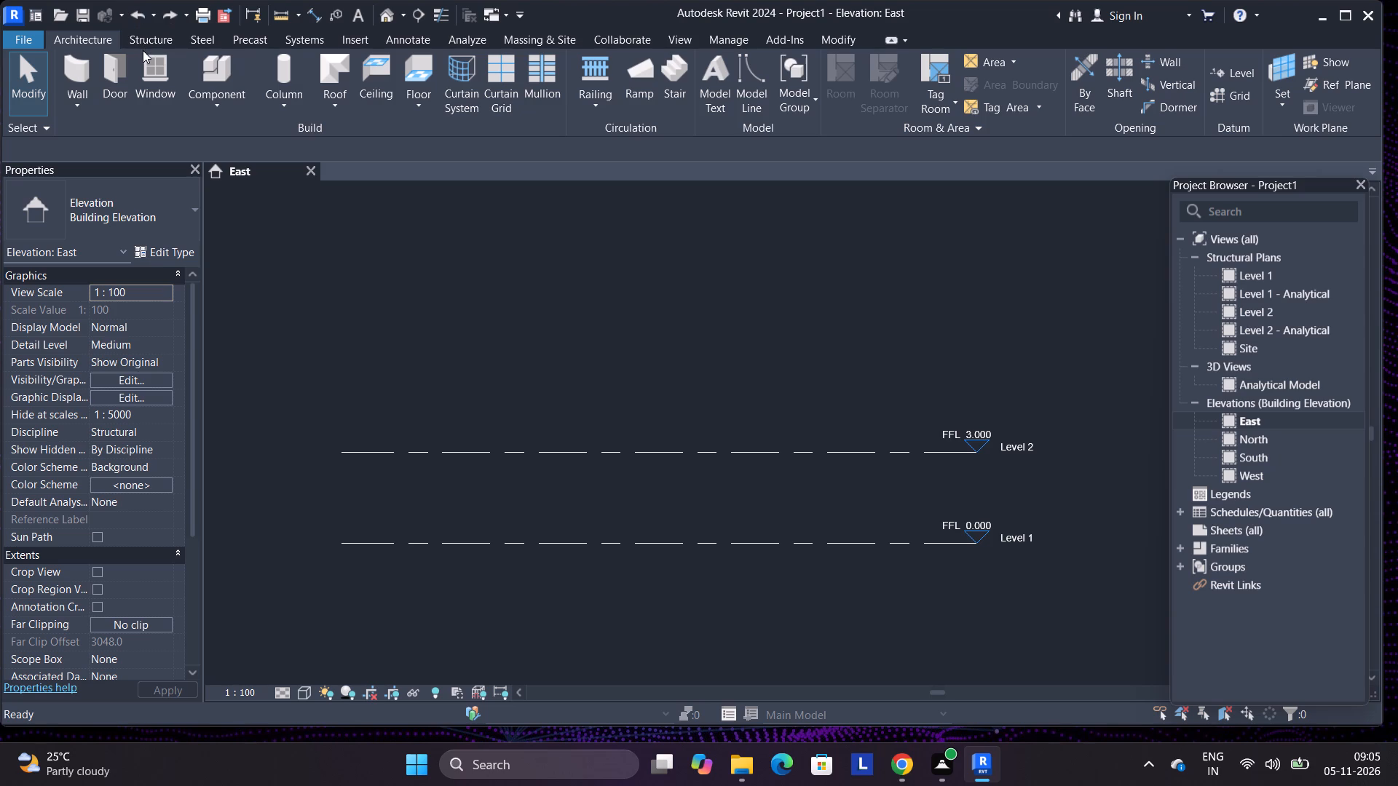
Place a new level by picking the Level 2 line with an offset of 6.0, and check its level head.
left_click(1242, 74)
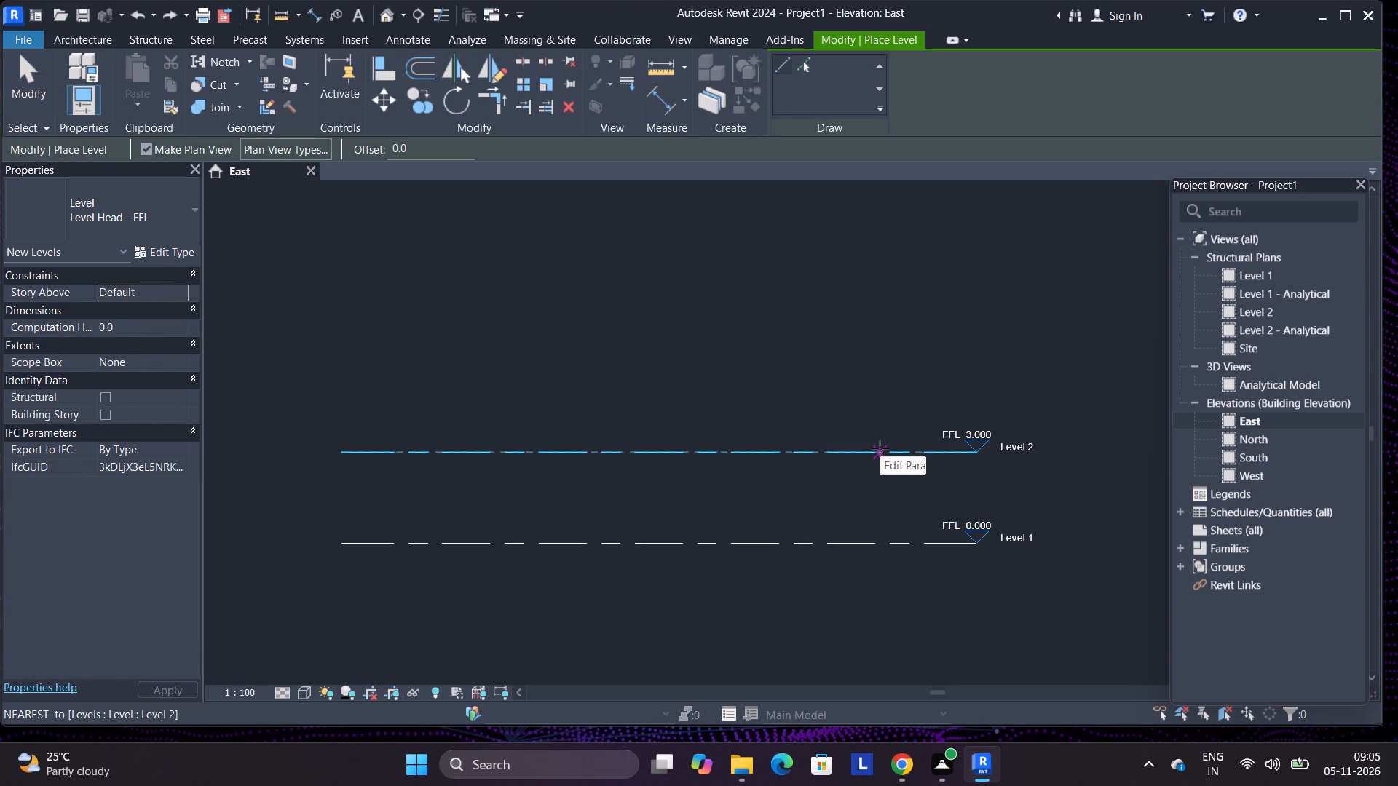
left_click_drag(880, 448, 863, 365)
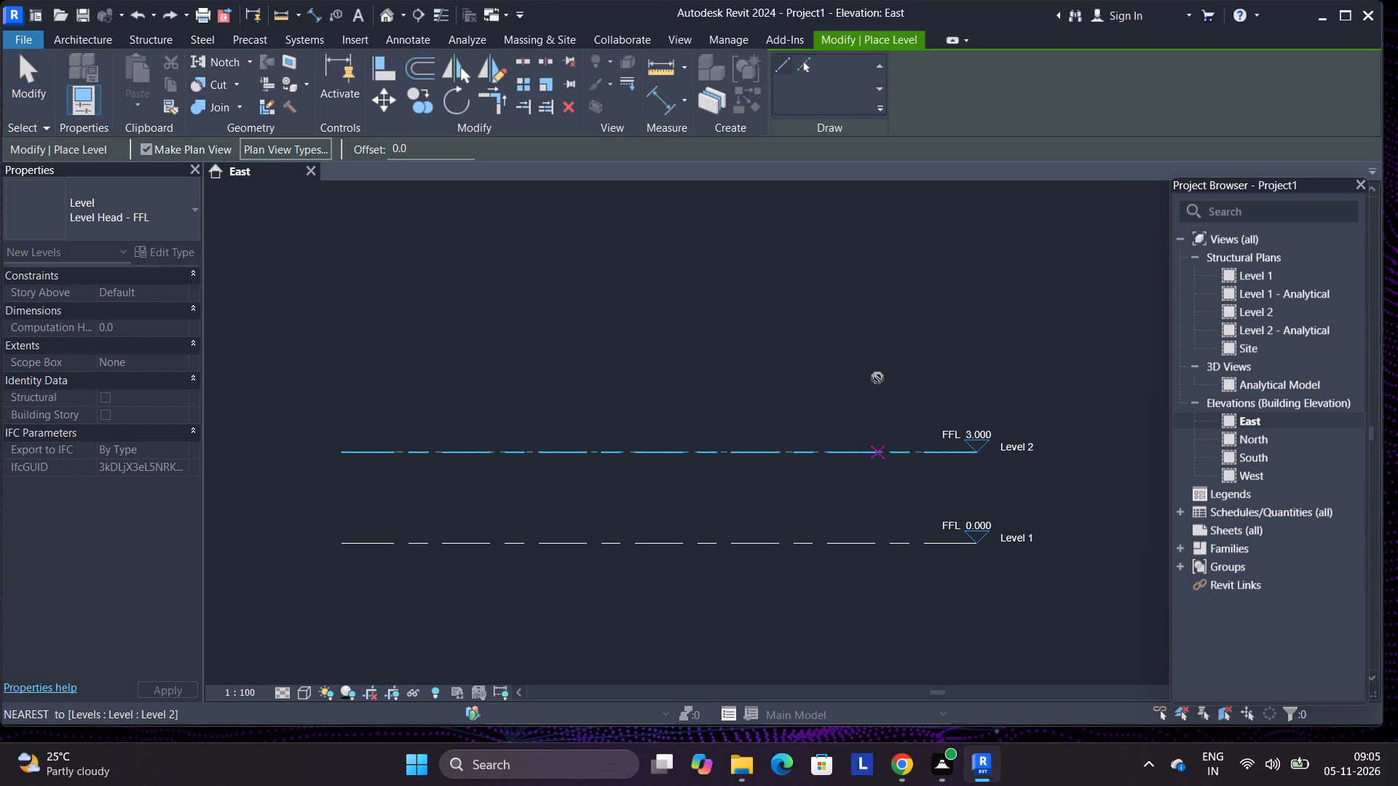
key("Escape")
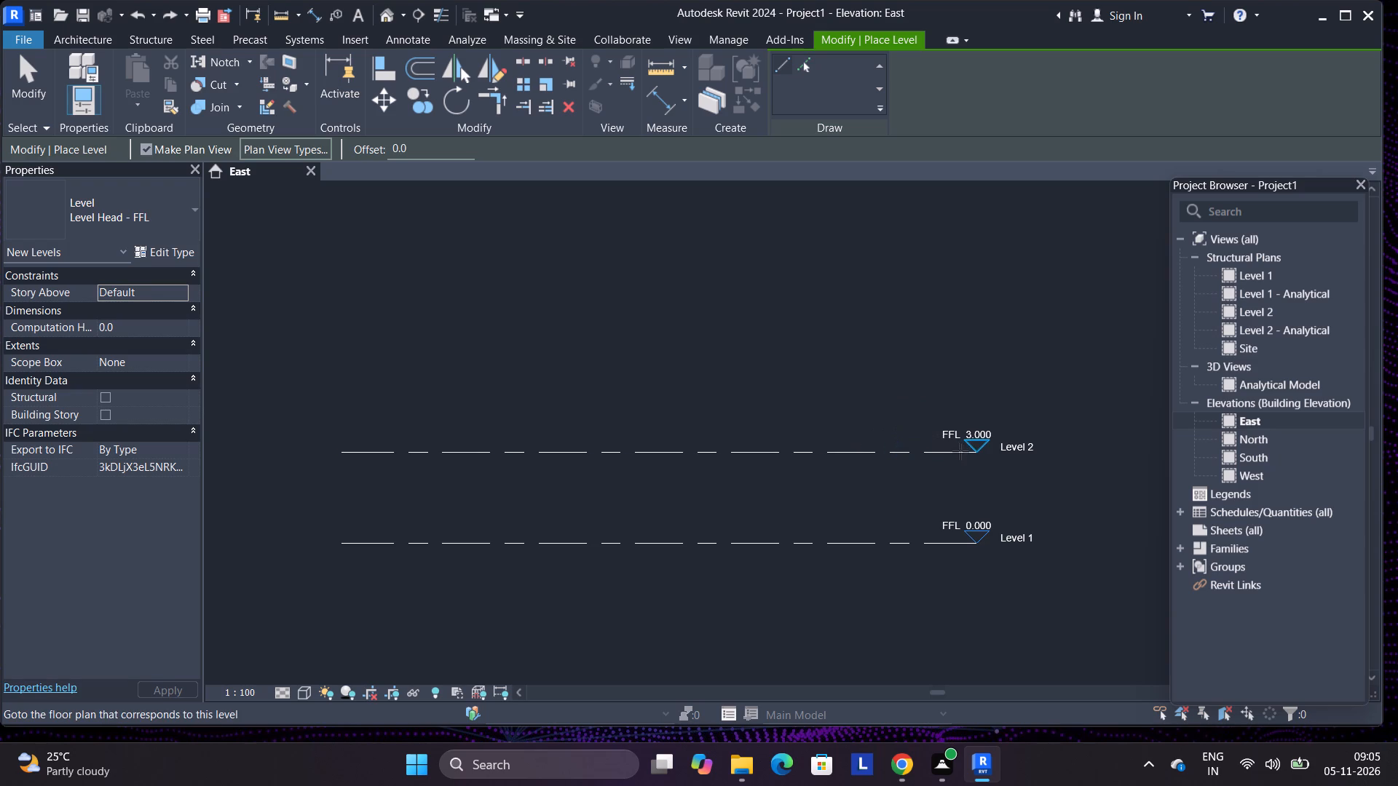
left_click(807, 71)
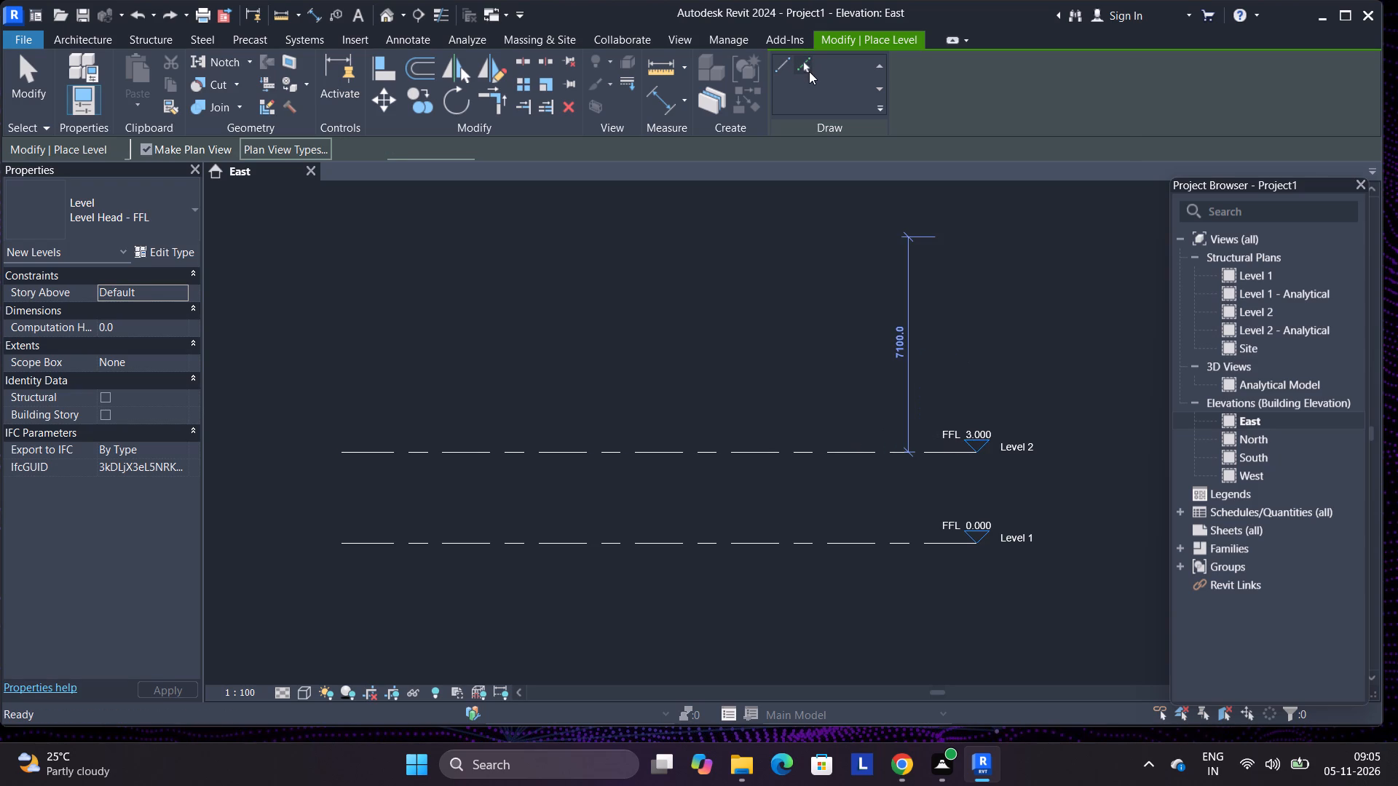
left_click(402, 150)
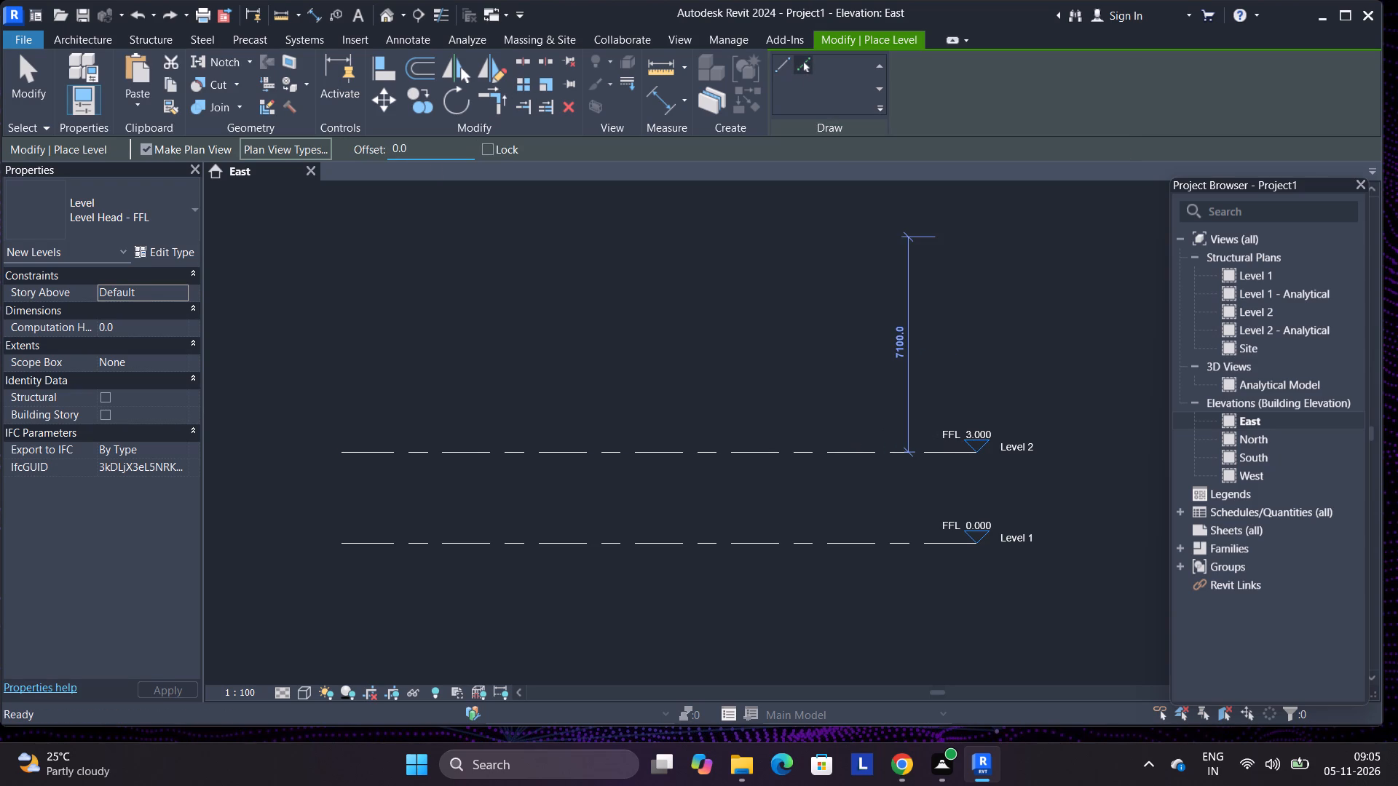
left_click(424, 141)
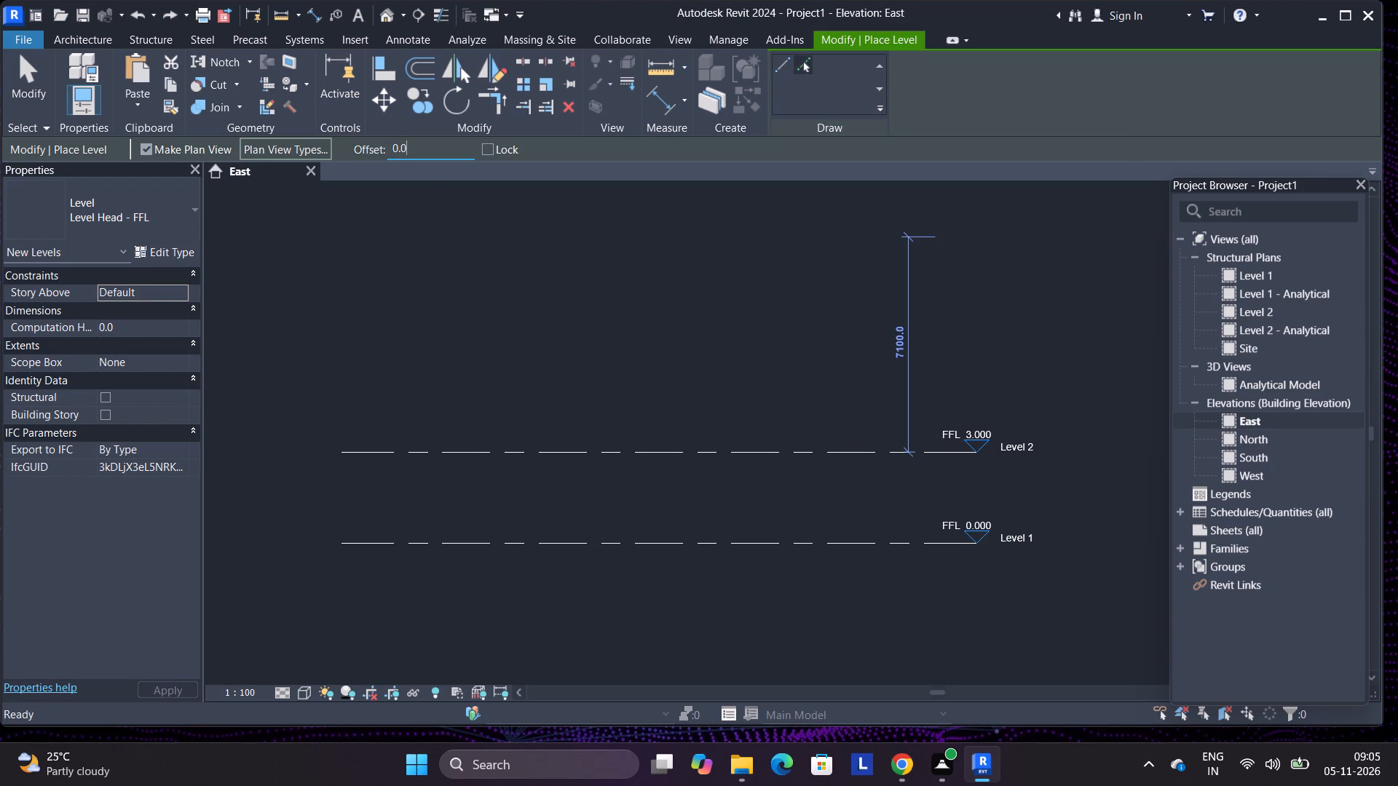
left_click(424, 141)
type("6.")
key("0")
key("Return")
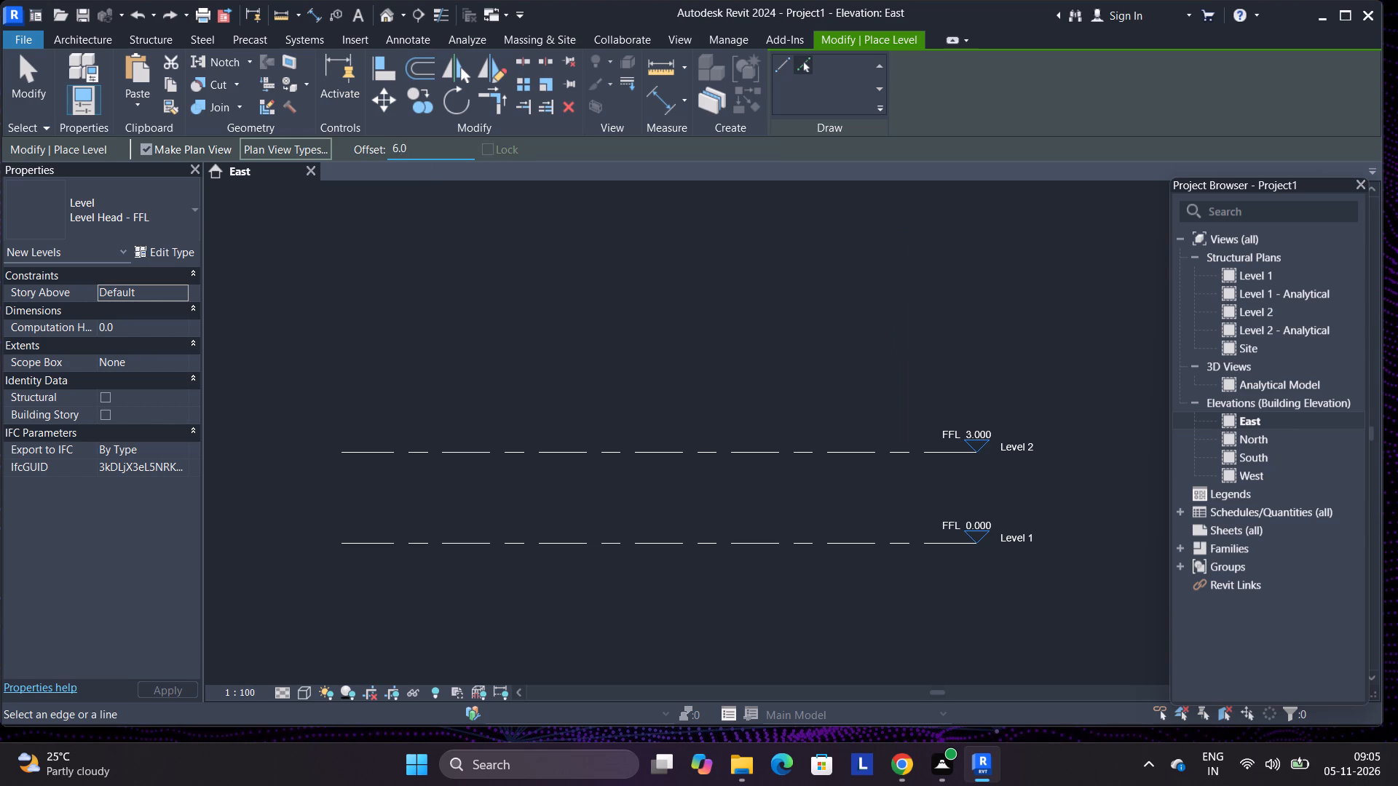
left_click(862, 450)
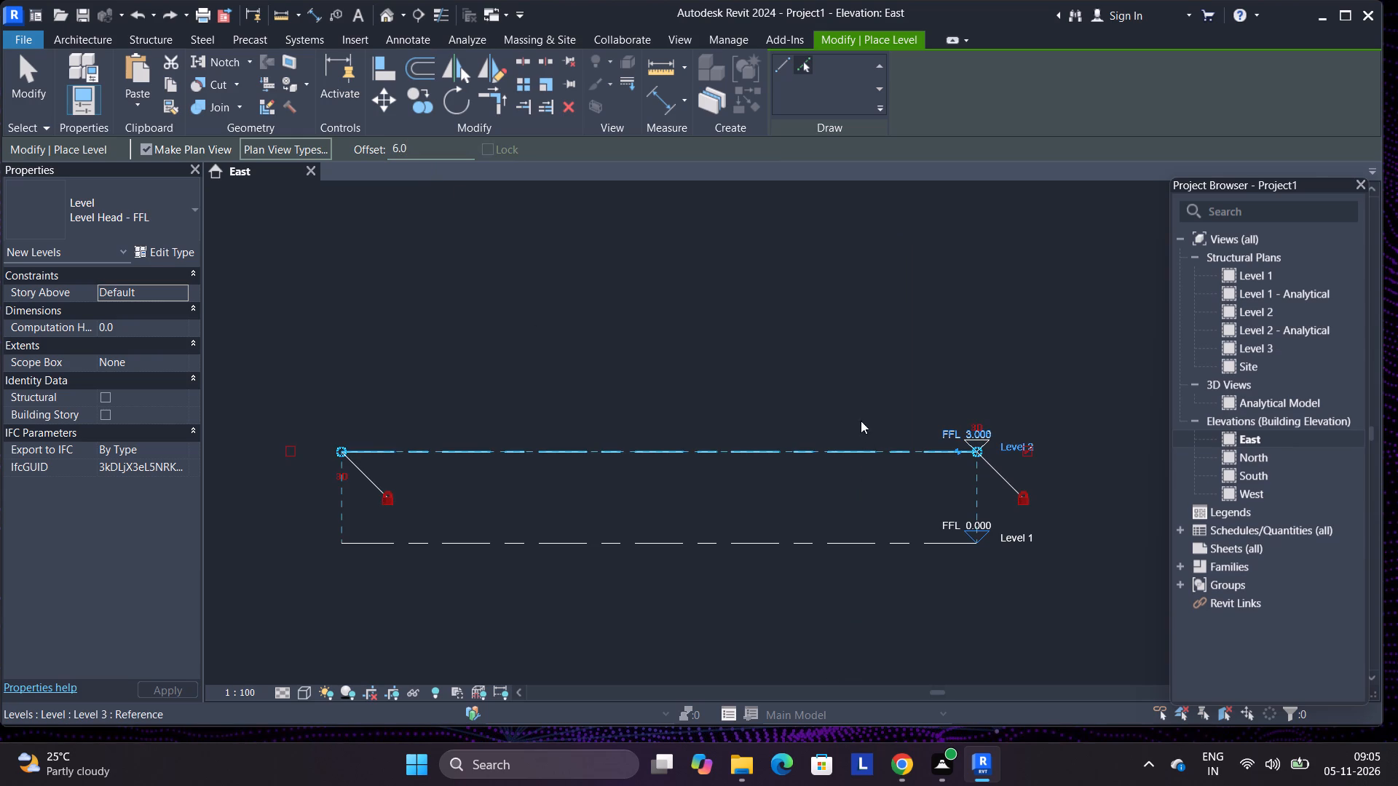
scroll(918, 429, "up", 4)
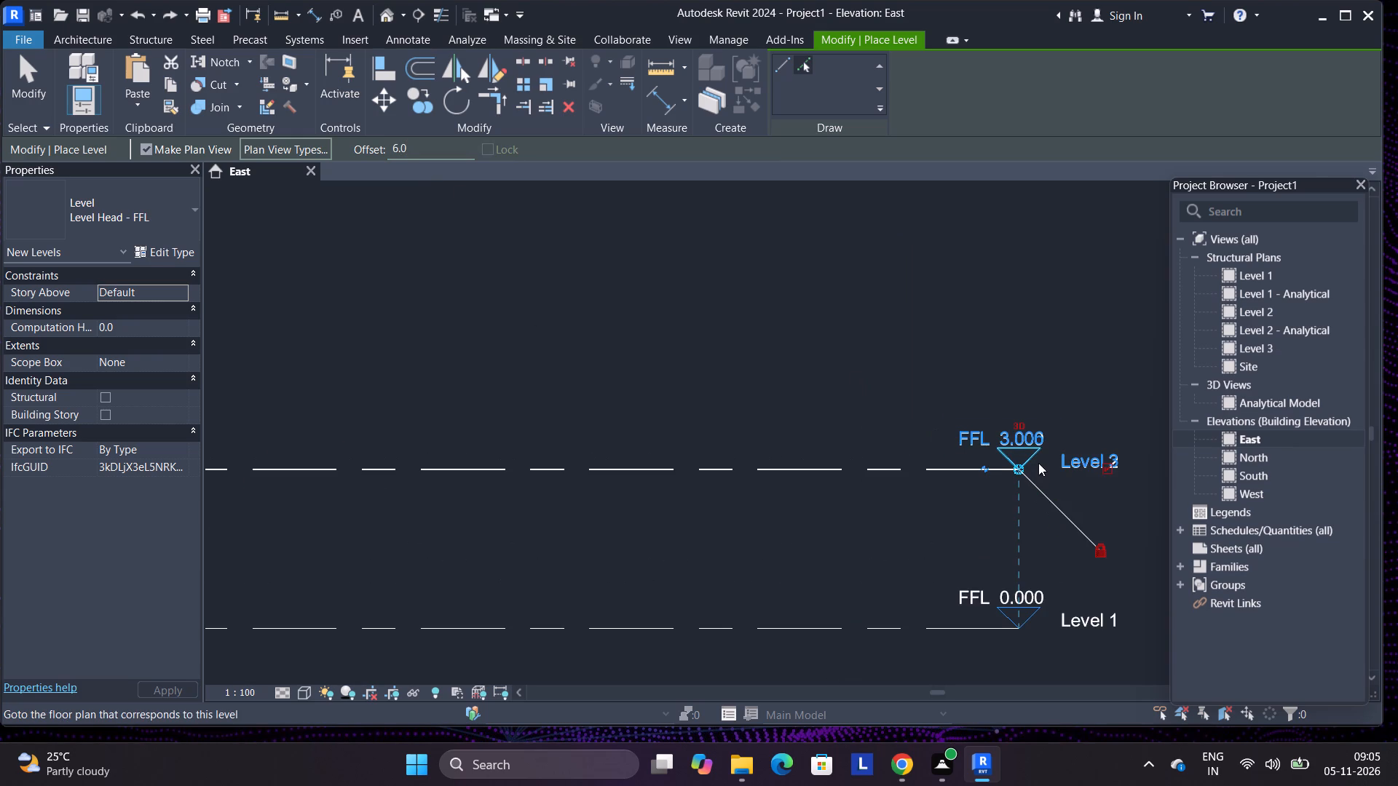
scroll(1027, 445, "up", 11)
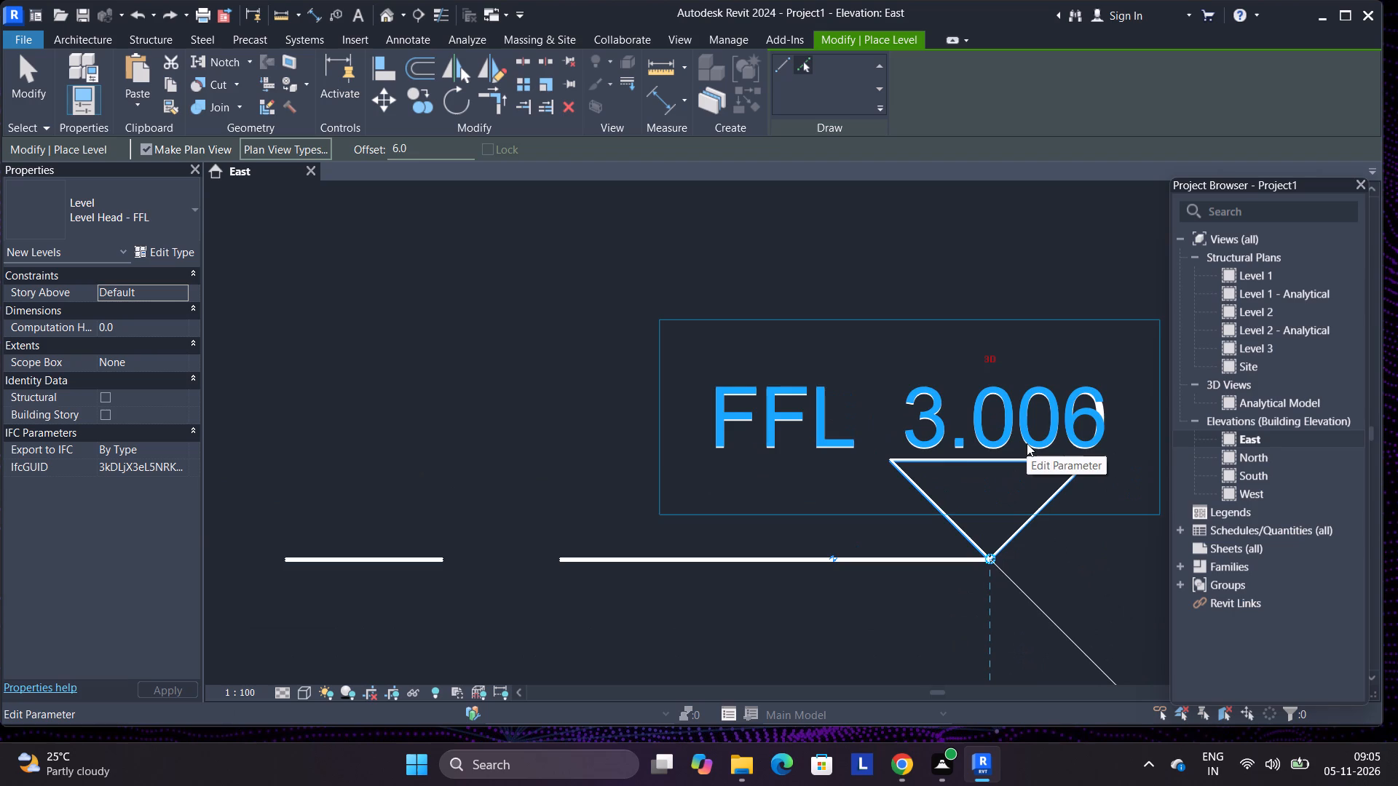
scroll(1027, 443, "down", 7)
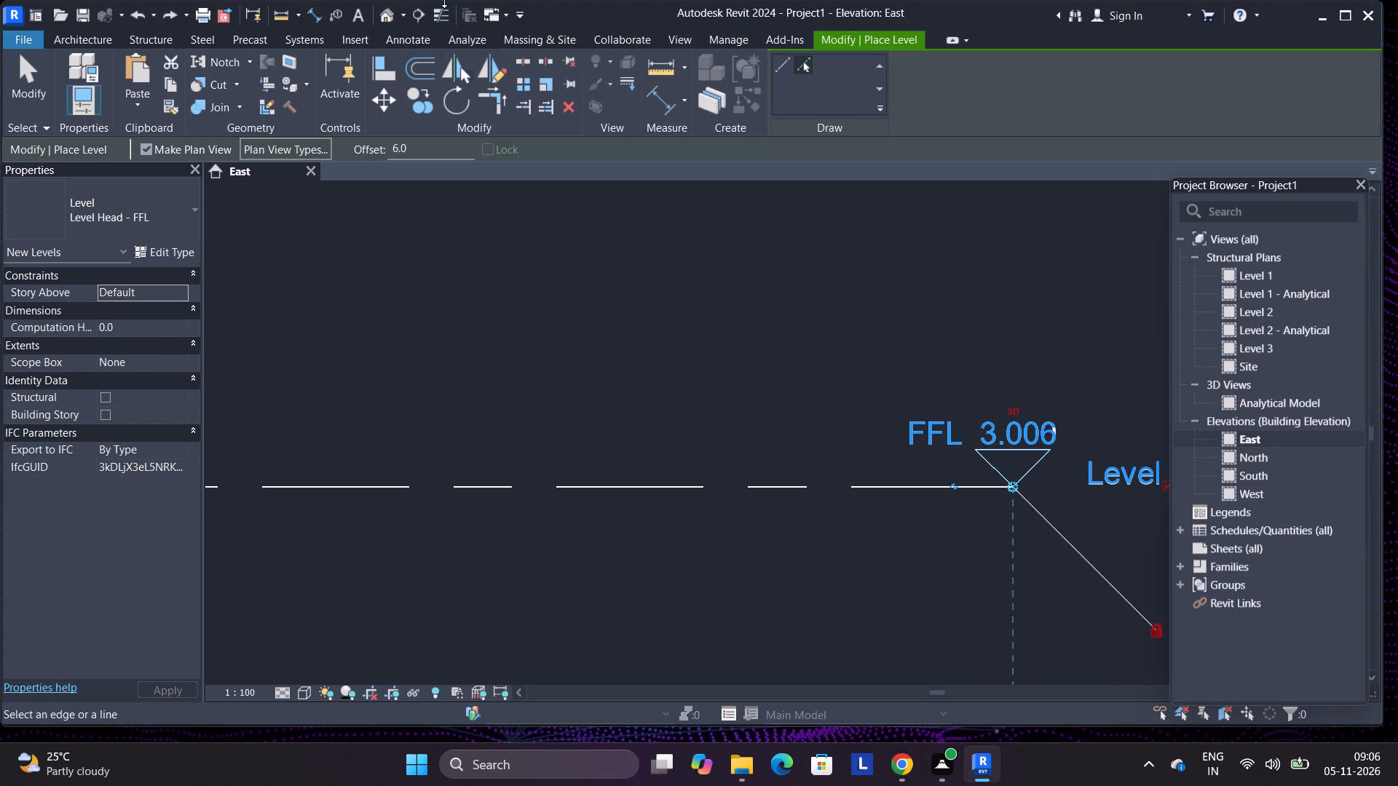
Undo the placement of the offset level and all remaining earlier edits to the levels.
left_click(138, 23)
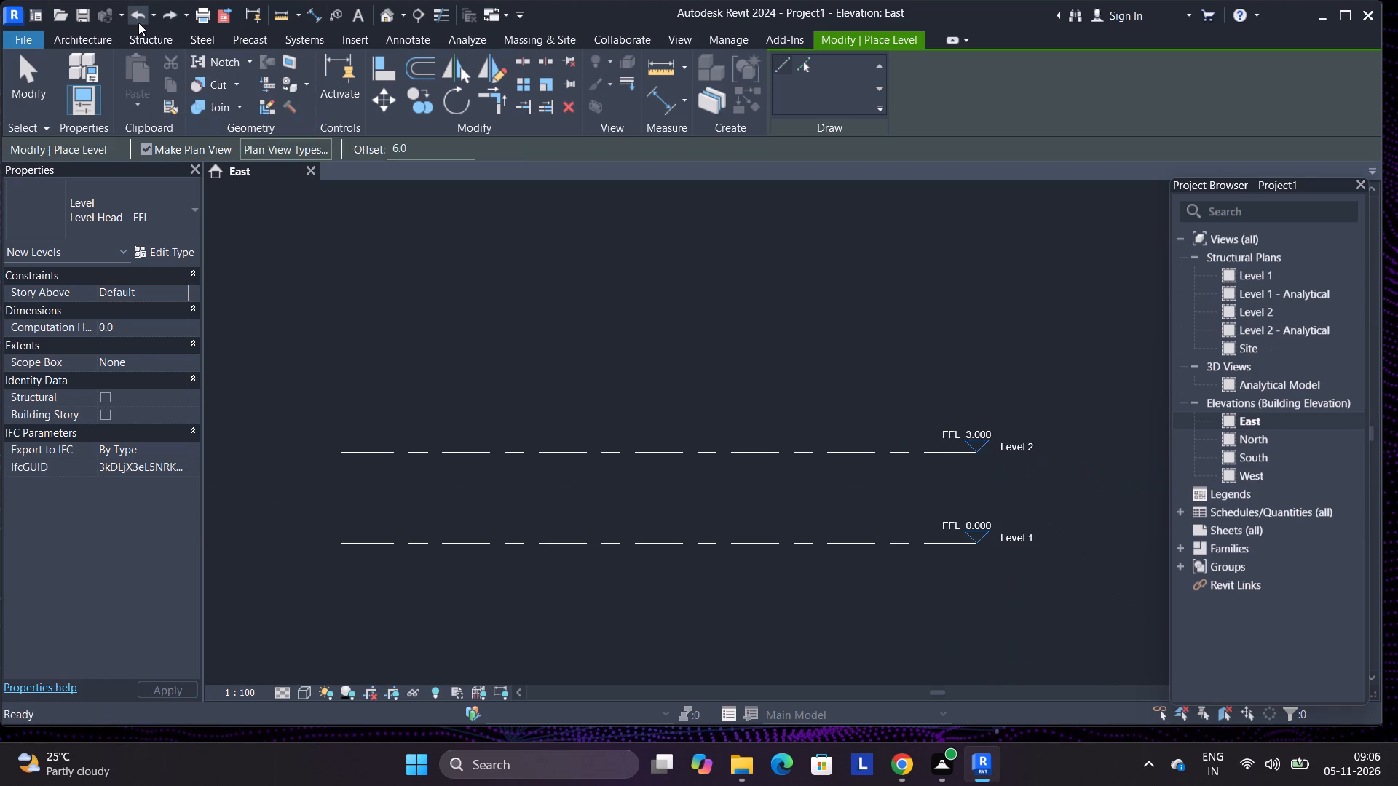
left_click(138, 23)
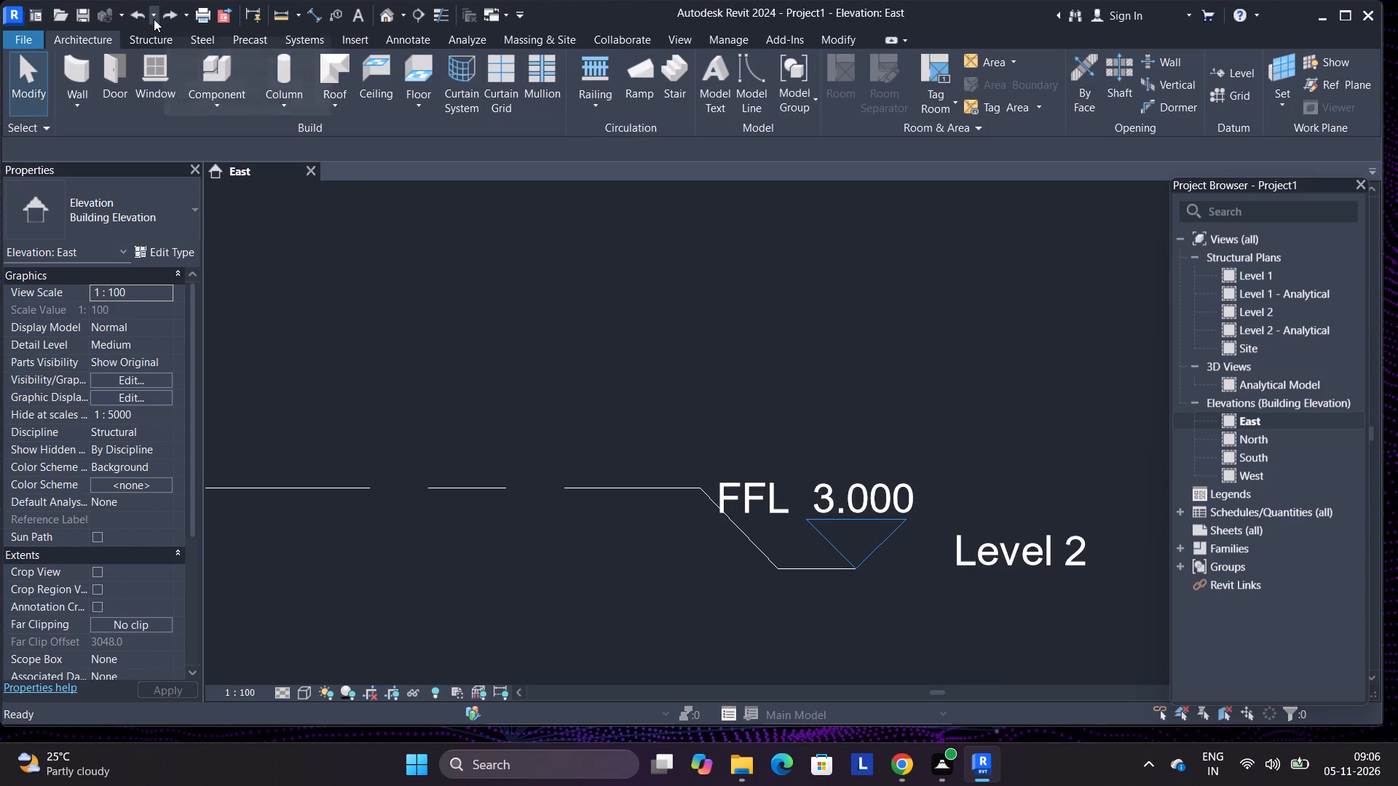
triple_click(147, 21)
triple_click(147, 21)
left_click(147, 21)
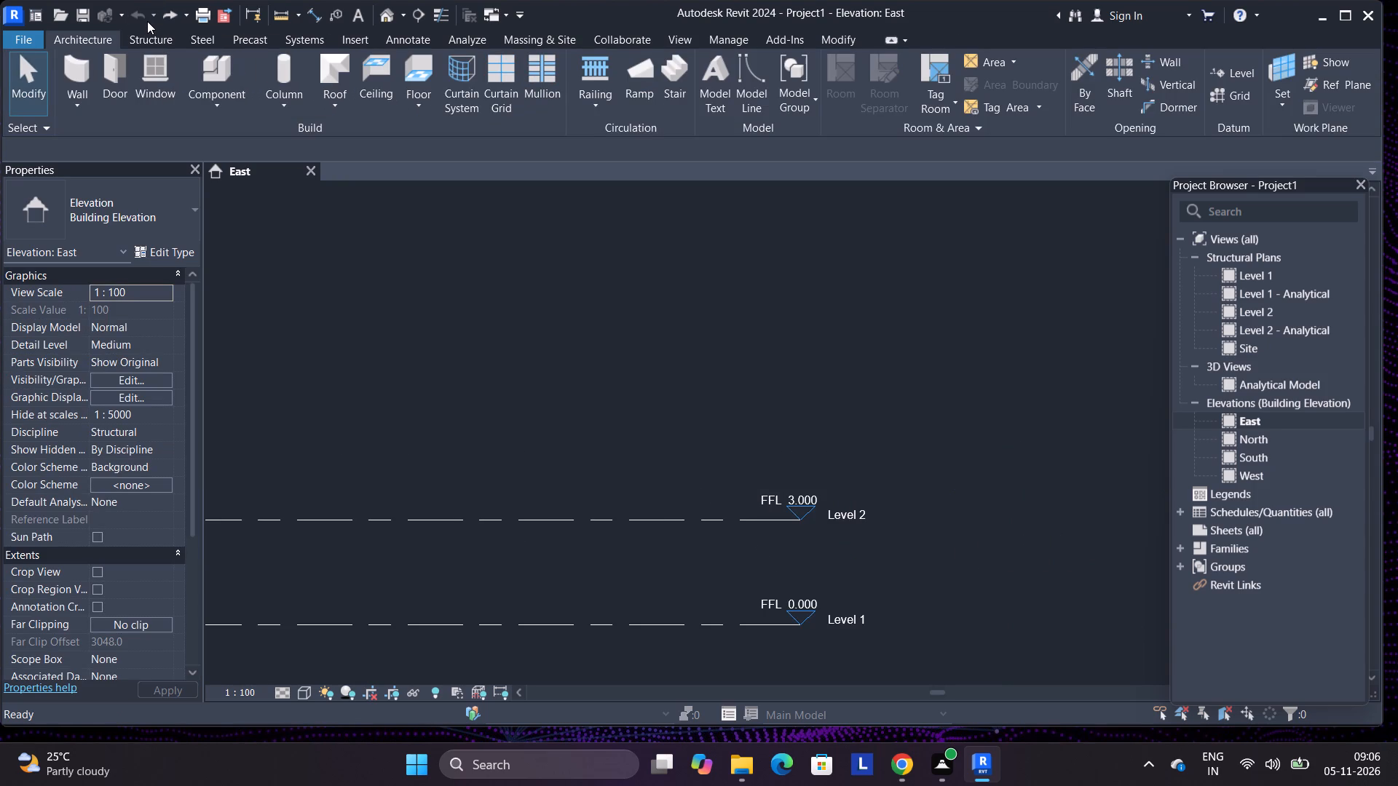
Set the project's length units to meters with 0 decimal places.
scroll(563, 467, "down", 5)
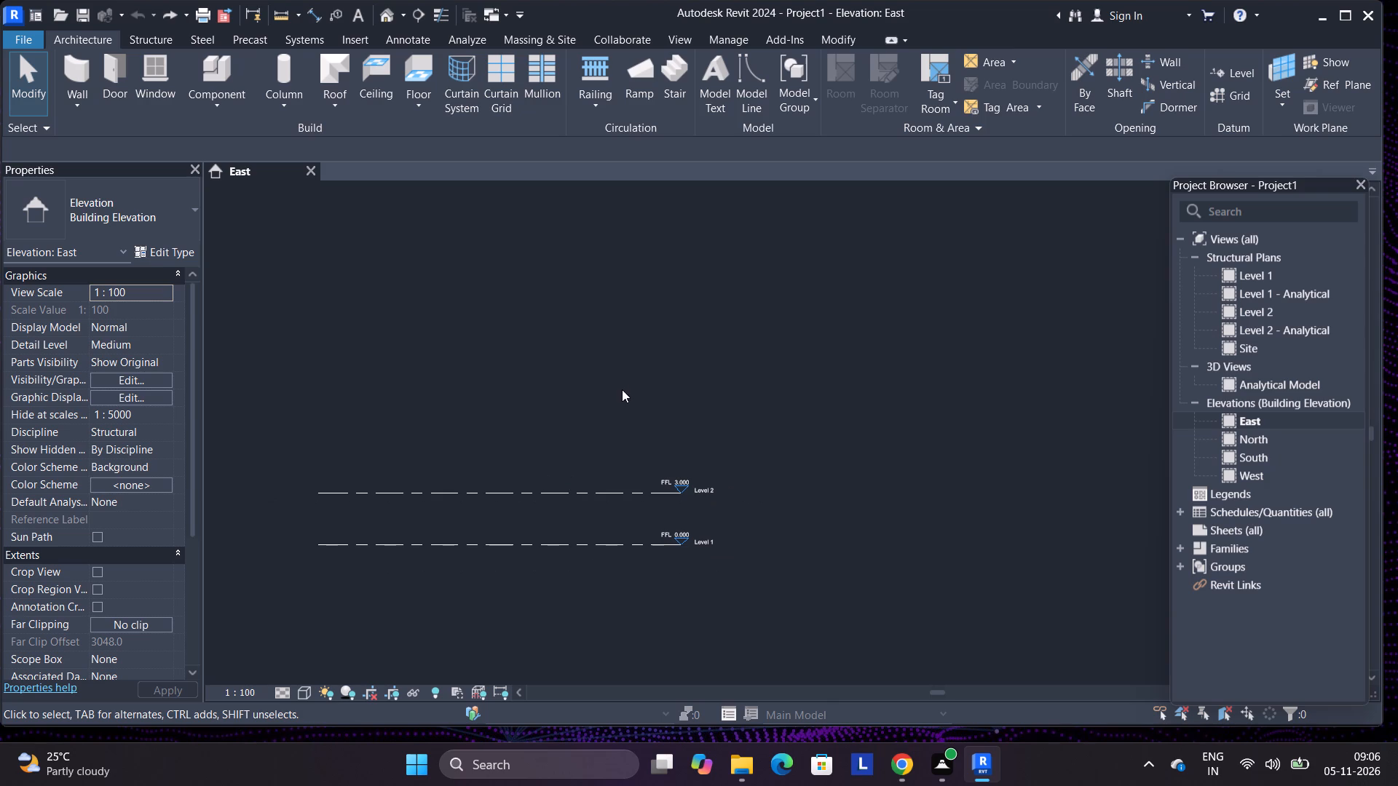
type("un")
key("space")
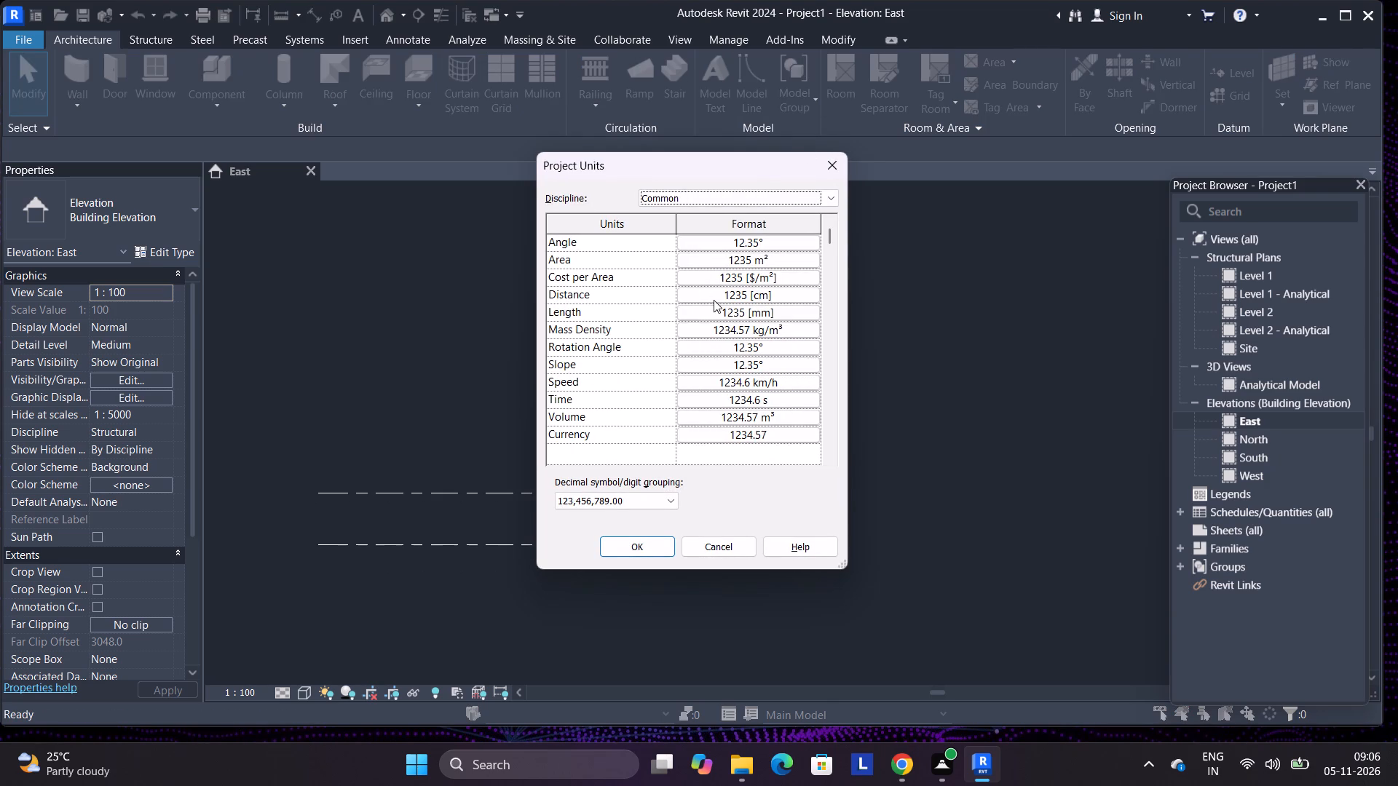
left_click(722, 312)
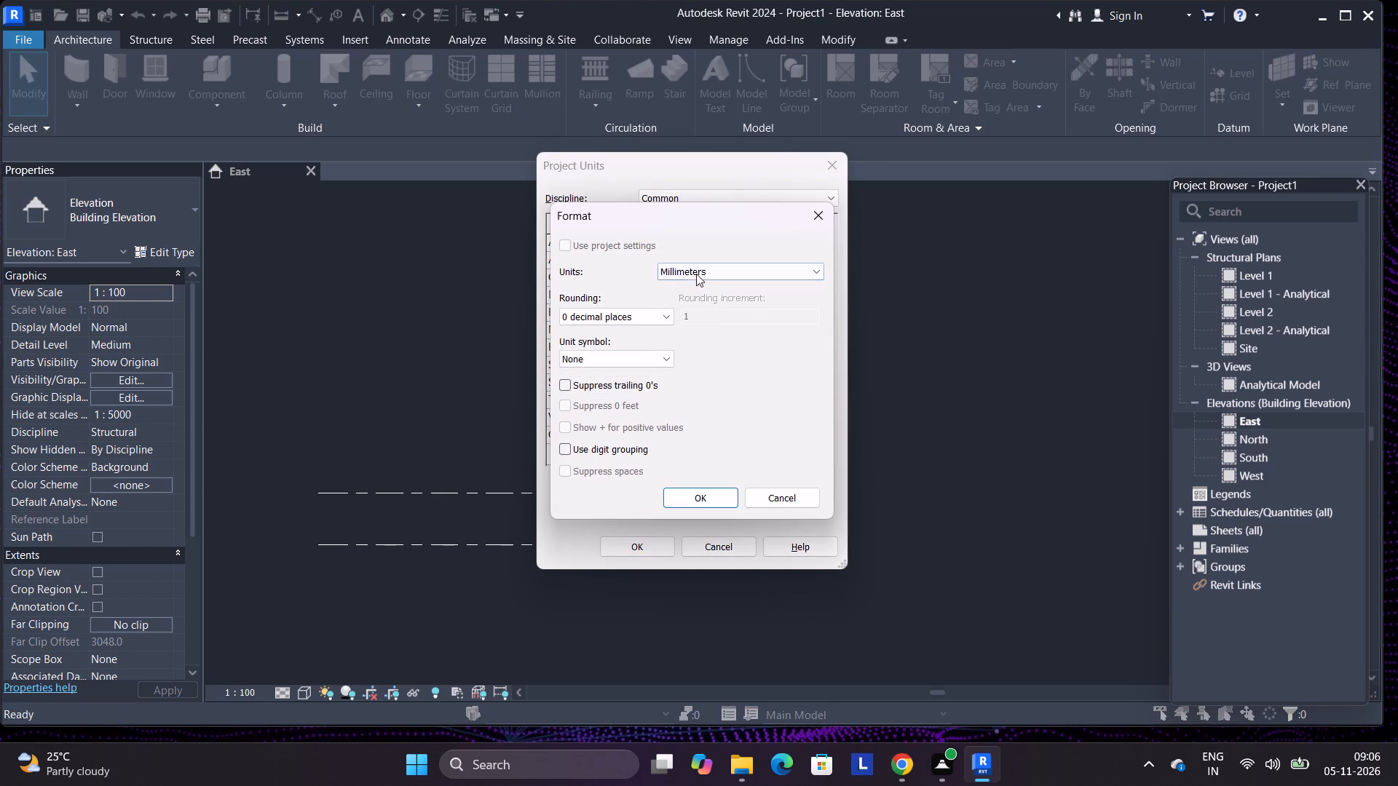
left_click(698, 274)
left_click(706, 331)
left_click(711, 493)
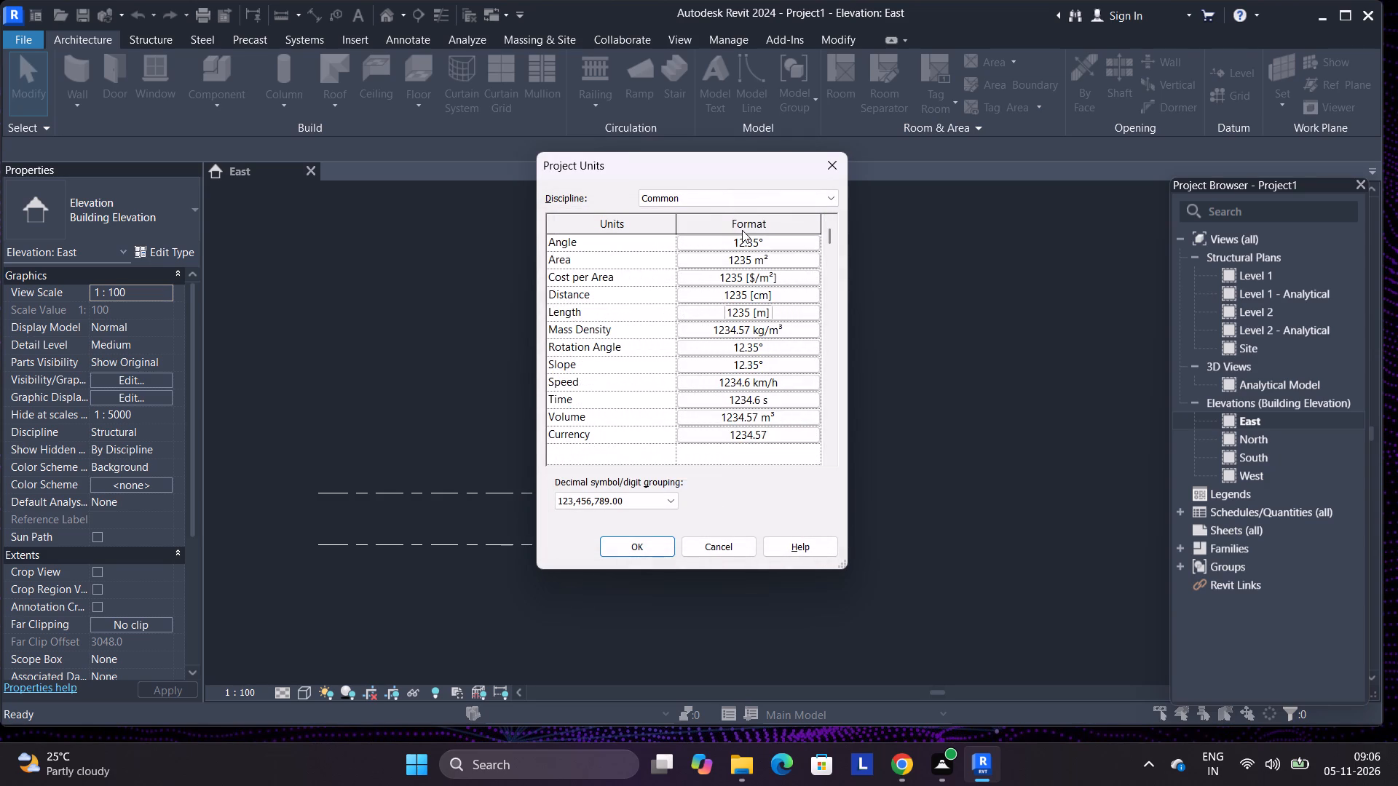
left_click(660, 545)
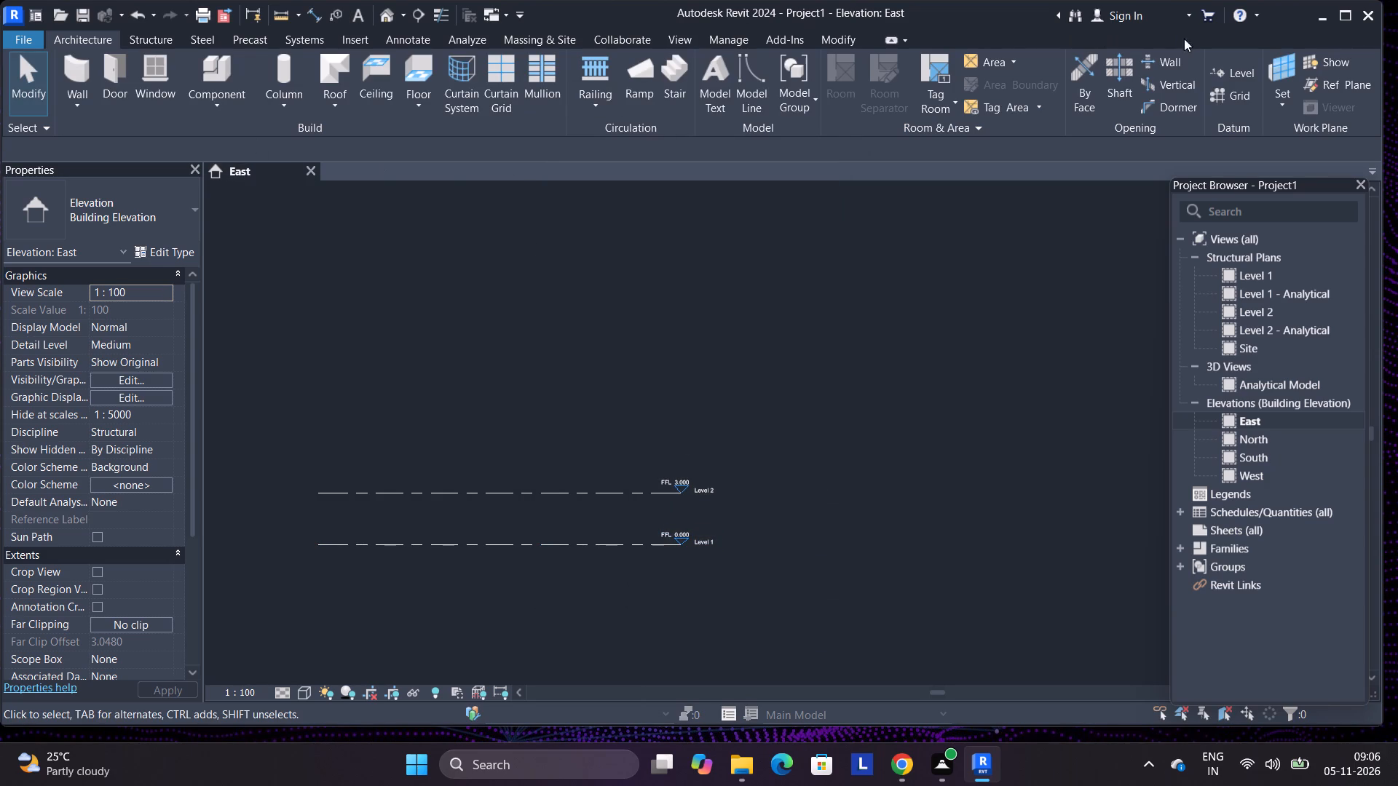
Add three levels above Level 2 at 6.000, 9.000 and 12.000 using Pick Lines with an offset of 3.
left_click(1240, 82)
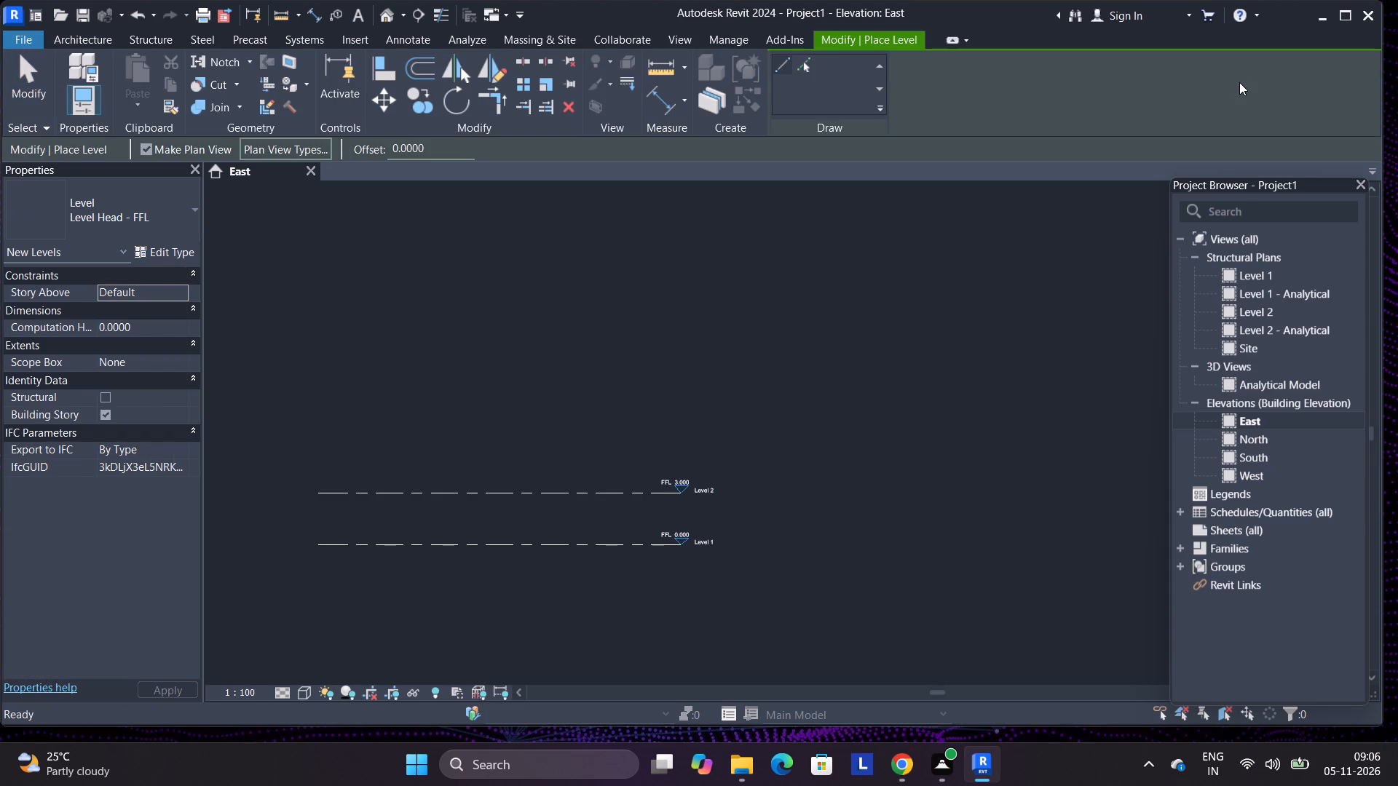
scroll(360, 359, "up", 3)
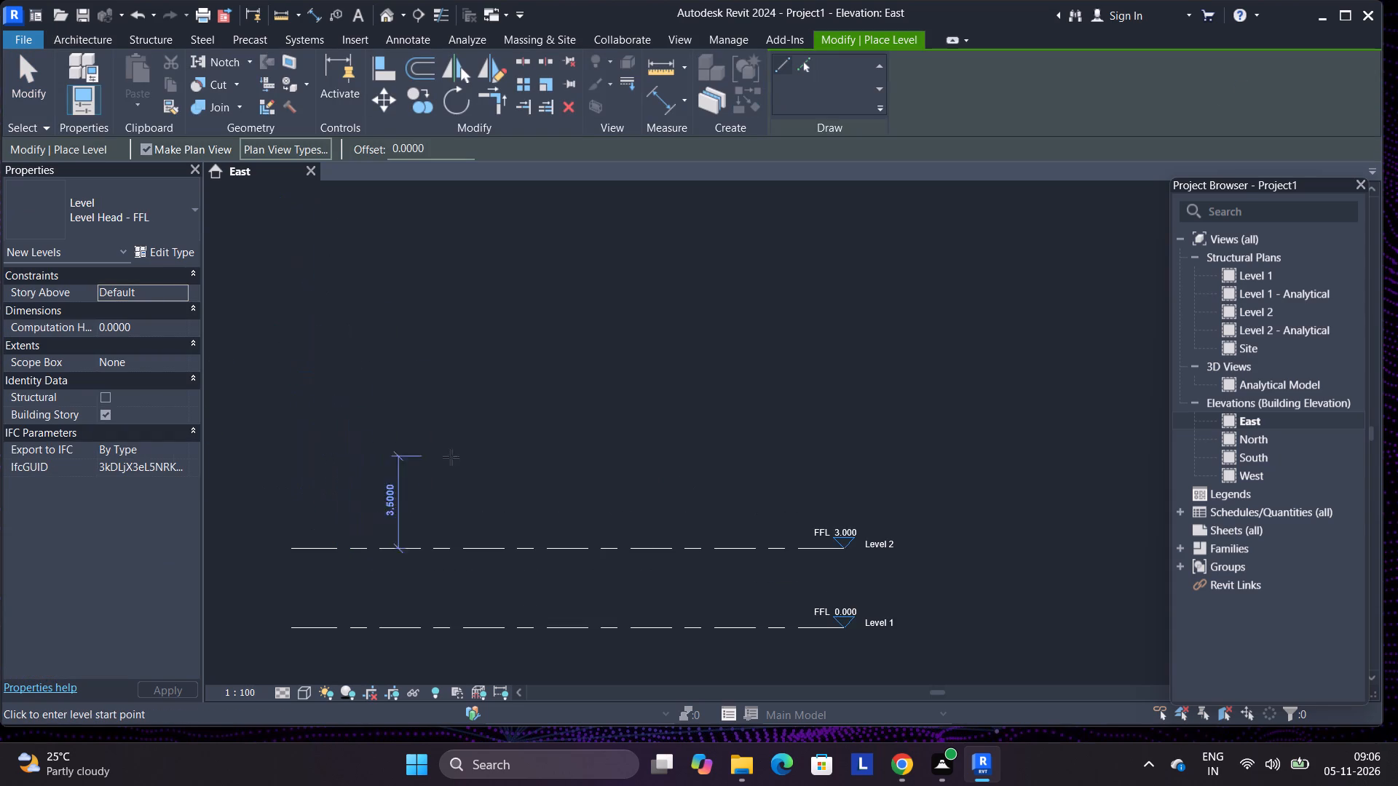
left_click(427, 151)
left_click_drag(425, 151, 411, 150)
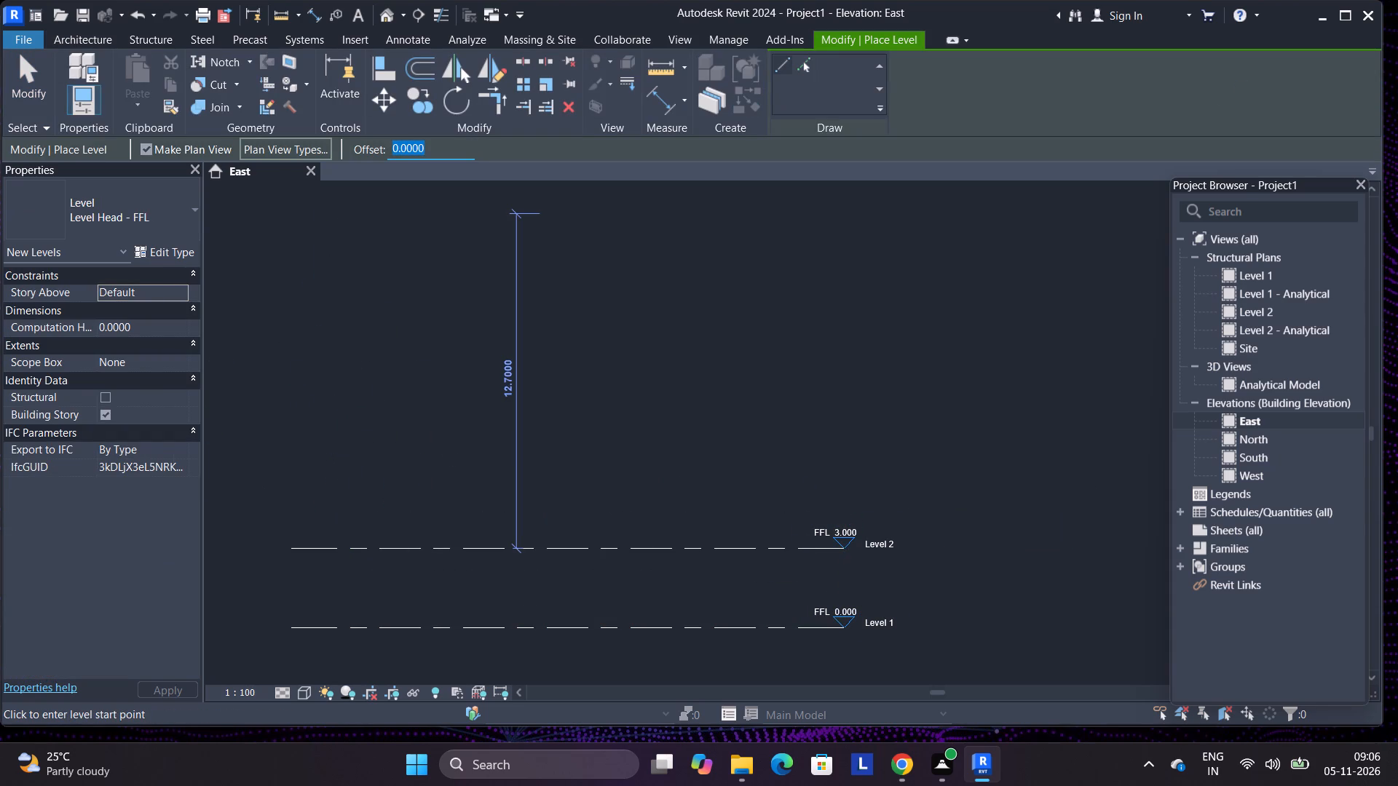
key("3")
key("space")
key("Return")
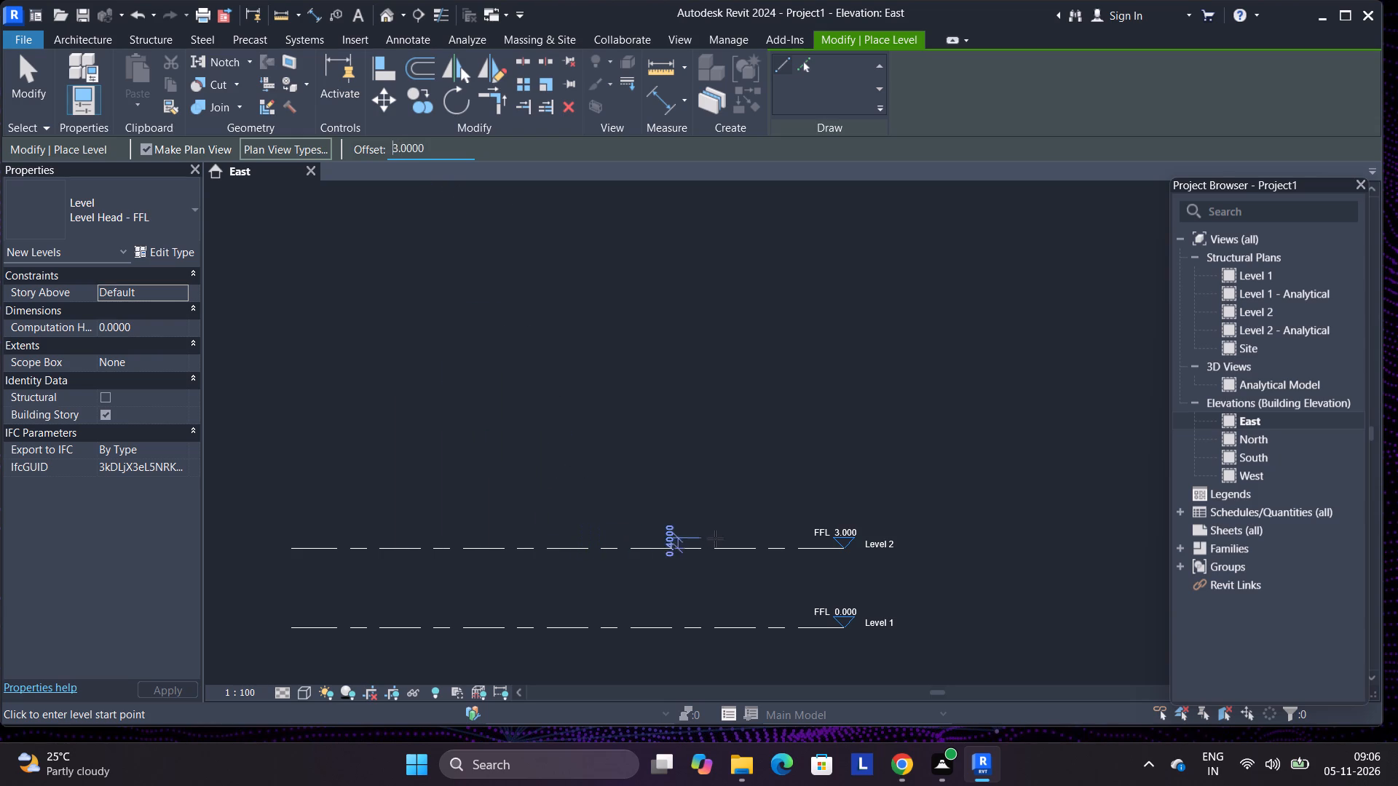
left_click(805, 57)
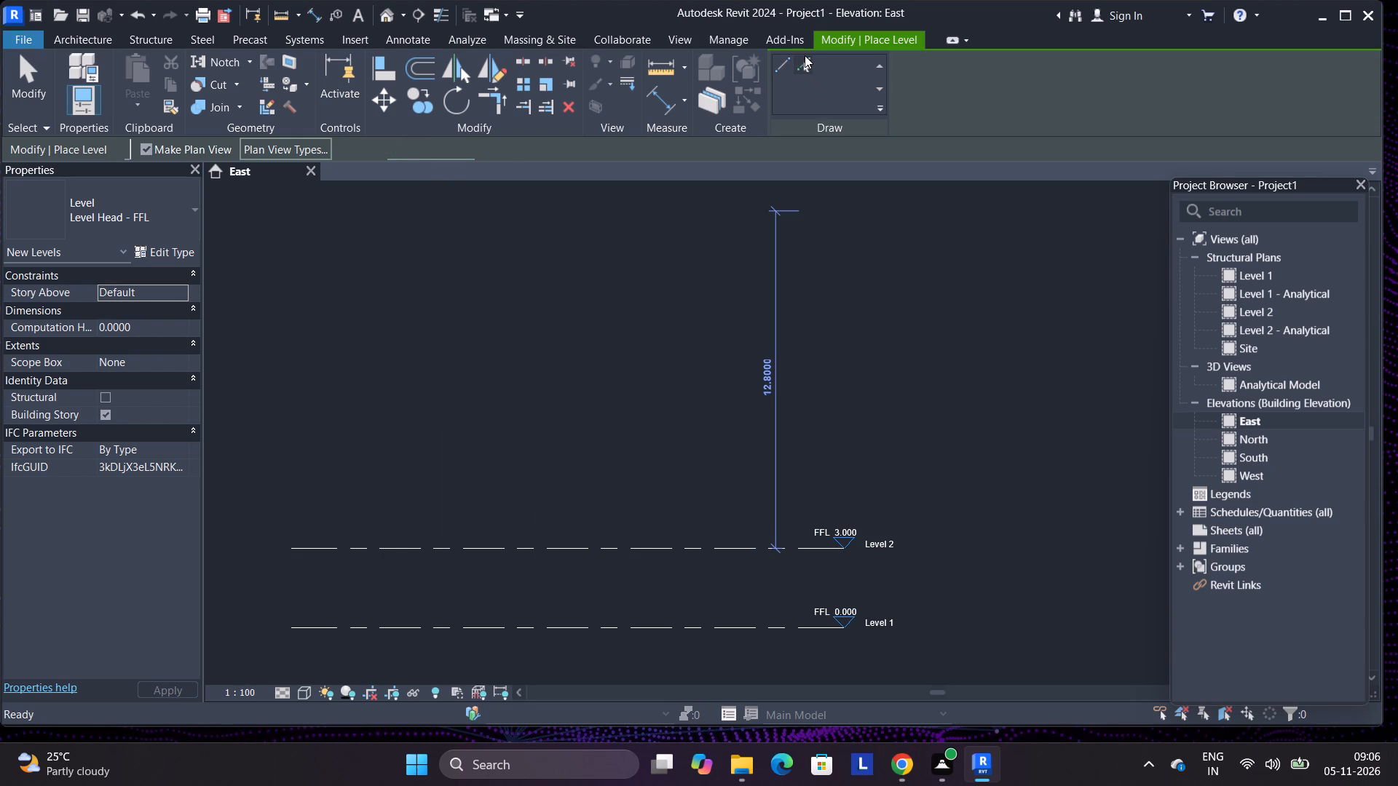
left_click(777, 546)
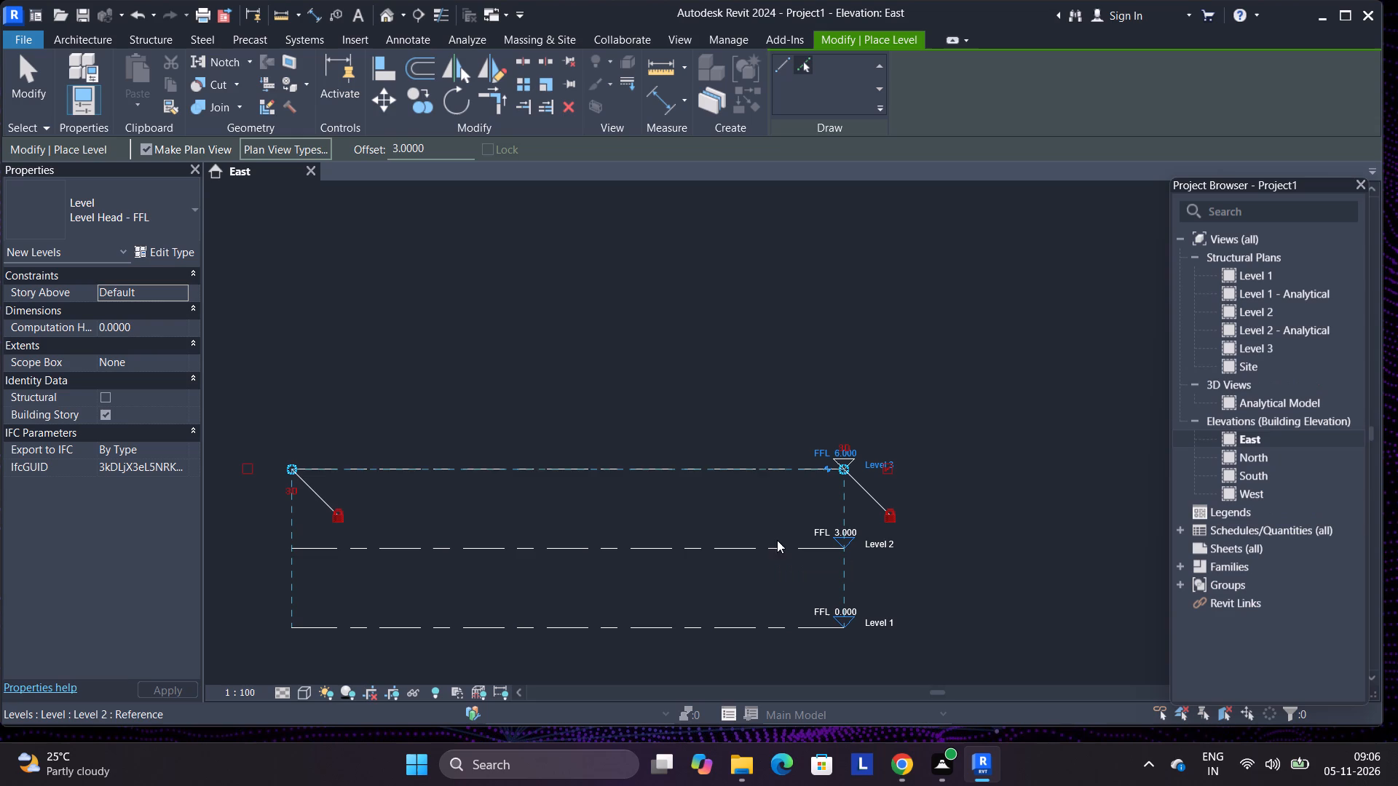
left_click(762, 467)
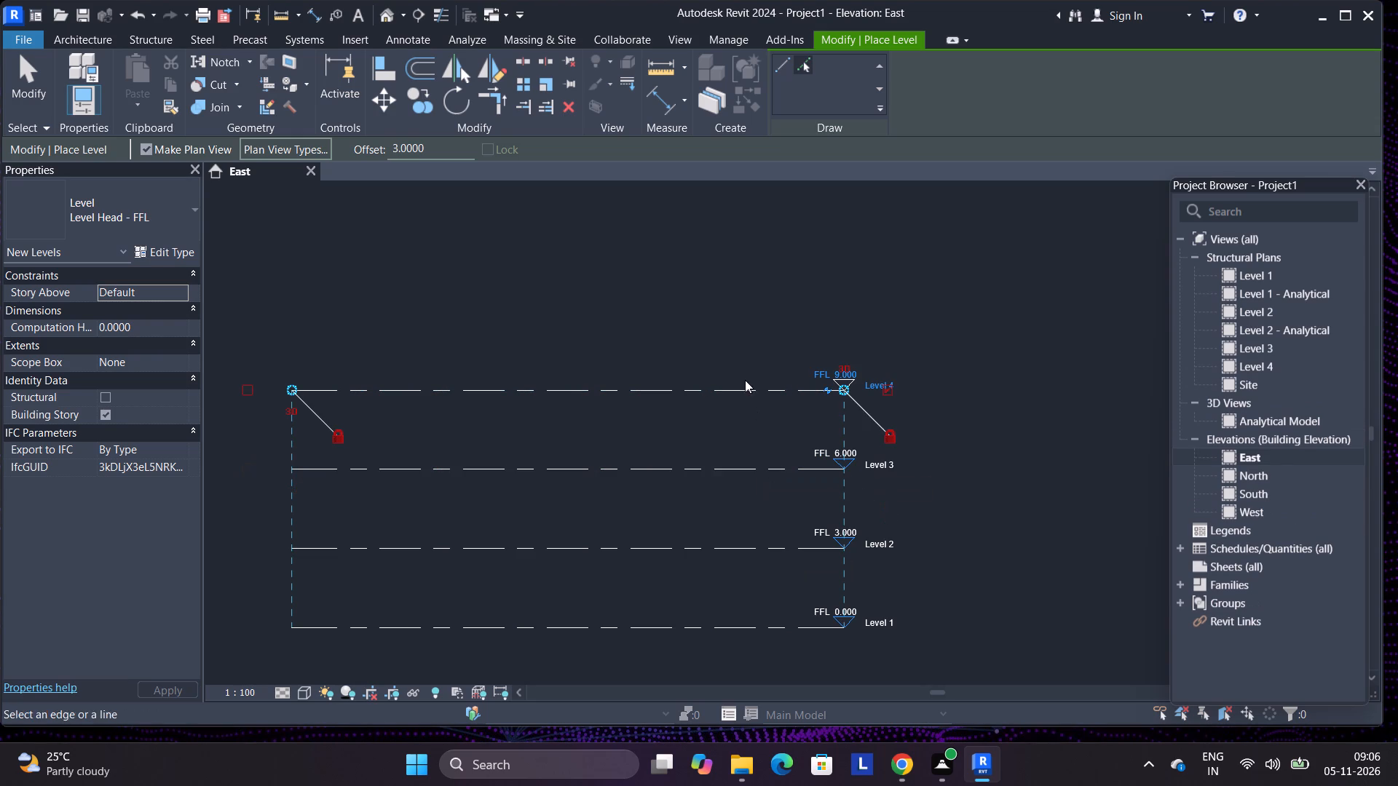
left_click(744, 388)
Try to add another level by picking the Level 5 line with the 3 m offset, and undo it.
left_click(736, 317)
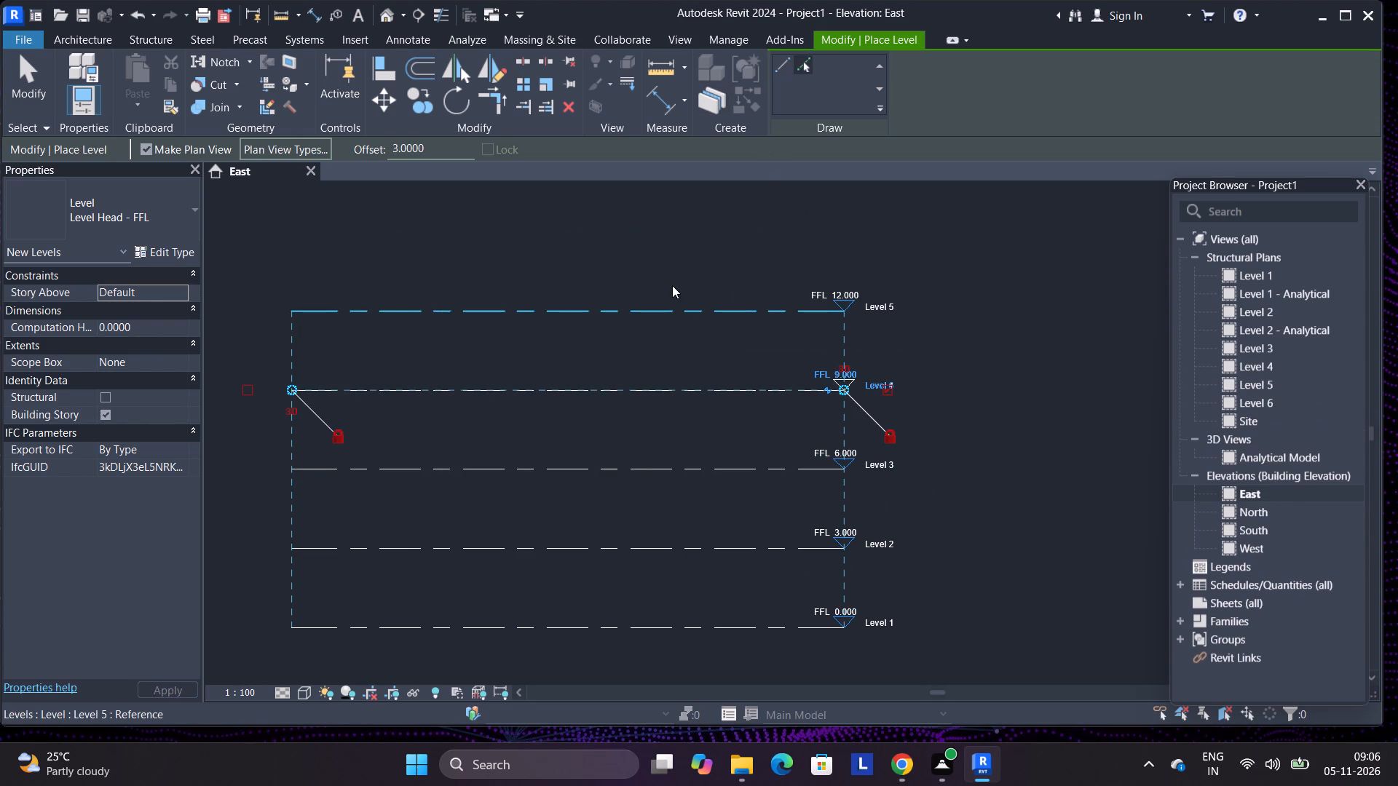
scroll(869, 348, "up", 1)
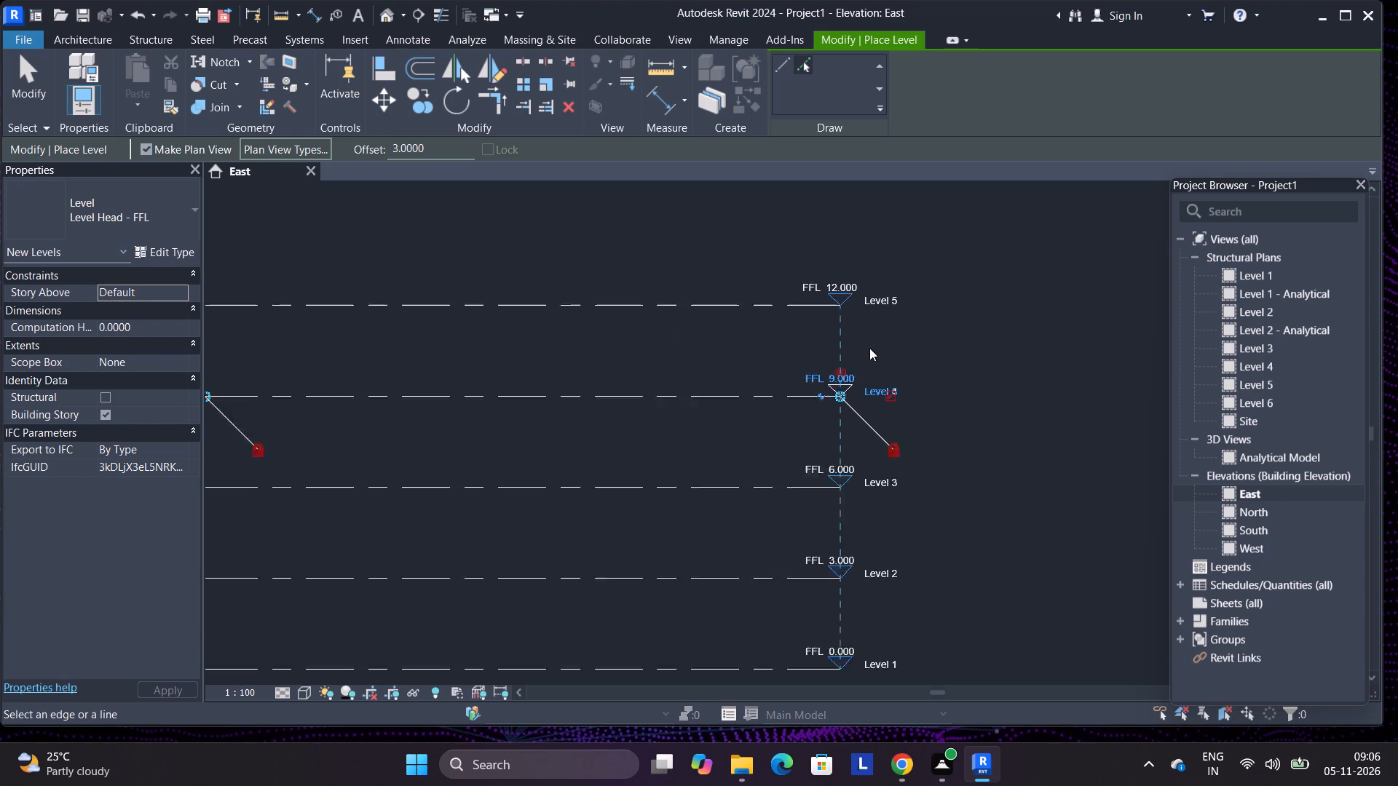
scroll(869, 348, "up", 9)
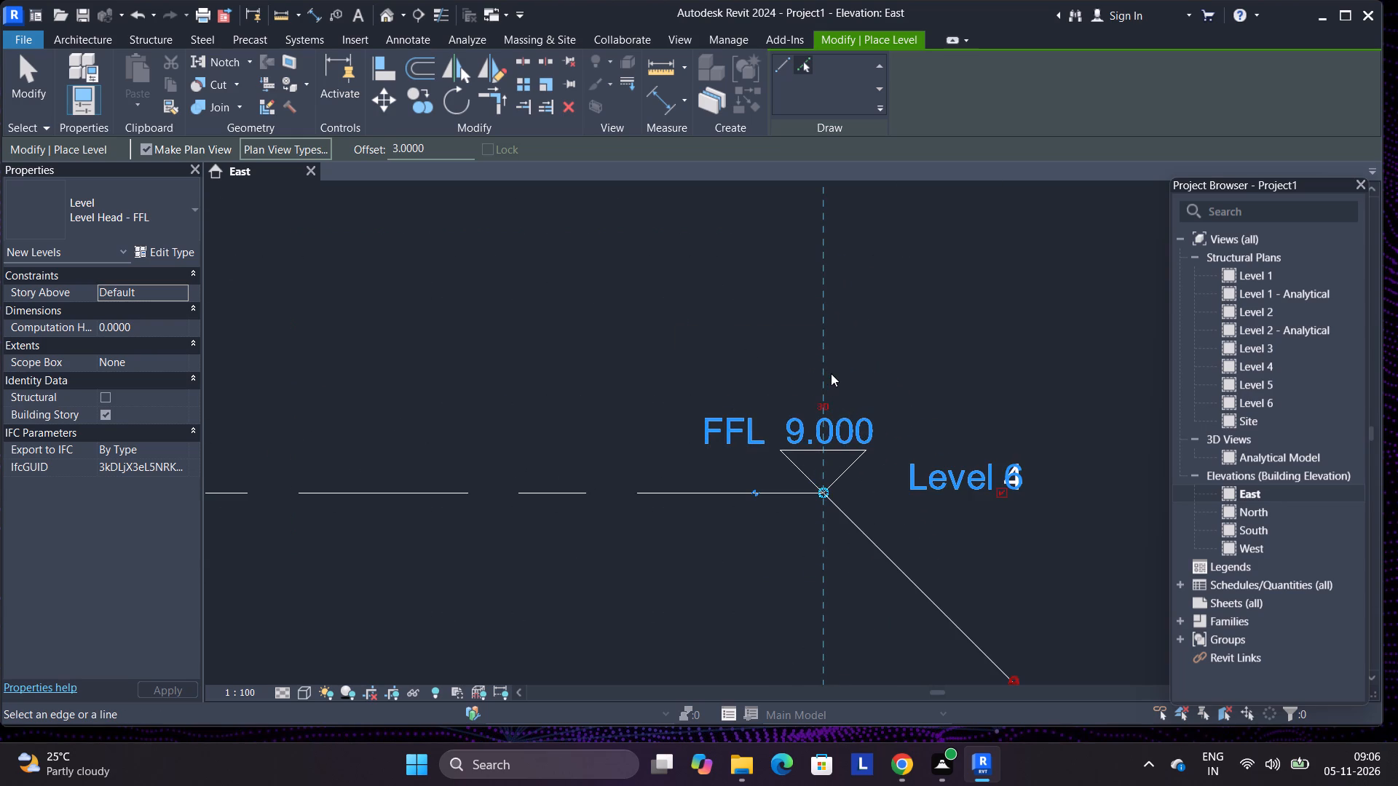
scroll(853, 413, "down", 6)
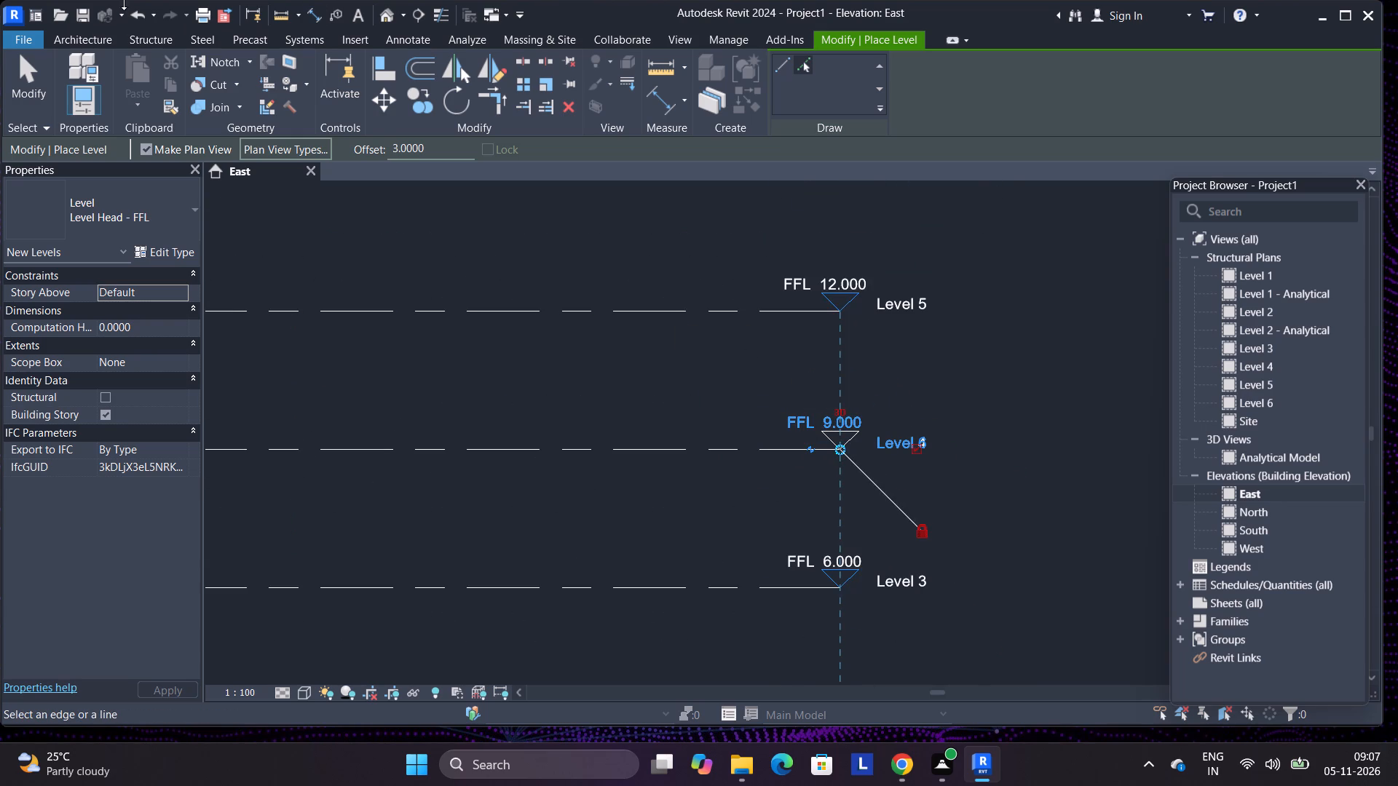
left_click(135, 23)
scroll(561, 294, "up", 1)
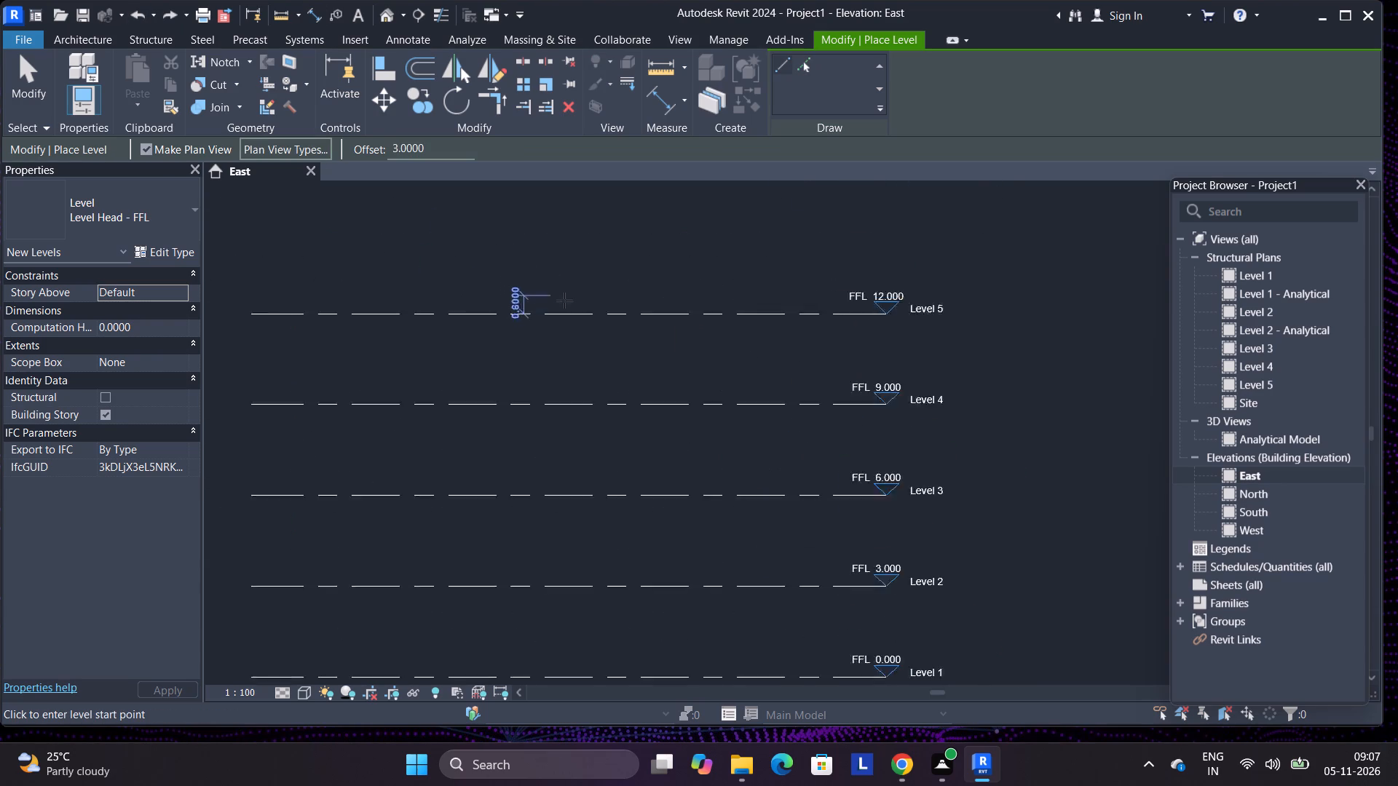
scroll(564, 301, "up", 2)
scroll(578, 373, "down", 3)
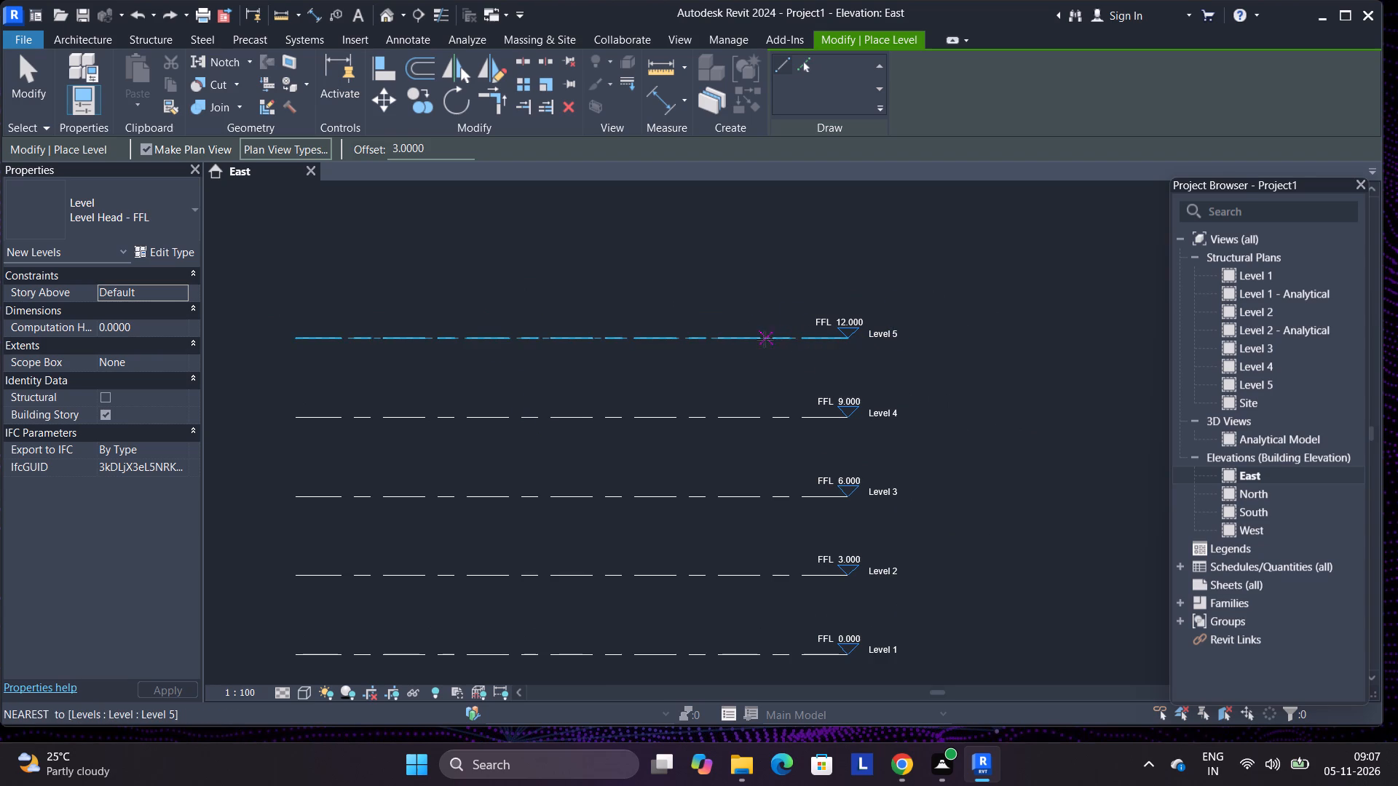
Add a level at 15.000 above Level 5 using Pick Lines with the 3 m offset.
left_click(806, 65)
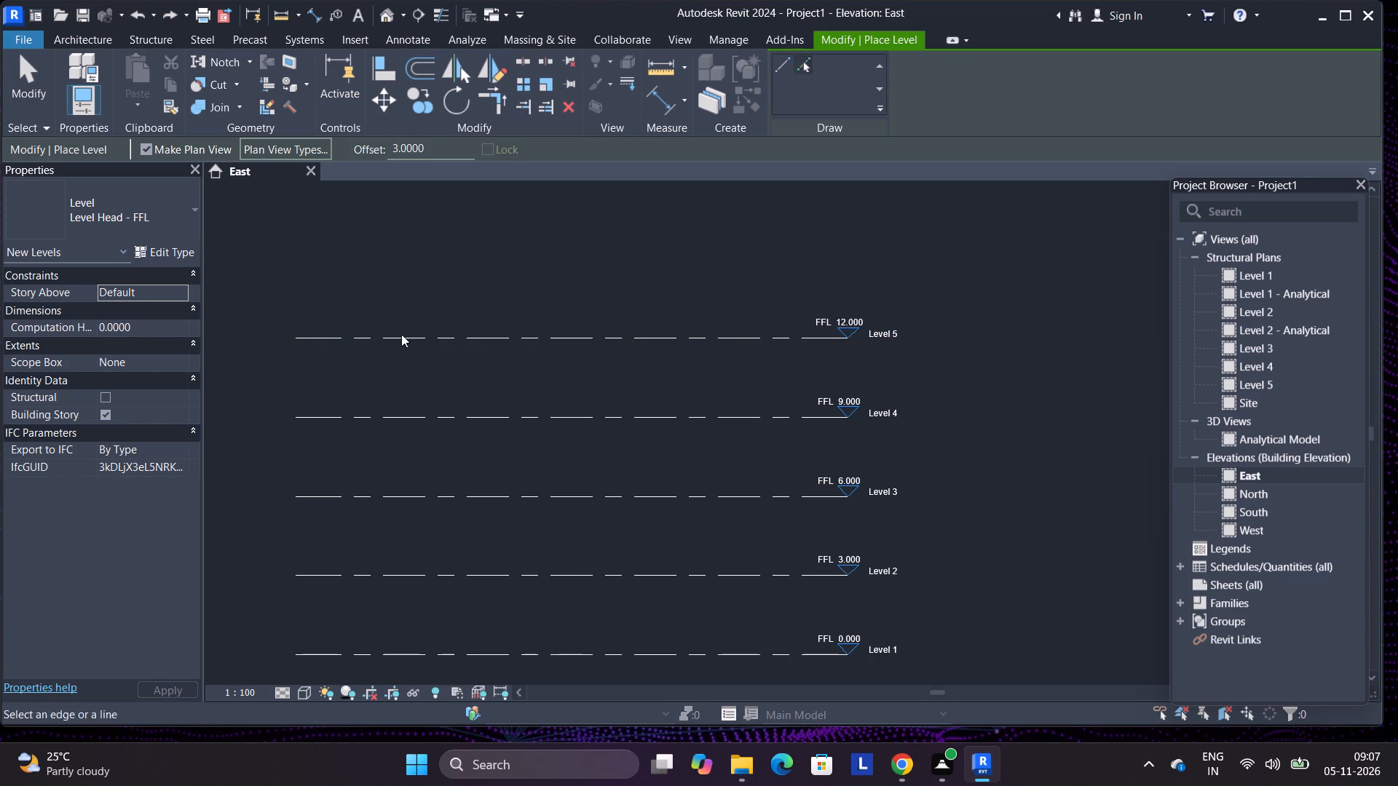
left_click(358, 338)
scroll(379, 380, "down", 7)
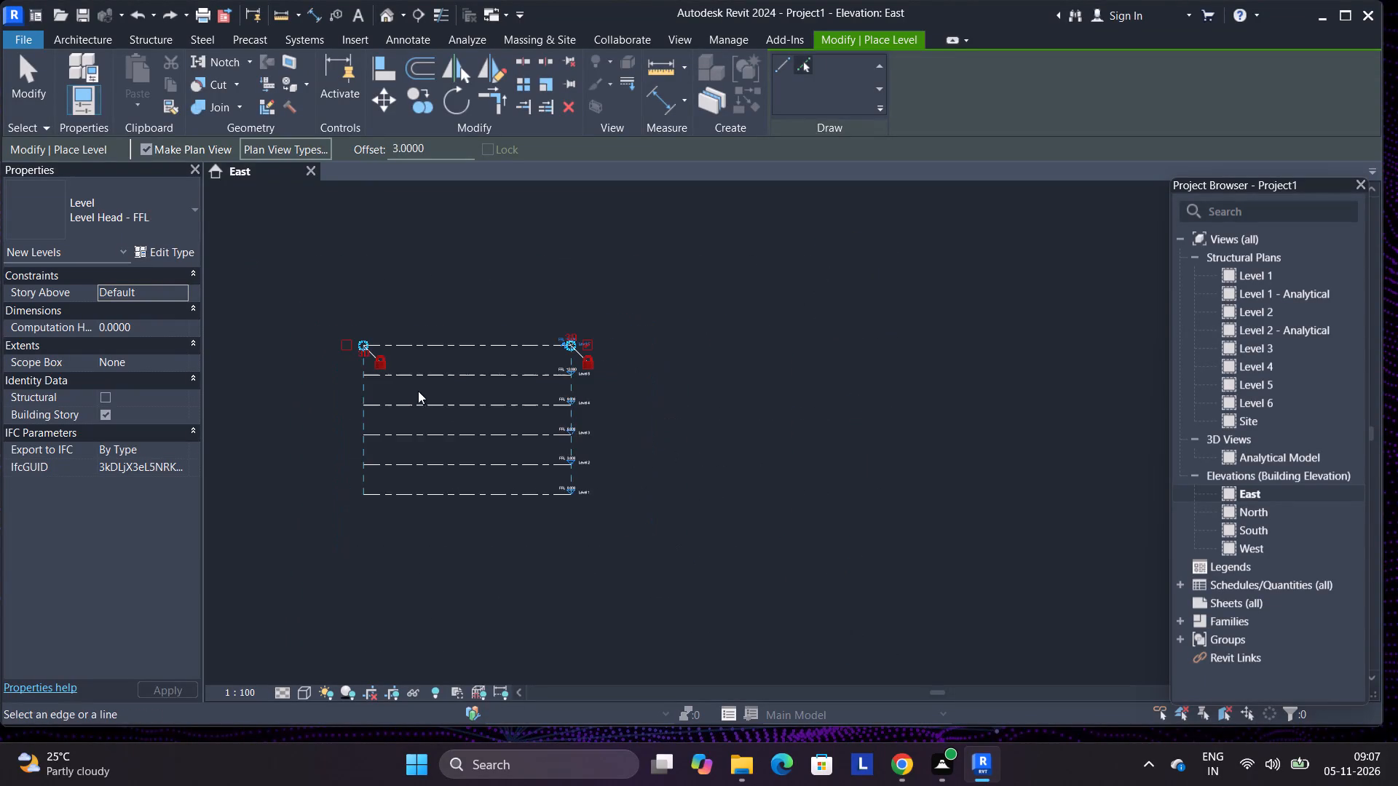
scroll(380, 317, "up", 5)
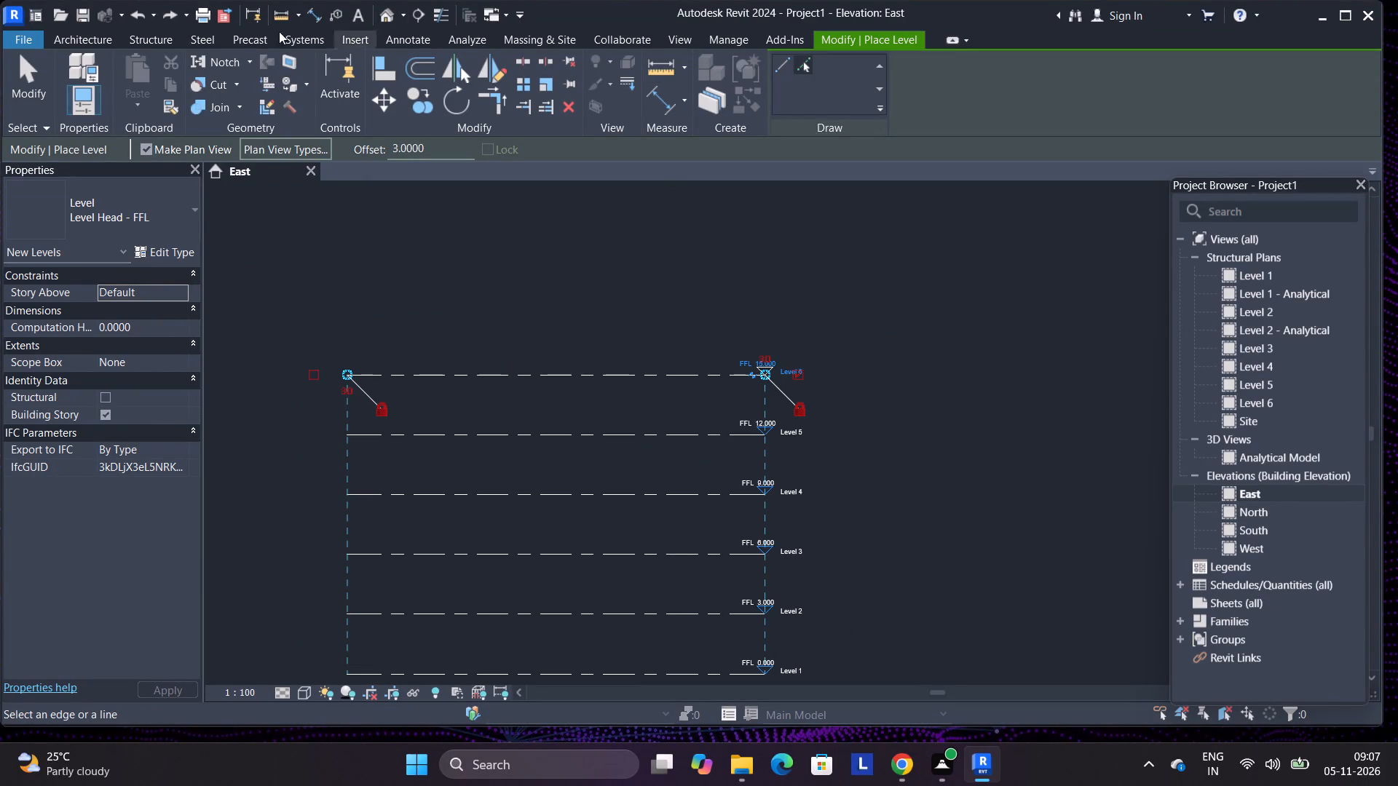
scroll(794, 354, "up", 5)
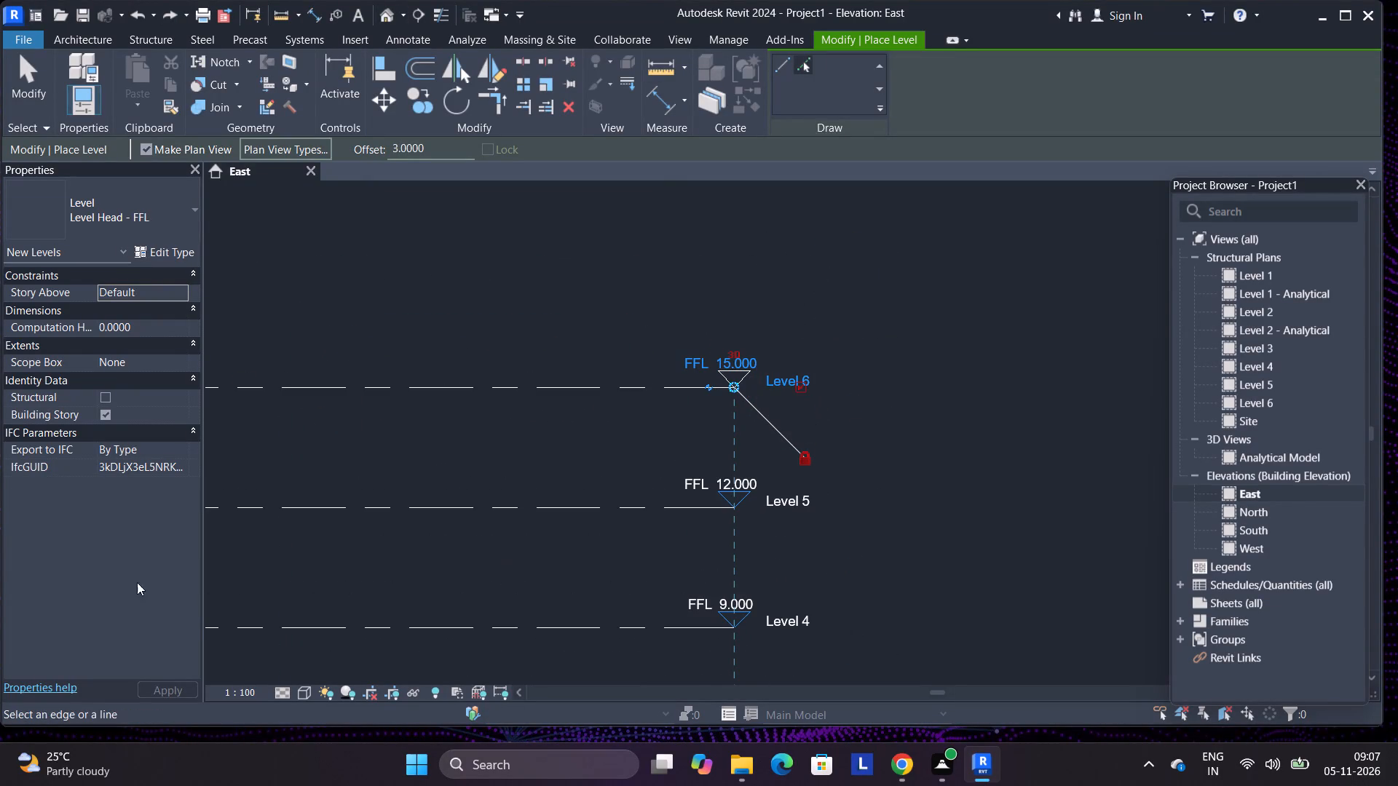
right_click(831, 263)
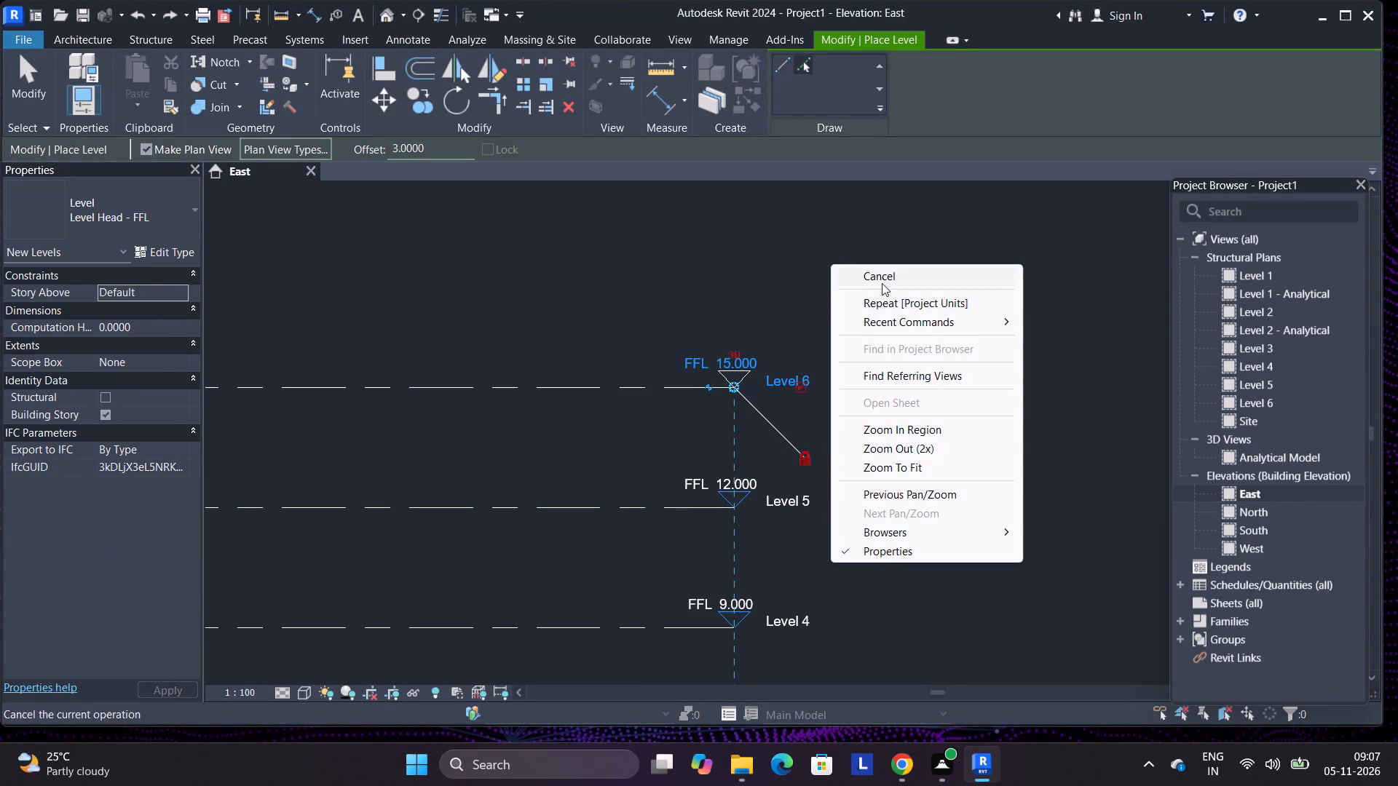
left_click(883, 278)
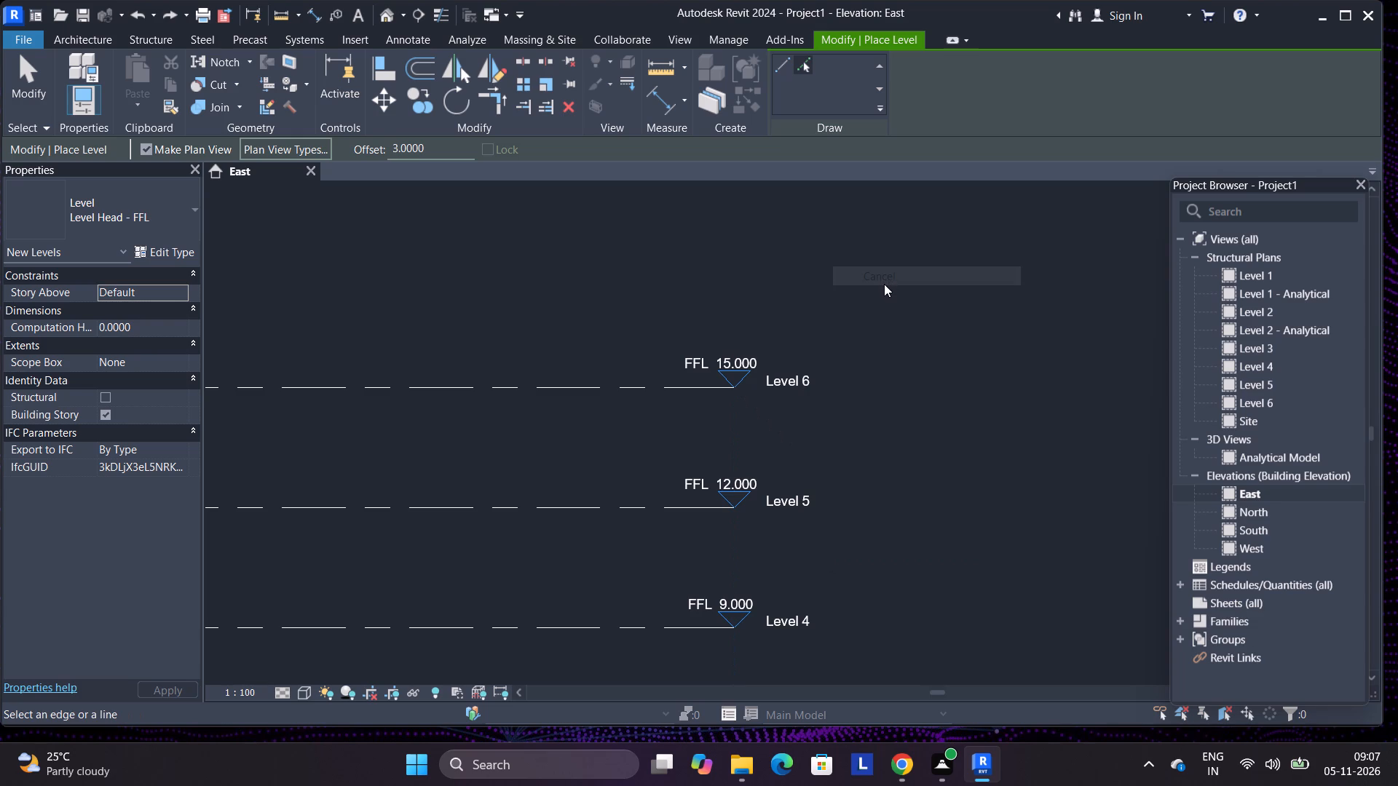
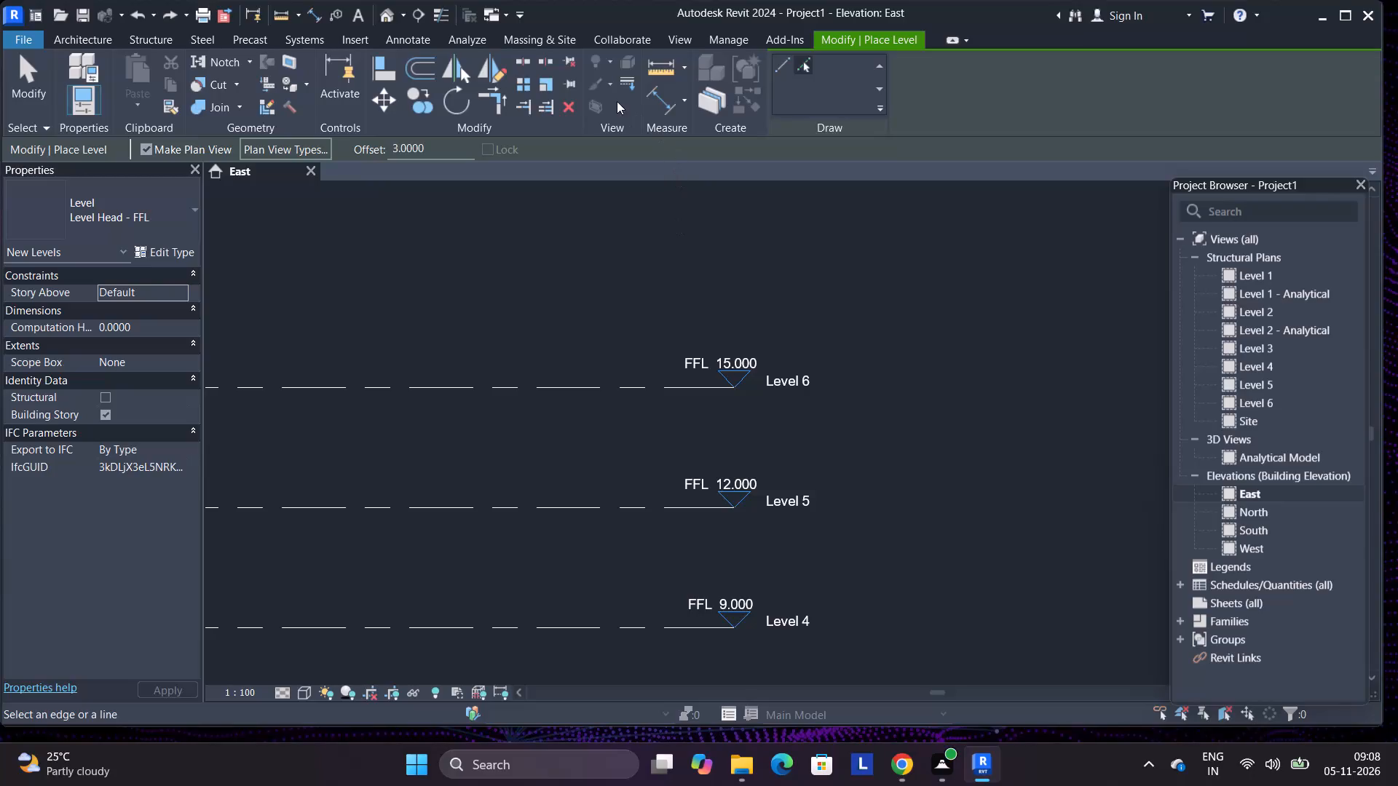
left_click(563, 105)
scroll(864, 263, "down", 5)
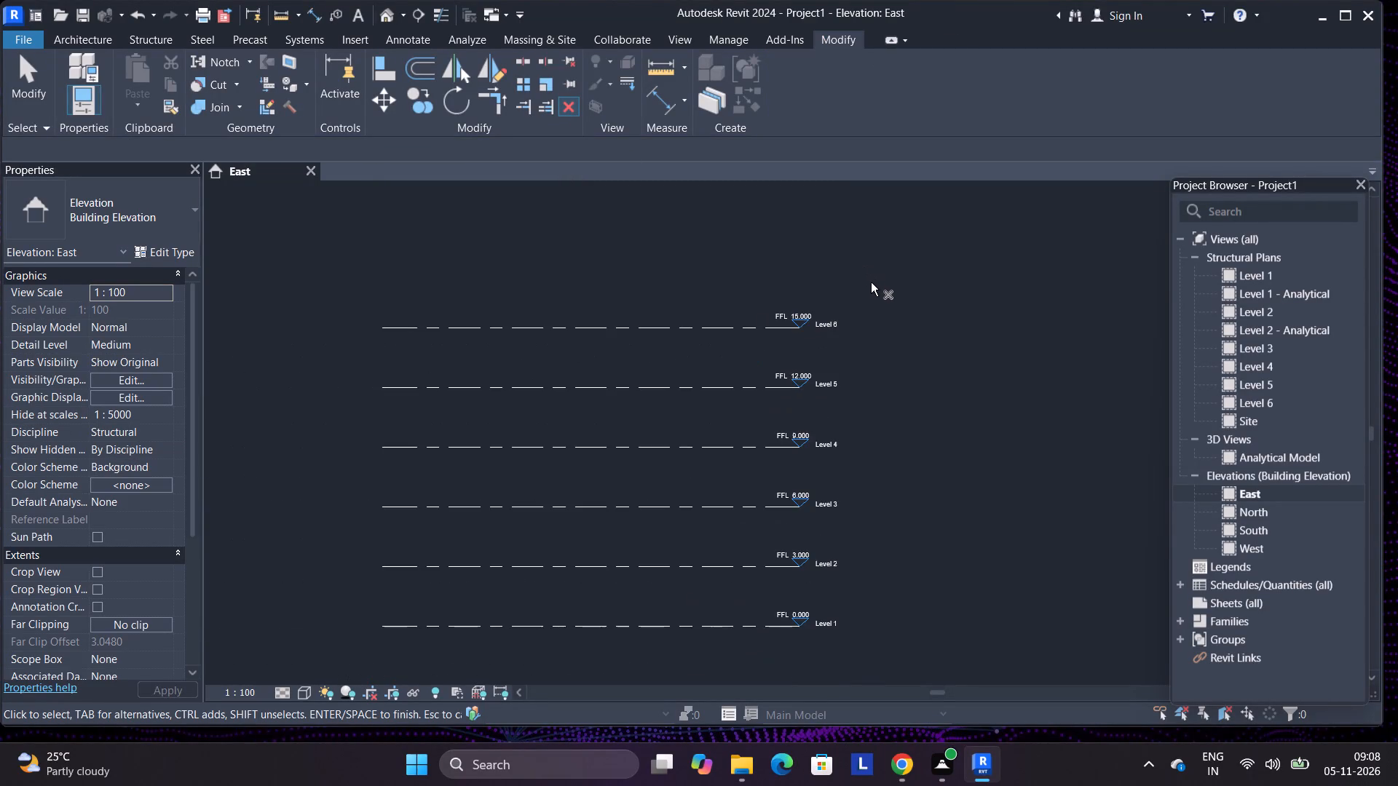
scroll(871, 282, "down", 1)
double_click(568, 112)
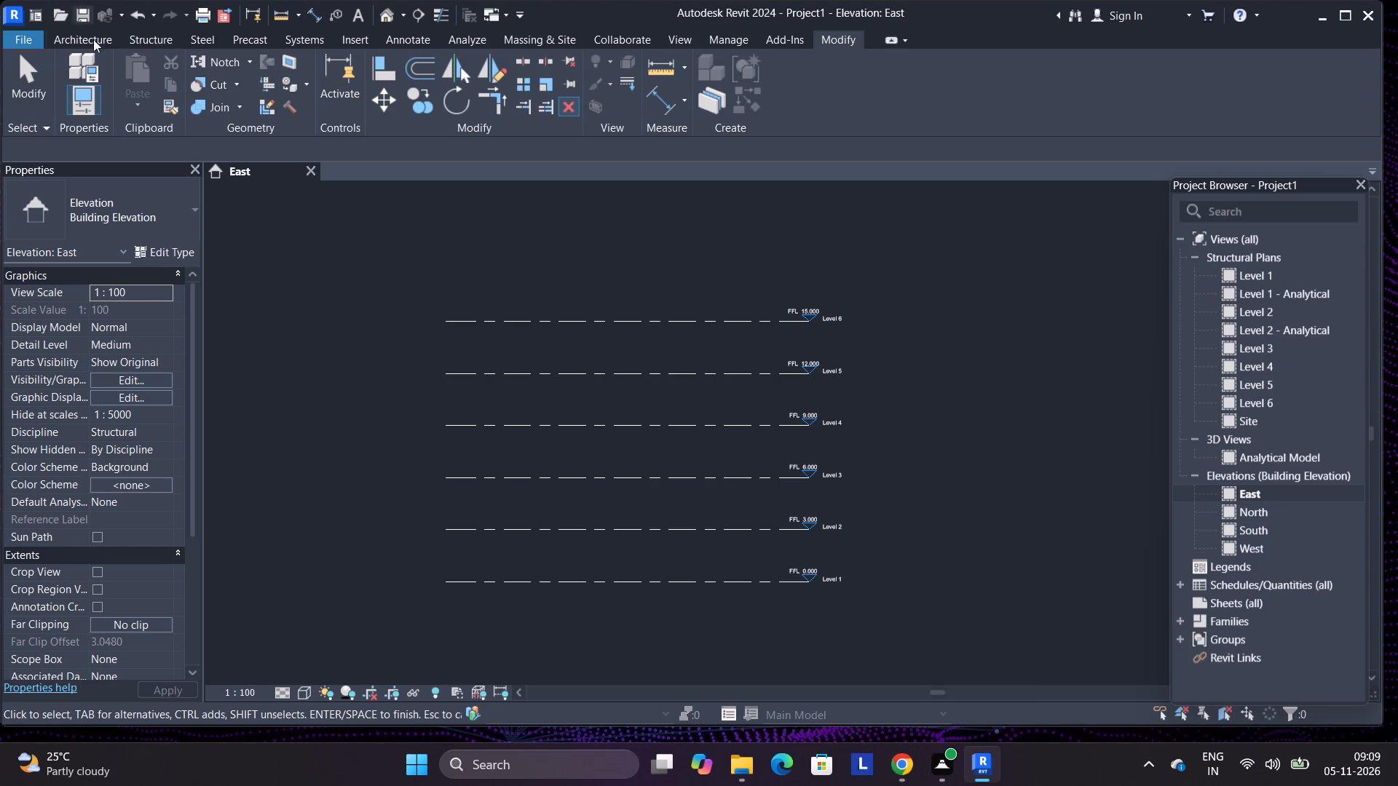
Open the Level 1 structural plan view.
left_click(151, 39)
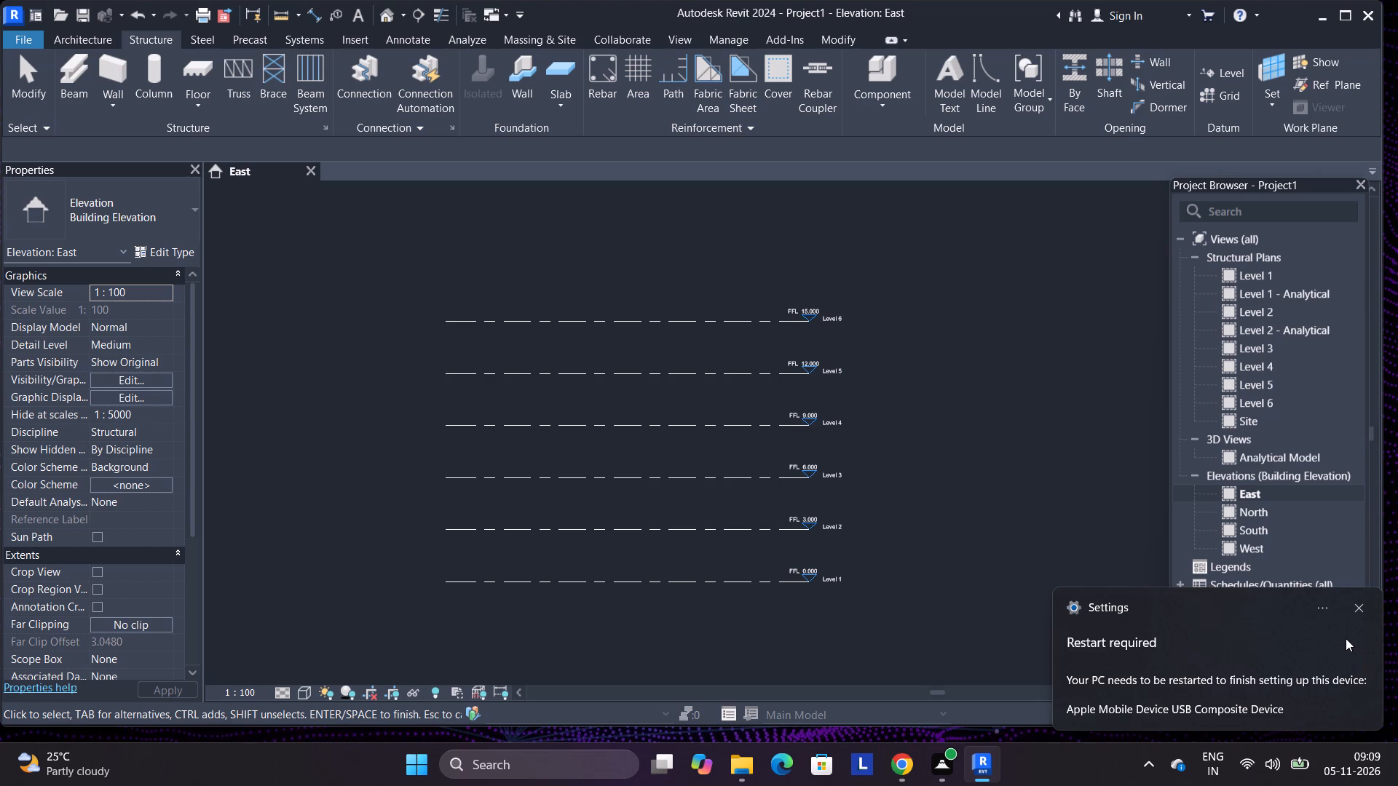
left_click(1356, 603)
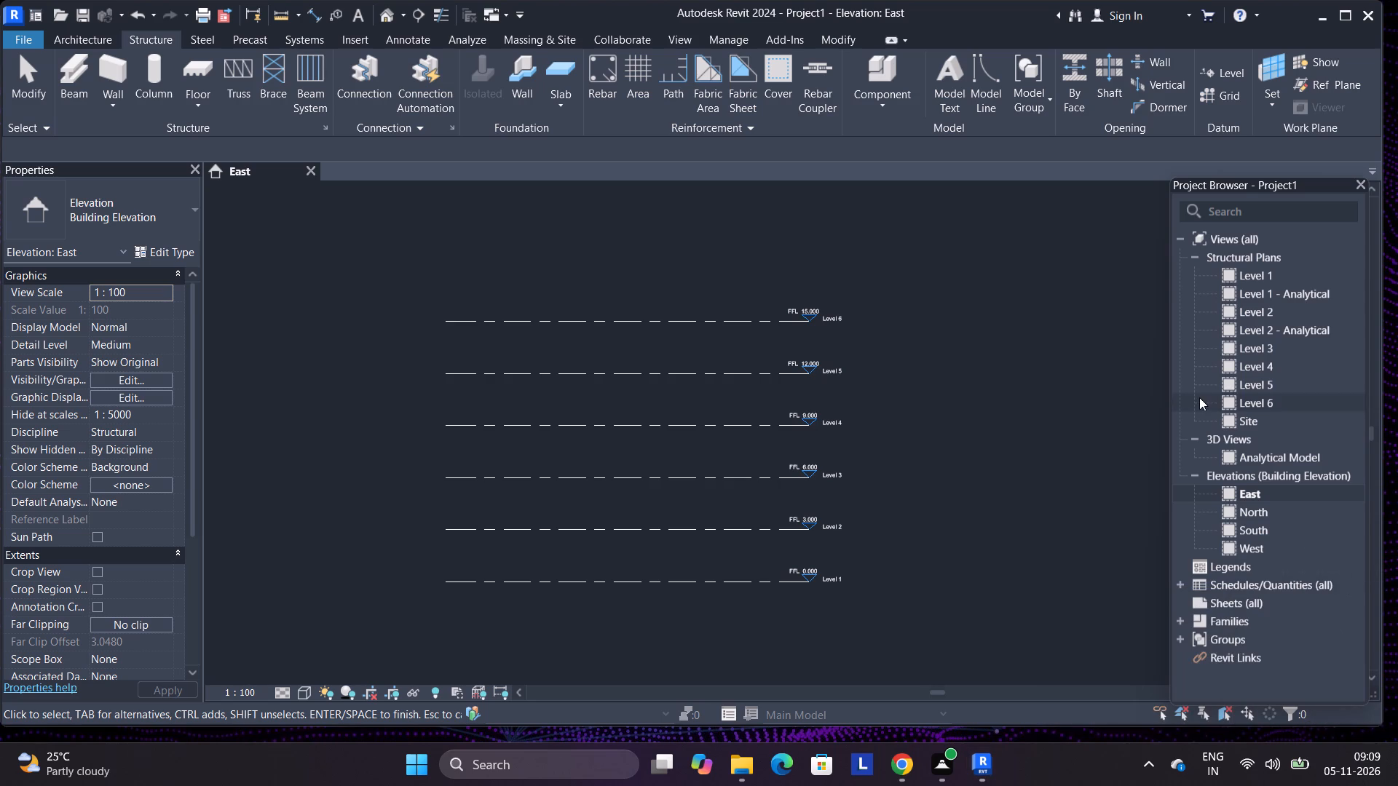
double_click(1226, 266)
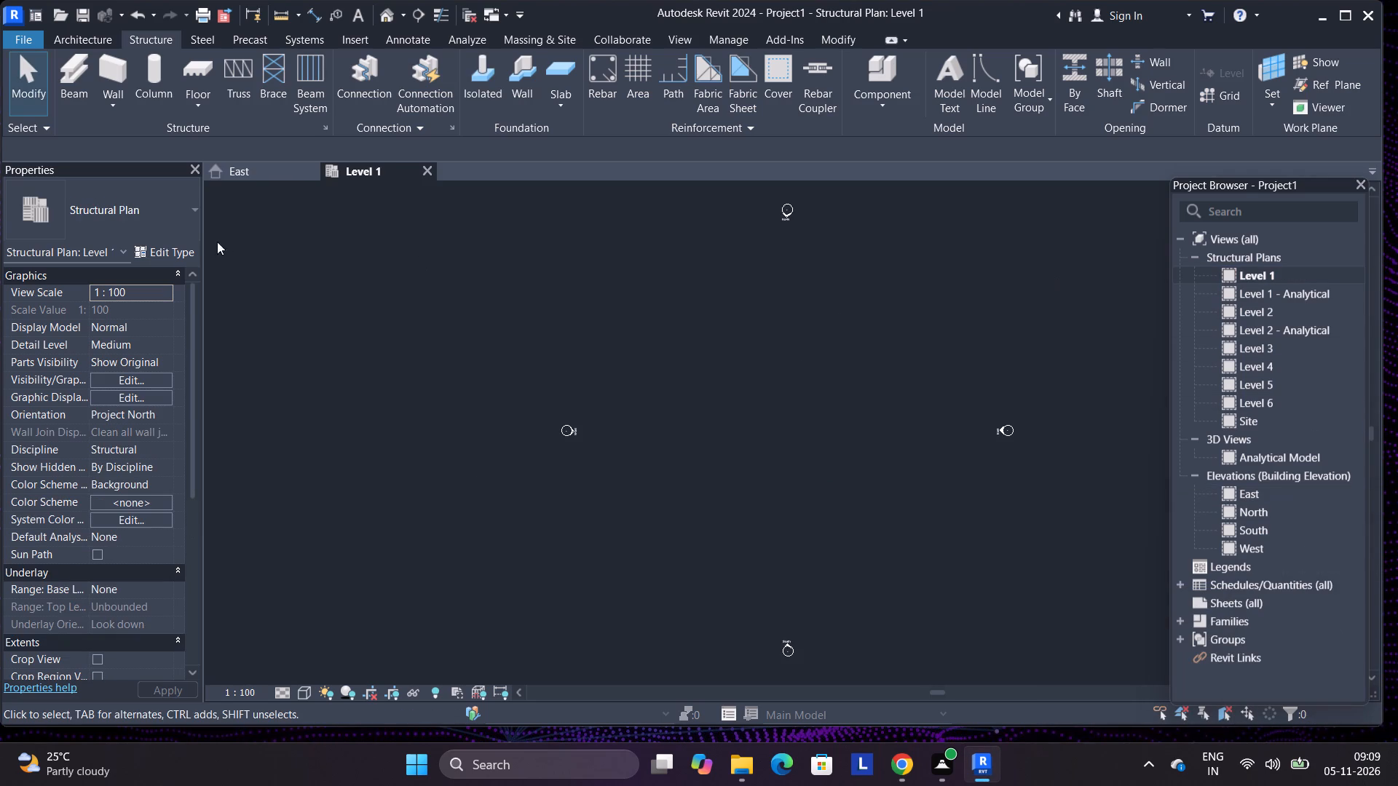
Draw a horizontal grid line just below the East and West elevation markers, running from the east side to the west side.
left_click(143, 36)
left_click(1224, 88)
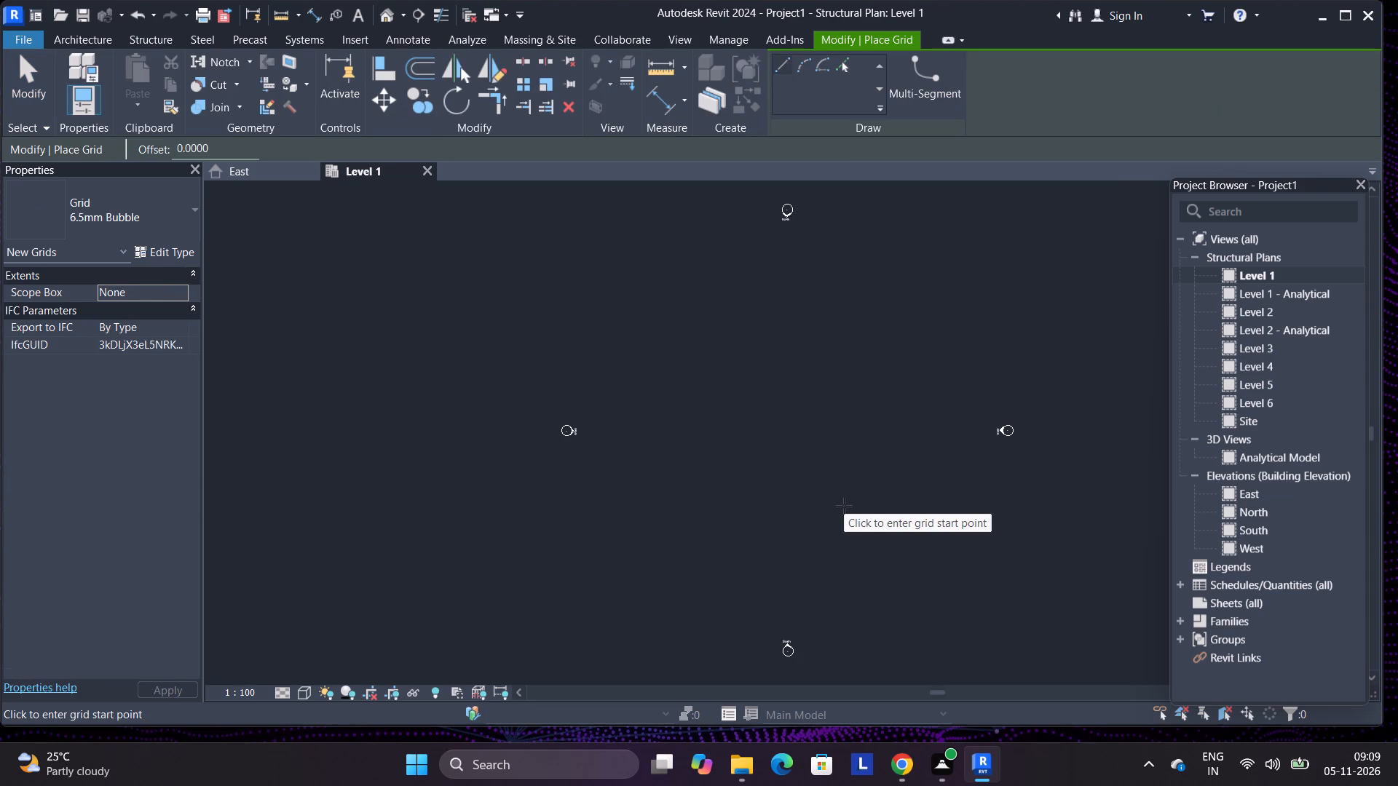
left_click(994, 488)
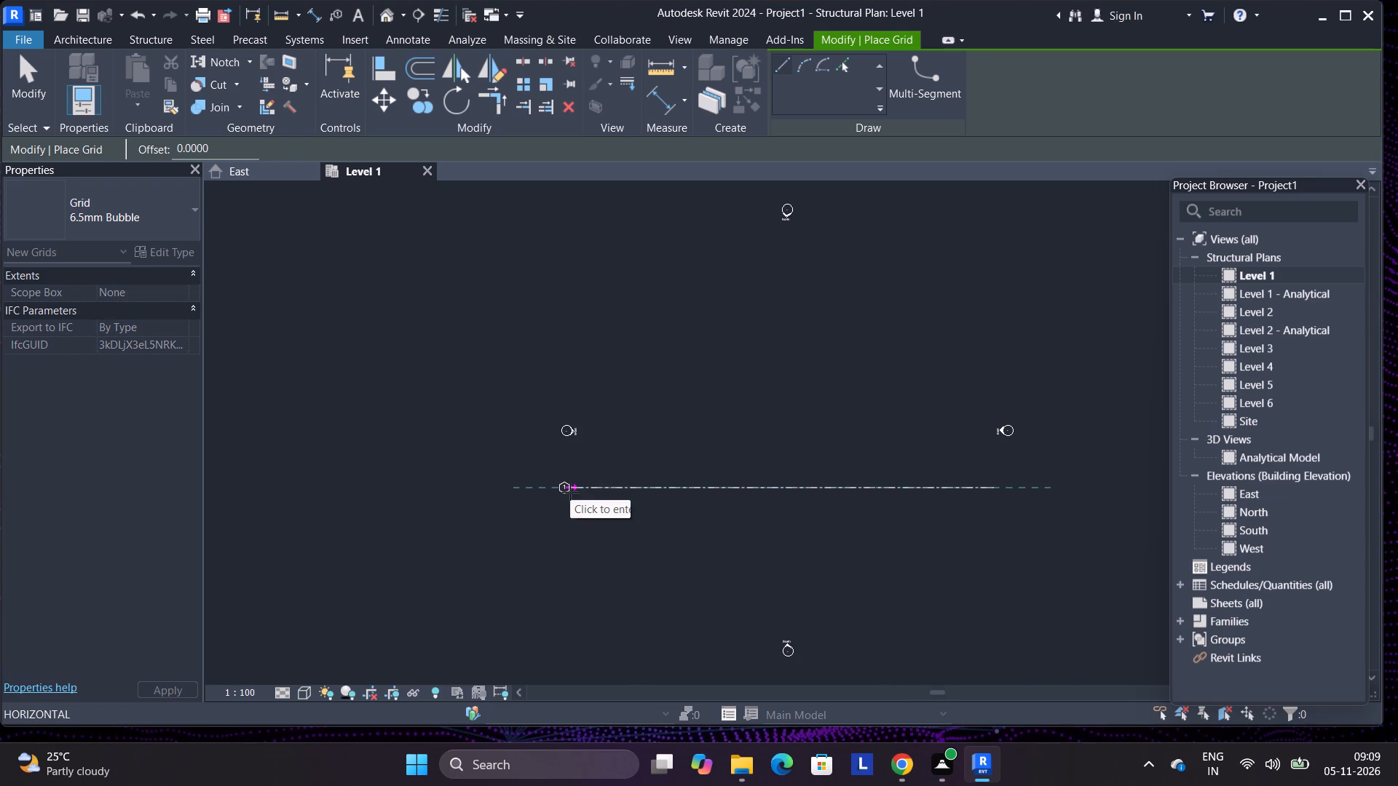
left_click(570, 492)
Add two parallel grid lines above grid 1 using Pick Lines with an offset of 3.
scroll(601, 496, "up", 3)
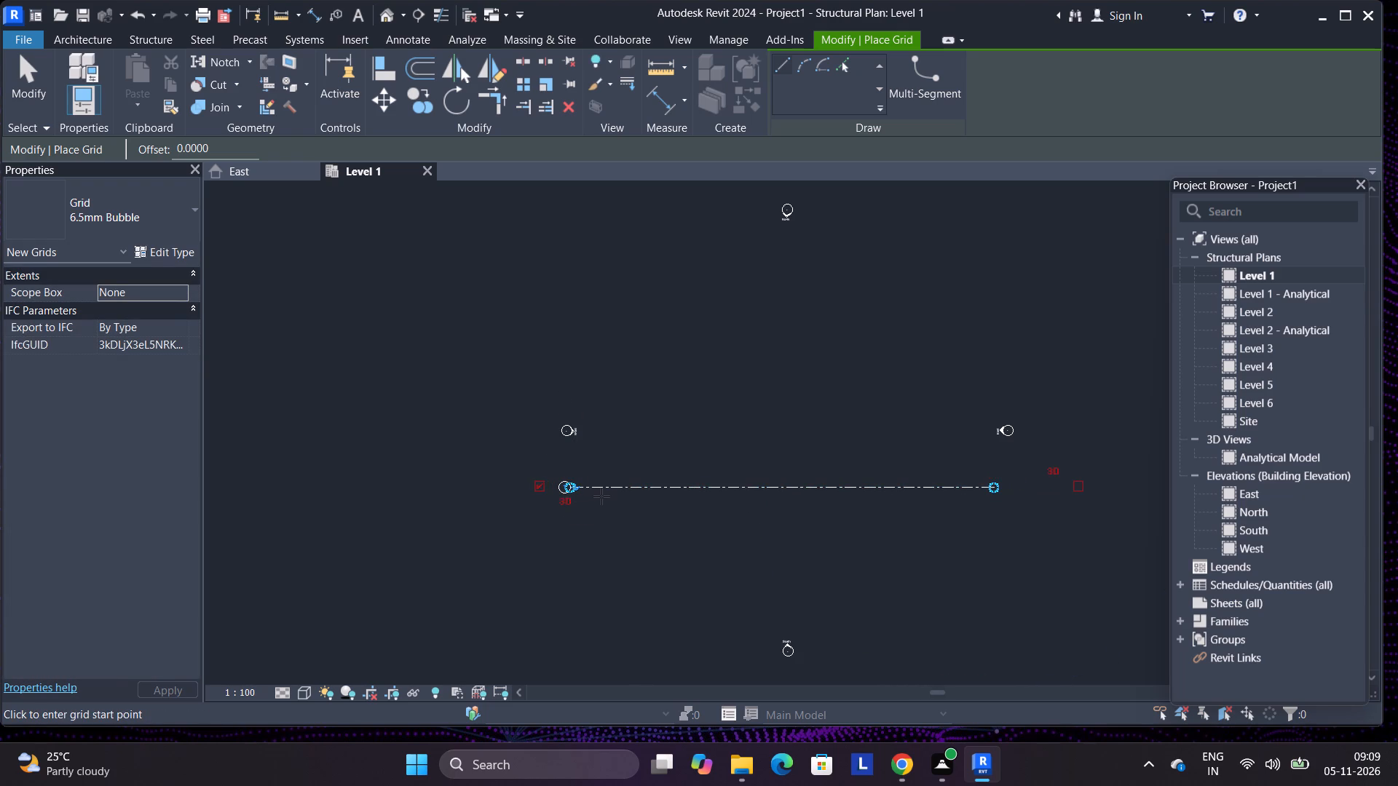
middle_click_drag(585, 509, 208, 464)
middle_click_drag(459, 556, 533, 565)
scroll(533, 565, "up", 1)
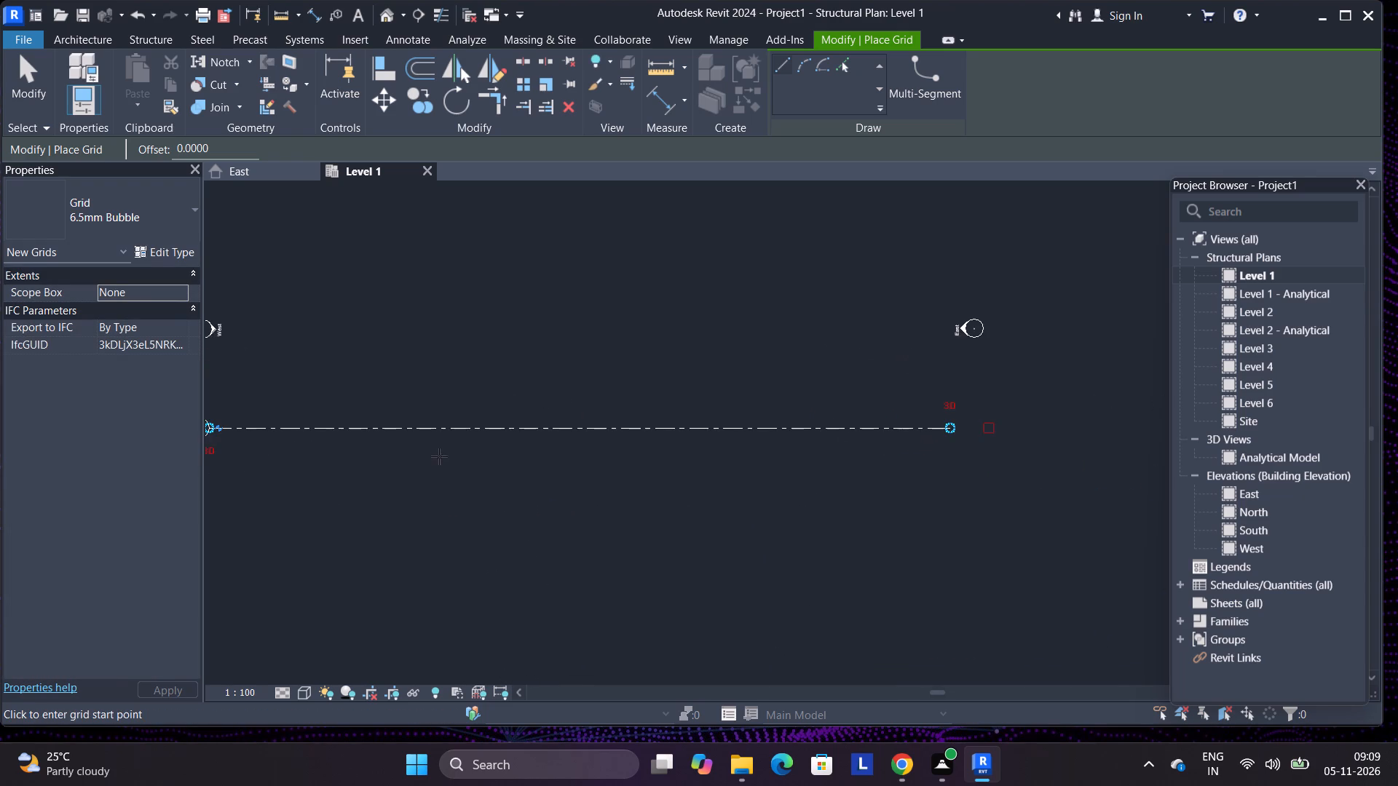
scroll(481, 513, "down", 3)
scroll(310, 440, "up", 2)
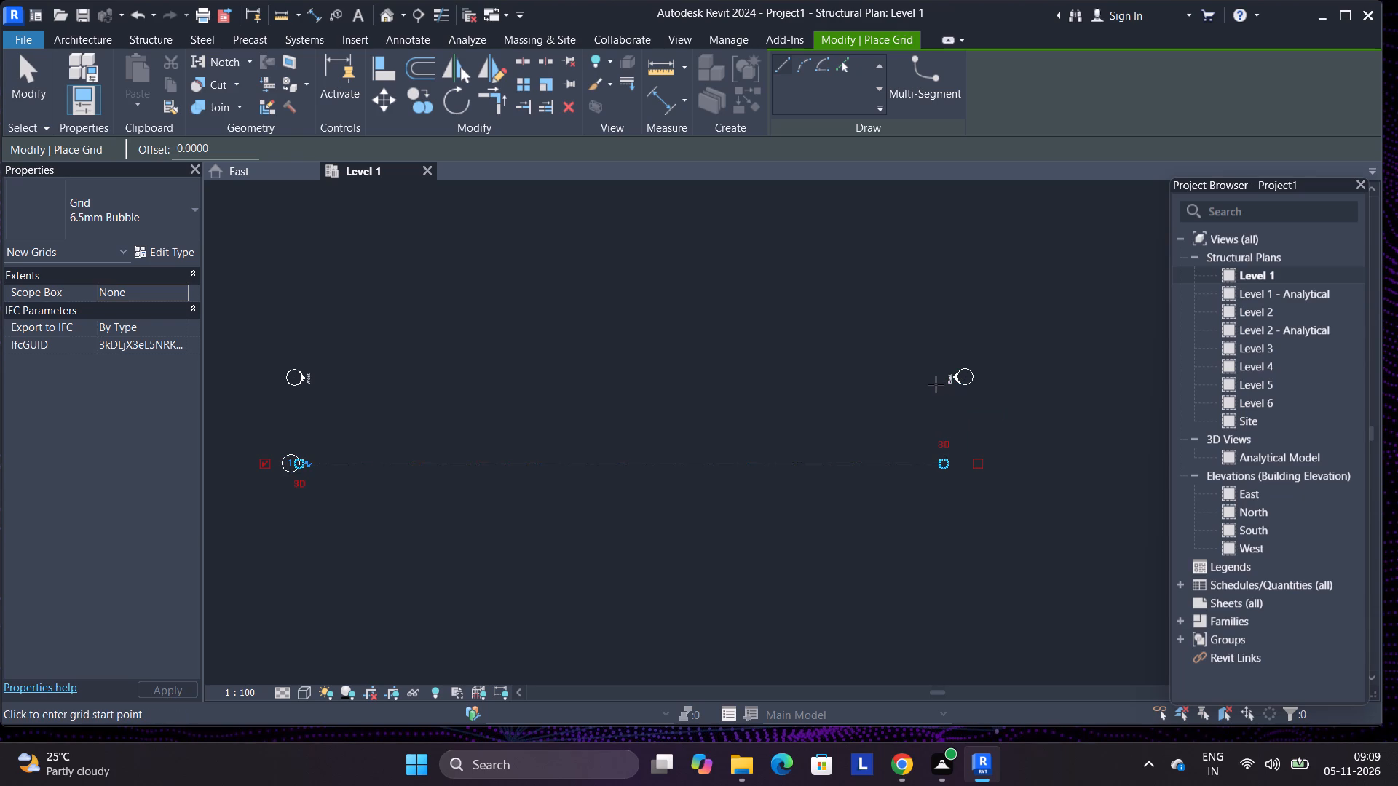
left_click(177, 146)
left_click(181, 146)
key("BackSpace")
key("3")
key("Return")
key("Return")
left_click(847, 56)
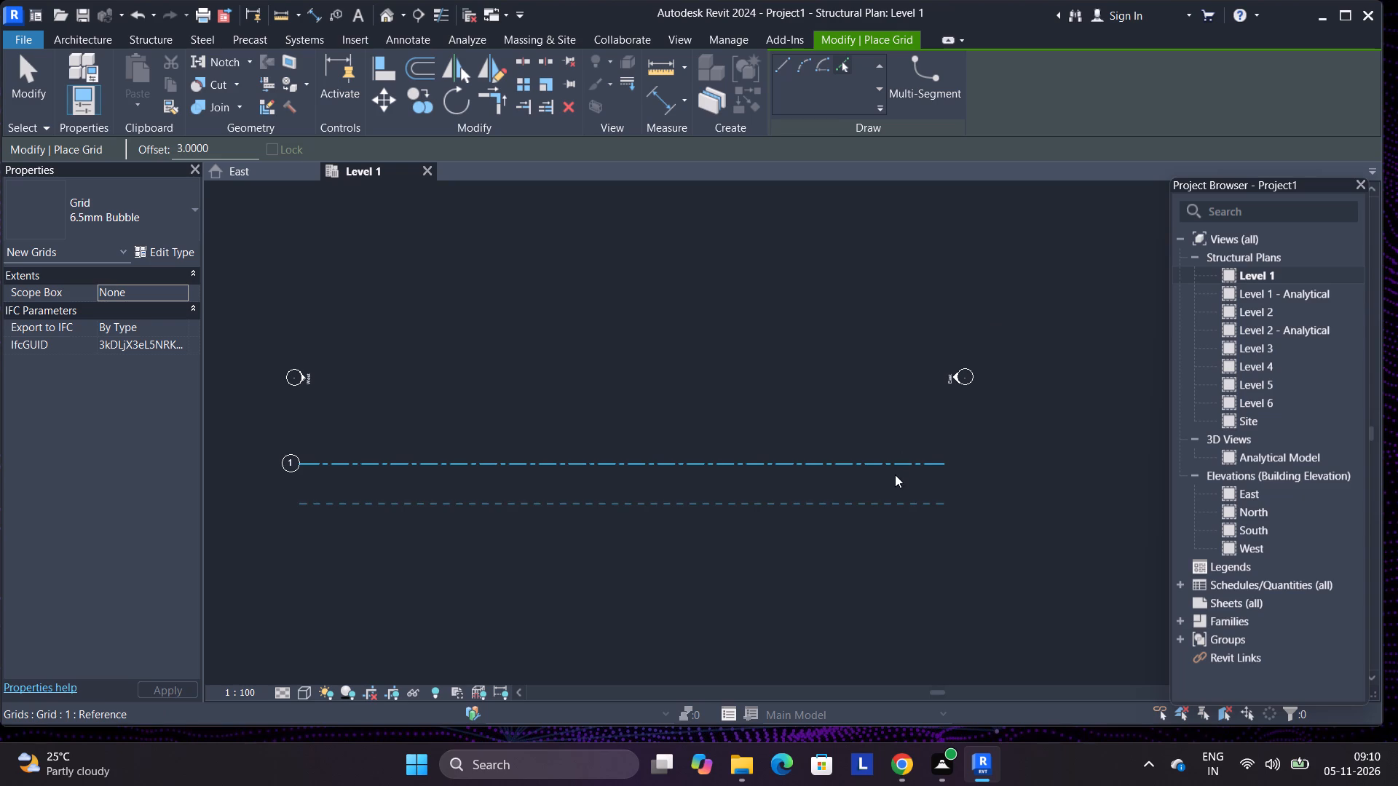
left_click(893, 456)
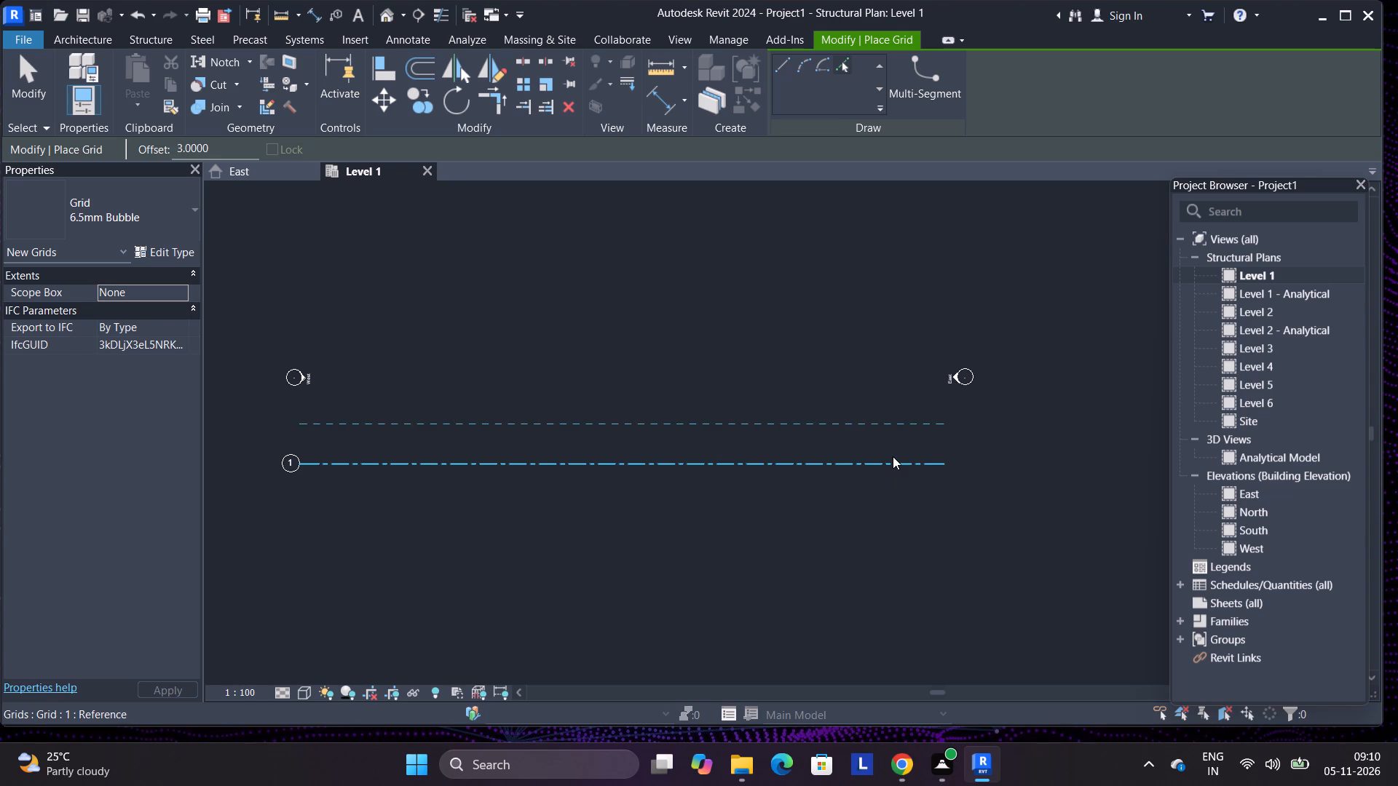
left_click(868, 424)
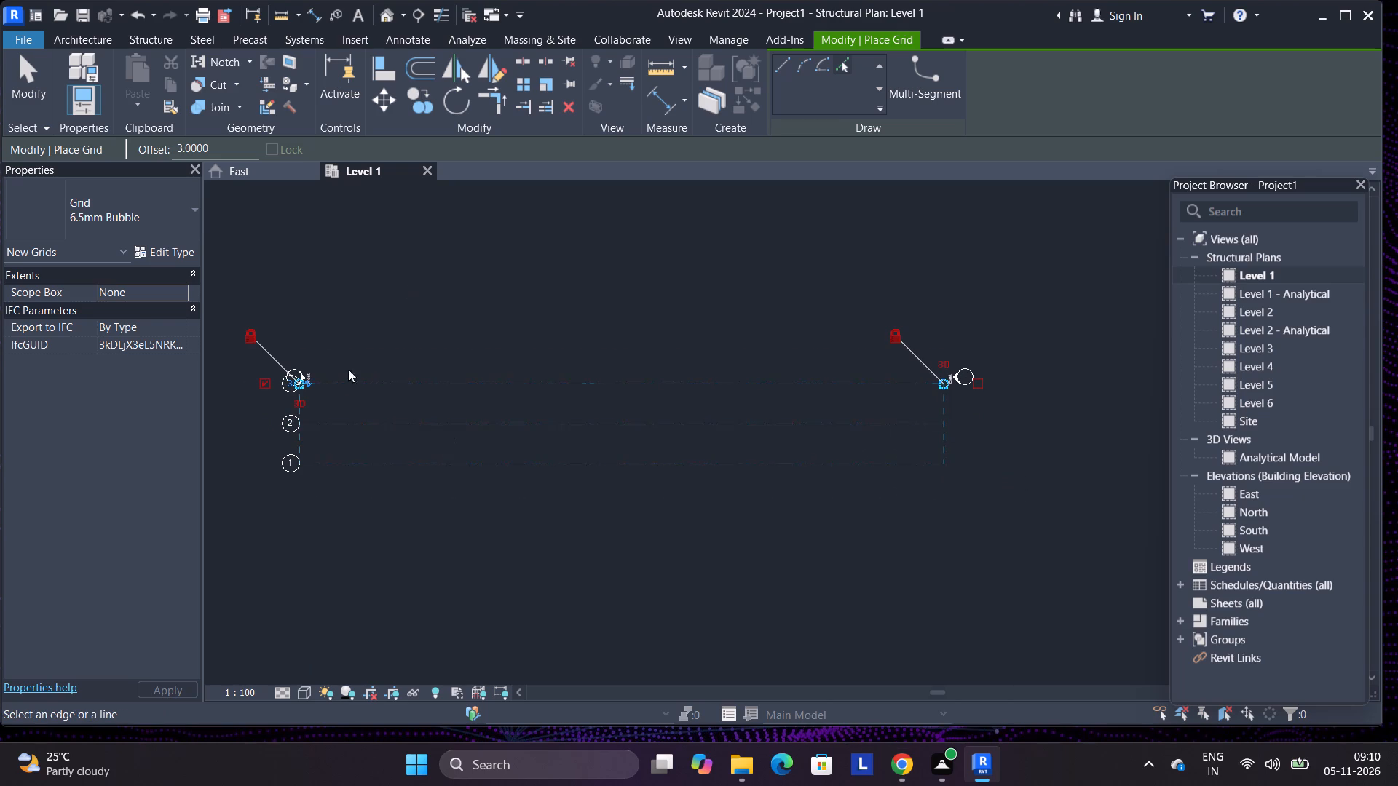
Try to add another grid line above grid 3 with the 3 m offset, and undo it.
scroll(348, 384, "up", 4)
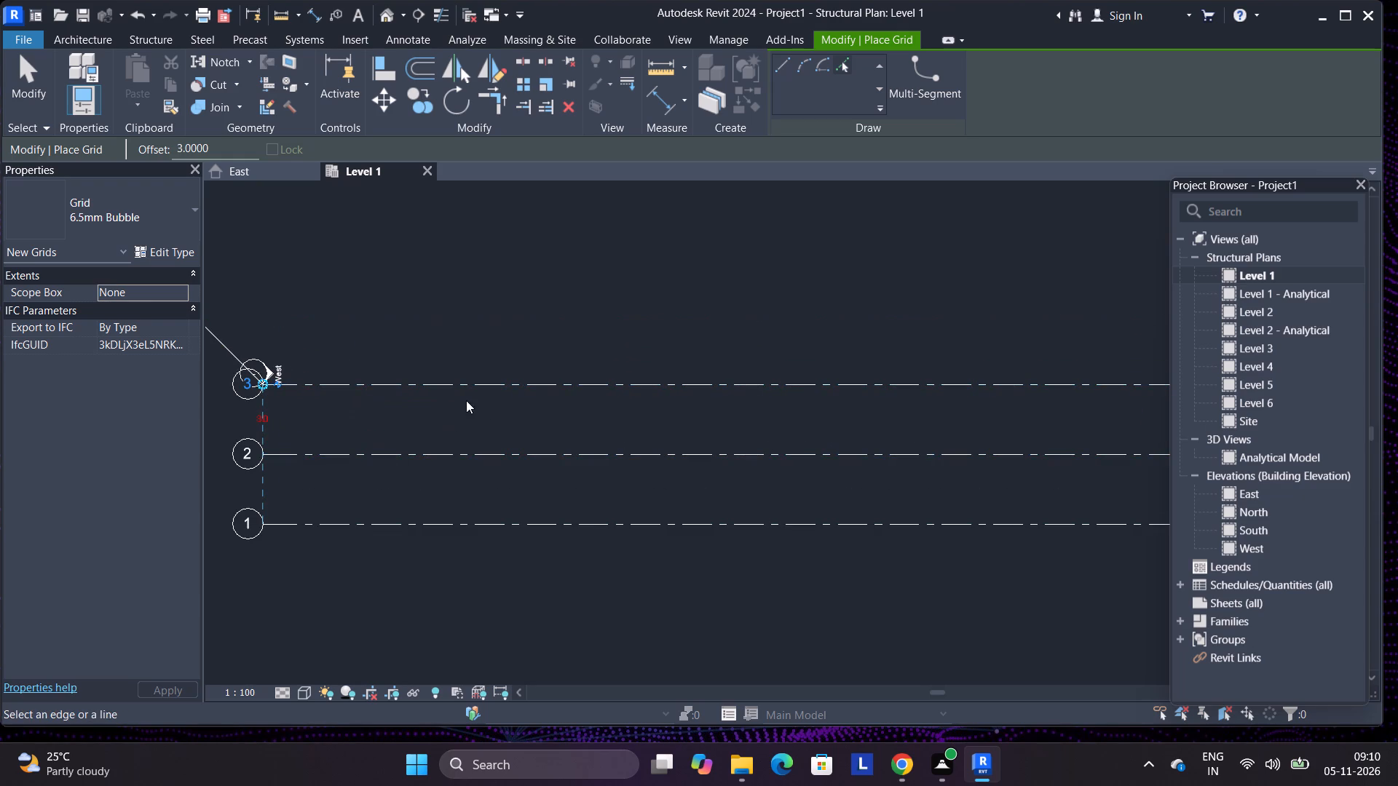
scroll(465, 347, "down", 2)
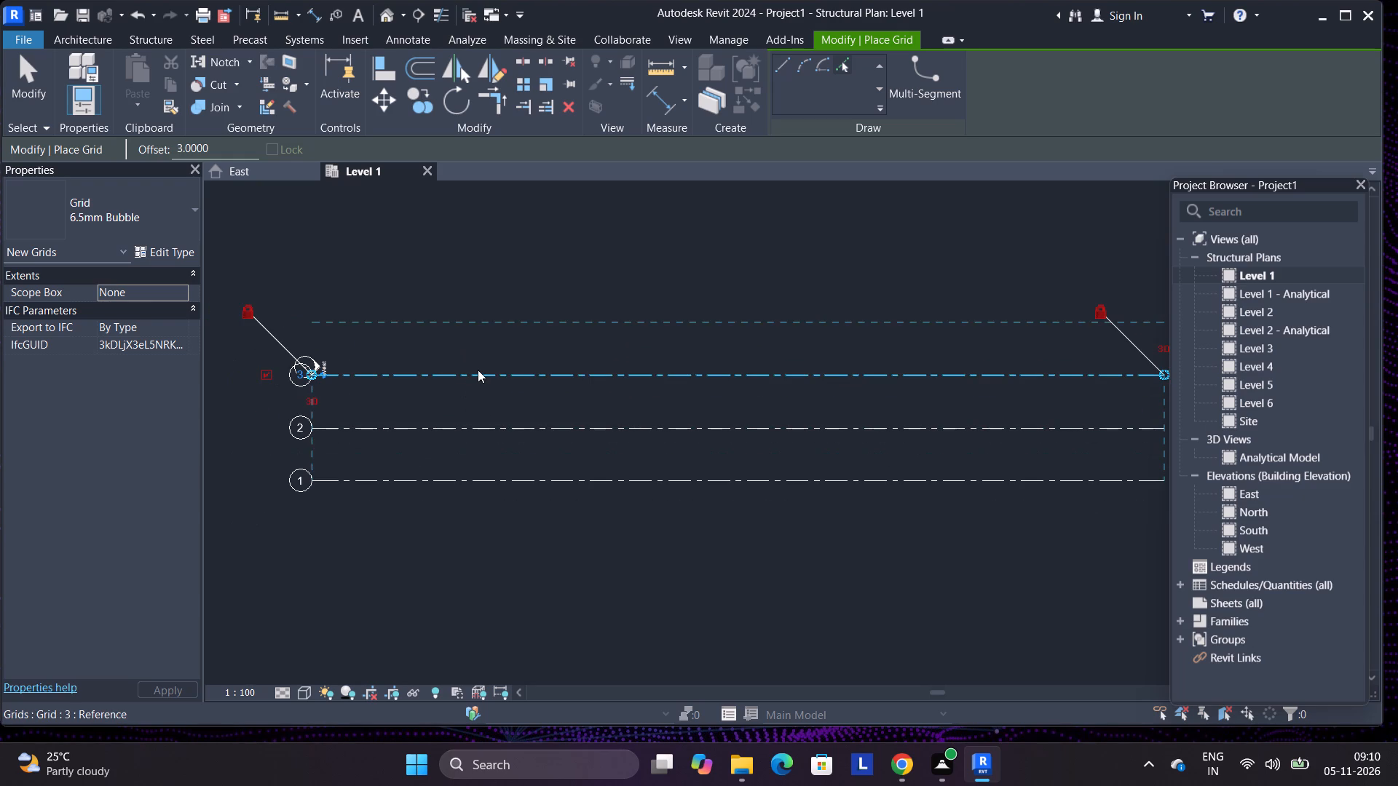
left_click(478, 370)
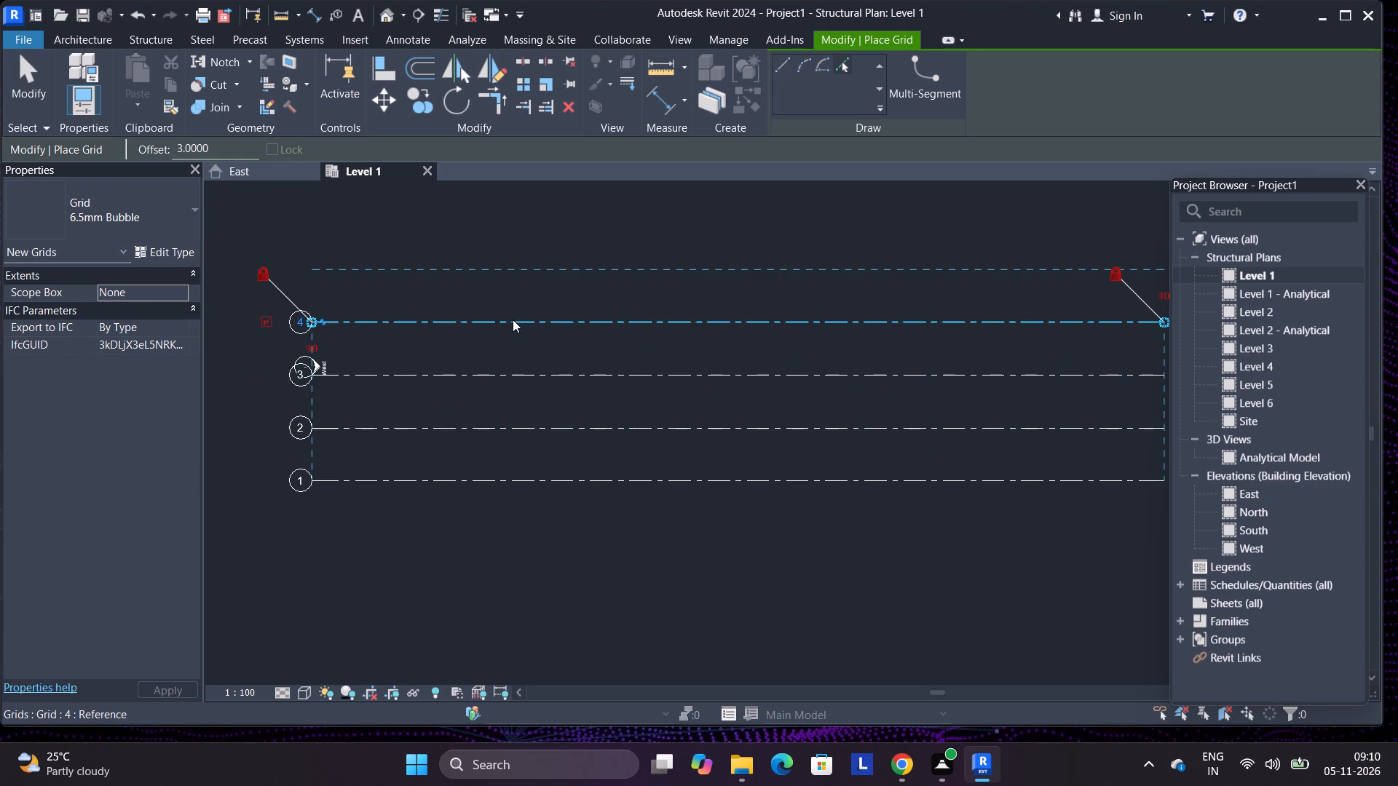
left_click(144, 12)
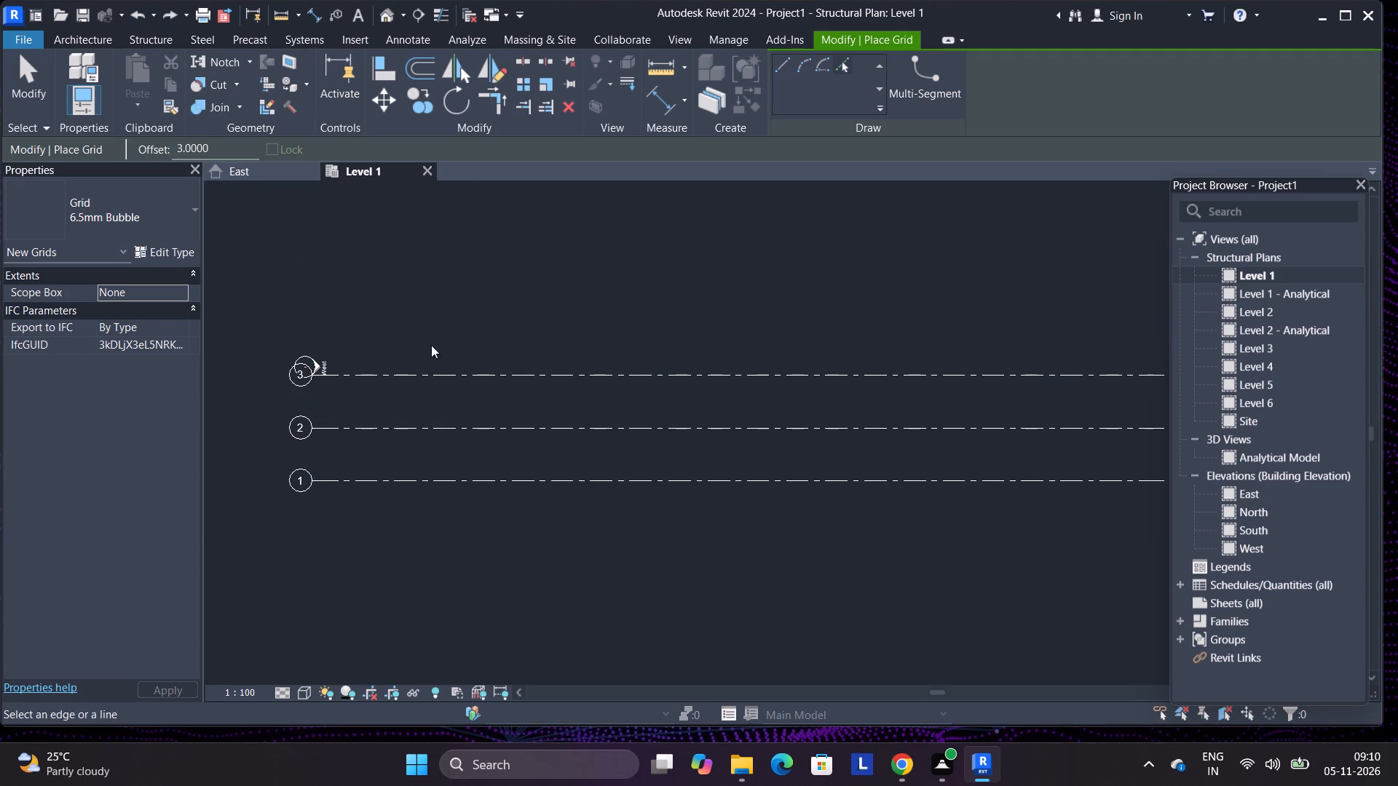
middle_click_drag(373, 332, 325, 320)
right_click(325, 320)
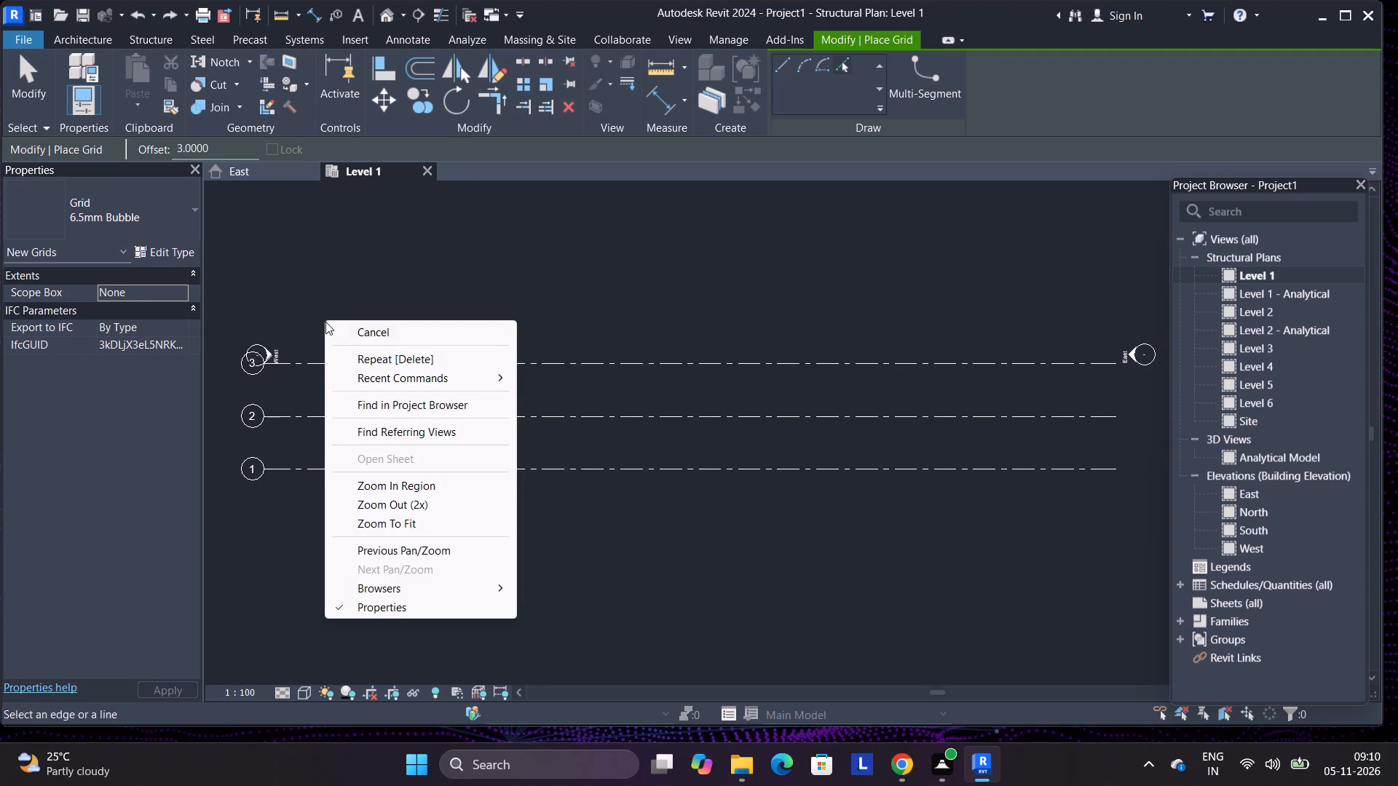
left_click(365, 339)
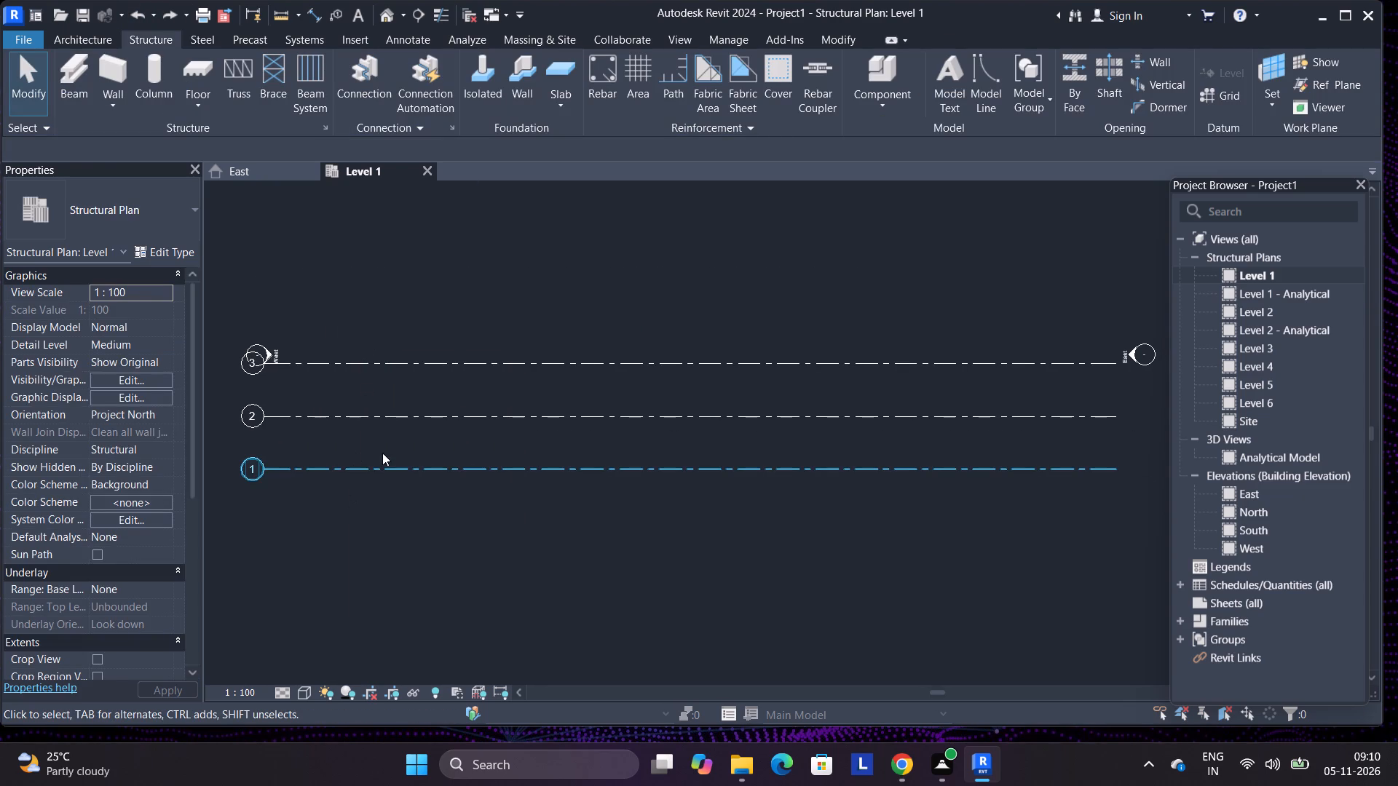
Use Create Similar on grid 1 to draw a vertical grid line across grids 1 to 3 near their bubbles, undoing the slanted first attempt.
left_click(381, 462)
right_click(384, 457)
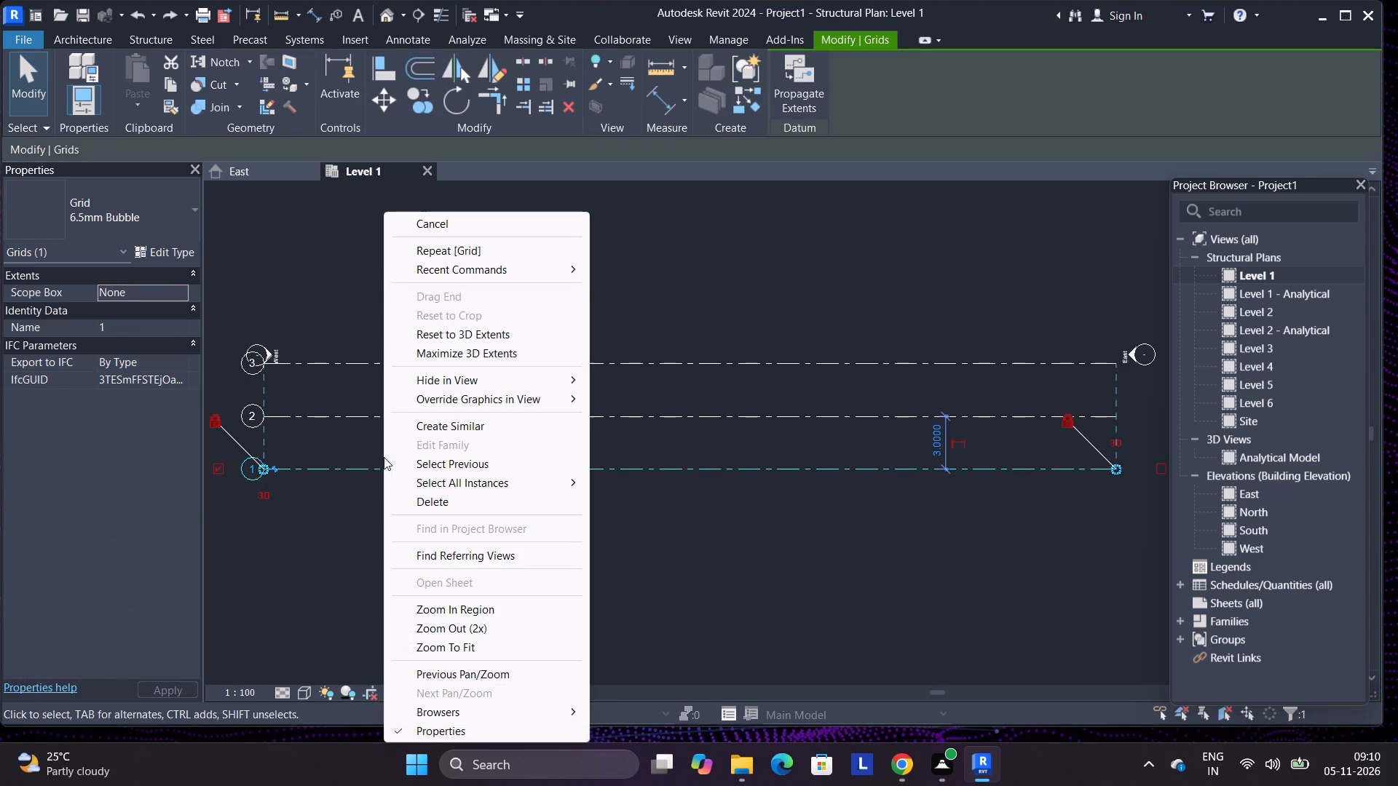
left_click(475, 431)
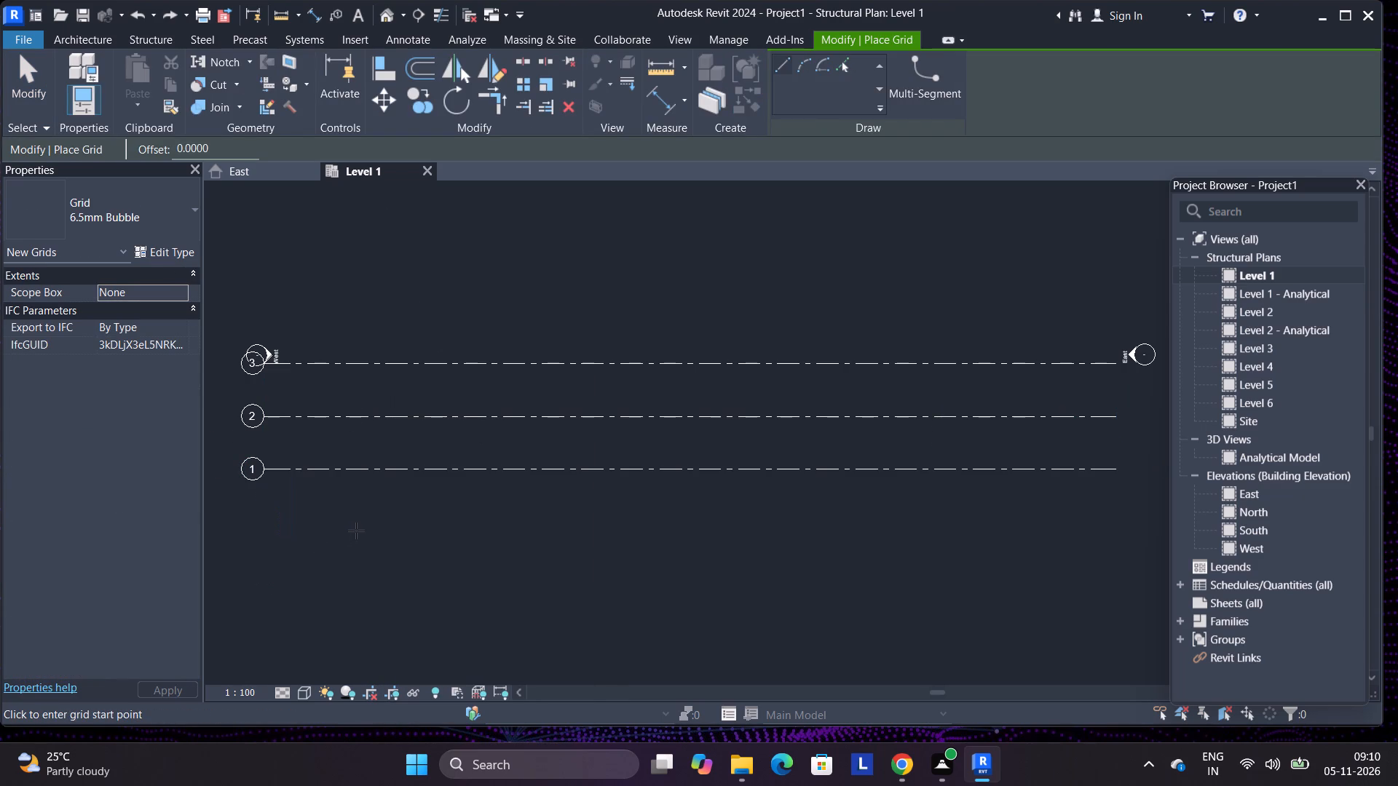
left_click(339, 520)
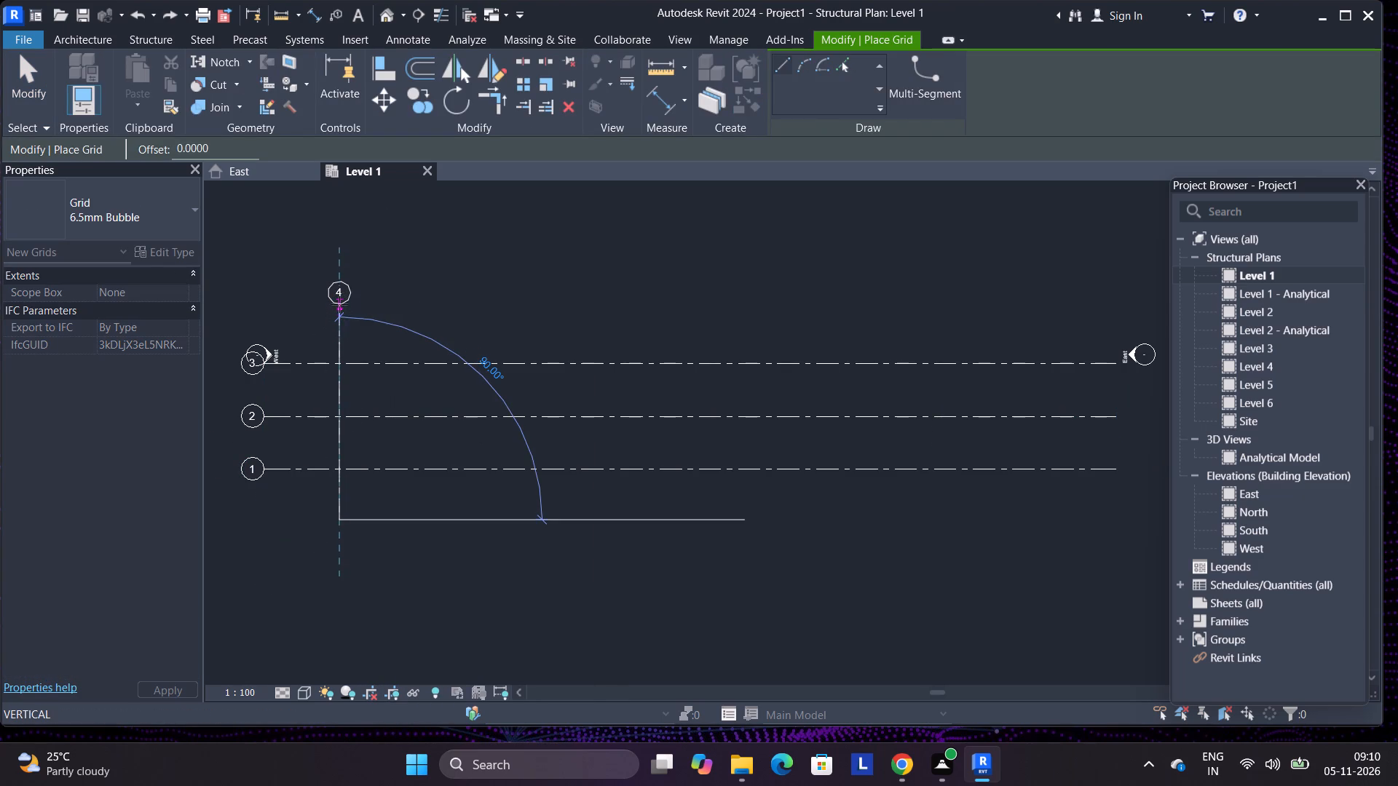
left_click(350, 277)
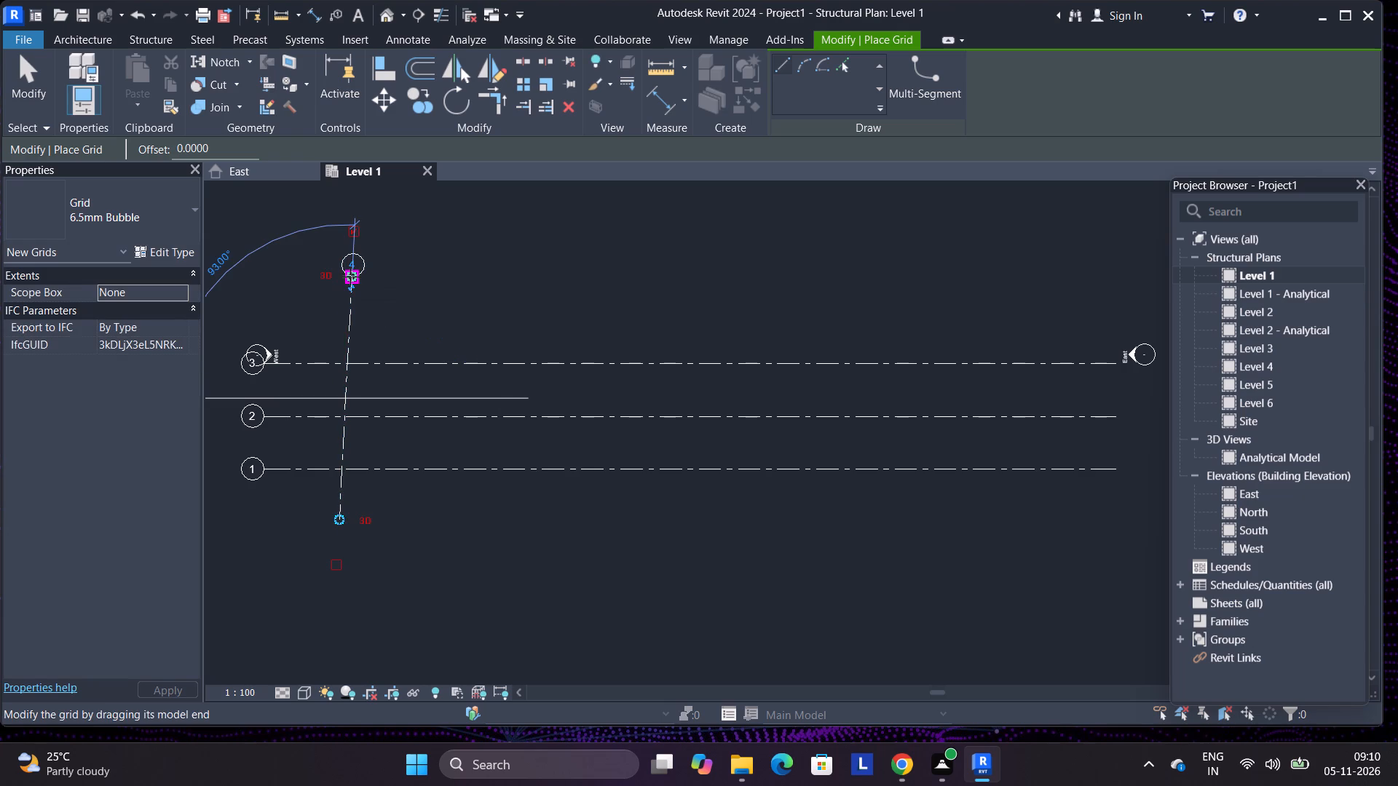
left_click(139, 12)
left_click(376, 527)
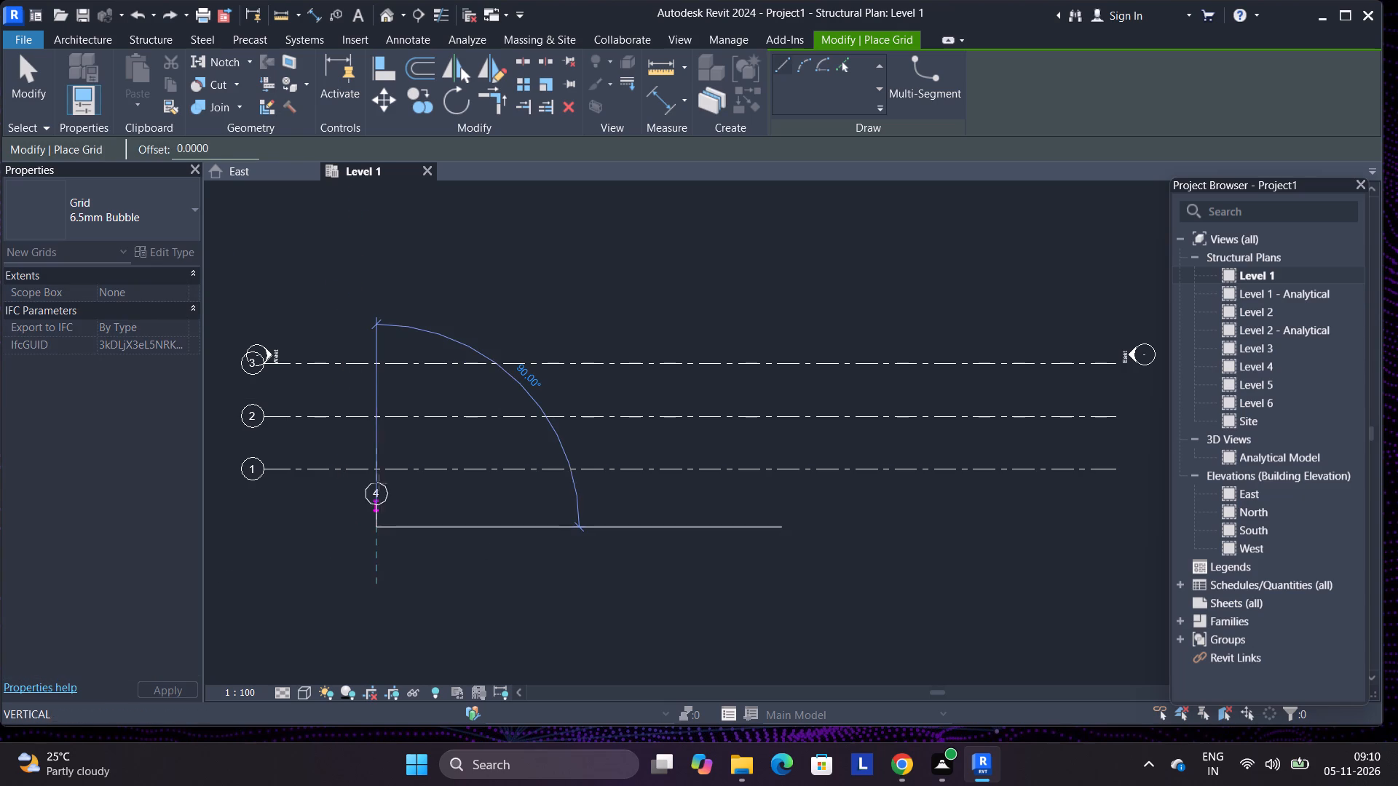
left_click(384, 320)
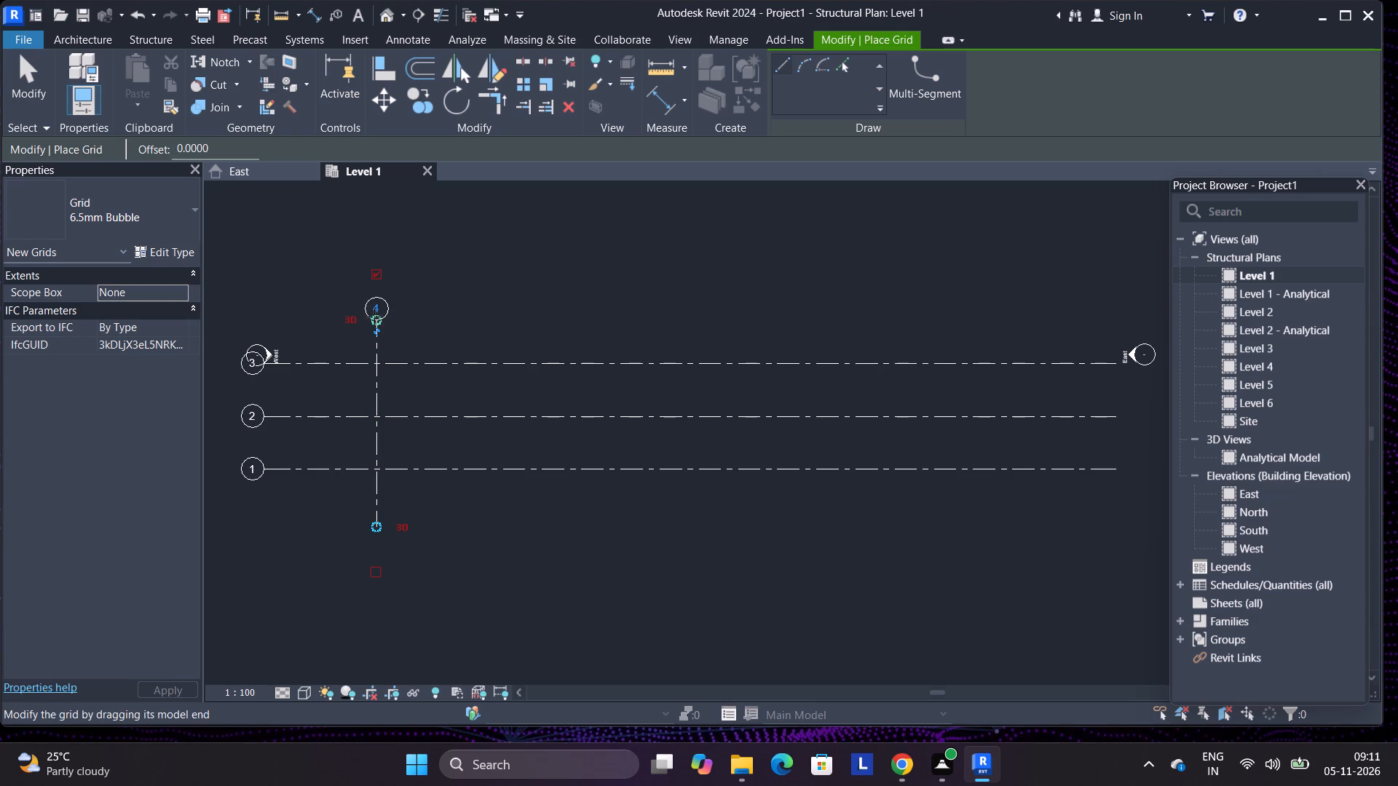
Add a parallel vertical grid line east of grid 4 using Pick Lines with an offset of 3.
left_click(842, 68)
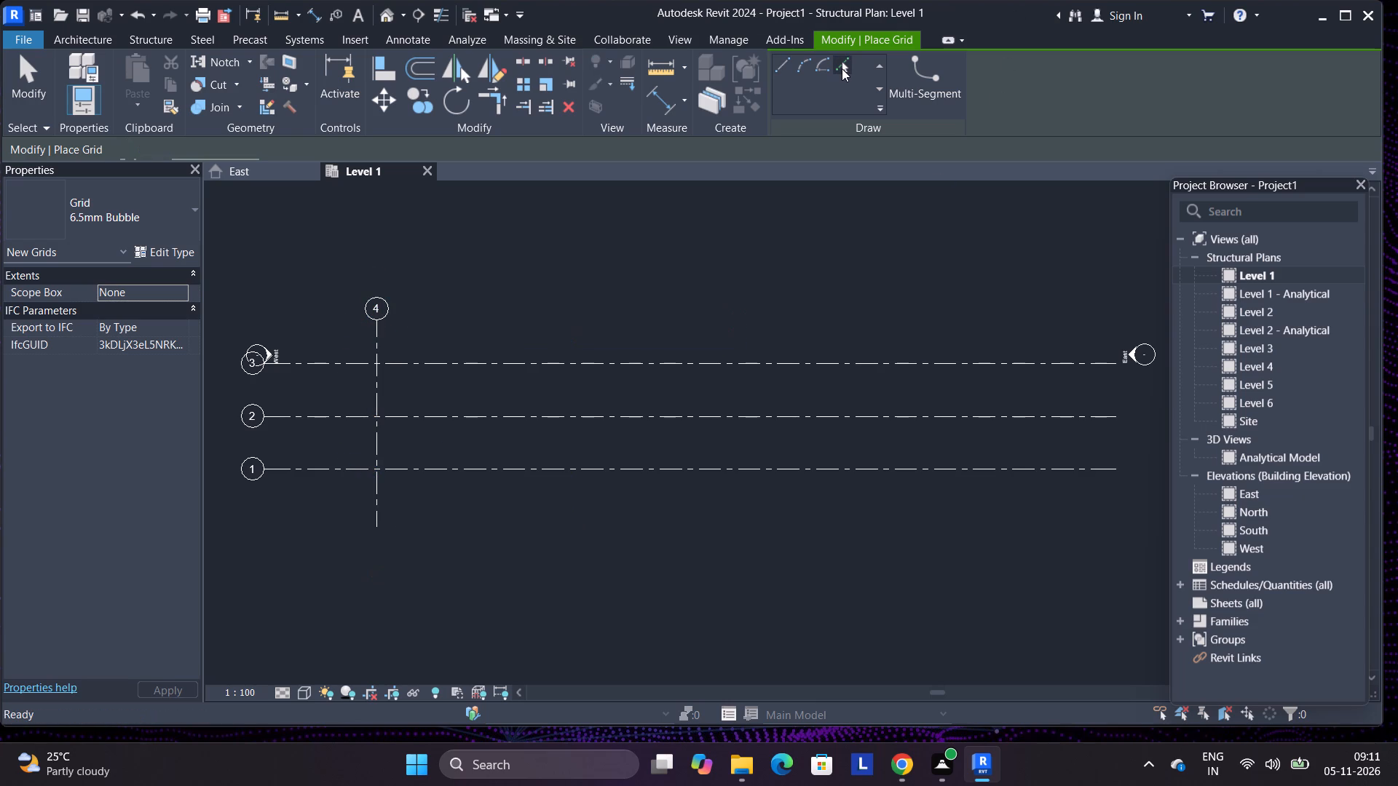
left_click(185, 146)
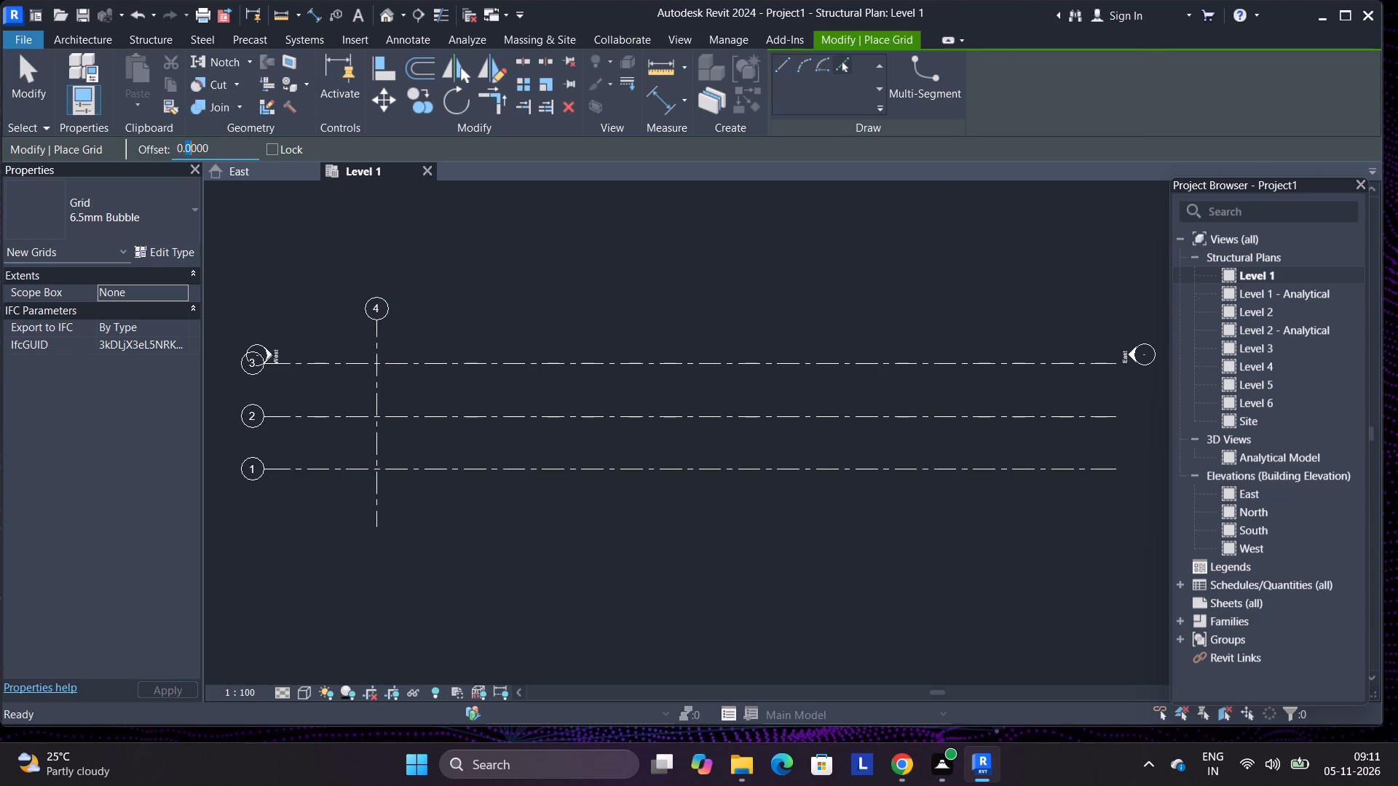
left_click(175, 143)
left_click_drag(176, 143, 186, 146)
left_click(186, 160)
left_click(181, 148)
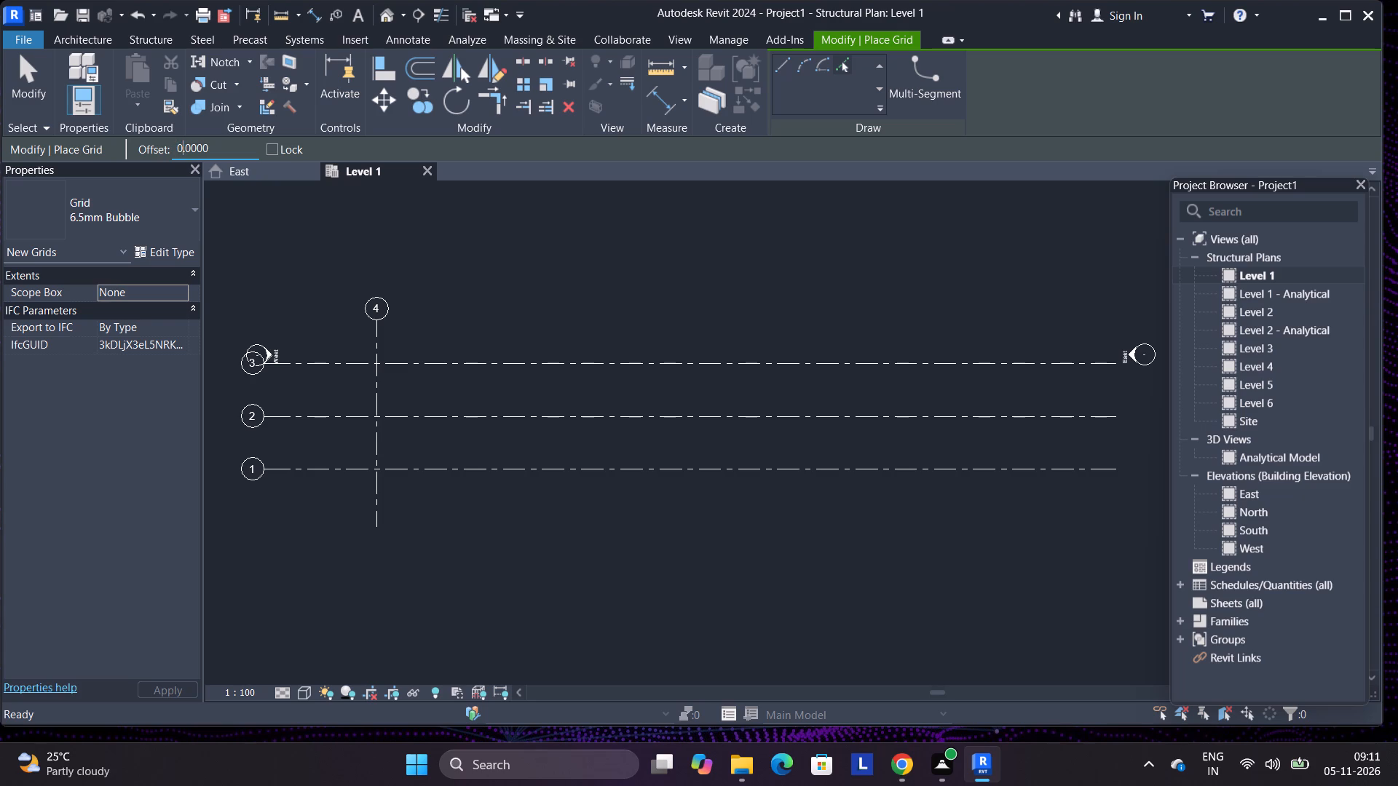
left_click(180, 147)
key("3")
key("Return")
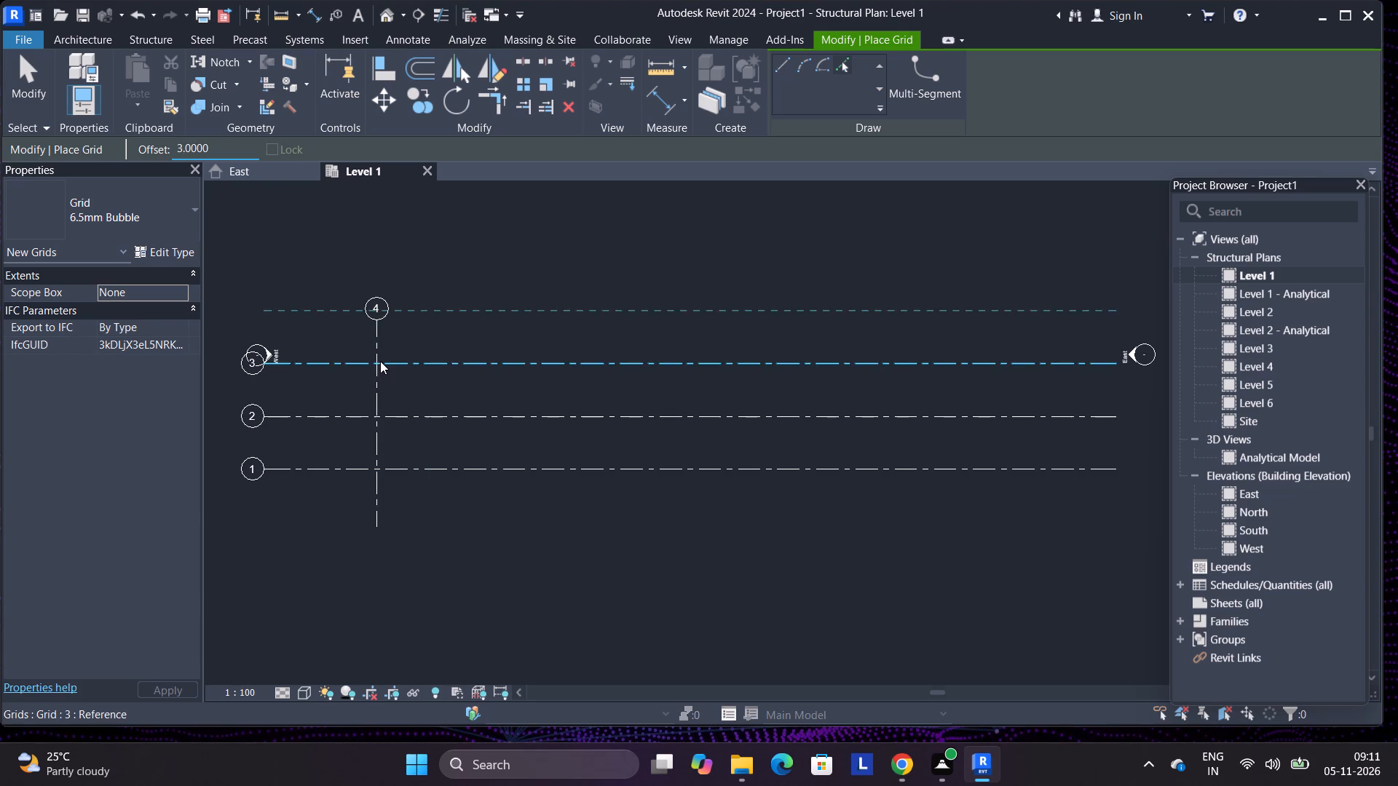
left_click(380, 360)
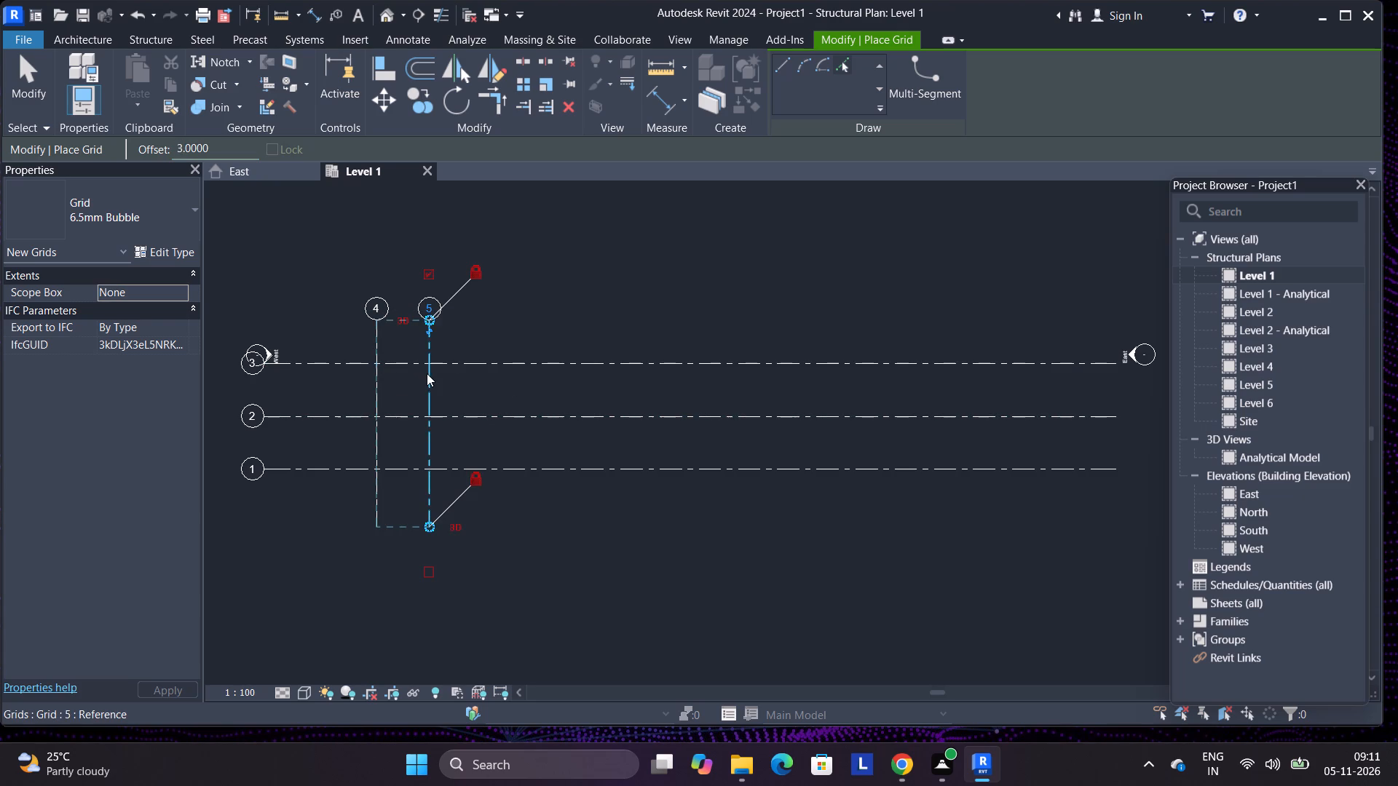
Add a parallel vertical grid line east of grid 5 using Pick Lines with an offset of 3.
left_click(432, 374)
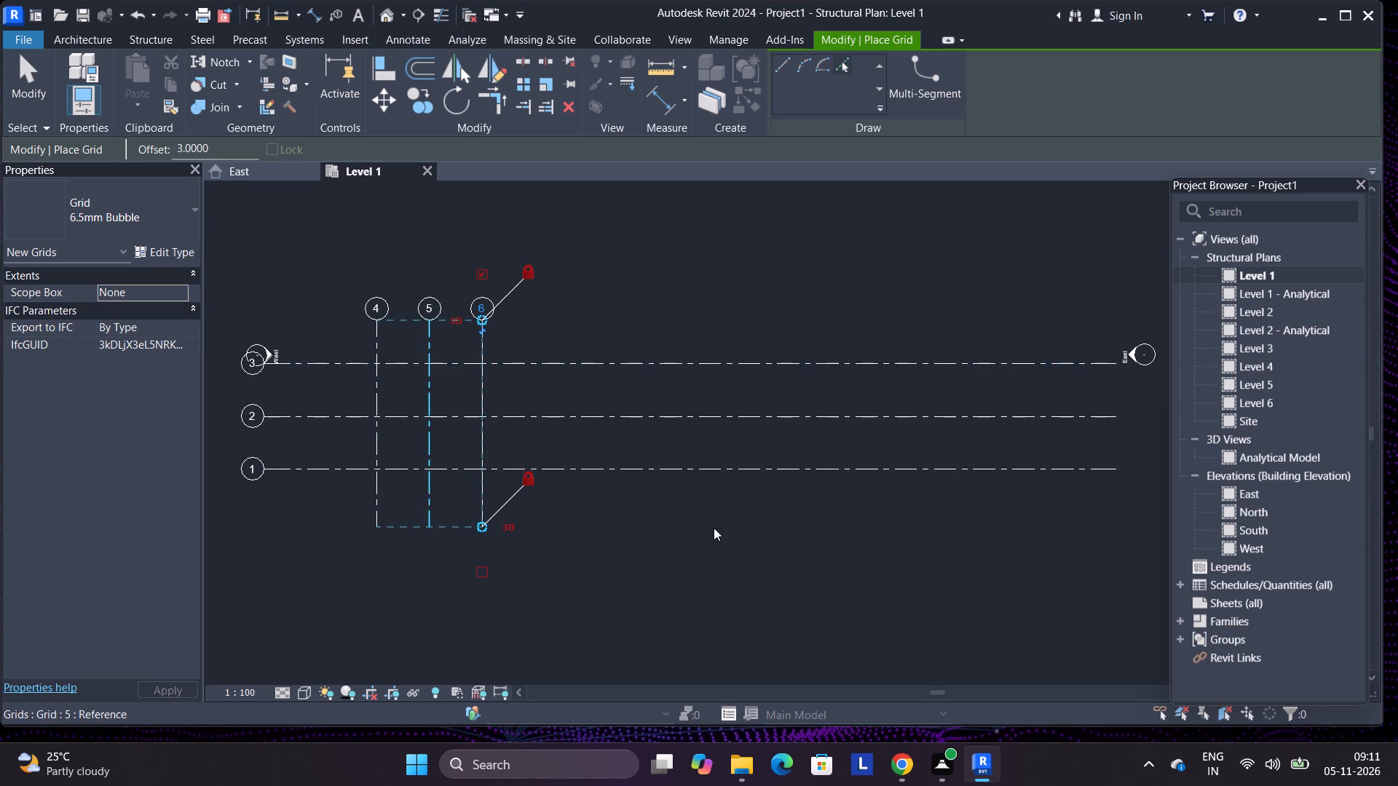
right_click(1015, 525)
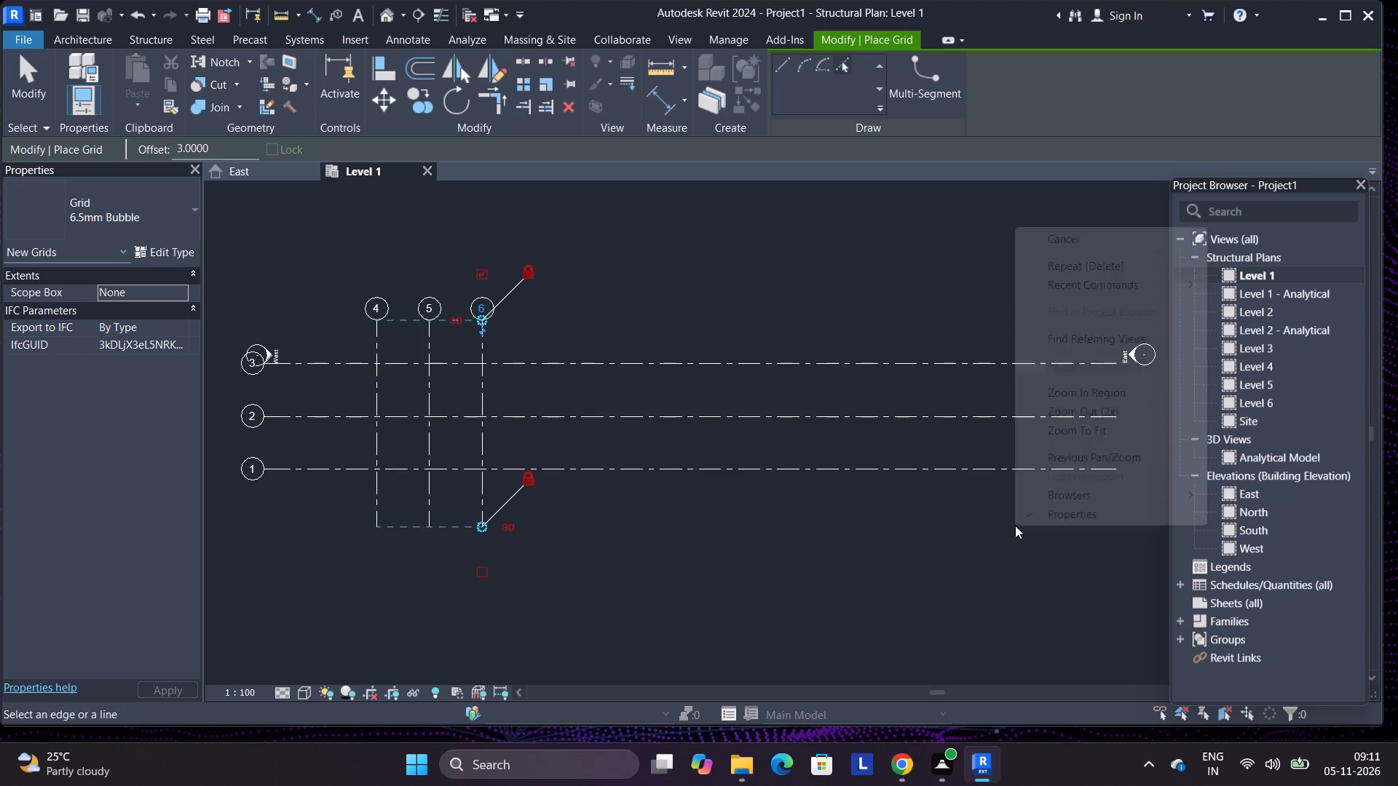
left_click(1106, 252)
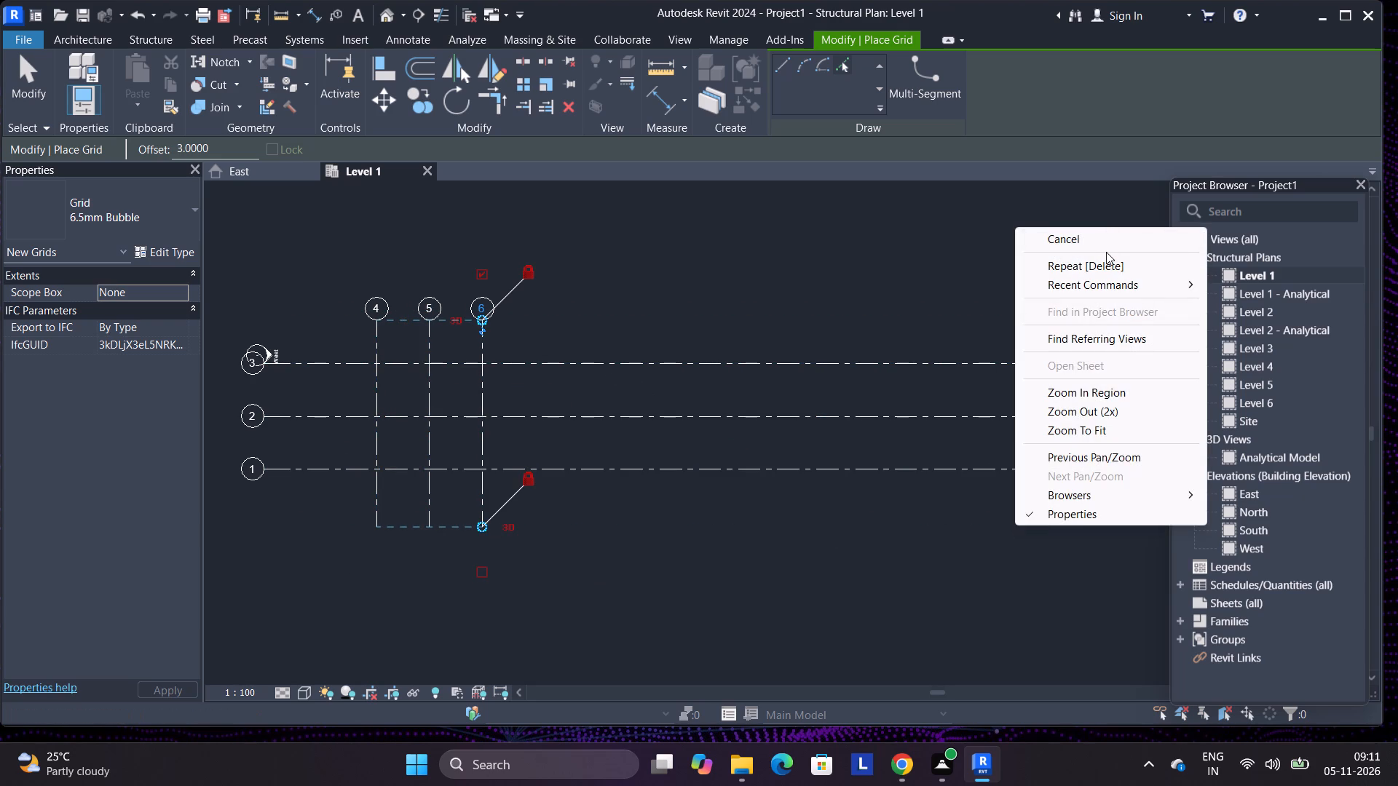
left_click(1076, 241)
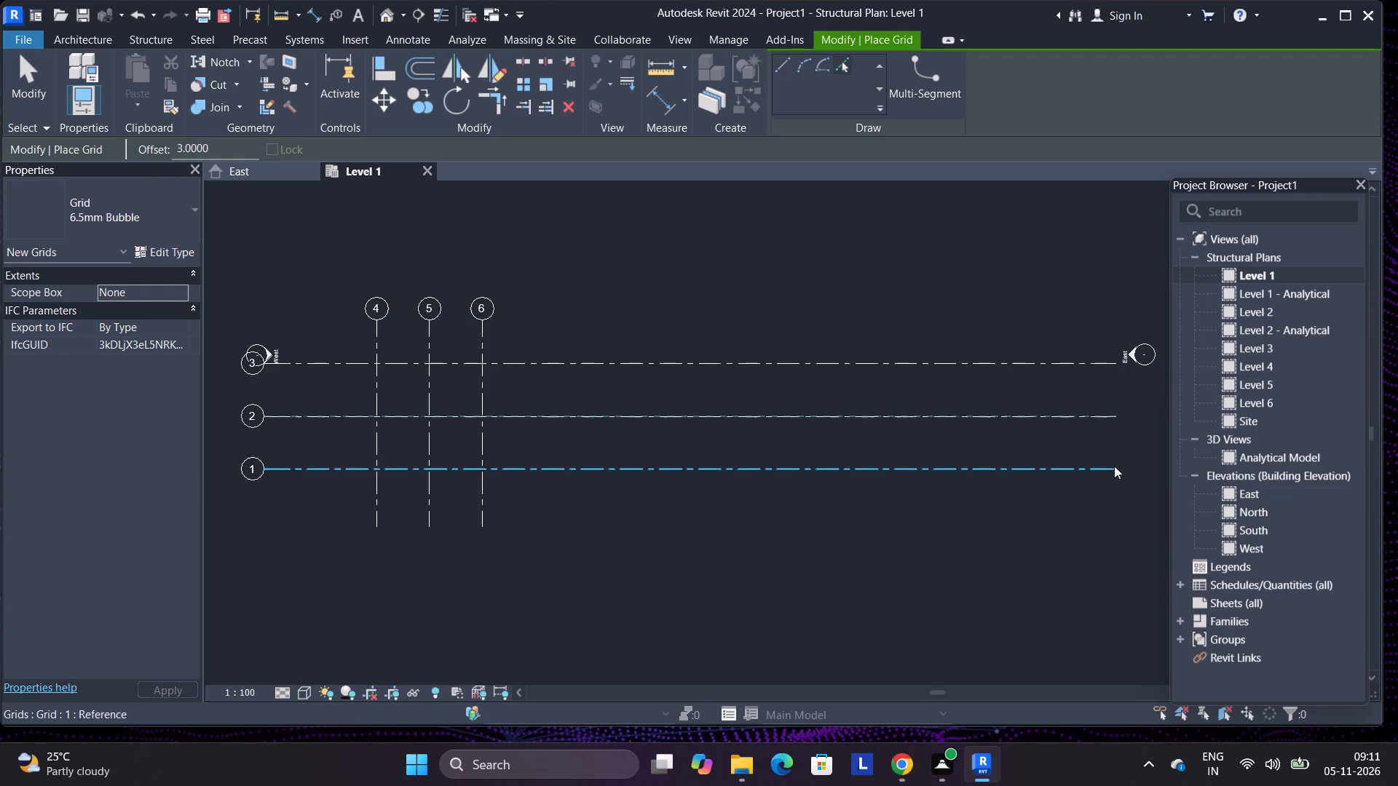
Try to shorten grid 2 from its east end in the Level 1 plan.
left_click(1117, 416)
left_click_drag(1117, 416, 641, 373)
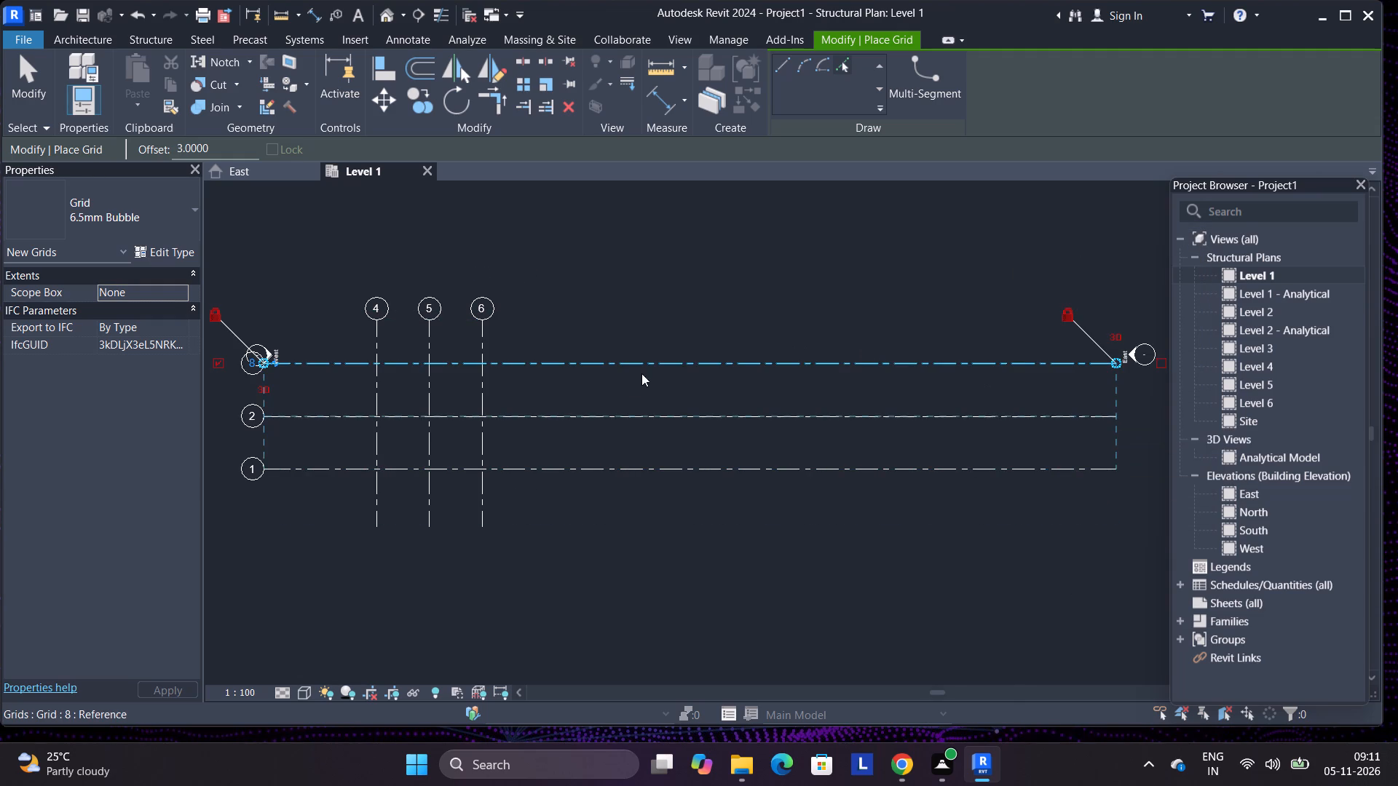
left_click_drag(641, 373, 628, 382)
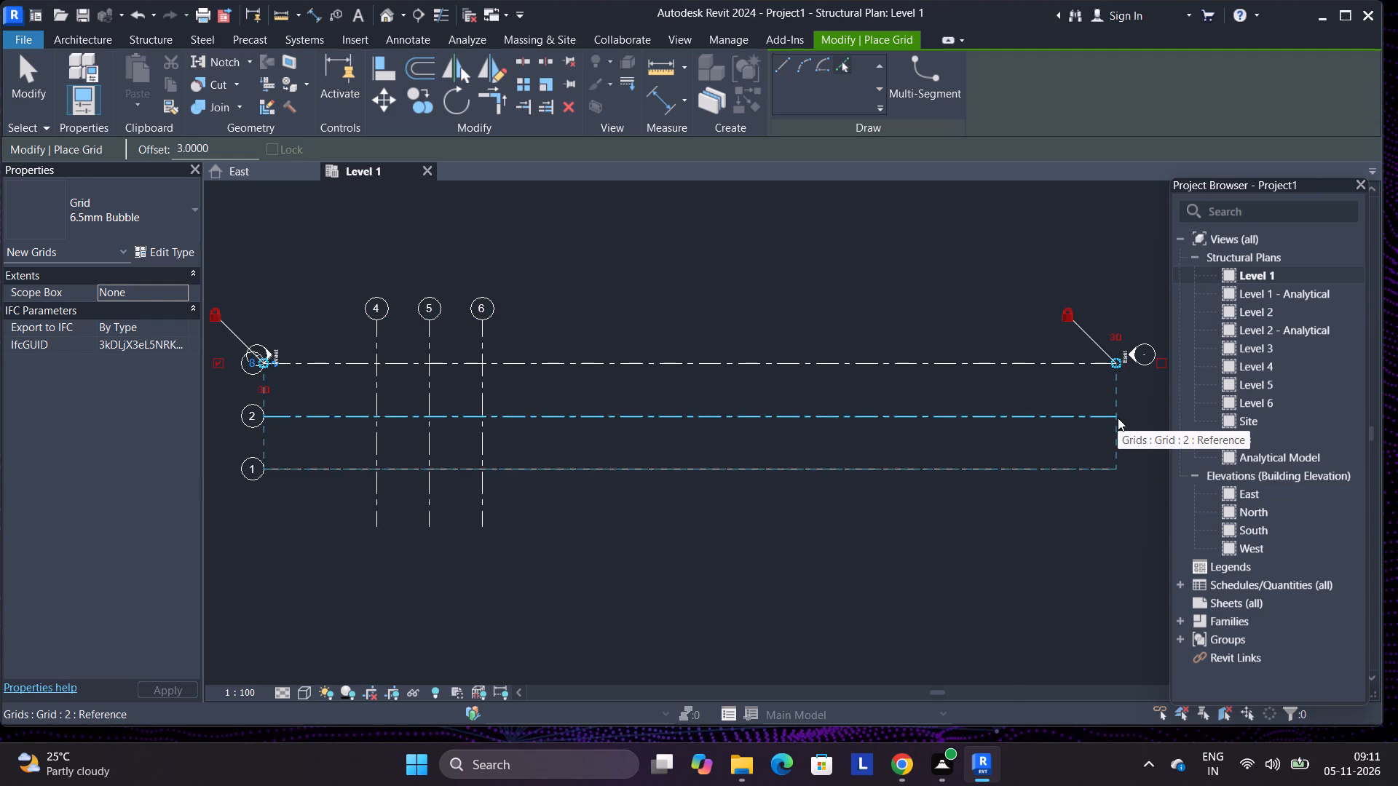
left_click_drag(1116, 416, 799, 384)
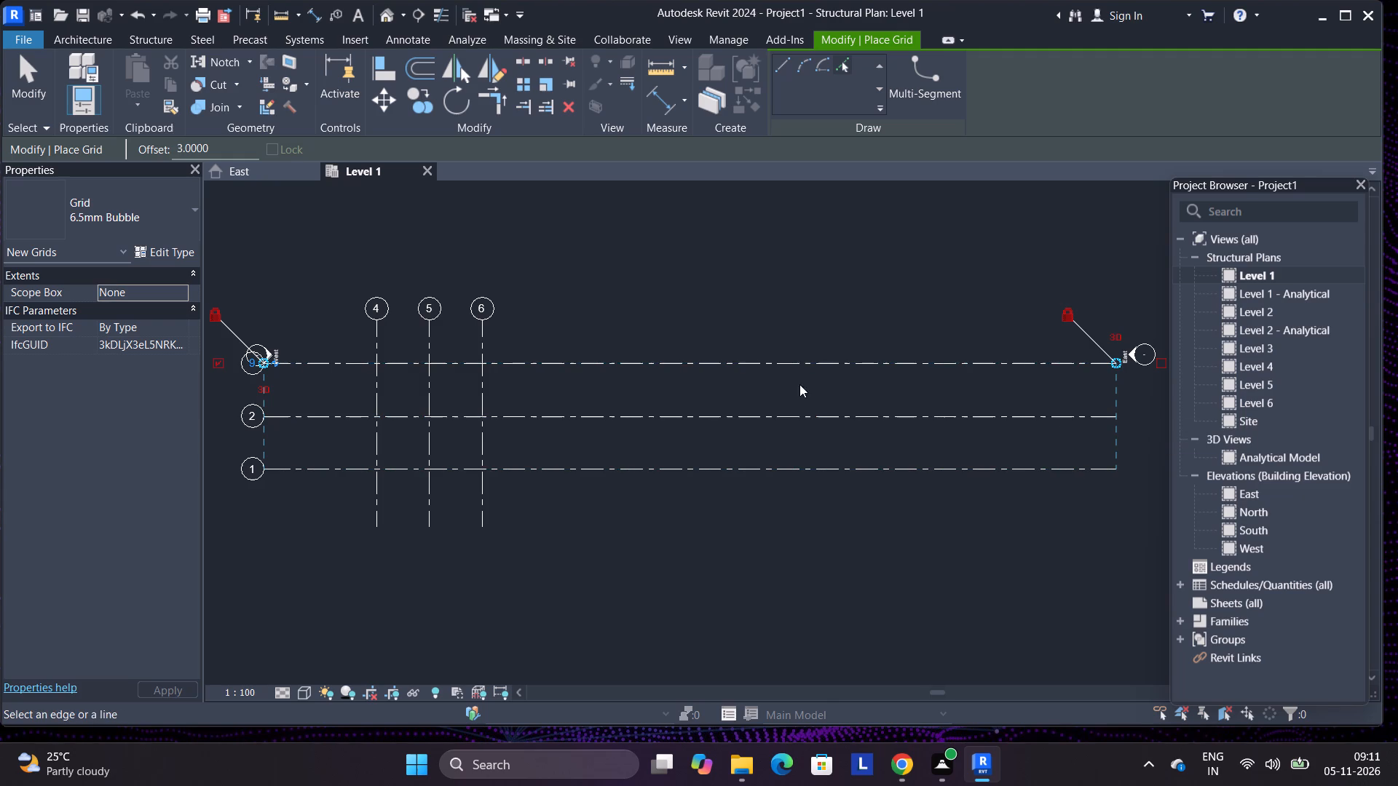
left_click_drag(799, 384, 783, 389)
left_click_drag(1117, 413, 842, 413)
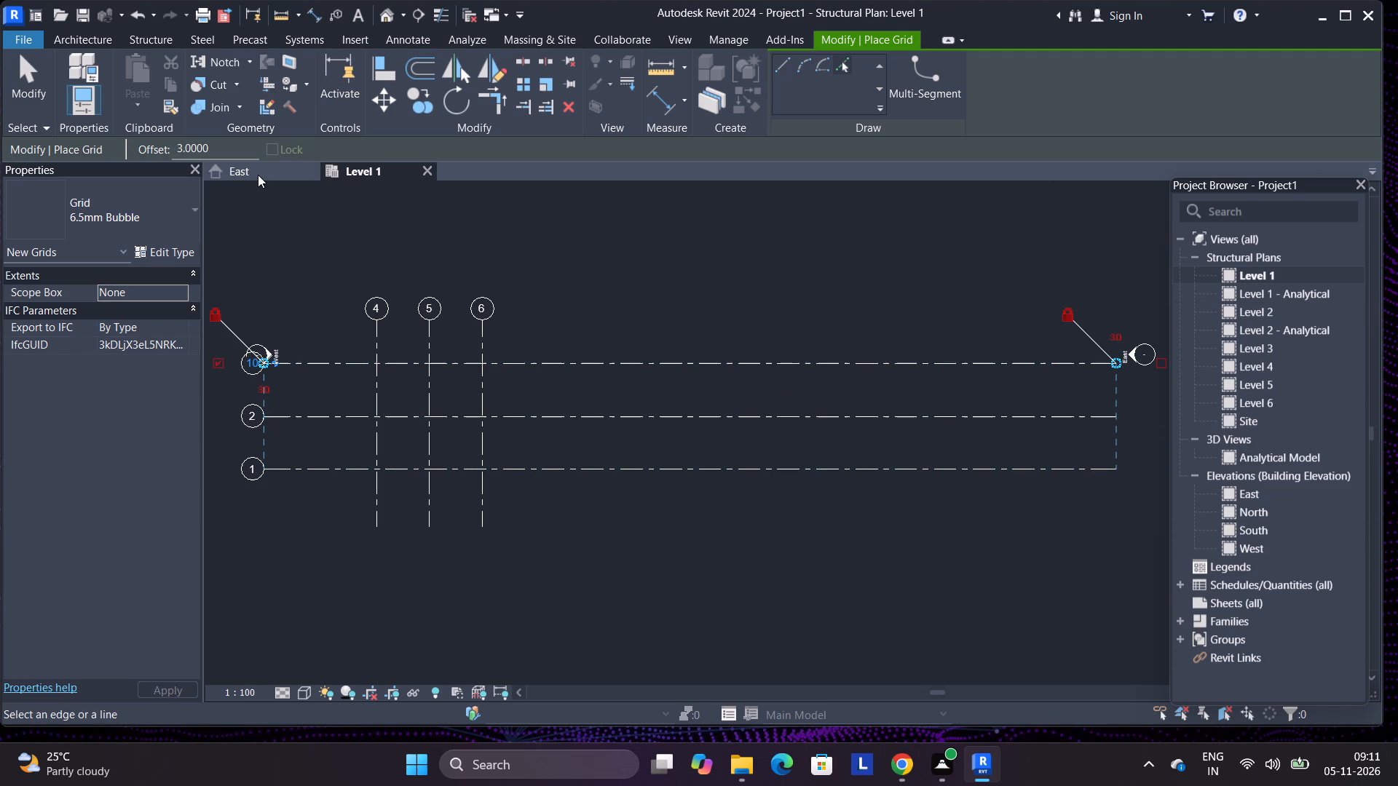
Examine the grid lines and their bubbles against the levels in the East elevation.
left_click(258, 175)
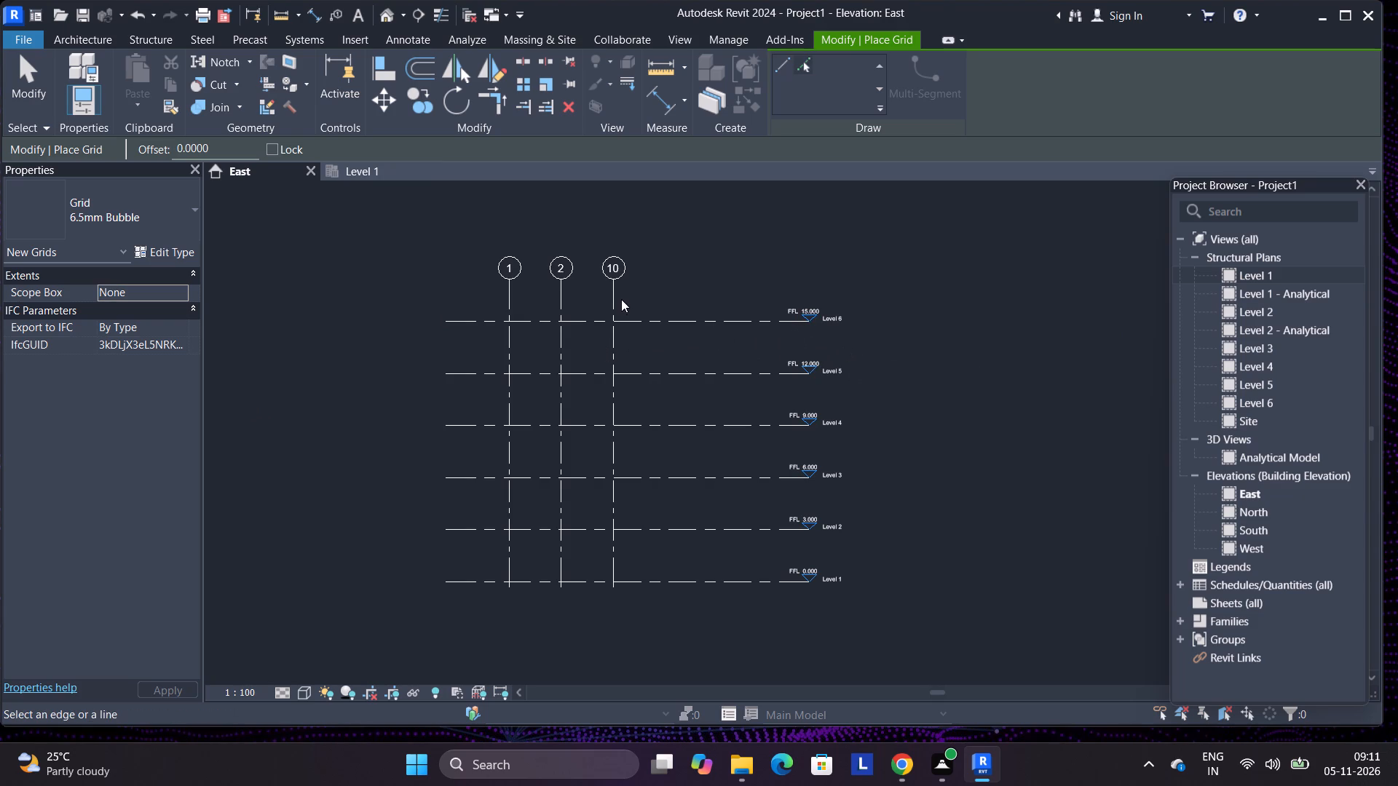
scroll(622, 299, "up", 5)
scroll(623, 299, "down", 4)
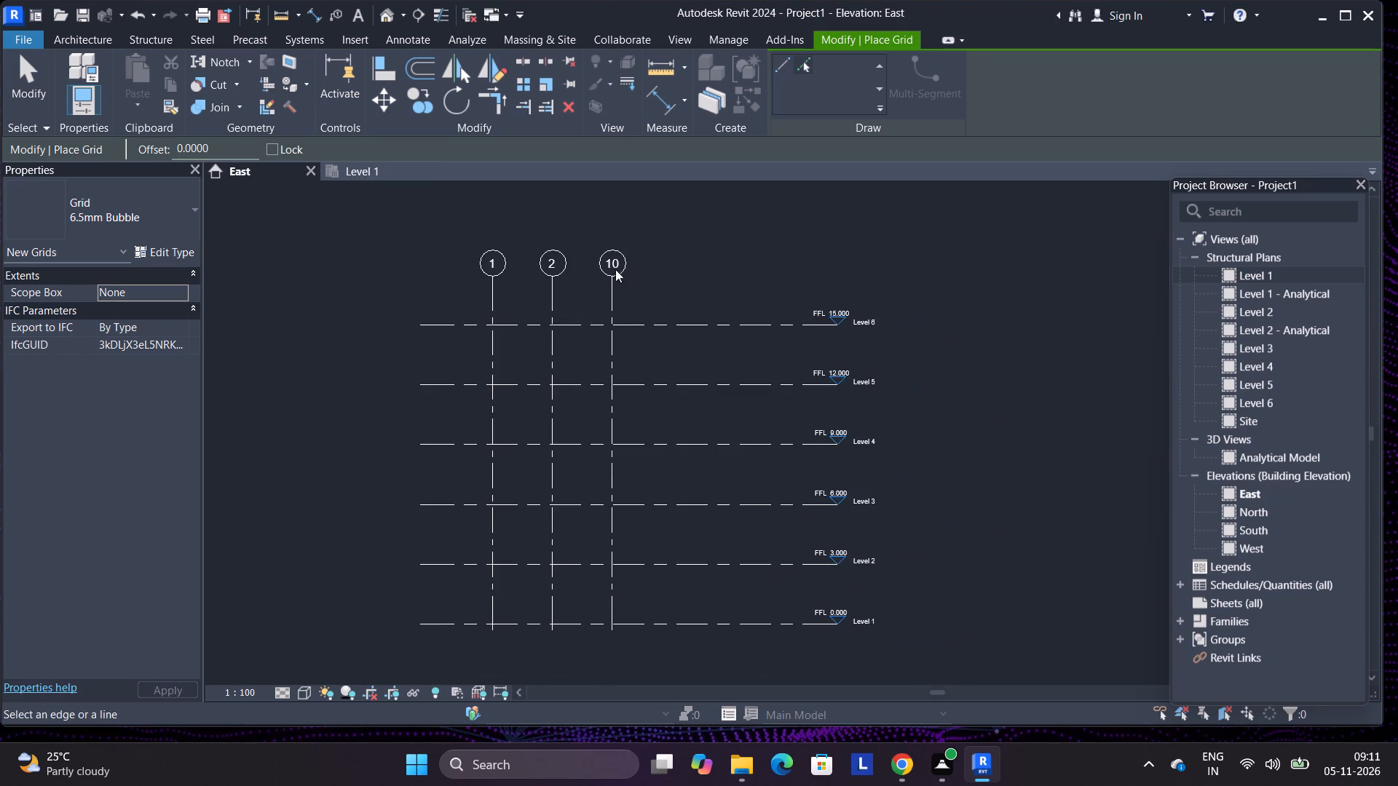
left_click(608, 259)
left_click_drag(856, 659, 844, 637)
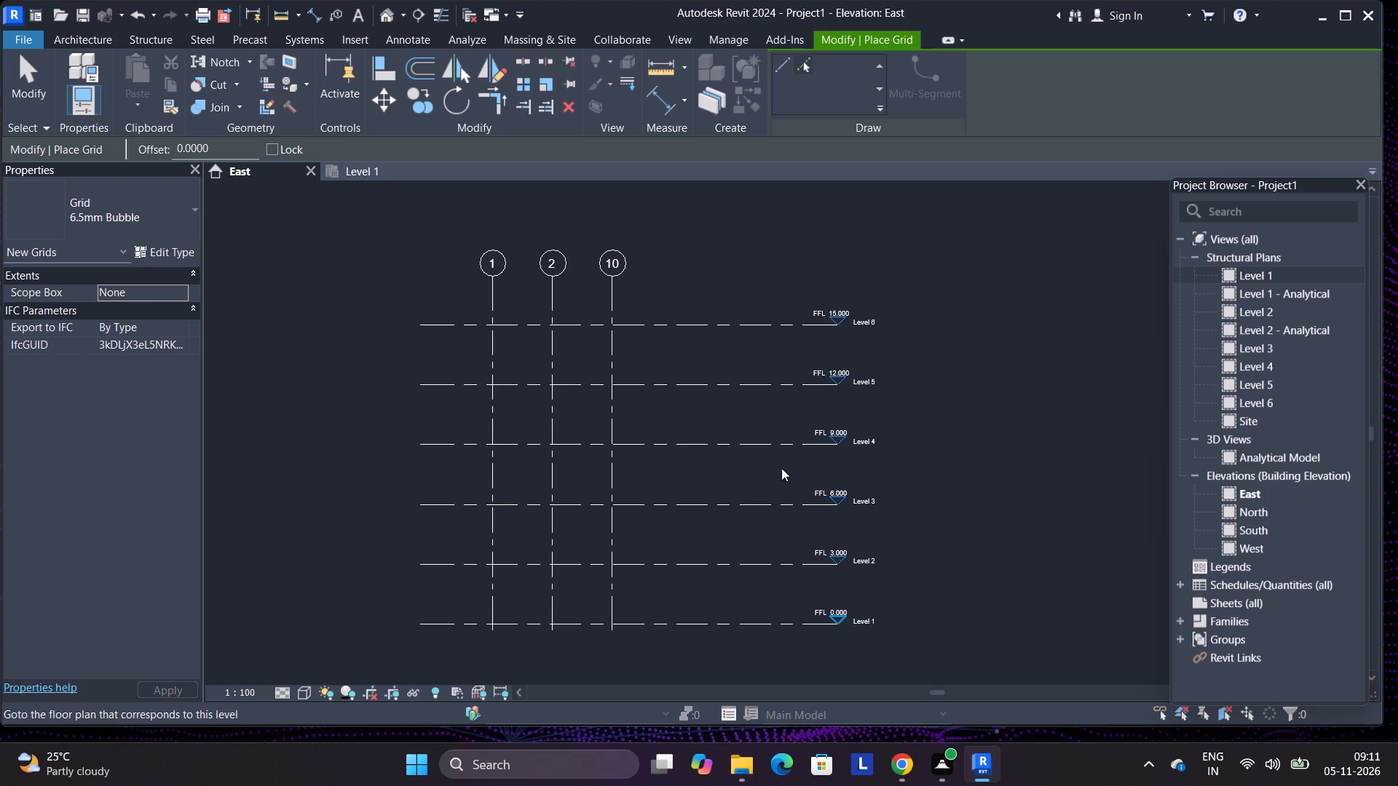
In the Level 1 plan, exit grid placement and delete all the overlapping horizontal grid lines stacked directly above grid 2.
left_click(382, 166)
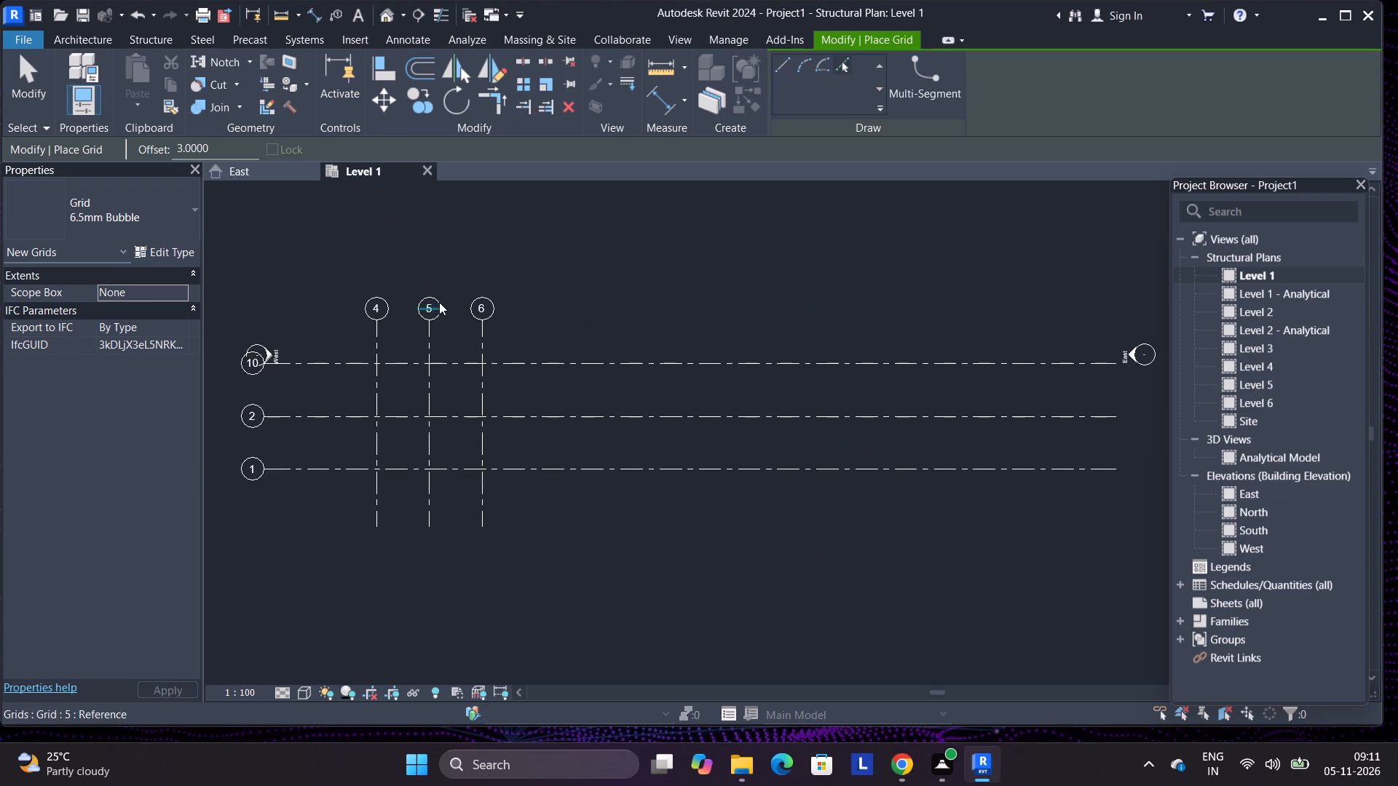
scroll(230, 345, "up", 4)
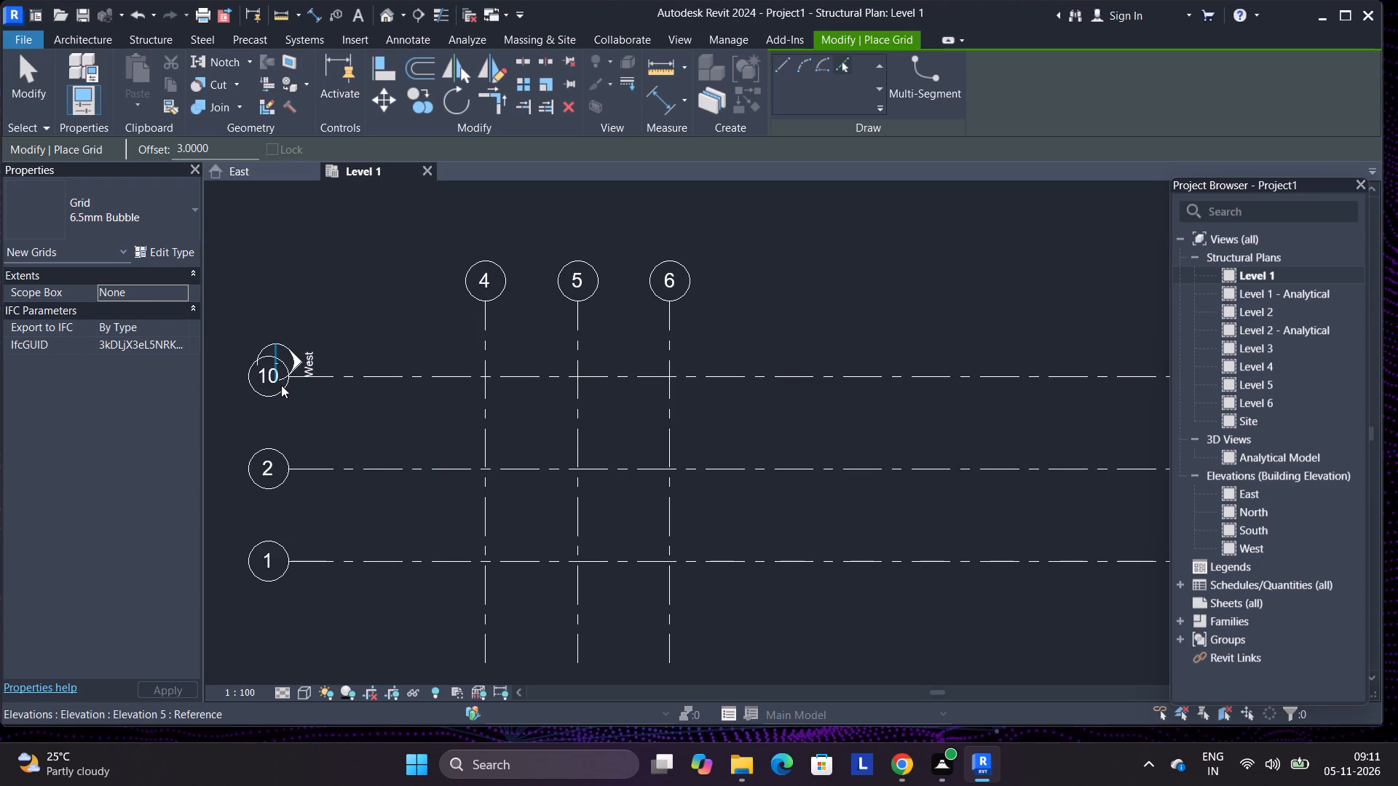
left_click(281, 385)
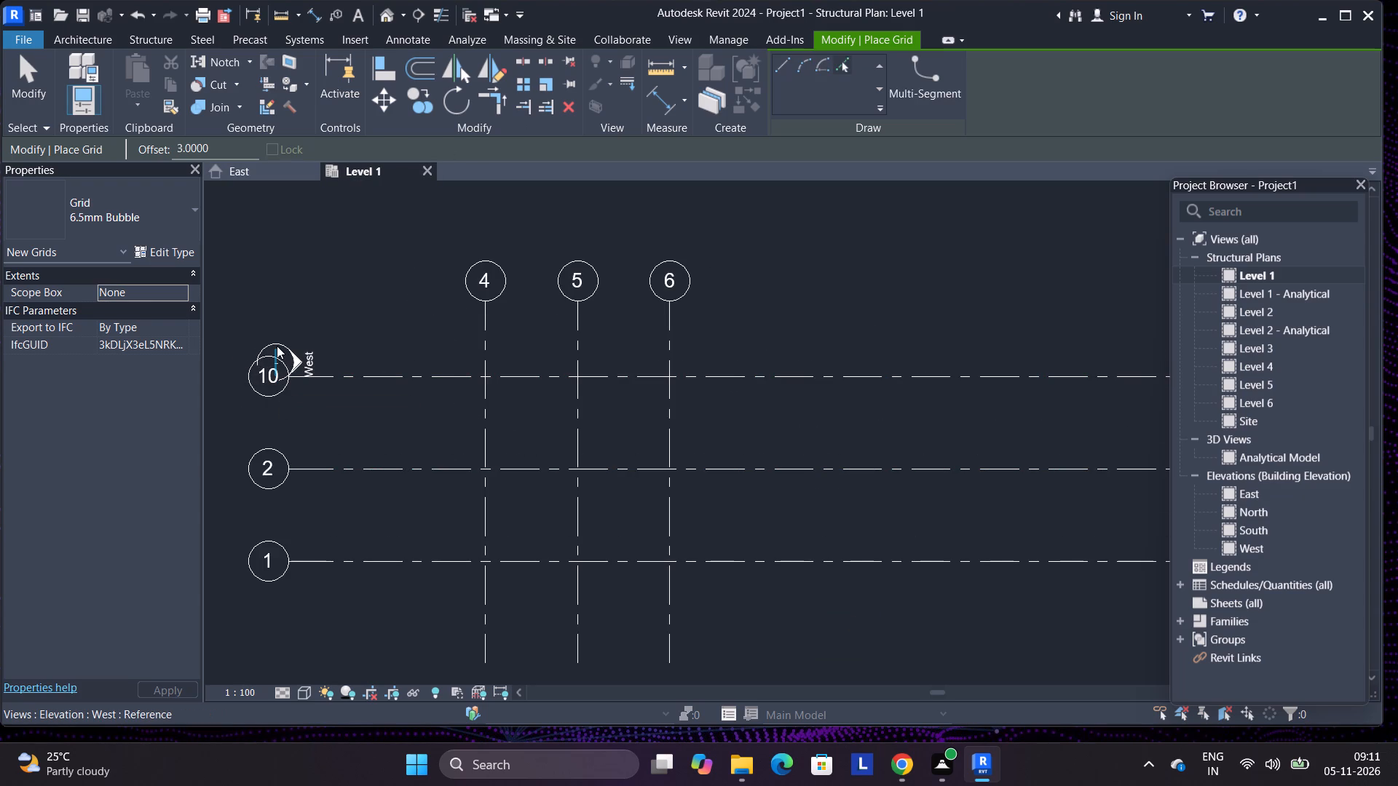
right_click(277, 346)
left_click(289, 354)
left_click_drag(355, 397, 355, 386)
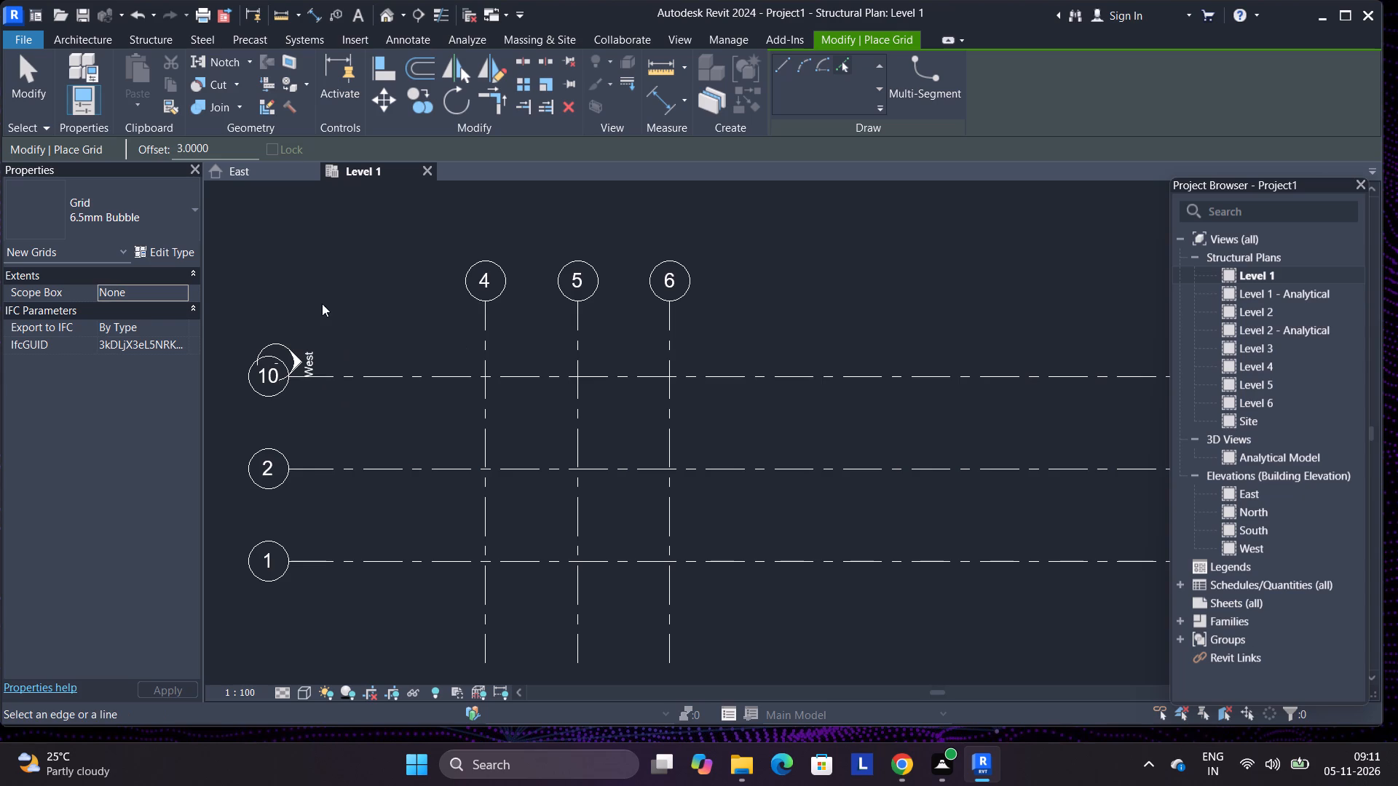
key("Escape")
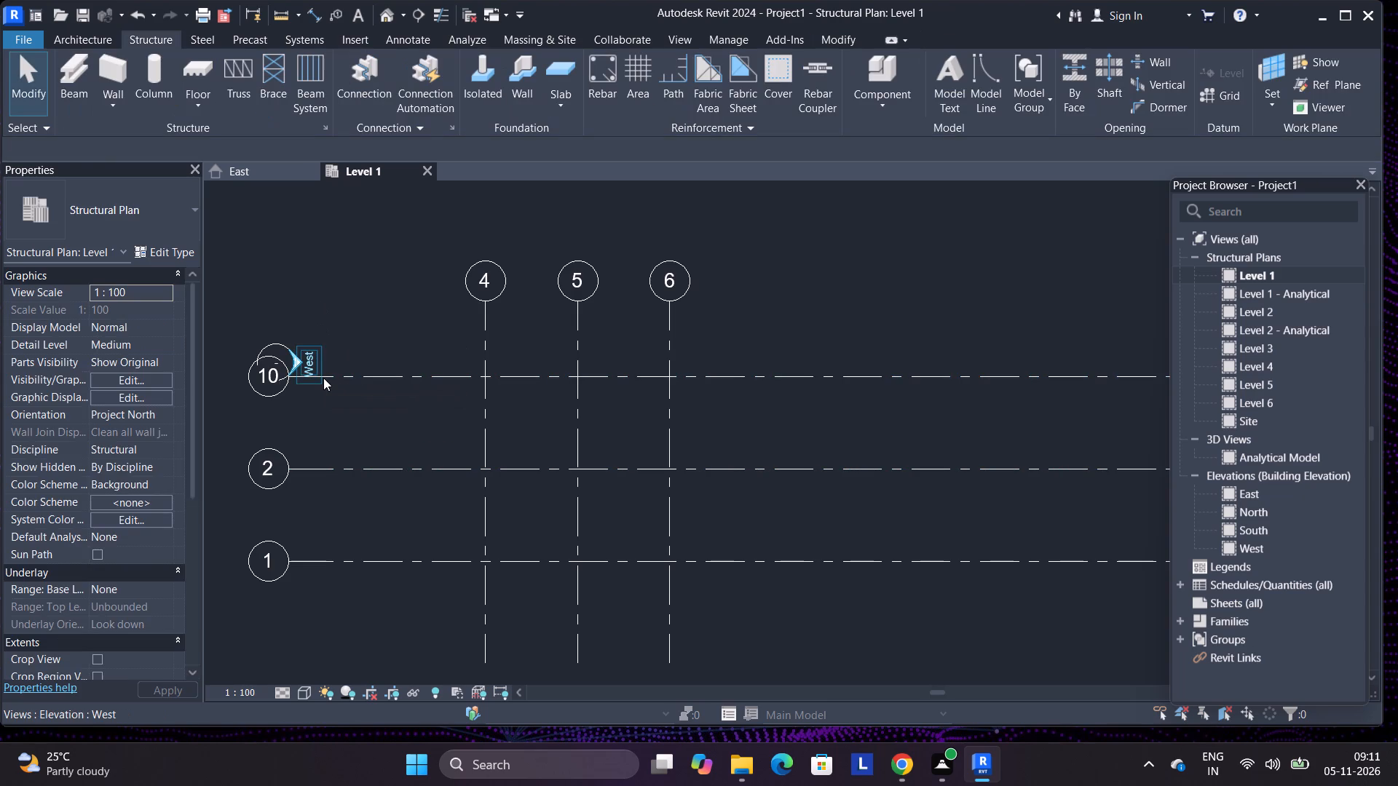
left_click(369, 376)
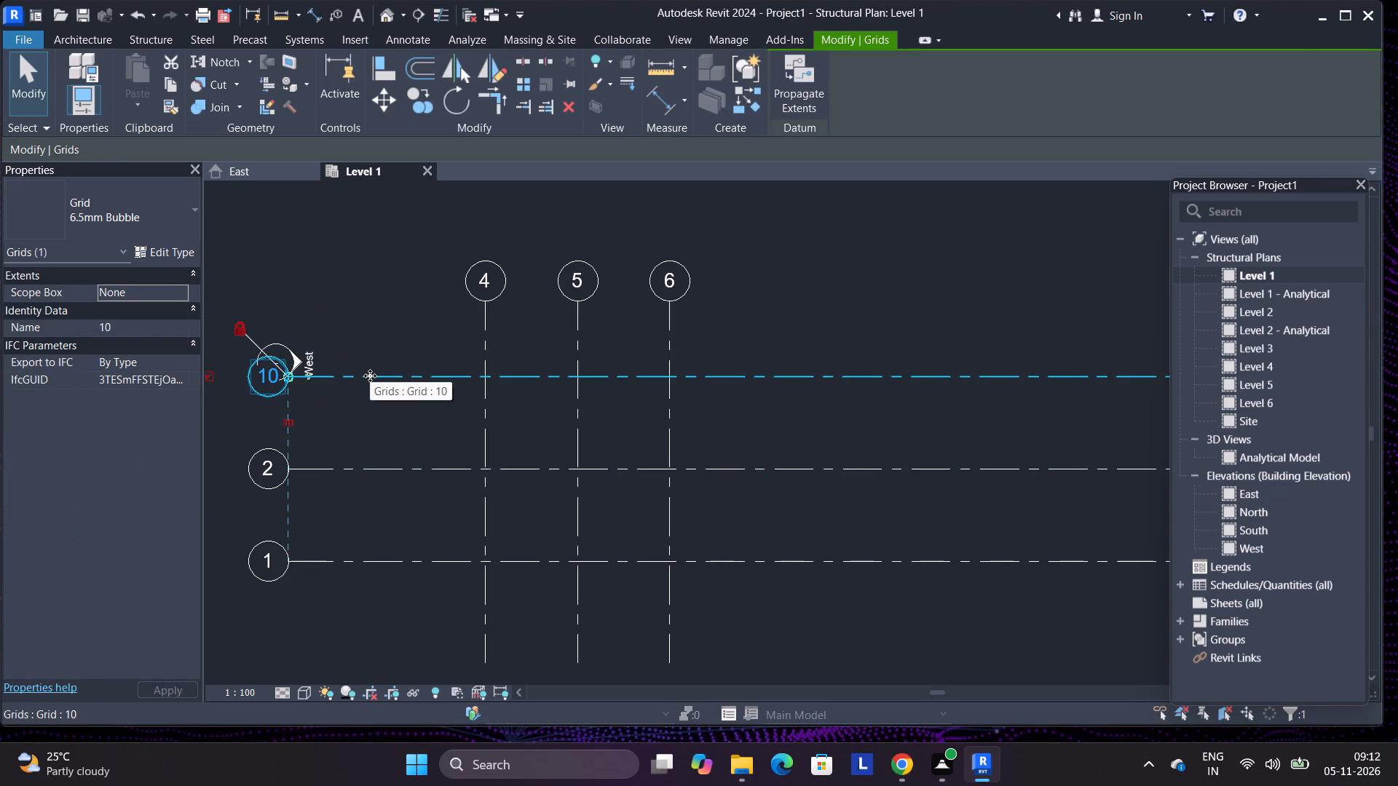
key("Delete")
left_click(370, 376)
key("Delete")
left_click(370, 376)
key("Delete")
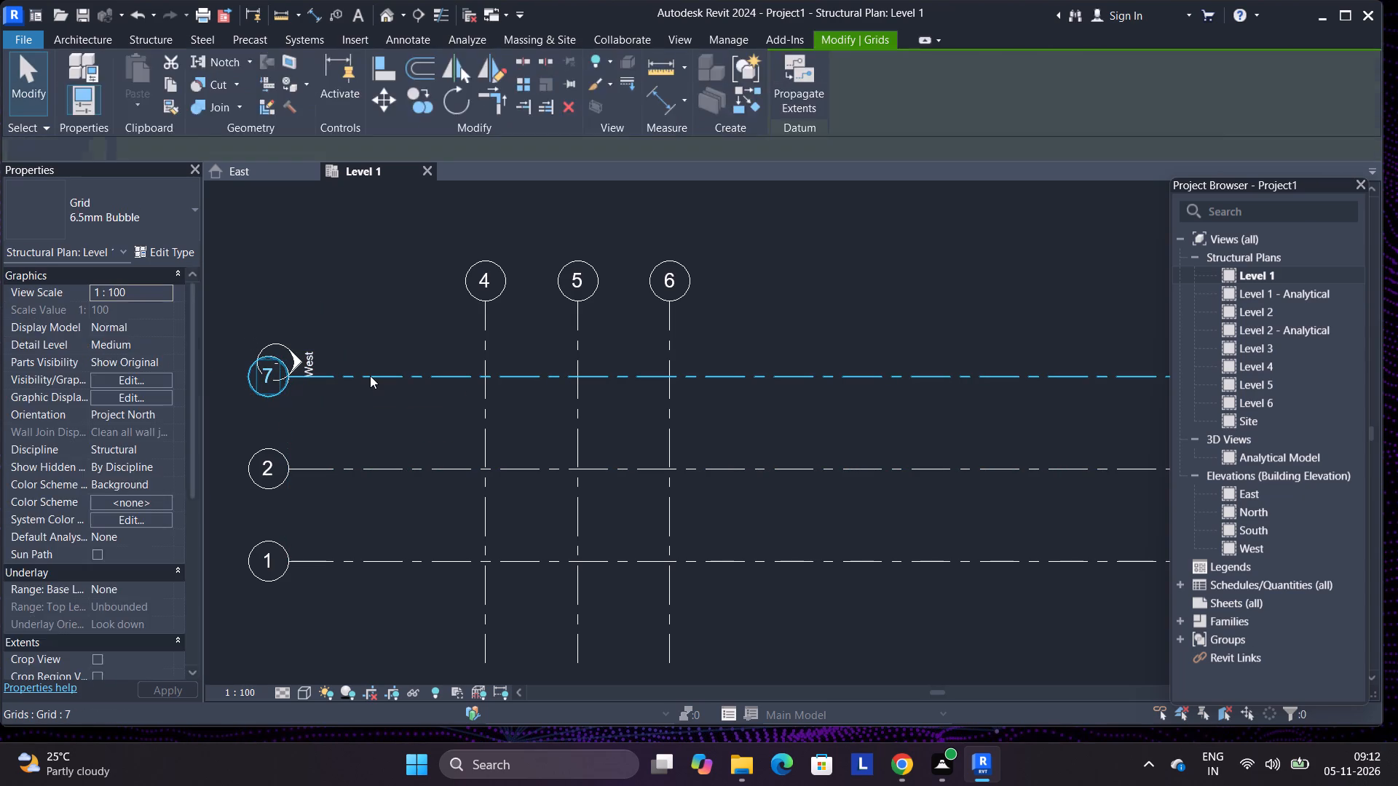
left_click(370, 376)
key("Delete")
left_click(370, 376)
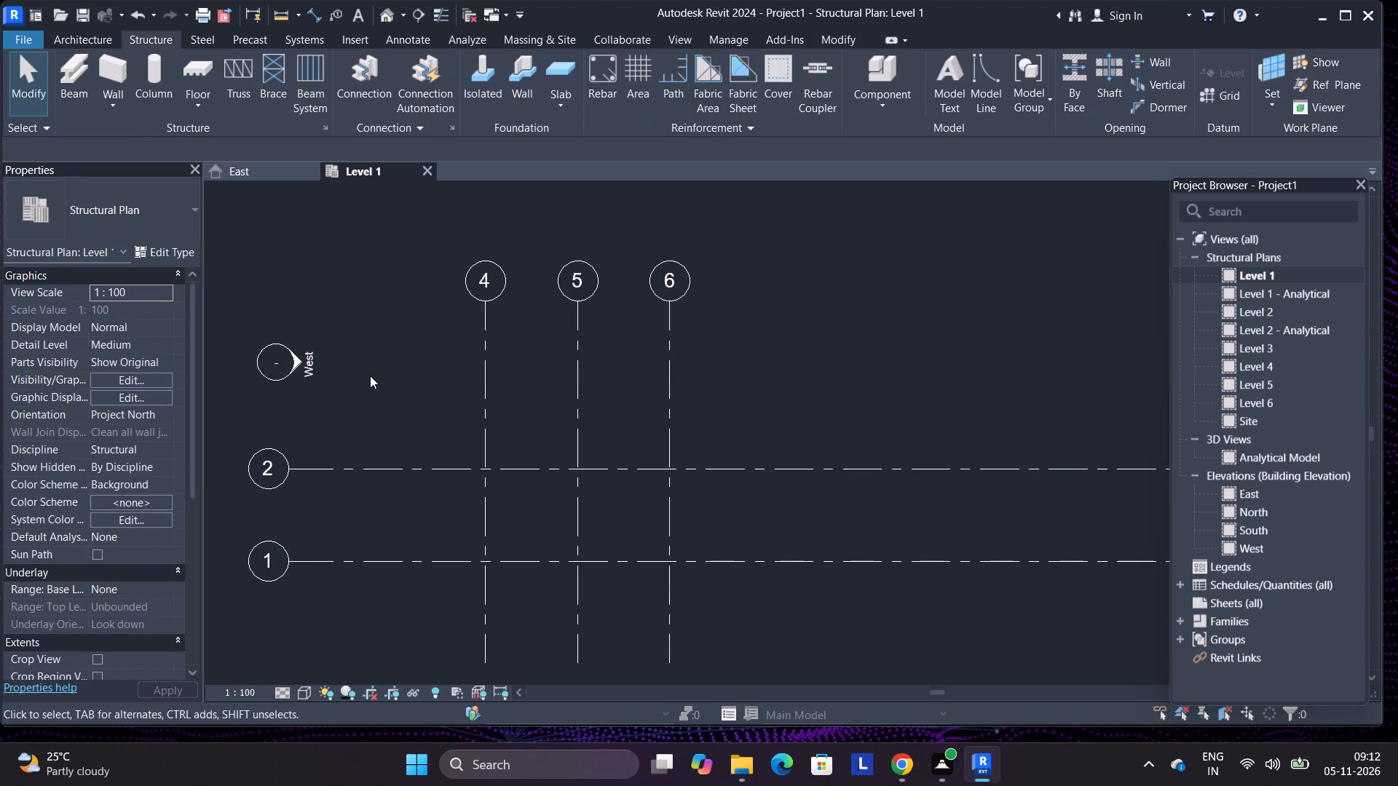
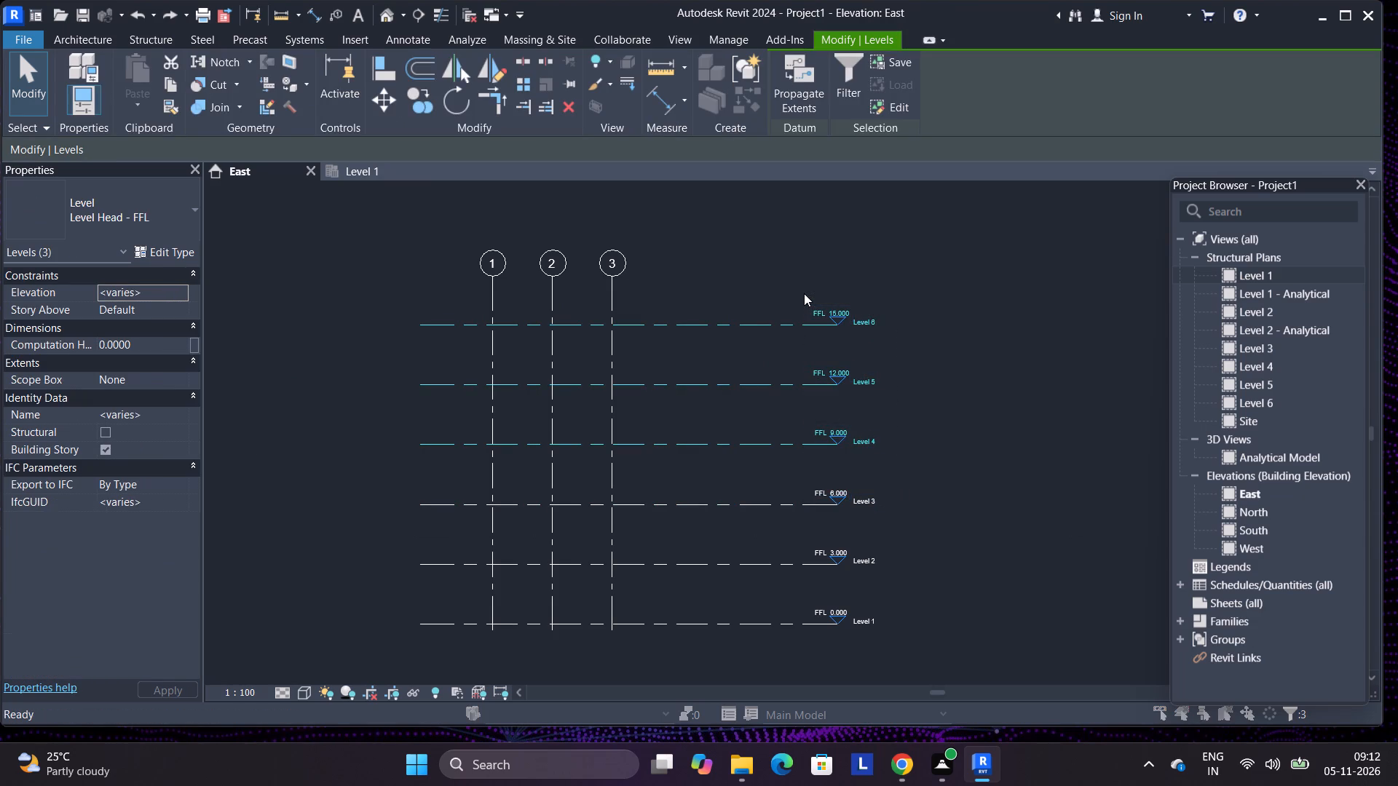
Complete the deletion of Levels 4, 5 and 6, including their plan views.
left_click(757, 432)
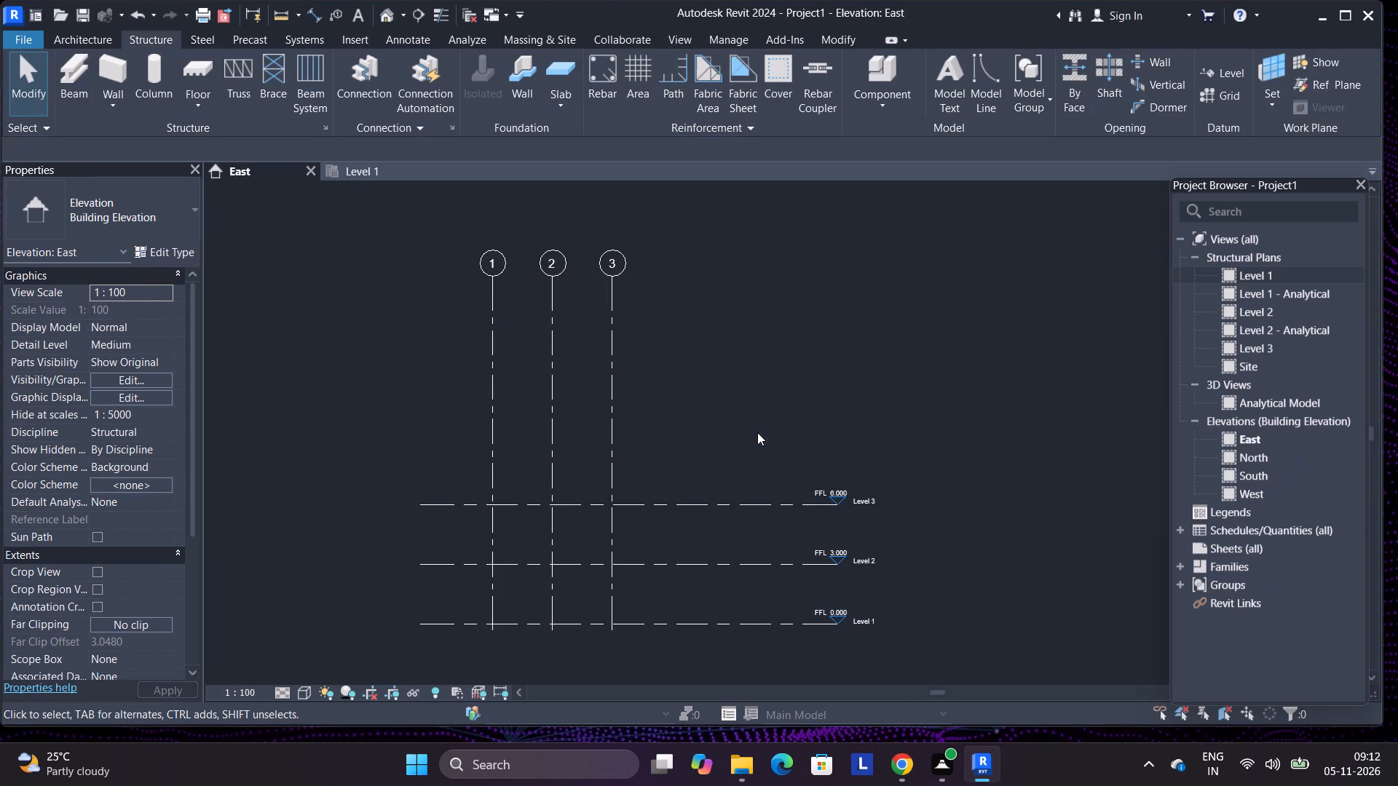
In the East elevation, move grids 1, 2 and 3 straight down by about 6.9 m with Move.
scroll(668, 383, "down", 1)
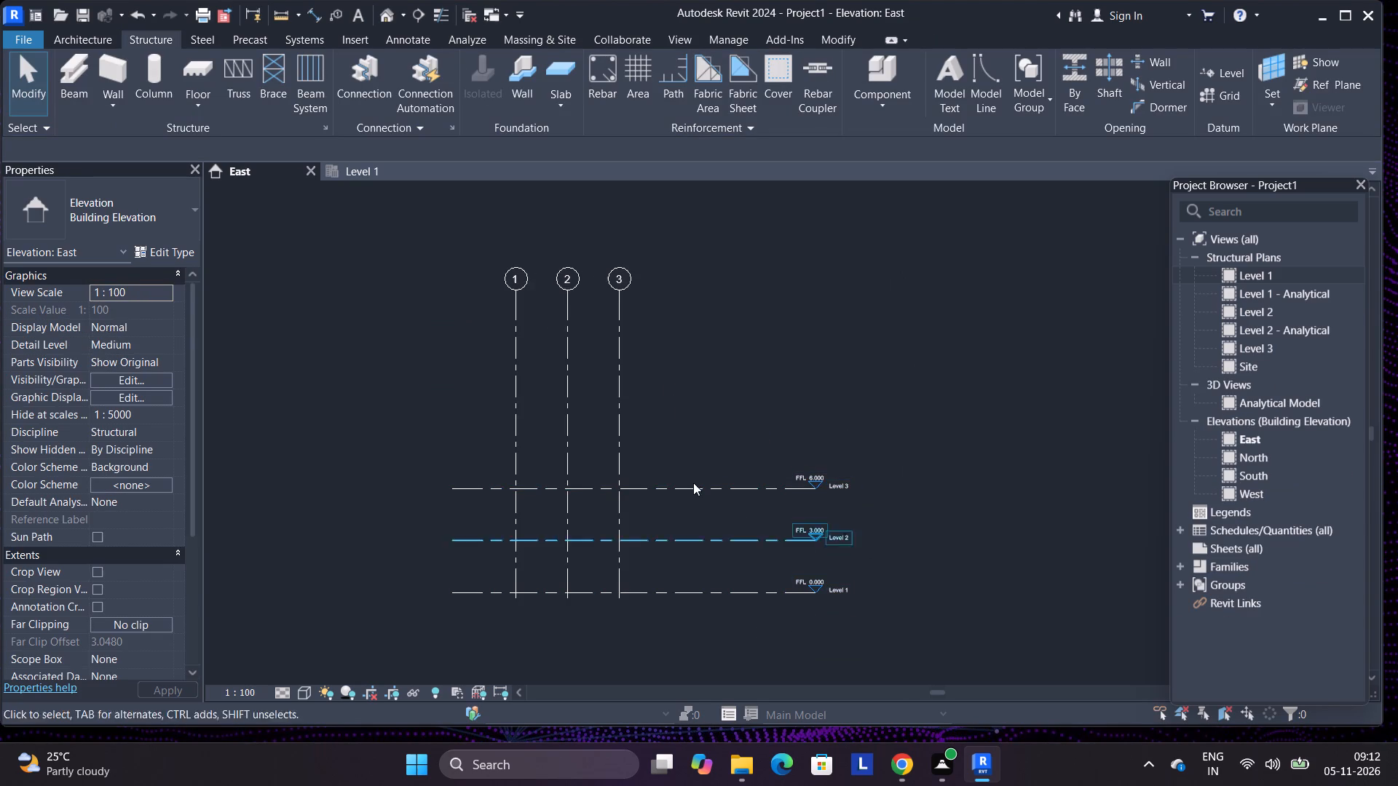
left_click_drag(679, 406, 556, 376)
left_click_drag(749, 367, 416, 317)
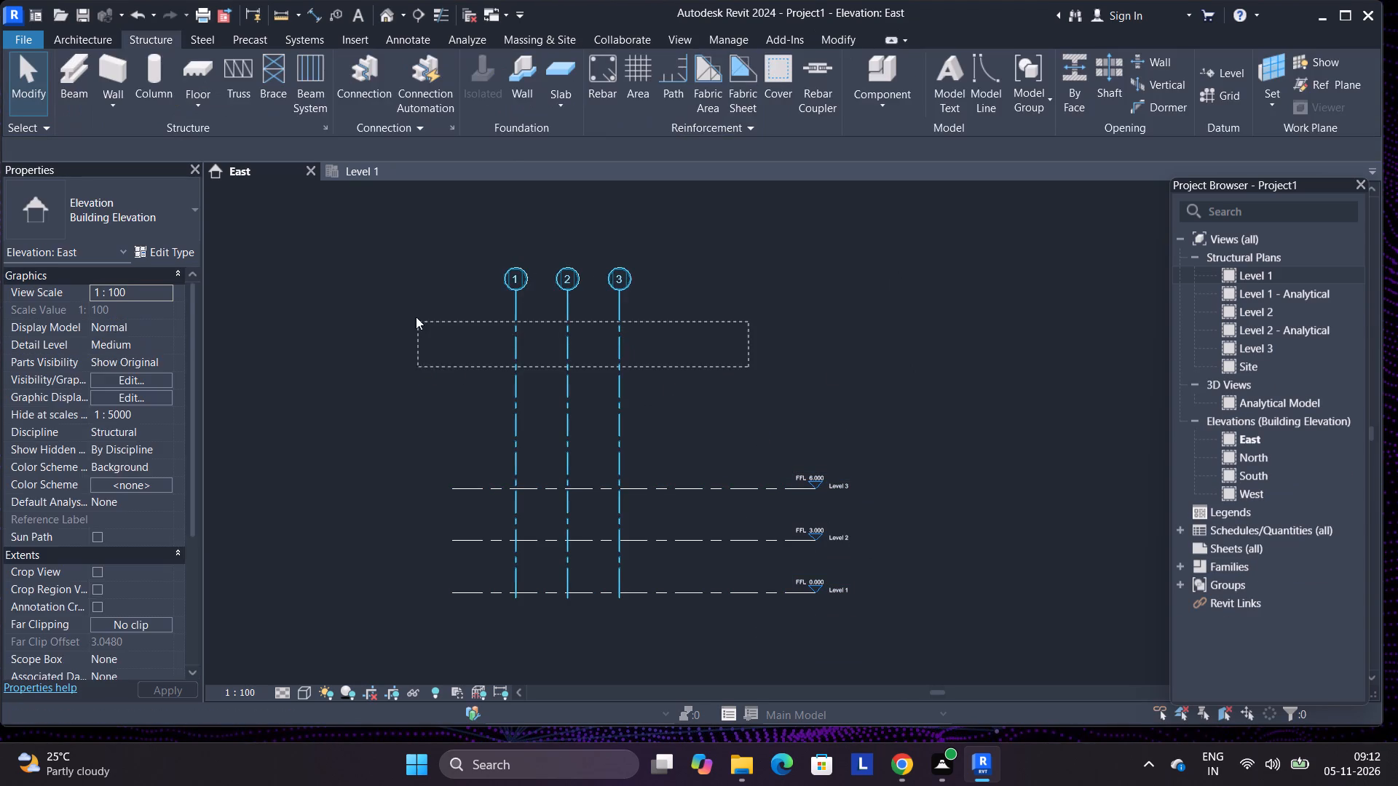
left_click_drag(416, 317, 414, 314)
right_click(553, 365)
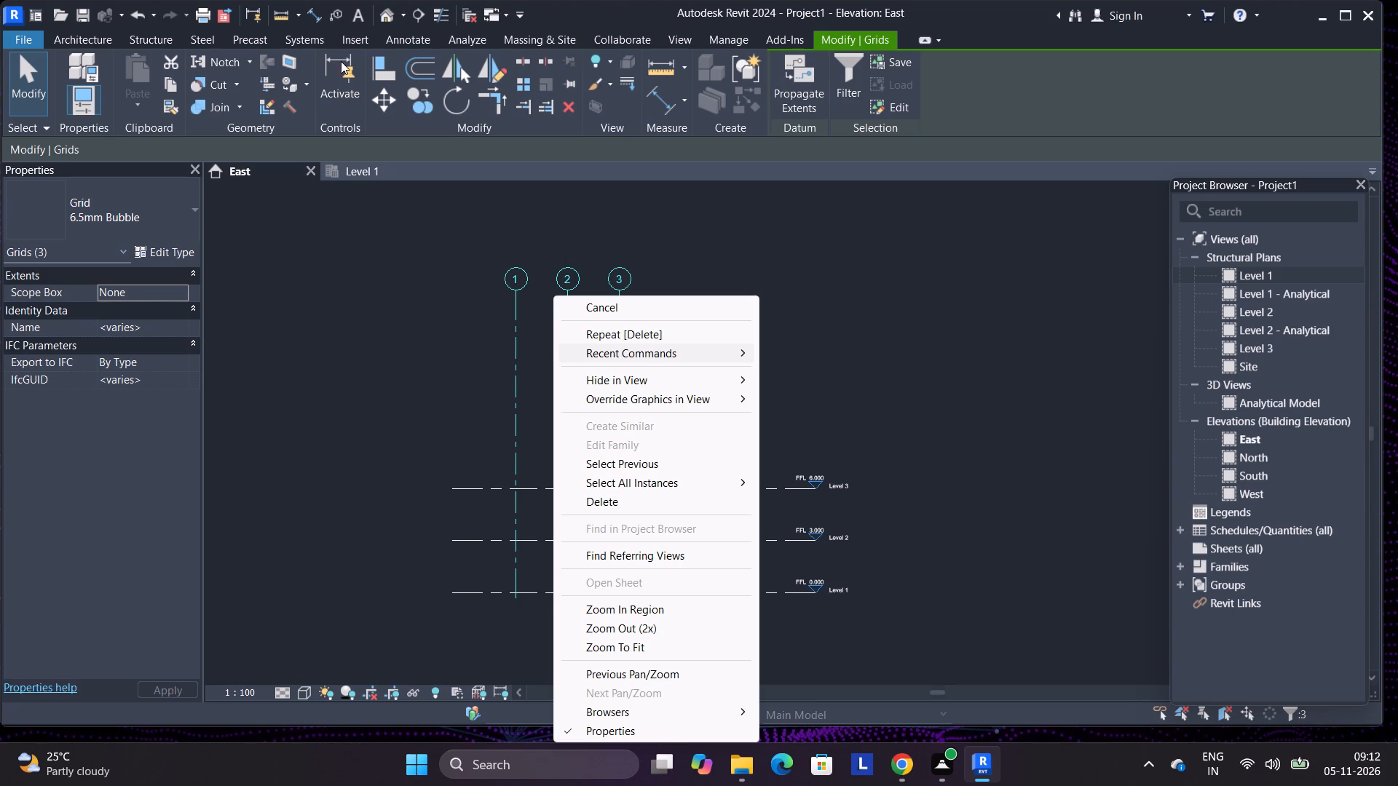
left_click(387, 96)
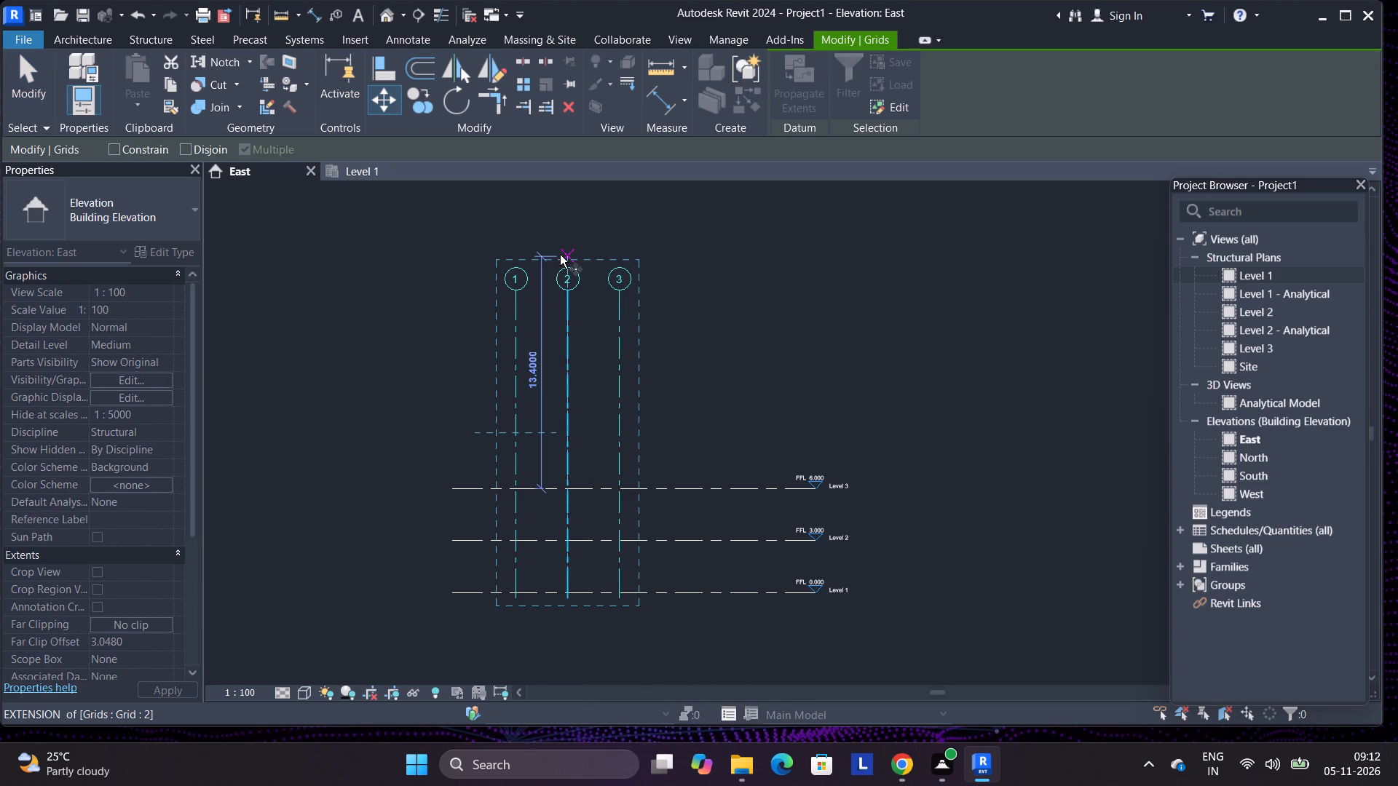
left_click_drag(567, 257, 564, 349)
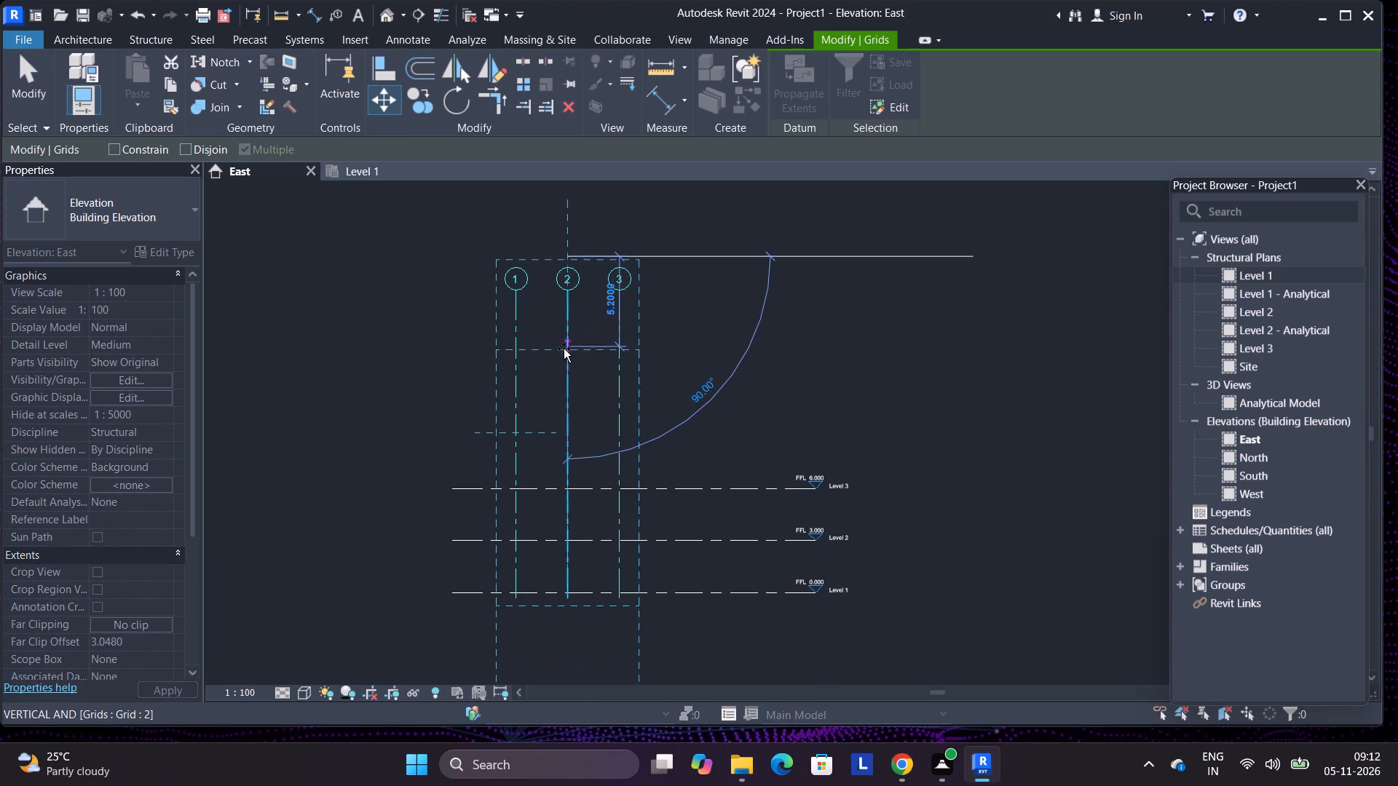
left_click_drag(564, 349, 564, 376)
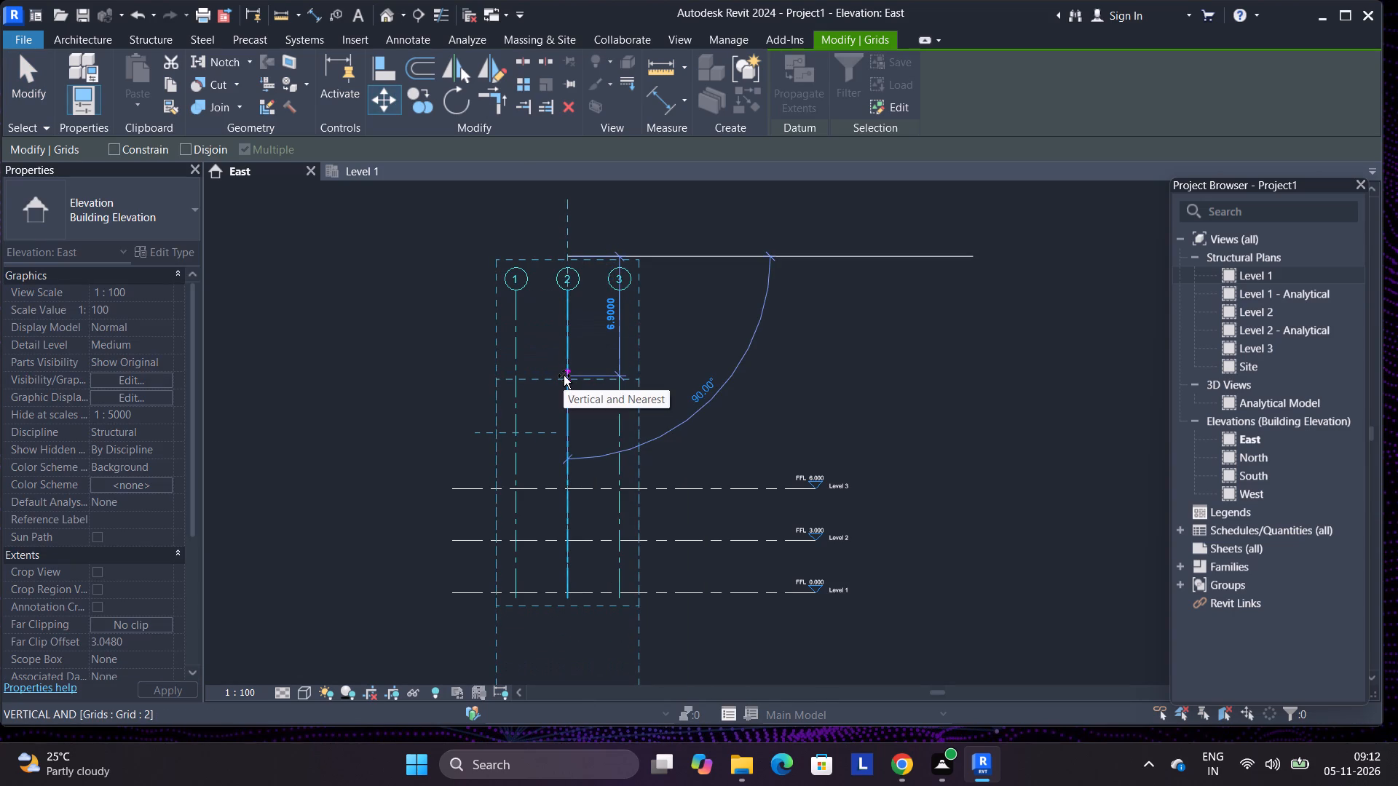
left_click(564, 376)
scroll(602, 303, "down", 2)
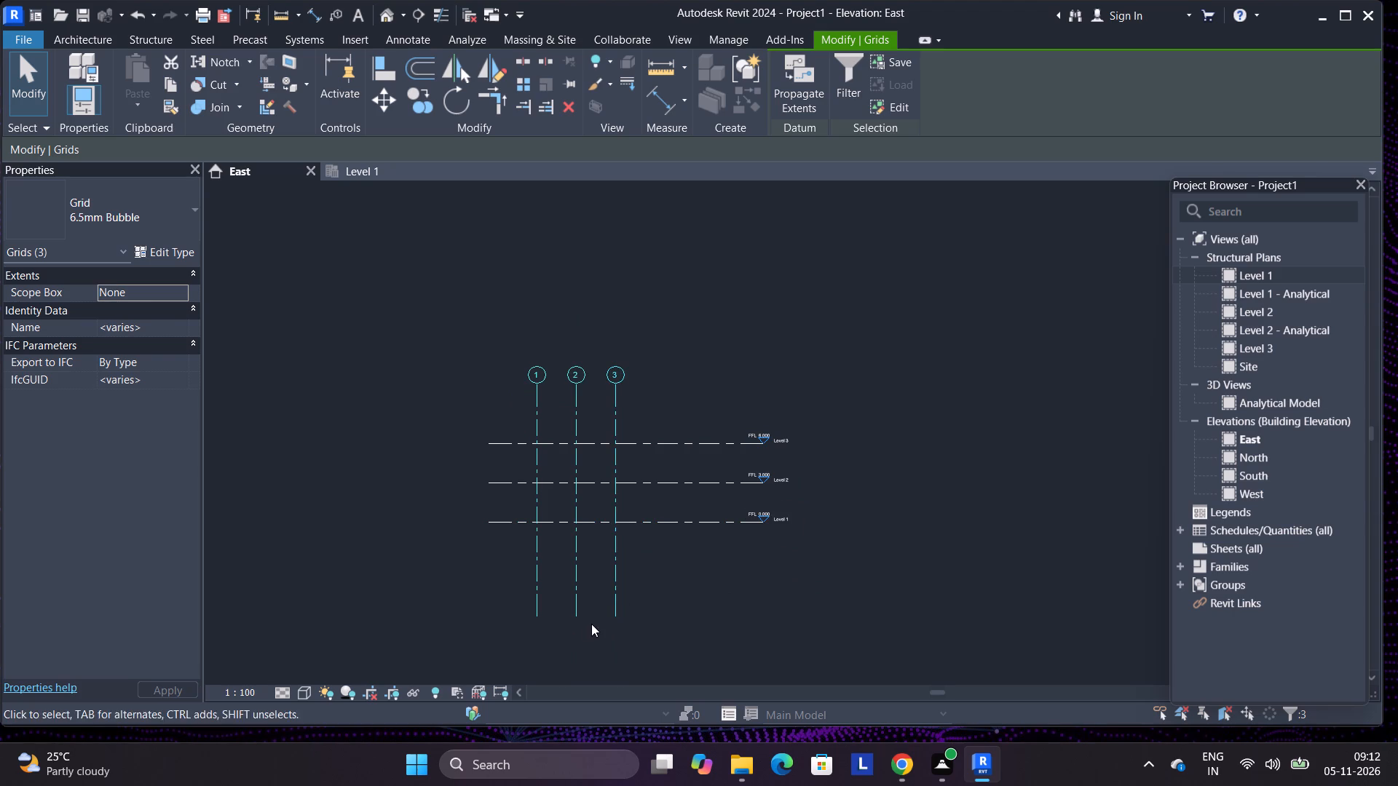
Shift grids 1, 2 and 3 sideways toward the level heads and slightly upward in the East elevation, and deselect them.
left_click_drag(576, 616, 579, 587)
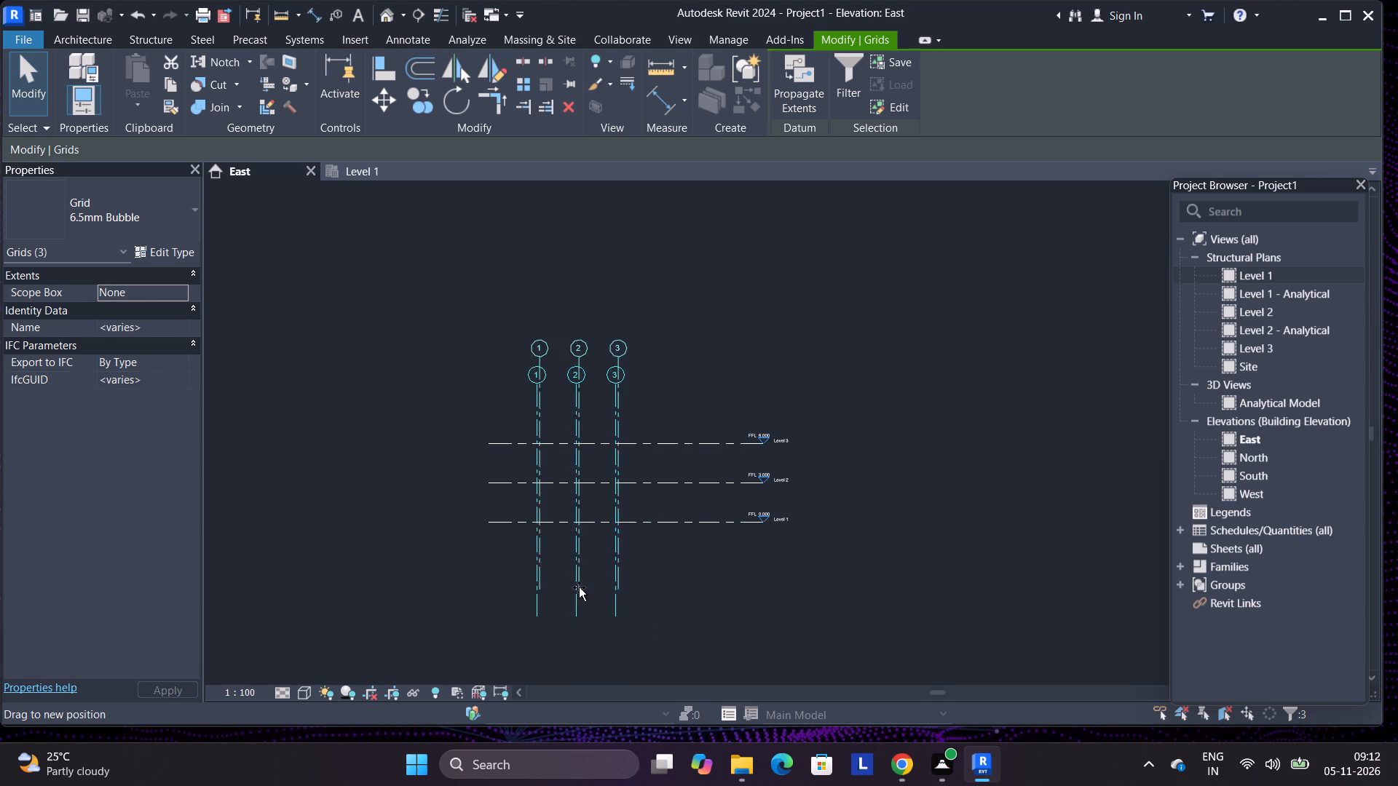
left_click_drag(579, 587, 649, 581)
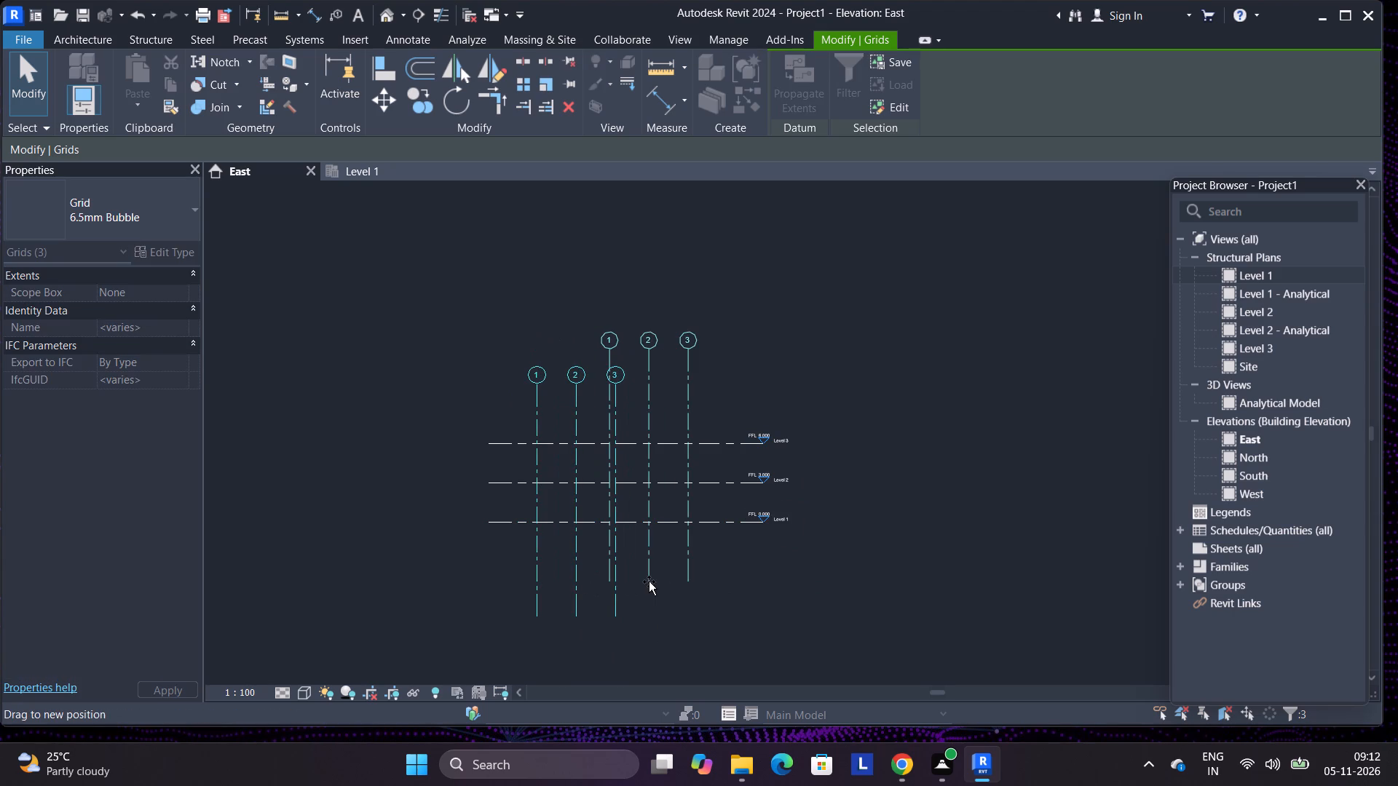
left_click_drag(649, 581, 633, 588)
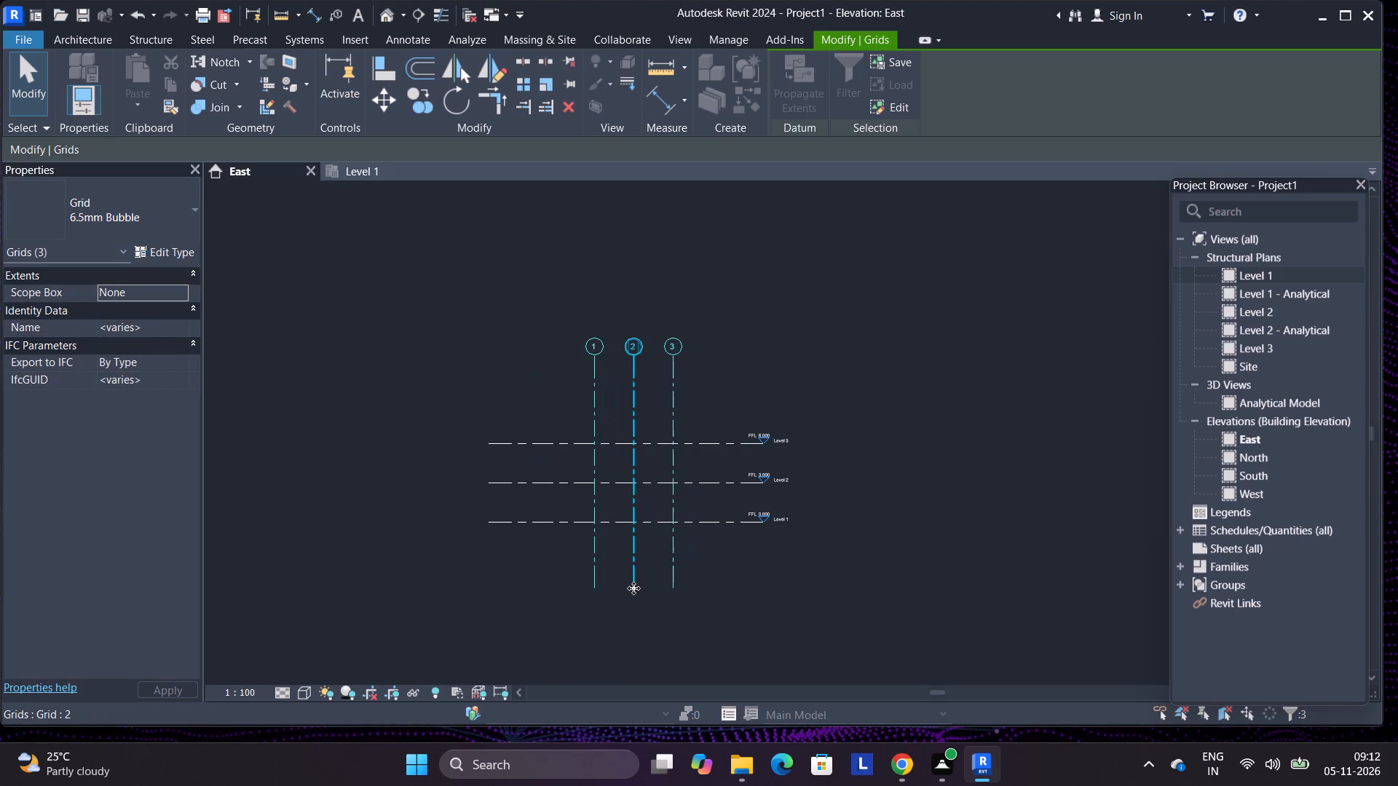
scroll(770, 400, "up", 2)
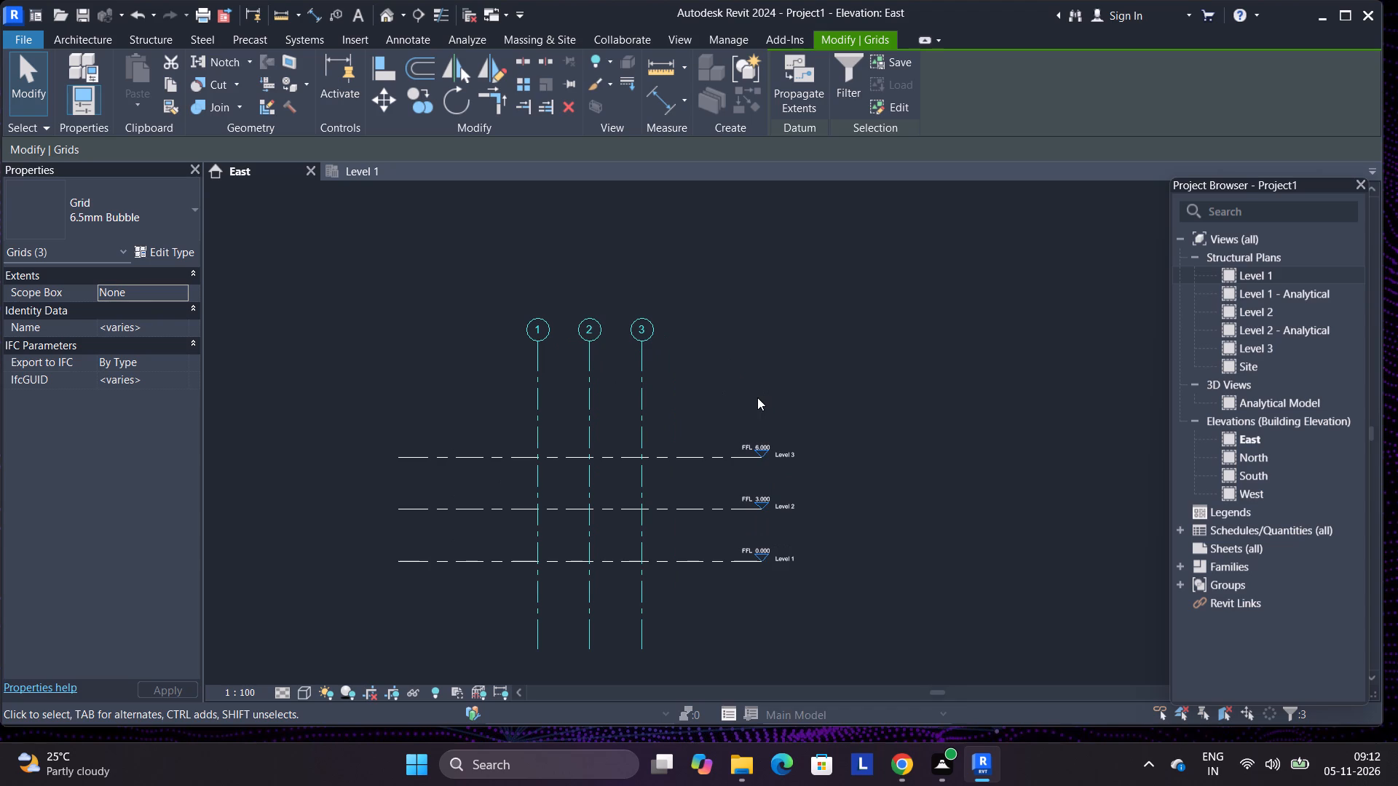
right_click(757, 397)
left_click(797, 308)
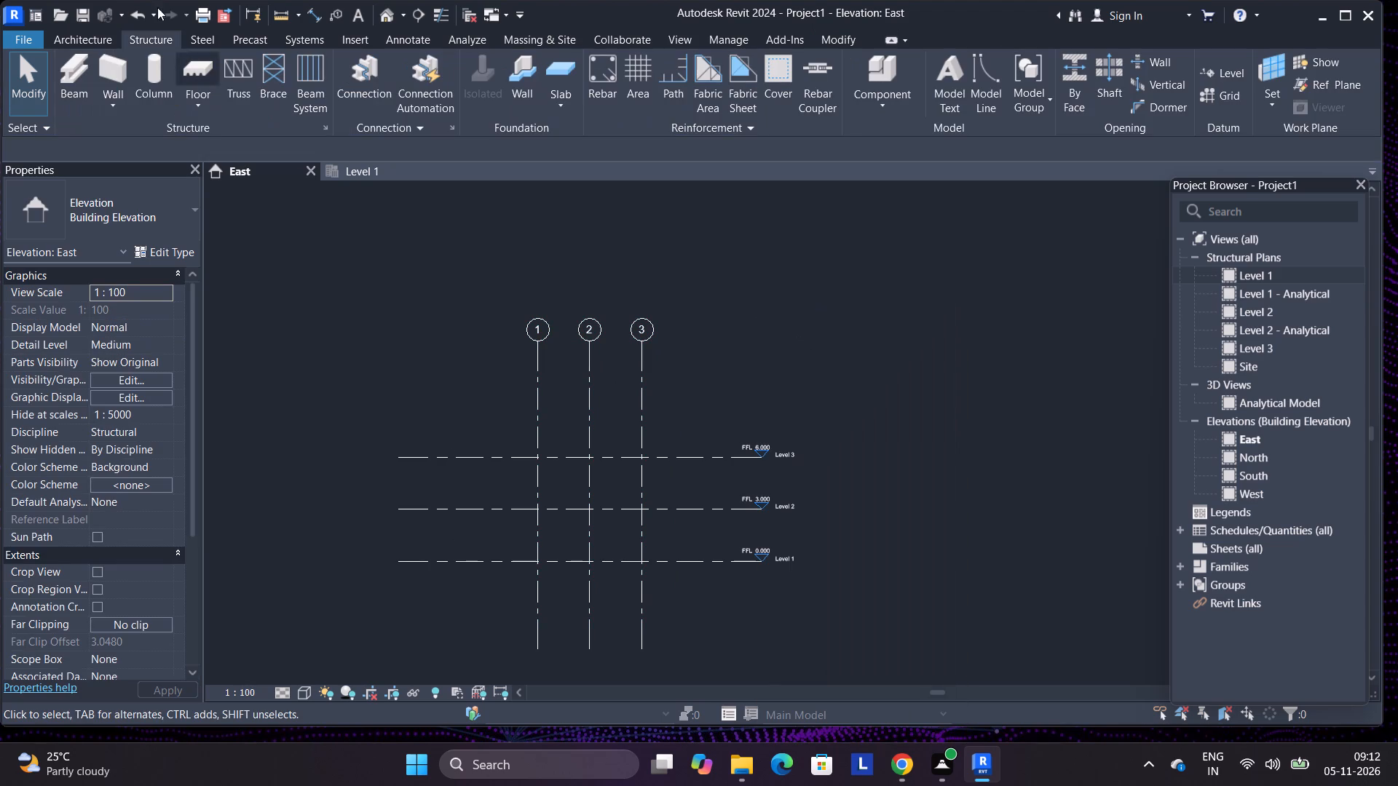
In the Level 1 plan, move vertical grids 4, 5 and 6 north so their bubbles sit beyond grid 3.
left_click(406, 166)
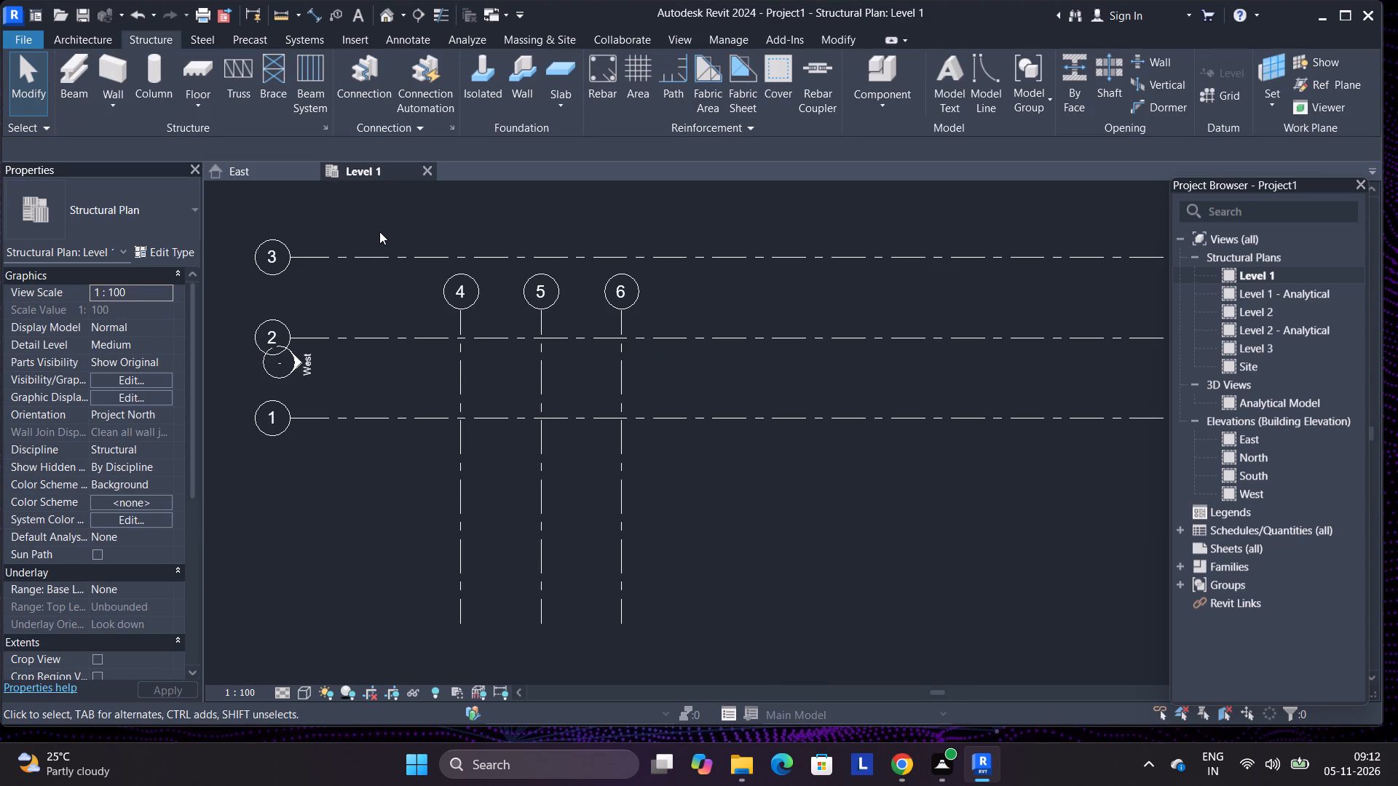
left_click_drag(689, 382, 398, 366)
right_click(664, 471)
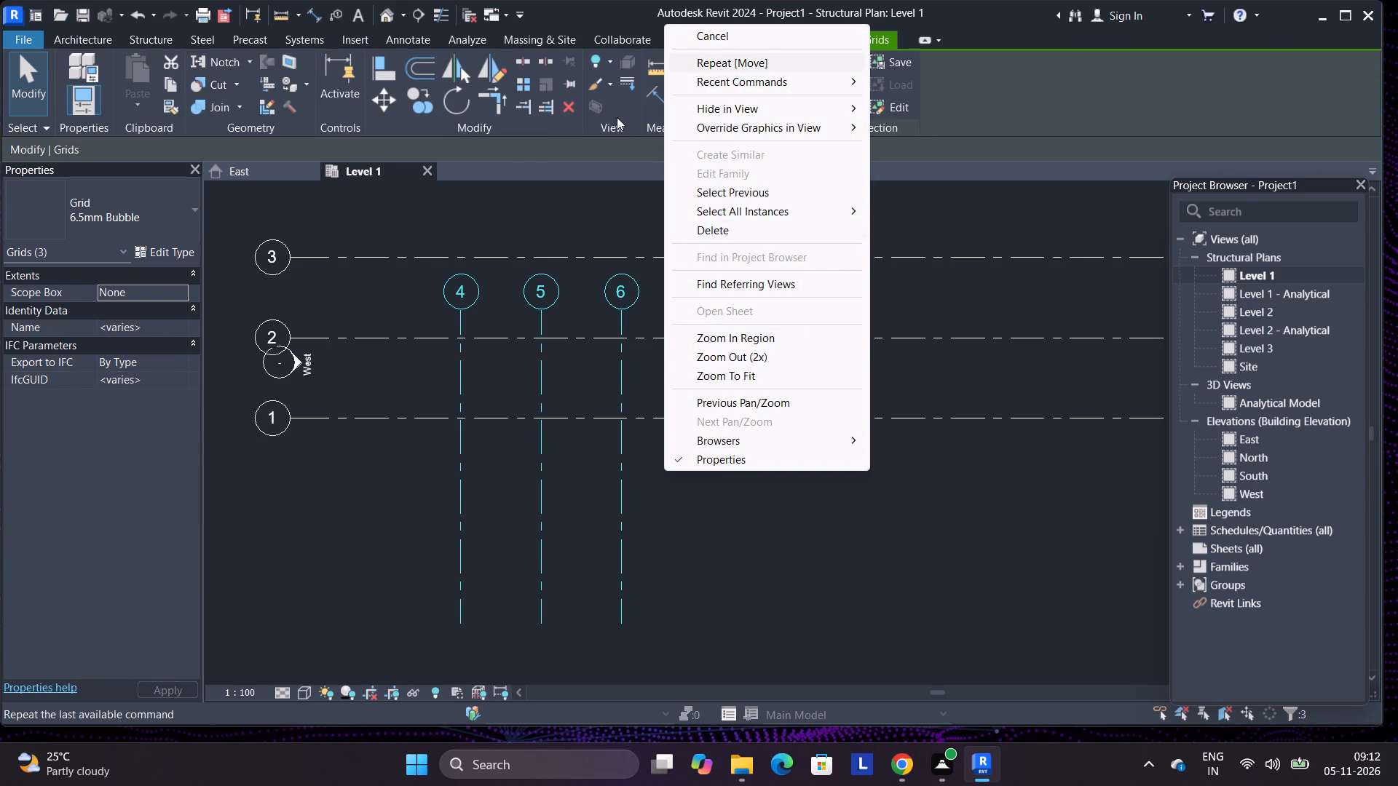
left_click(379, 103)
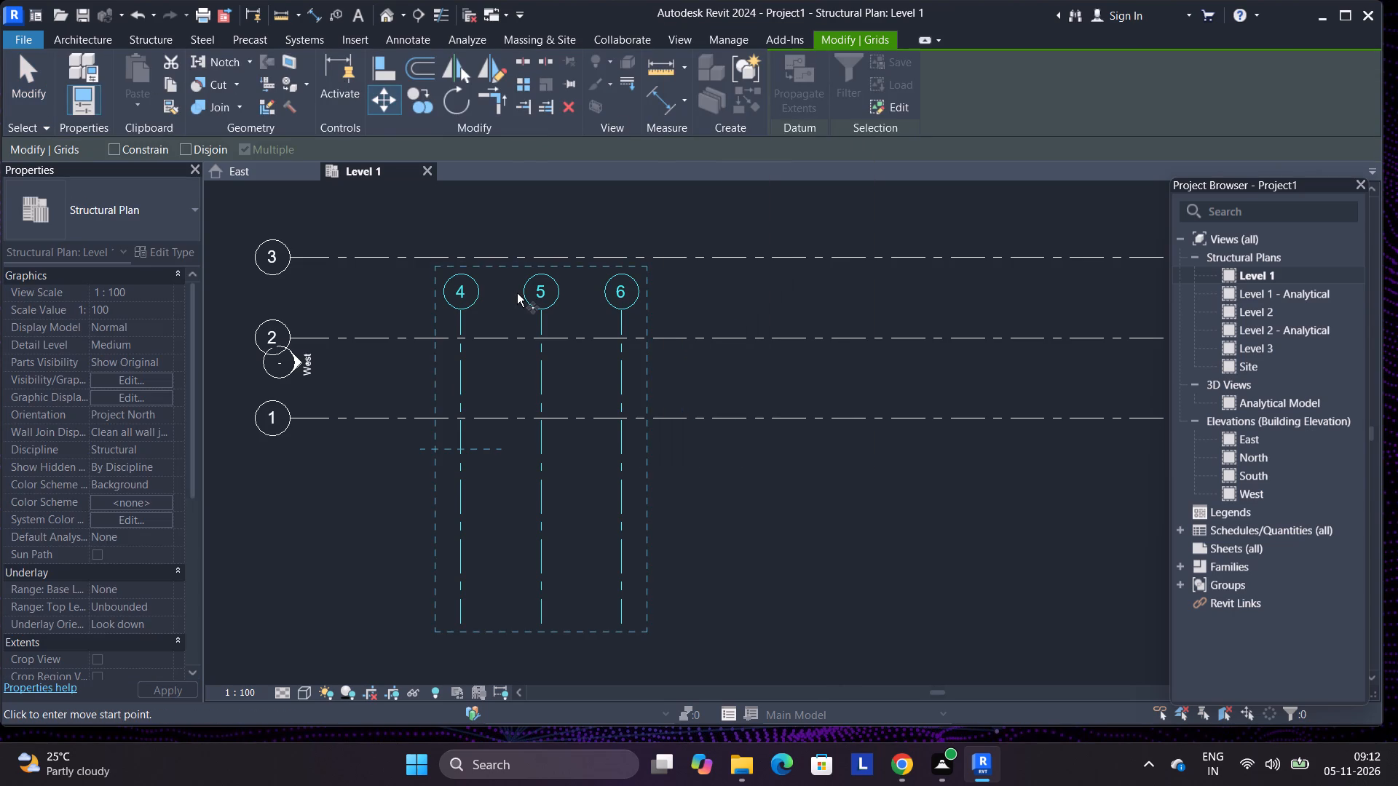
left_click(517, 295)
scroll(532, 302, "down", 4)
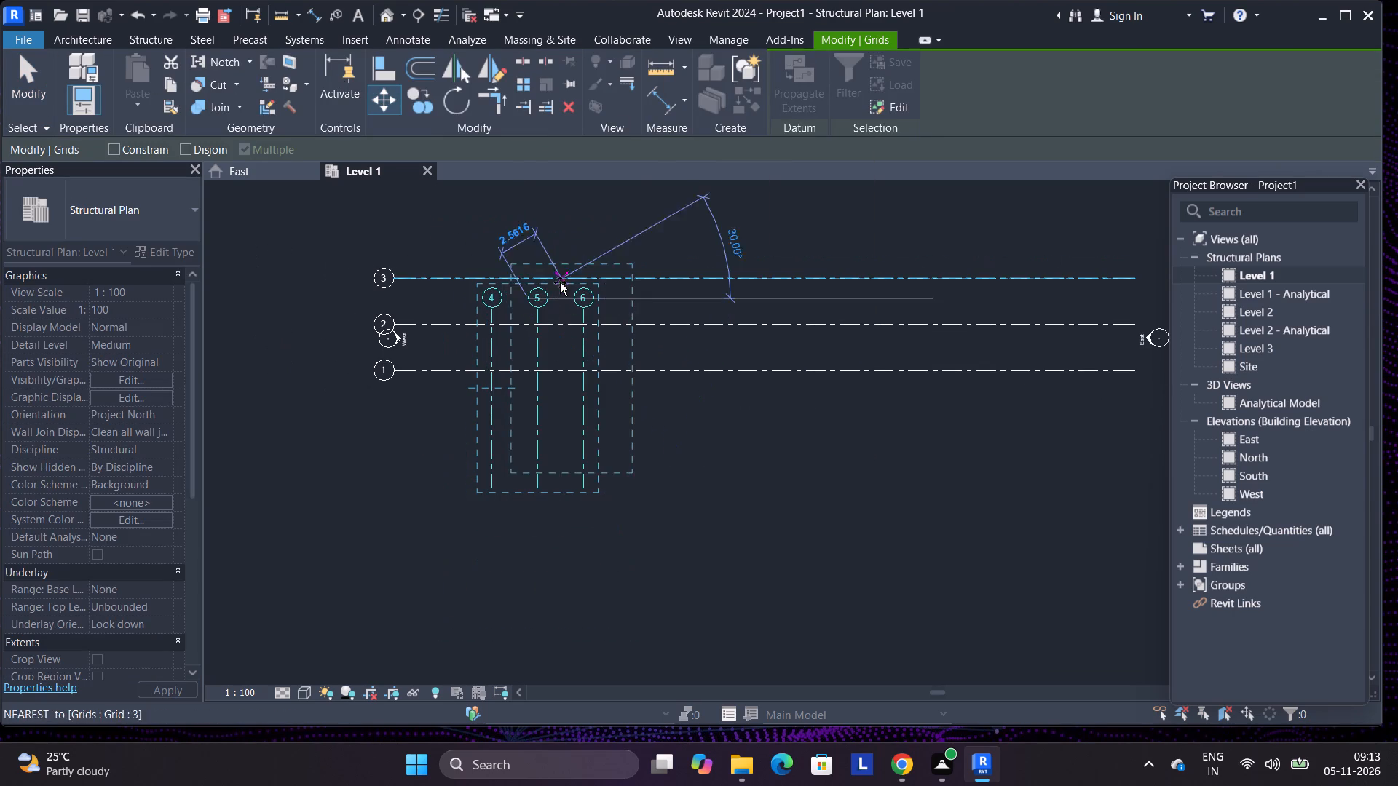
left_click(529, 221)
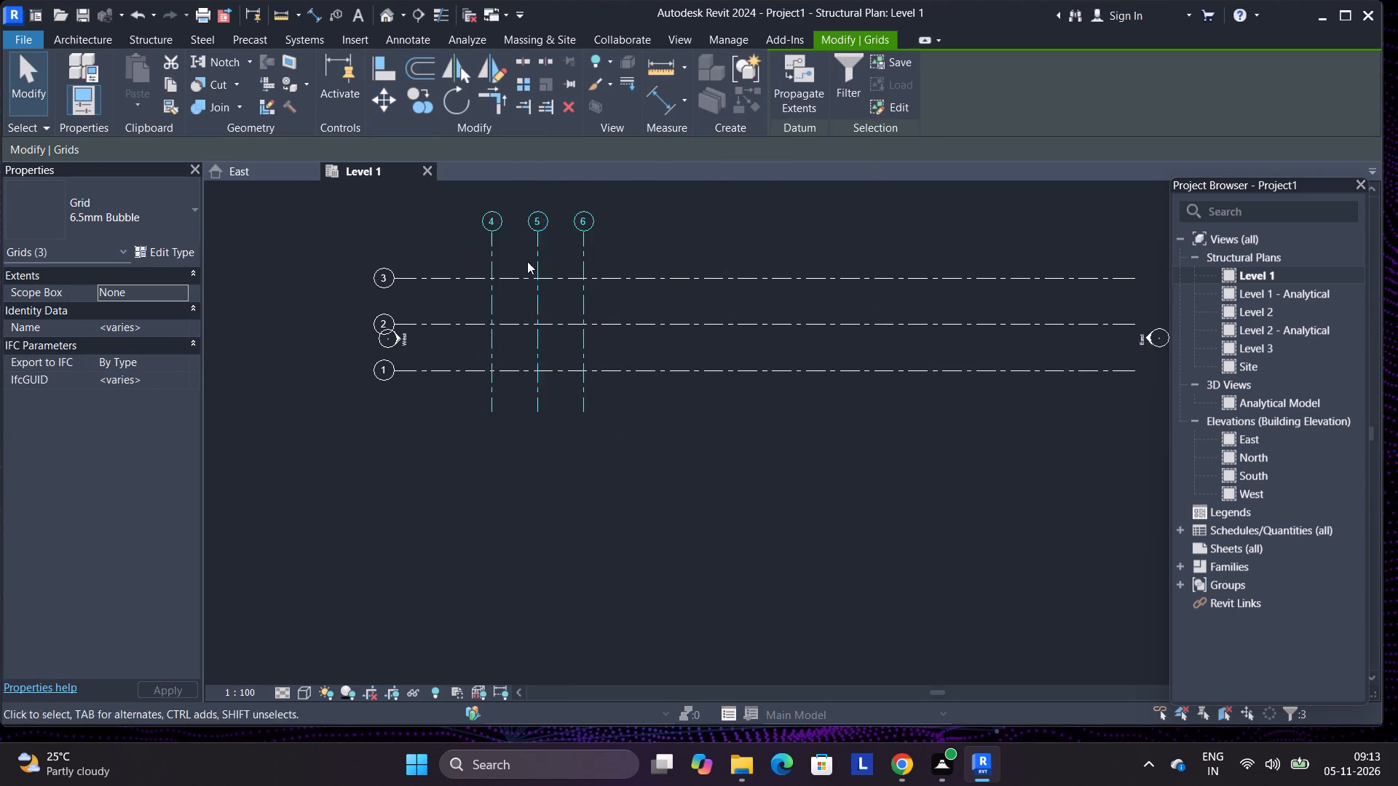
Delete vertical grids 4, 5 and 6 from the Level 1 plan.
scroll(532, 327, "down", 3)
middle_click_drag(616, 240, 541, 295)
scroll(541, 295, "up", 1)
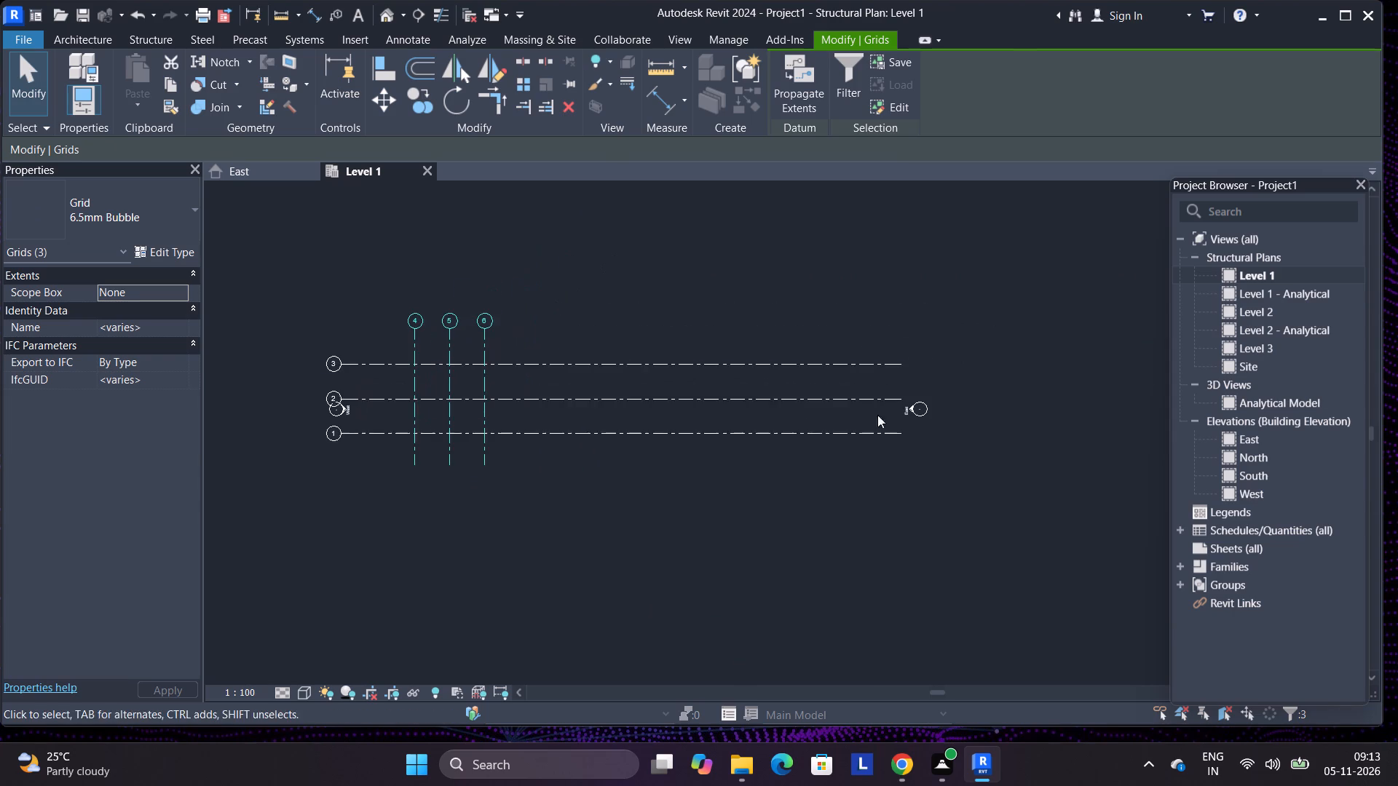
scroll(888, 397, "up", 3)
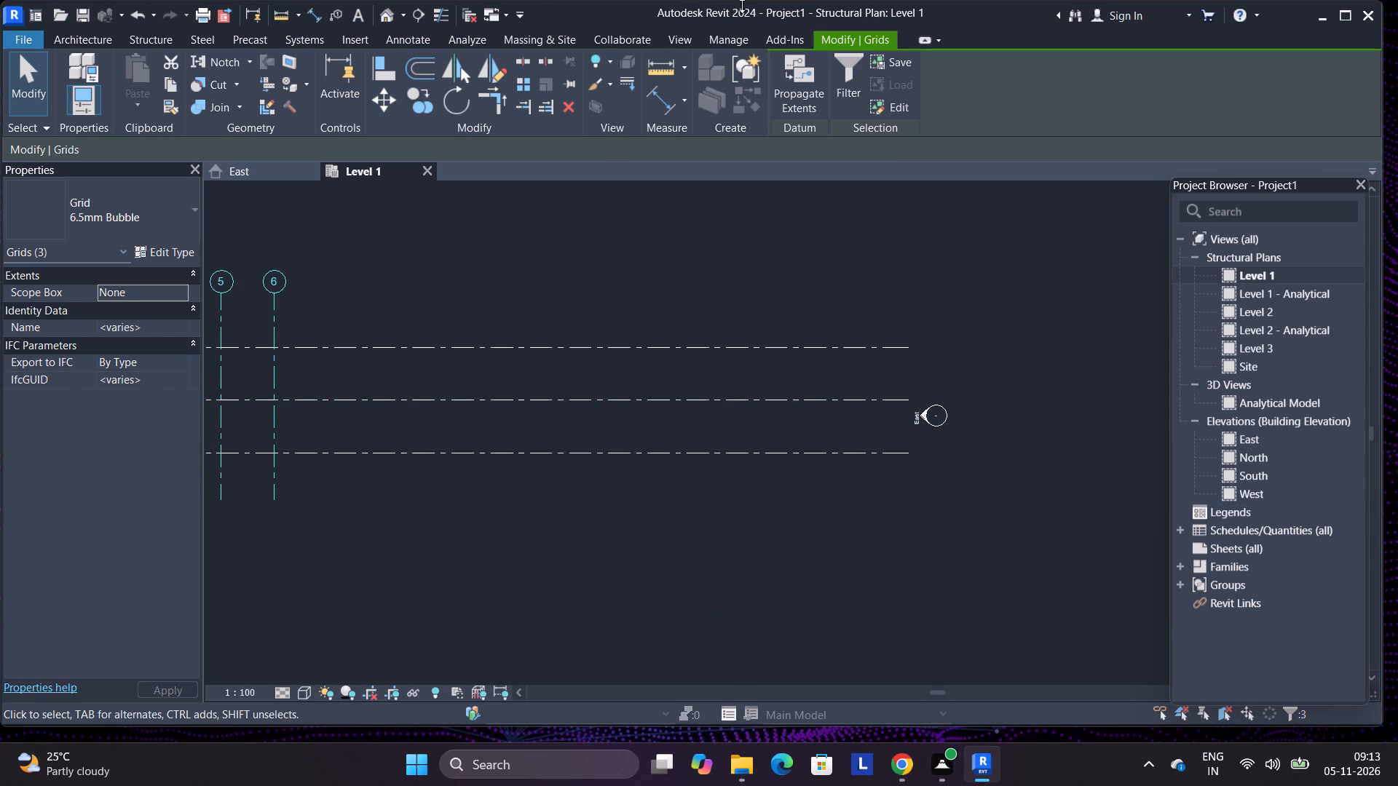
double_click(579, 97)
left_click(780, 247)
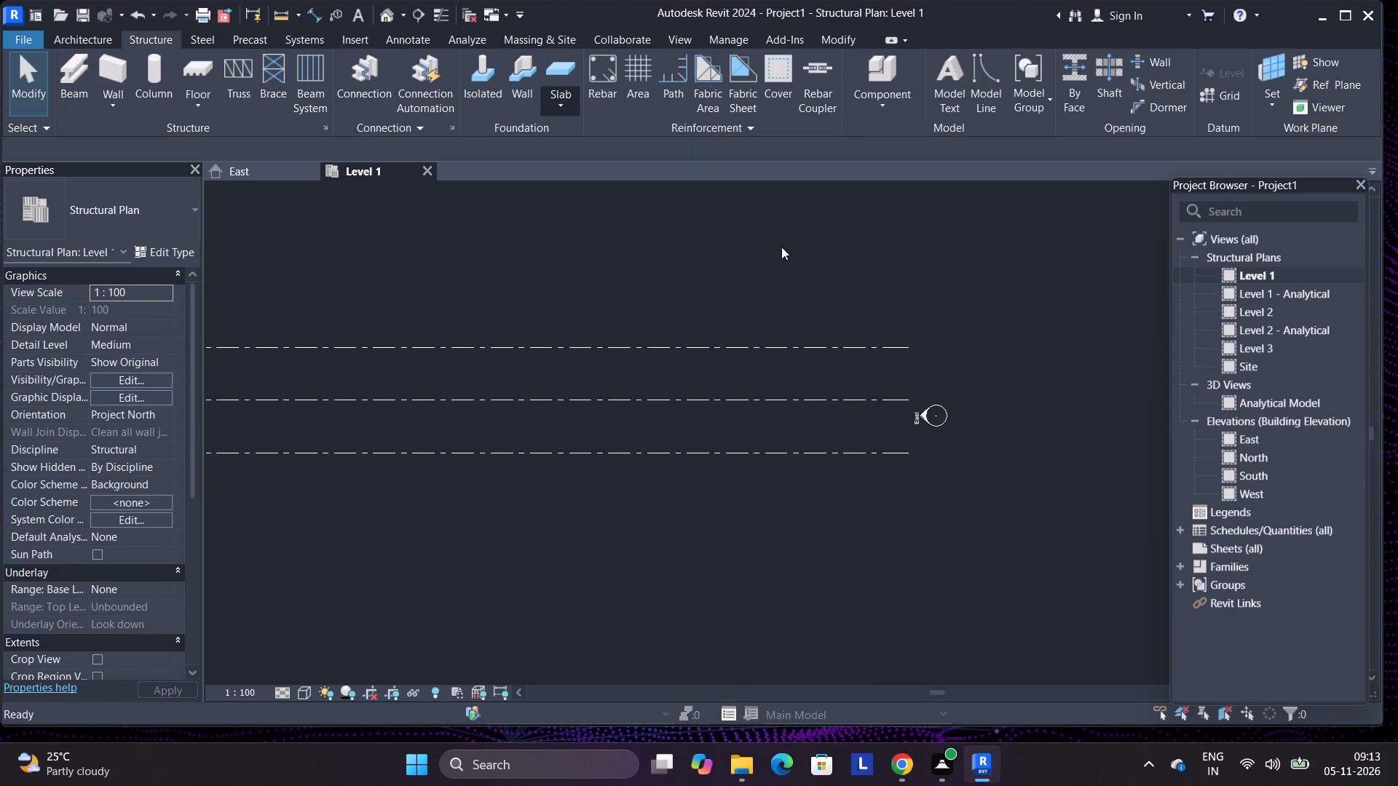
Shorten horizontal grids 1, 2 and 3 together from their east ends, pulling them well back toward the bubbles.
left_click(909, 400)
left_click_drag(909, 400, 612, 403)
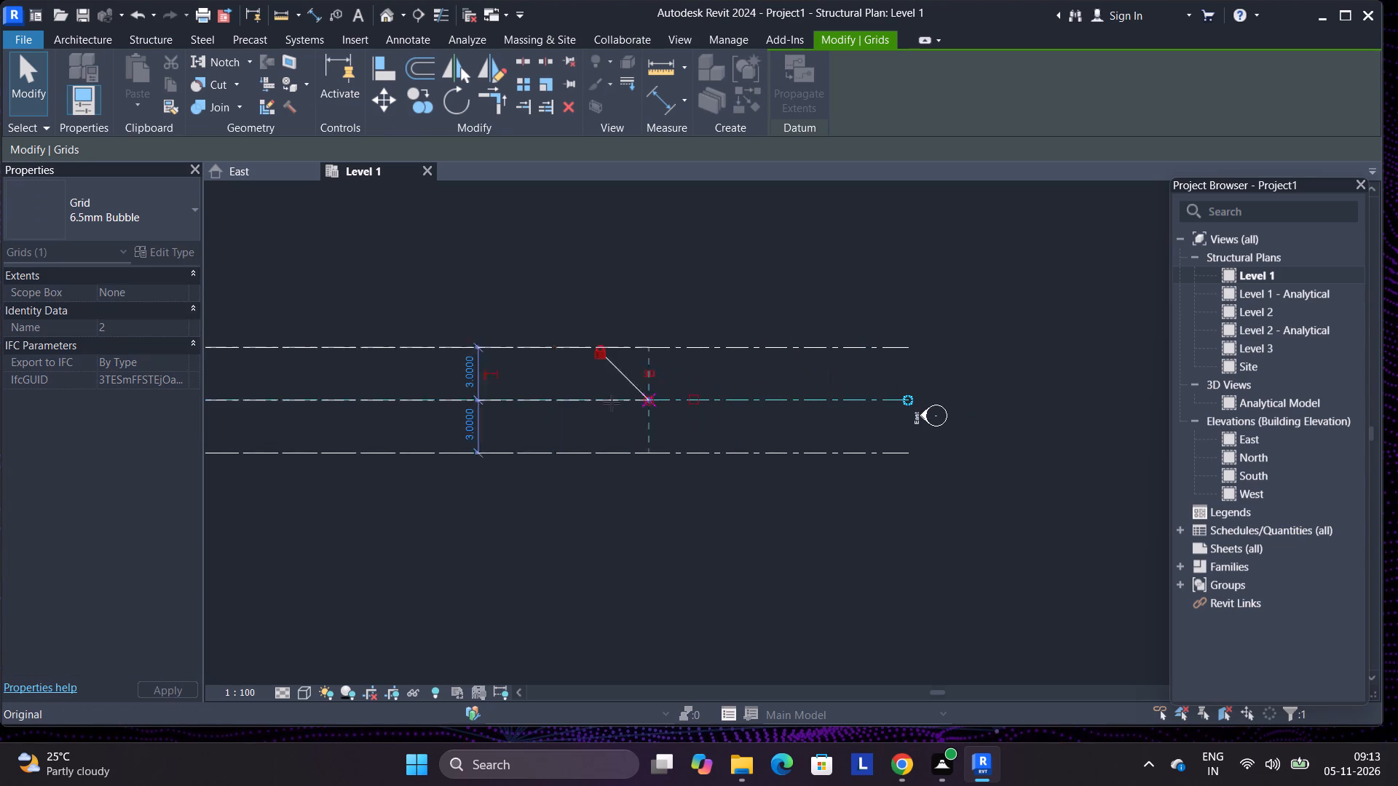
left_click_drag(612, 403, 259, 410)
Examine the shortened grid lines and their extent relative to the elevation markers.
scroll(451, 424, "down", 4)
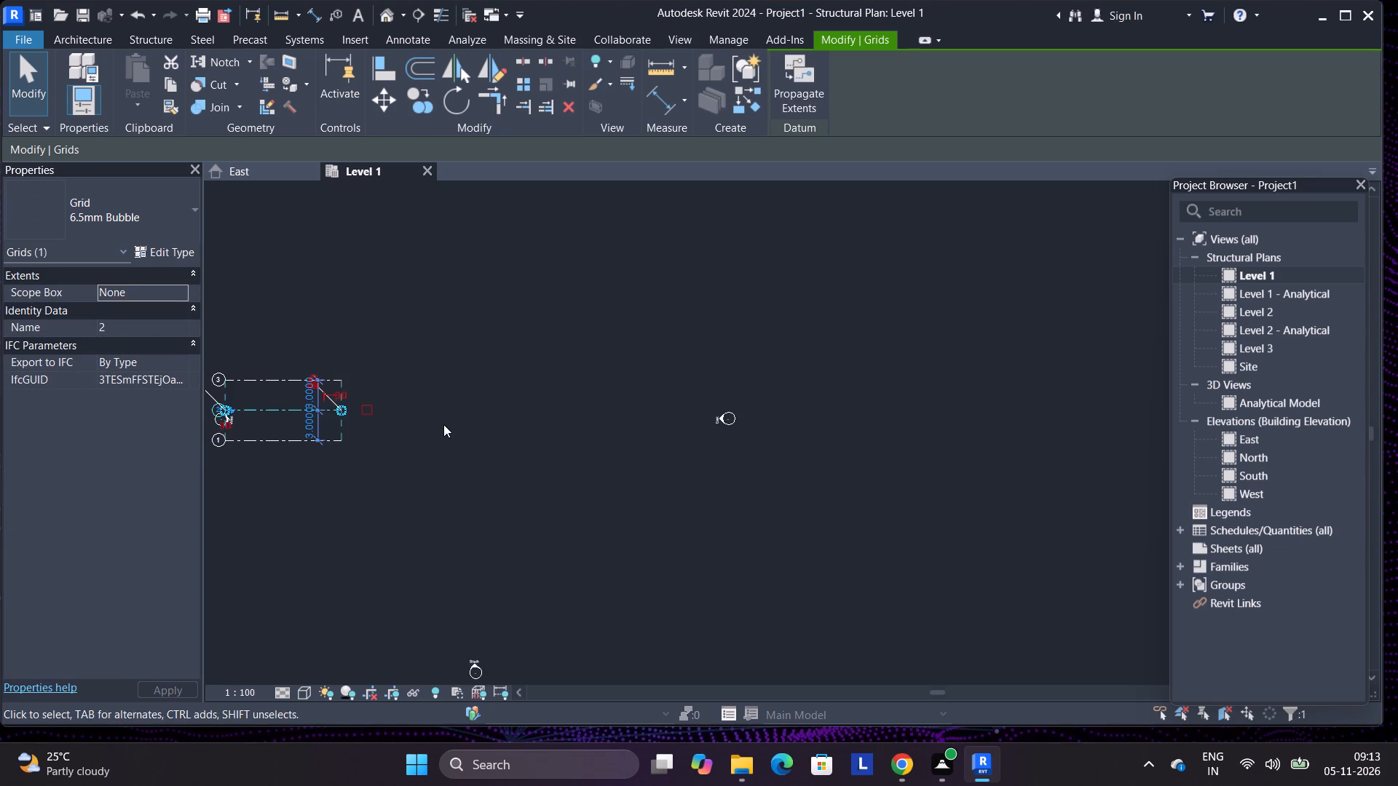
scroll(353, 407, "down", 2)
scroll(167, 383, "up", 5)
scroll(240, 394, "up", 4)
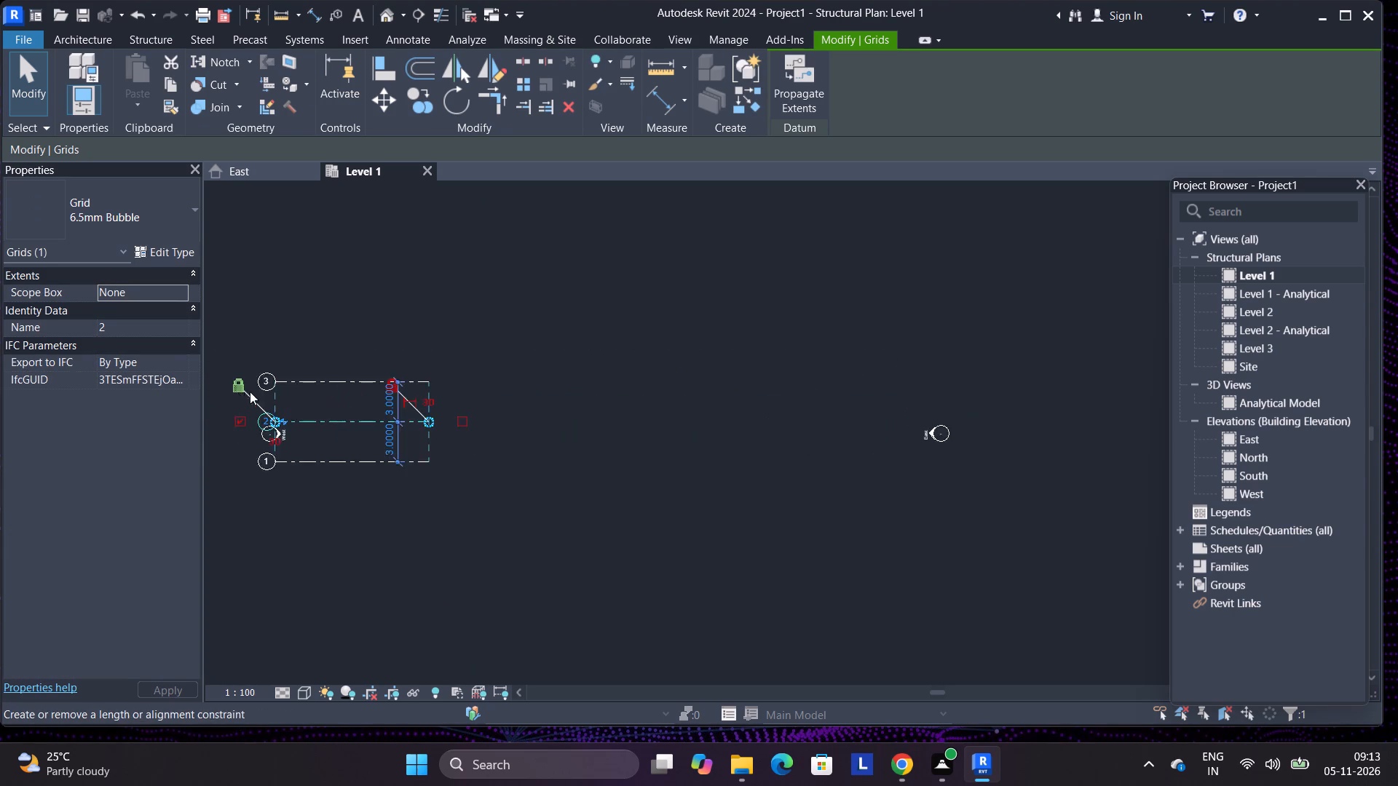
scroll(269, 394, "up", 3)
scroll(508, 399, "down", 3)
scroll(444, 388, "up", 4)
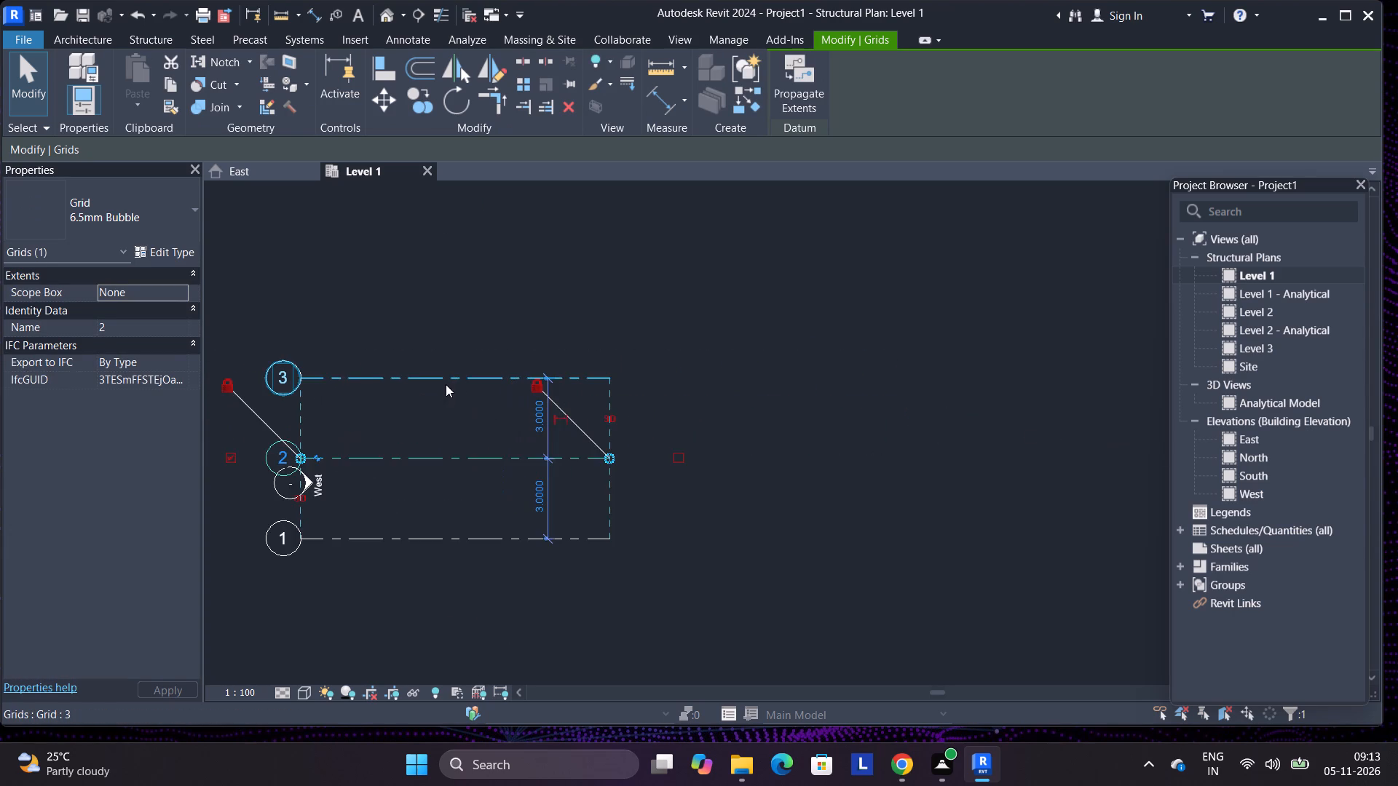
scroll(451, 382, "down", 12)
scroll(556, 413, "down", 13)
scroll(558, 415, "up", 7)
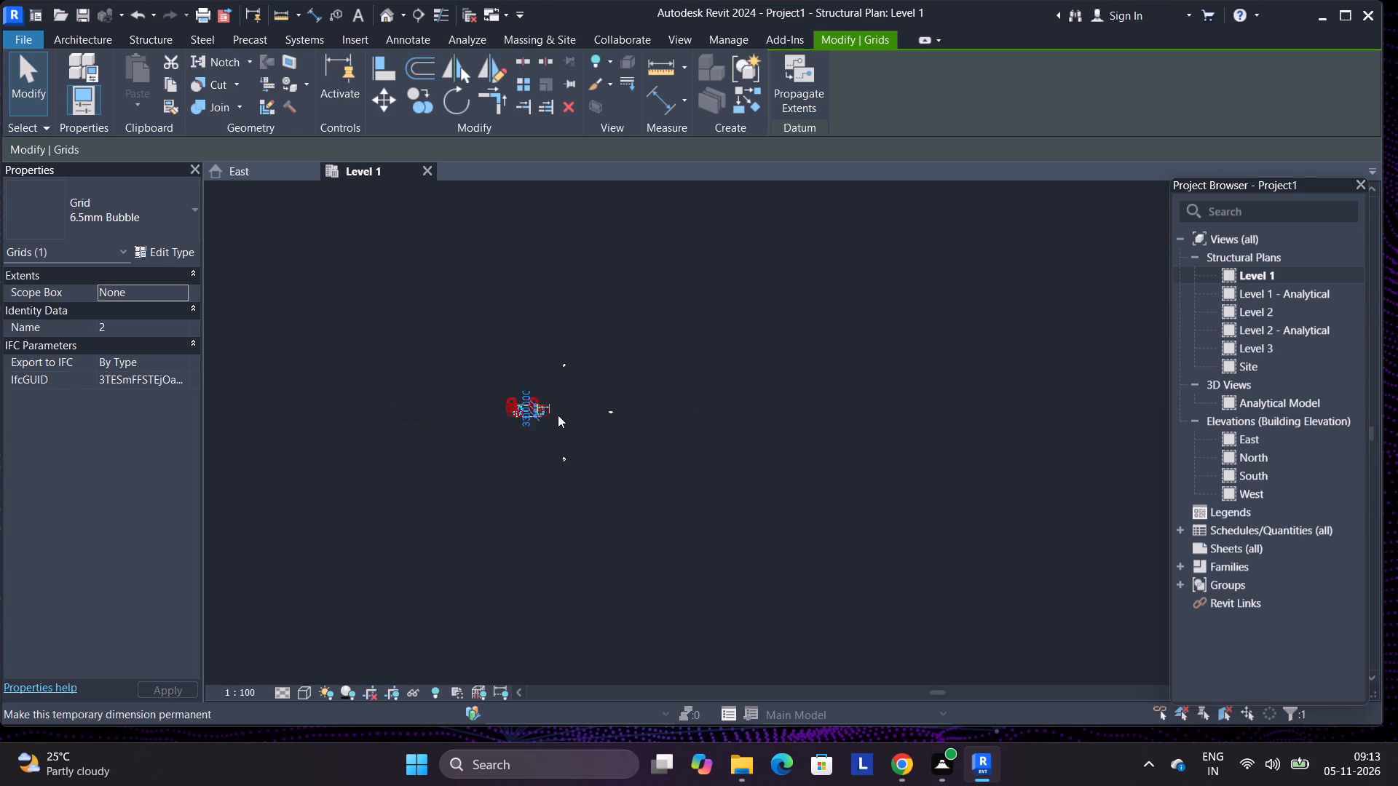
scroll(533, 424, "up", 6)
scroll(466, 370, "up", 6)
scroll(567, 394, "up", 5)
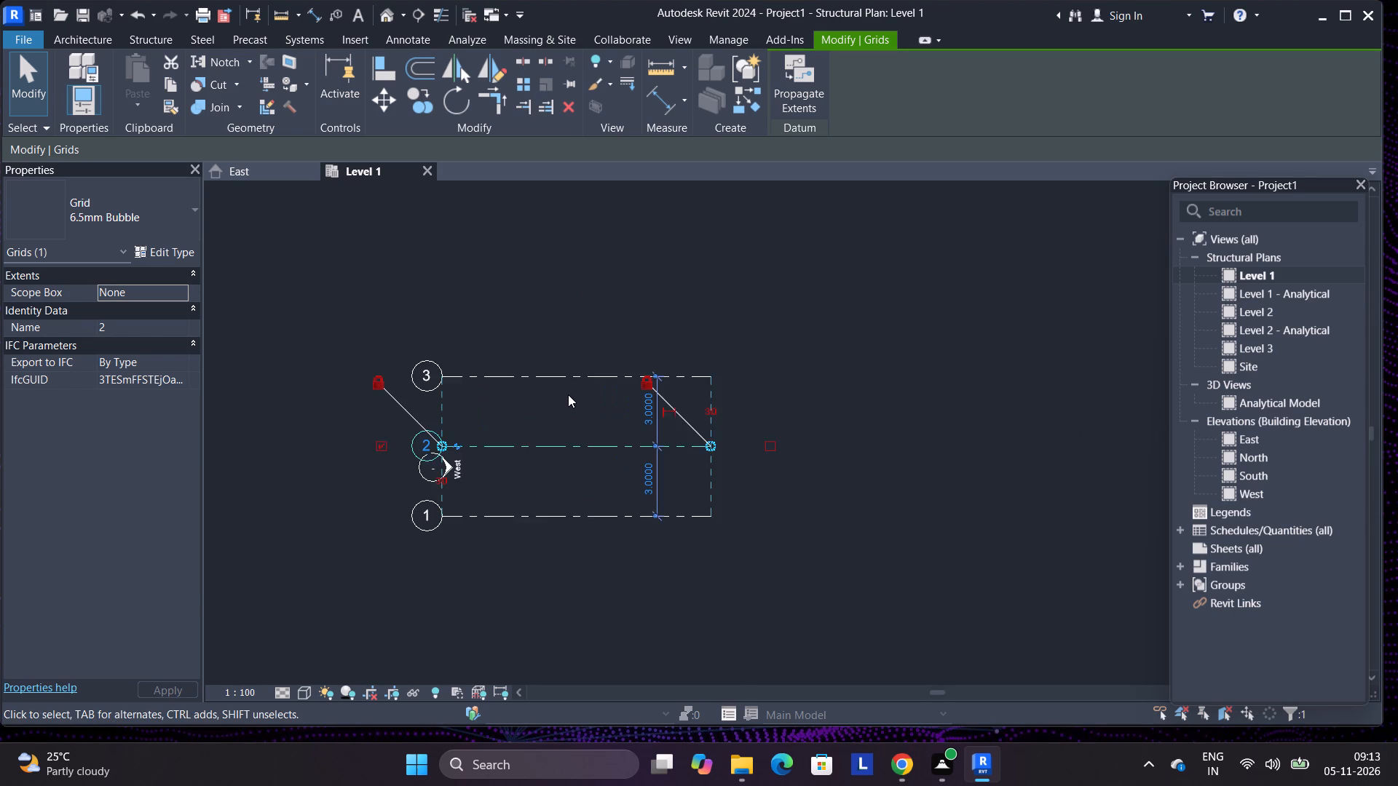
scroll(568, 394, "up", 5)
scroll(562, 394, "down", 4)
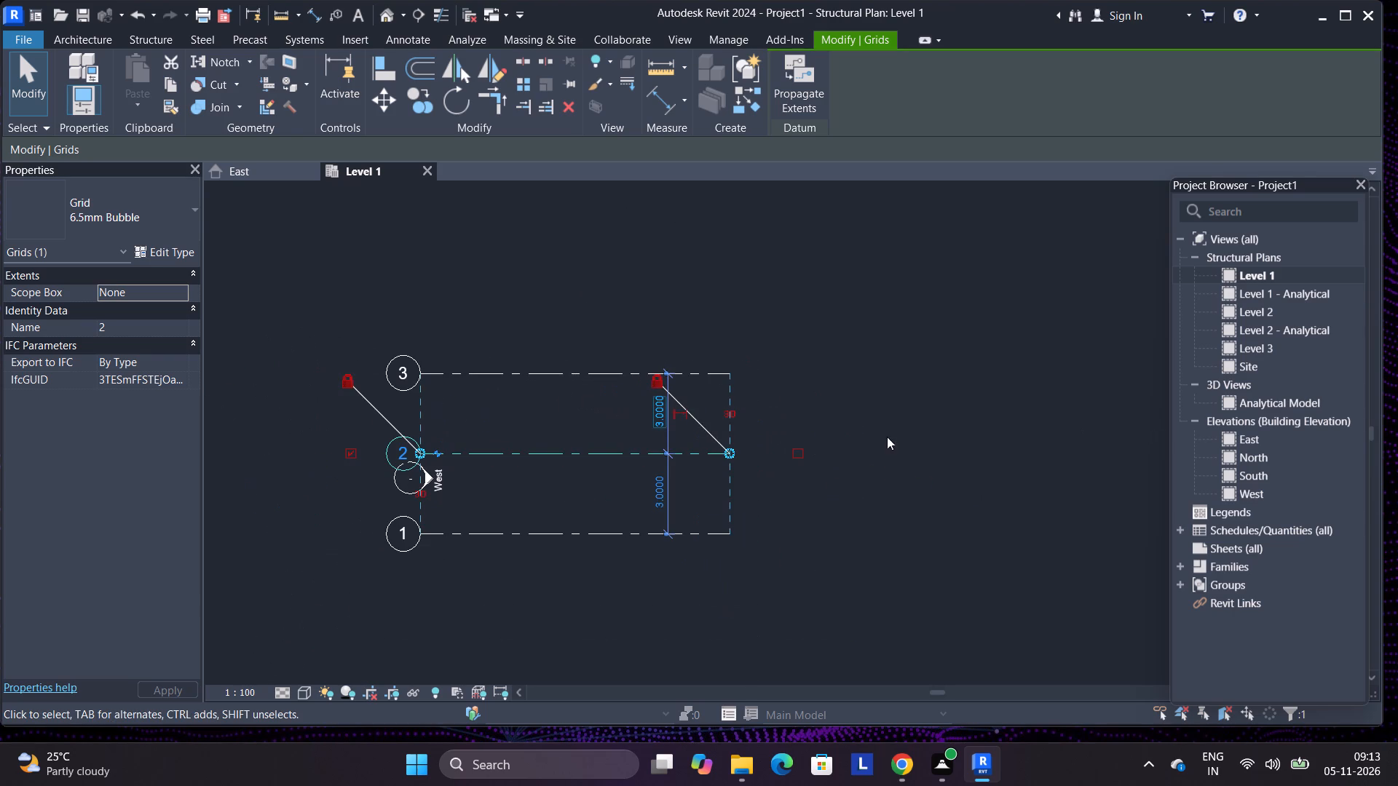
Lengthen the three aligned horizontal grids eastward, ending them short of the north and south elevation markers.
left_click_drag(732, 453, 789, 453)
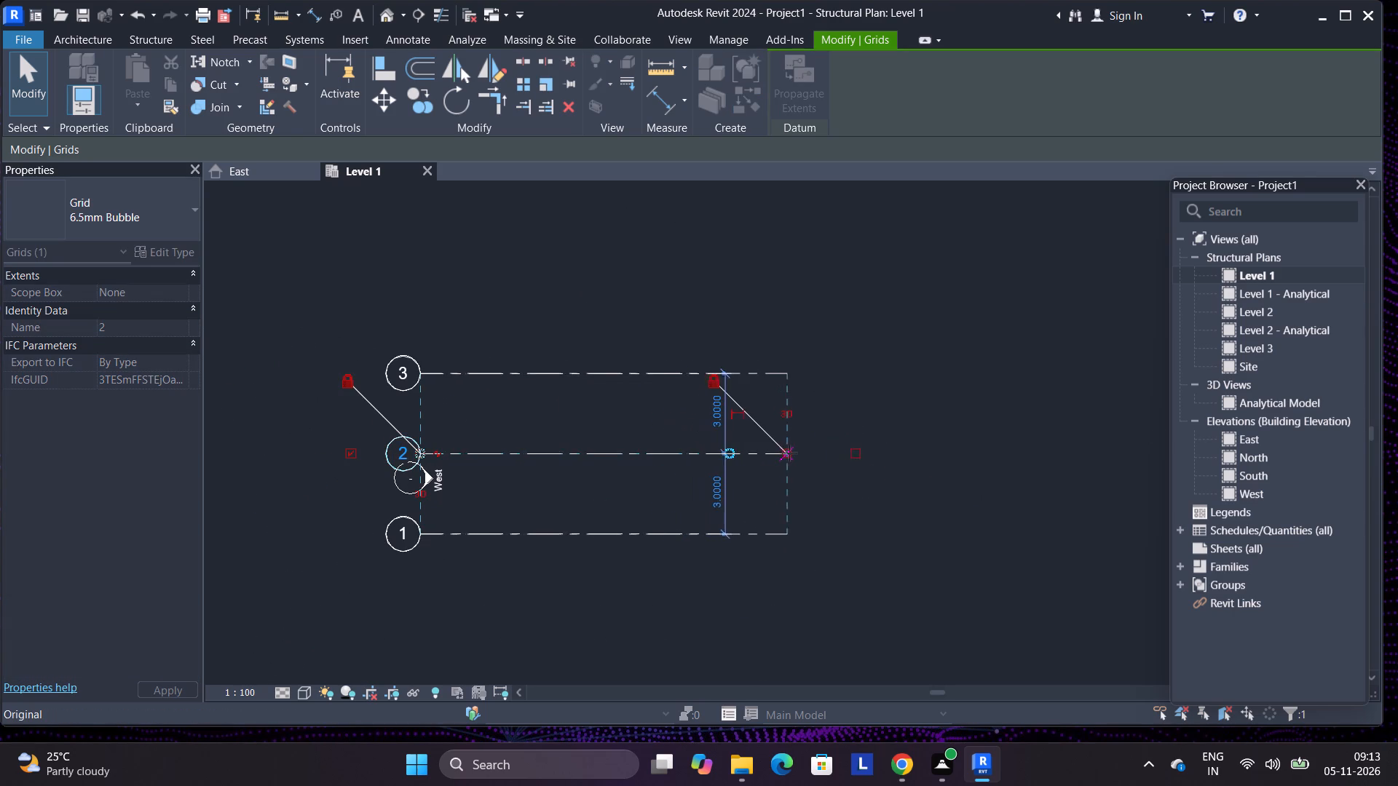
left_click_drag(789, 453, 1107, 474)
scroll(942, 469, "down", 4)
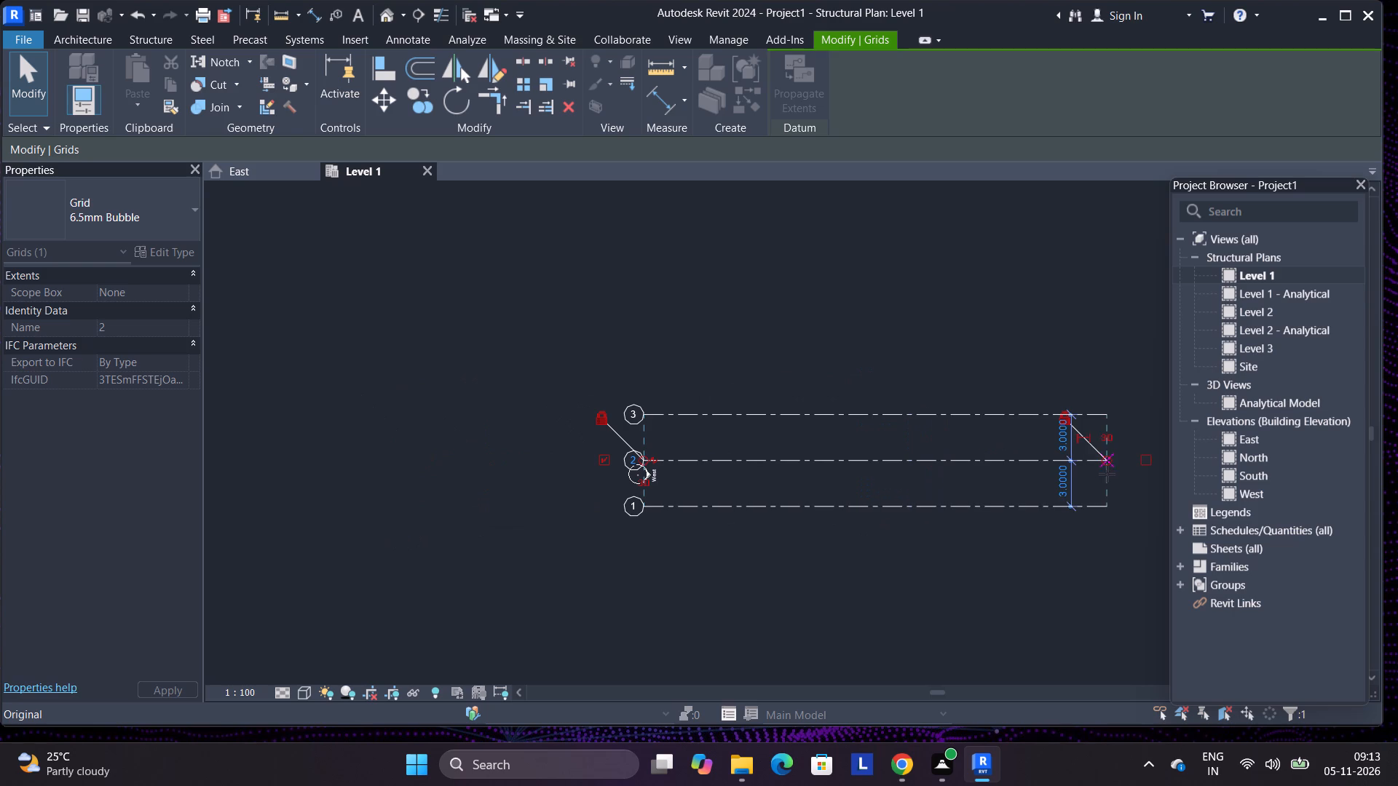
left_click_drag(1107, 474, 991, 489)
scroll(834, 458, "down", 4)
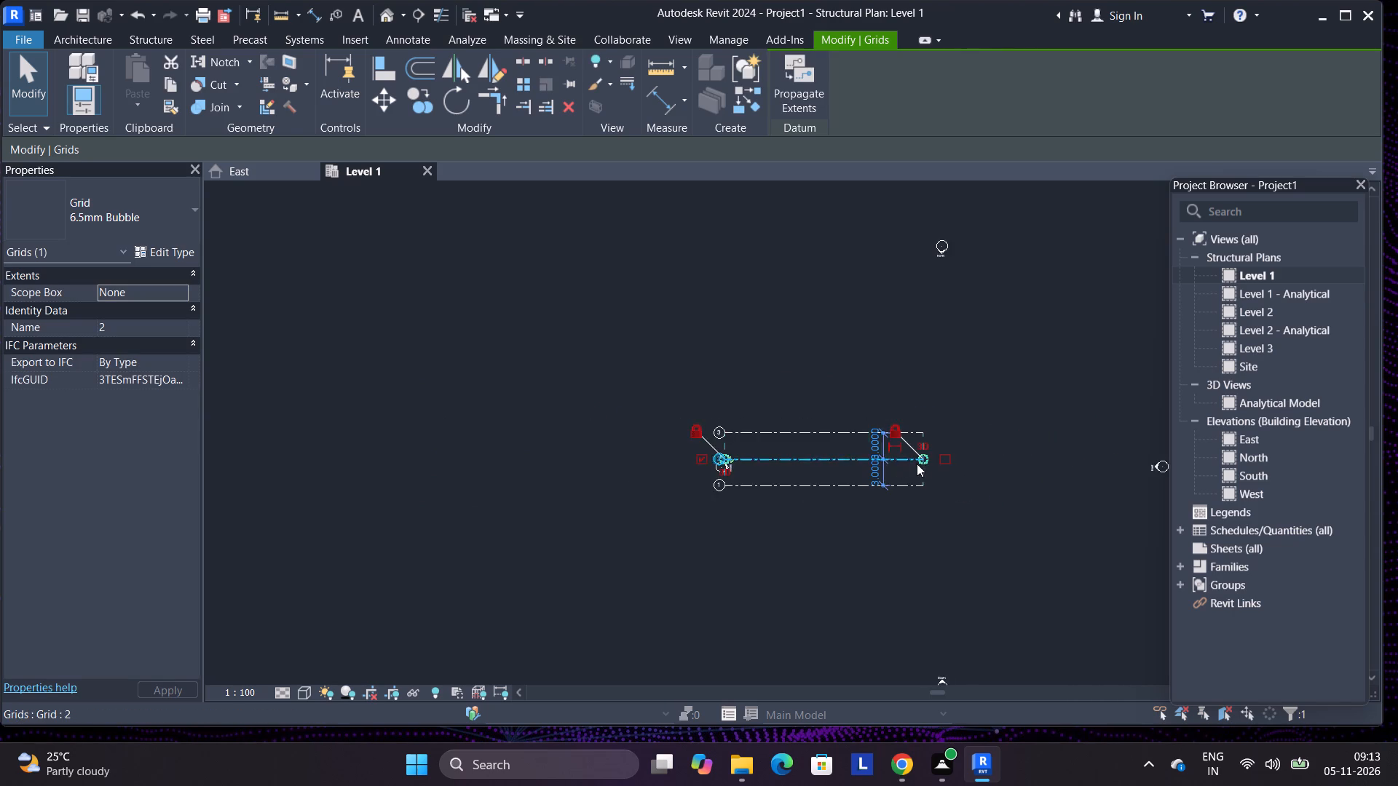
Delete horizontal grid 2 between grids 1 and 3.
scroll(919, 464, "up", 6)
scroll(614, 445, "up", 4)
middle_click_drag(613, 445, 437, 411)
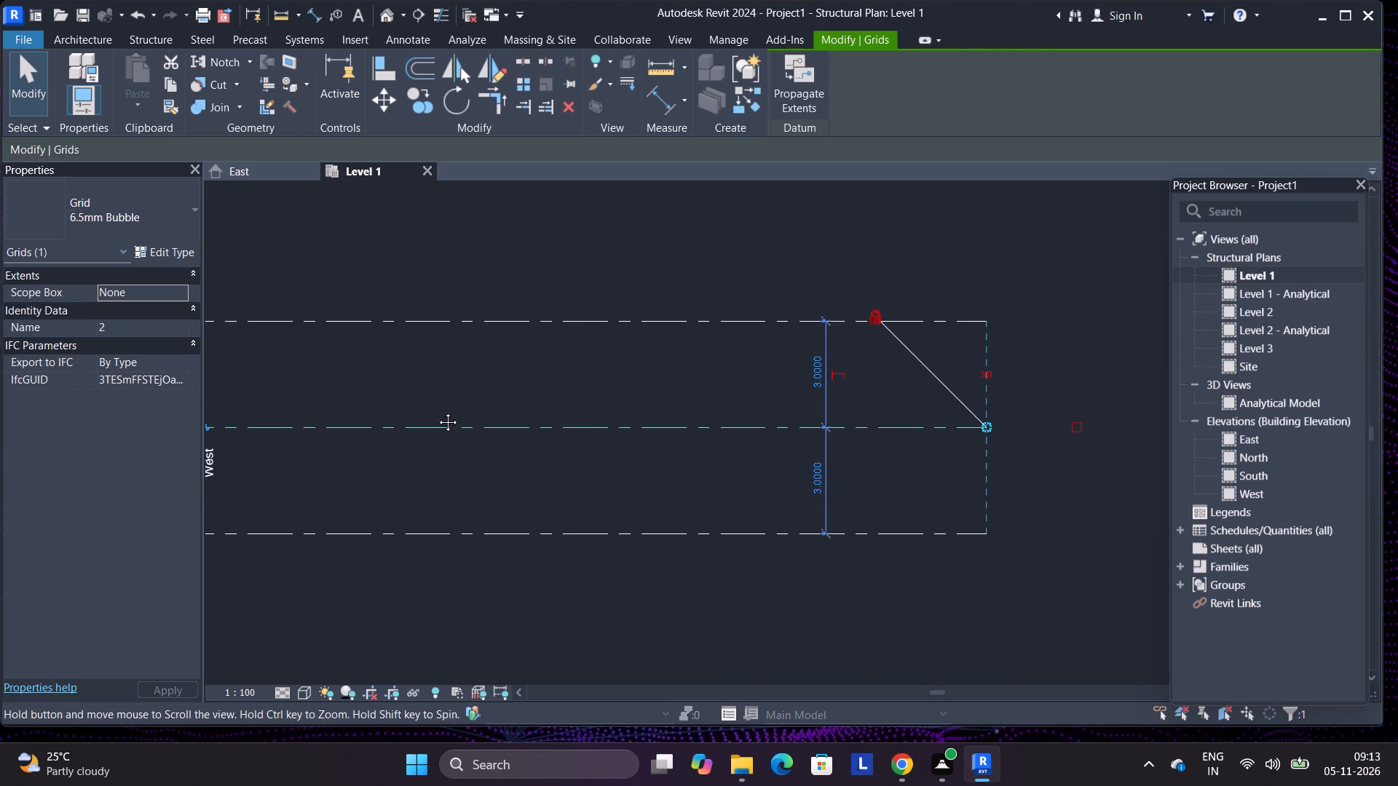
middle_click_drag(437, 411, 442, 410)
scroll(620, 405, "down", 2)
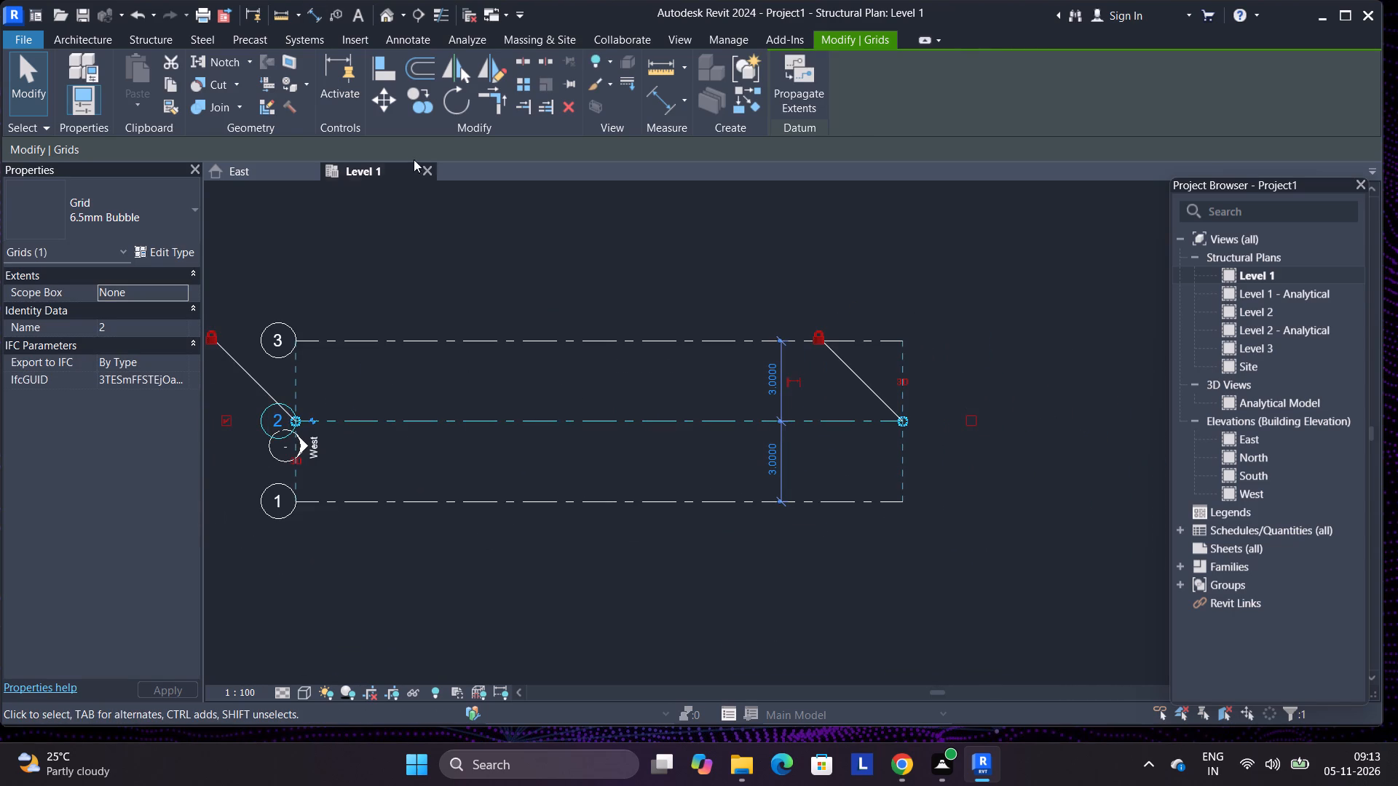
left_click(571, 101)
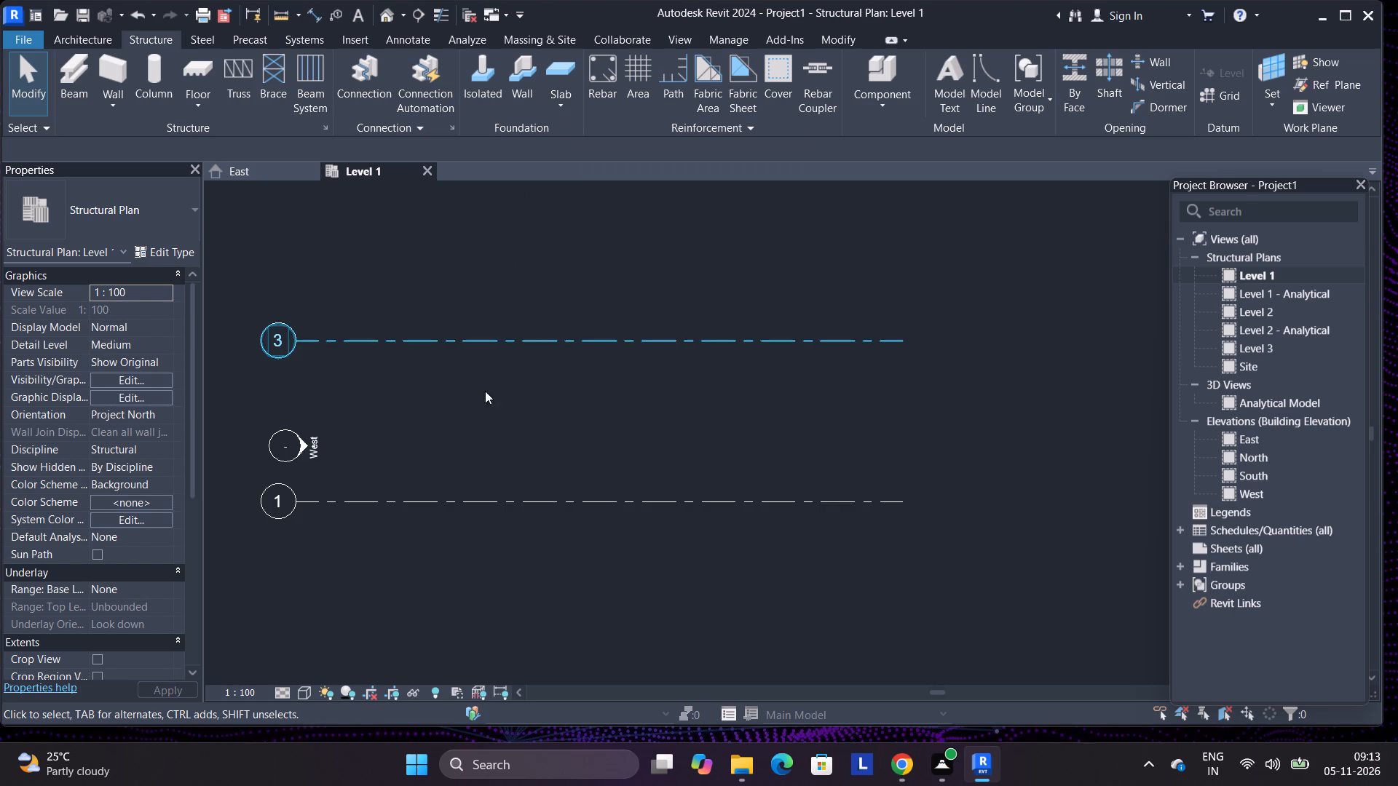
scroll(491, 405, "down", 4)
scroll(557, 476, "down", 8)
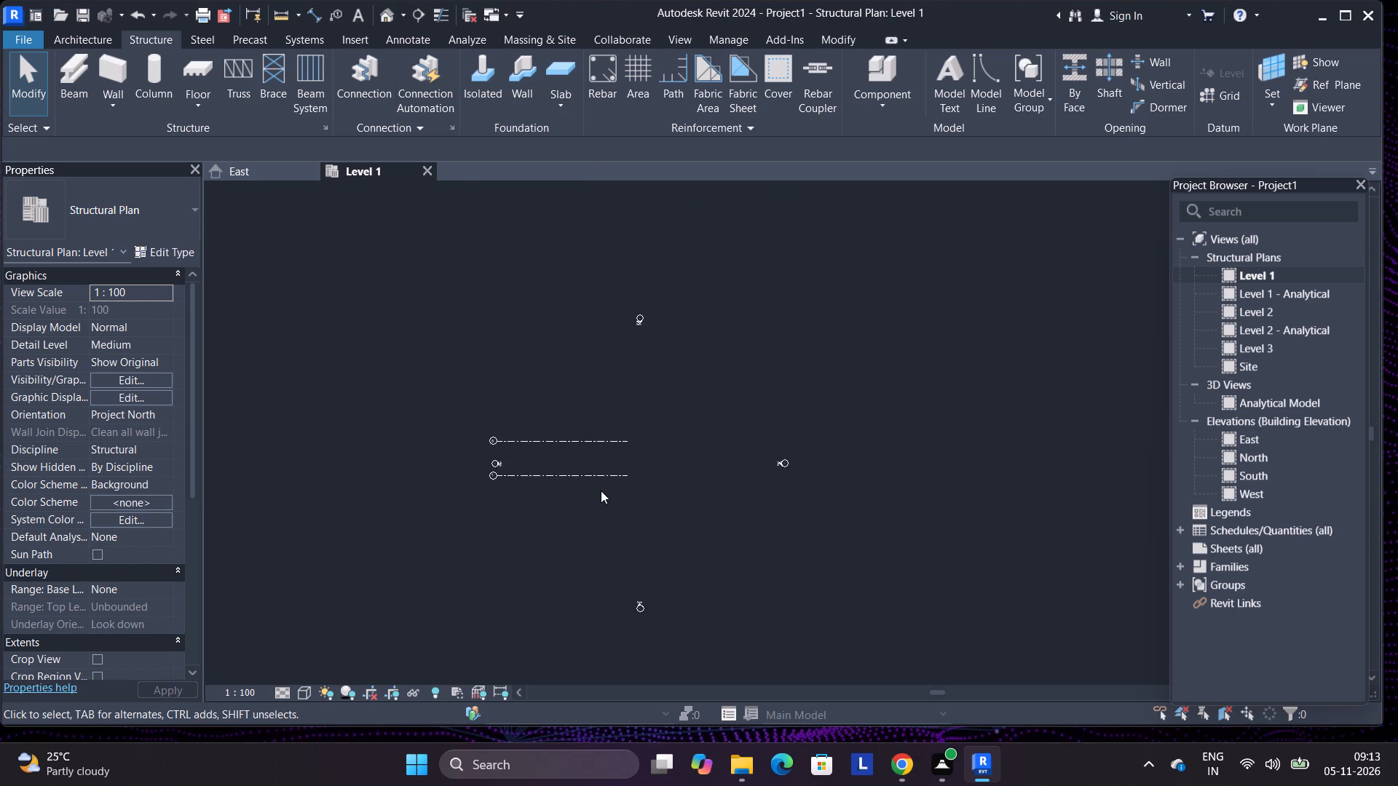
Examine the grids in the East elevation and the Level 1 plan, including the far-off grid 11.
scroll(601, 491, "down", 3)
left_click(282, 163)
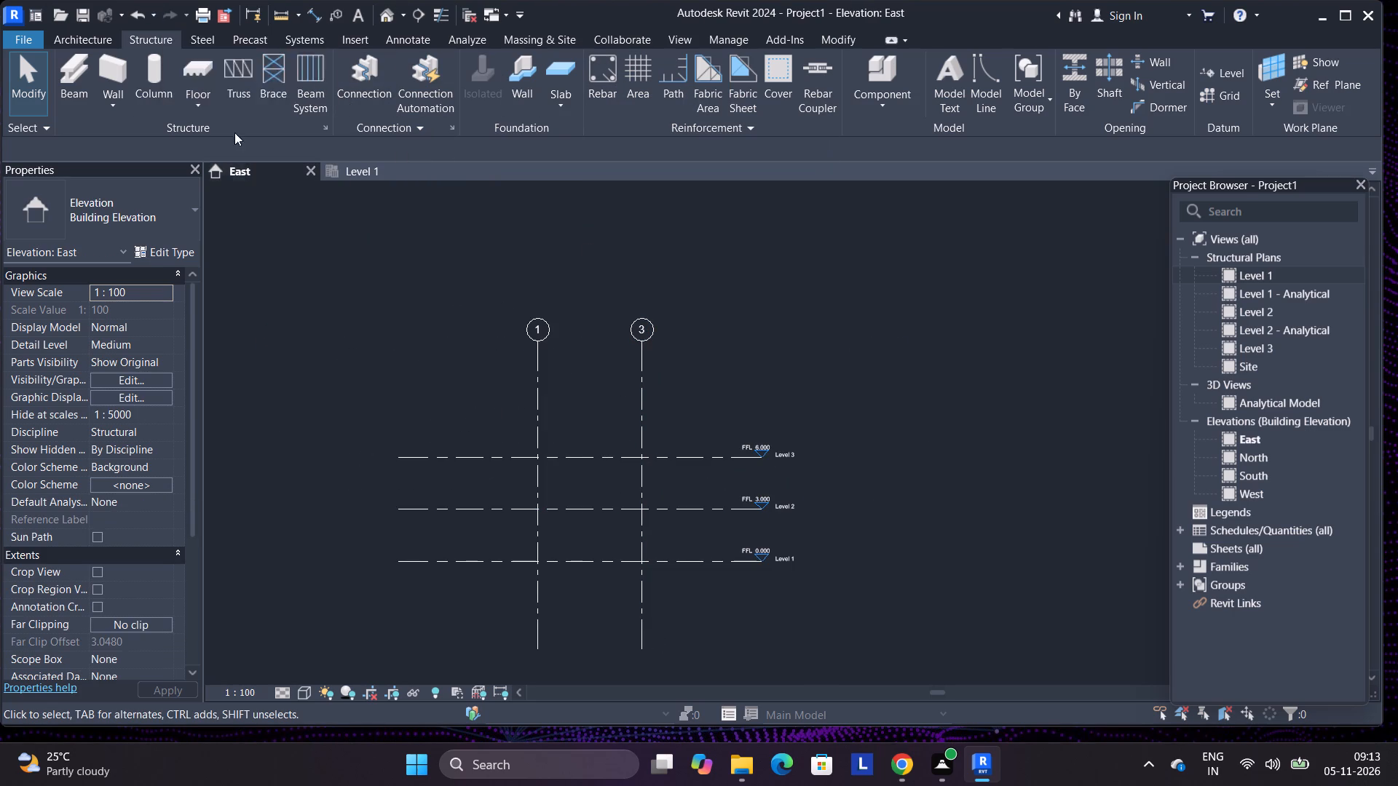
left_click(342, 171)
scroll(576, 467, "down", 18)
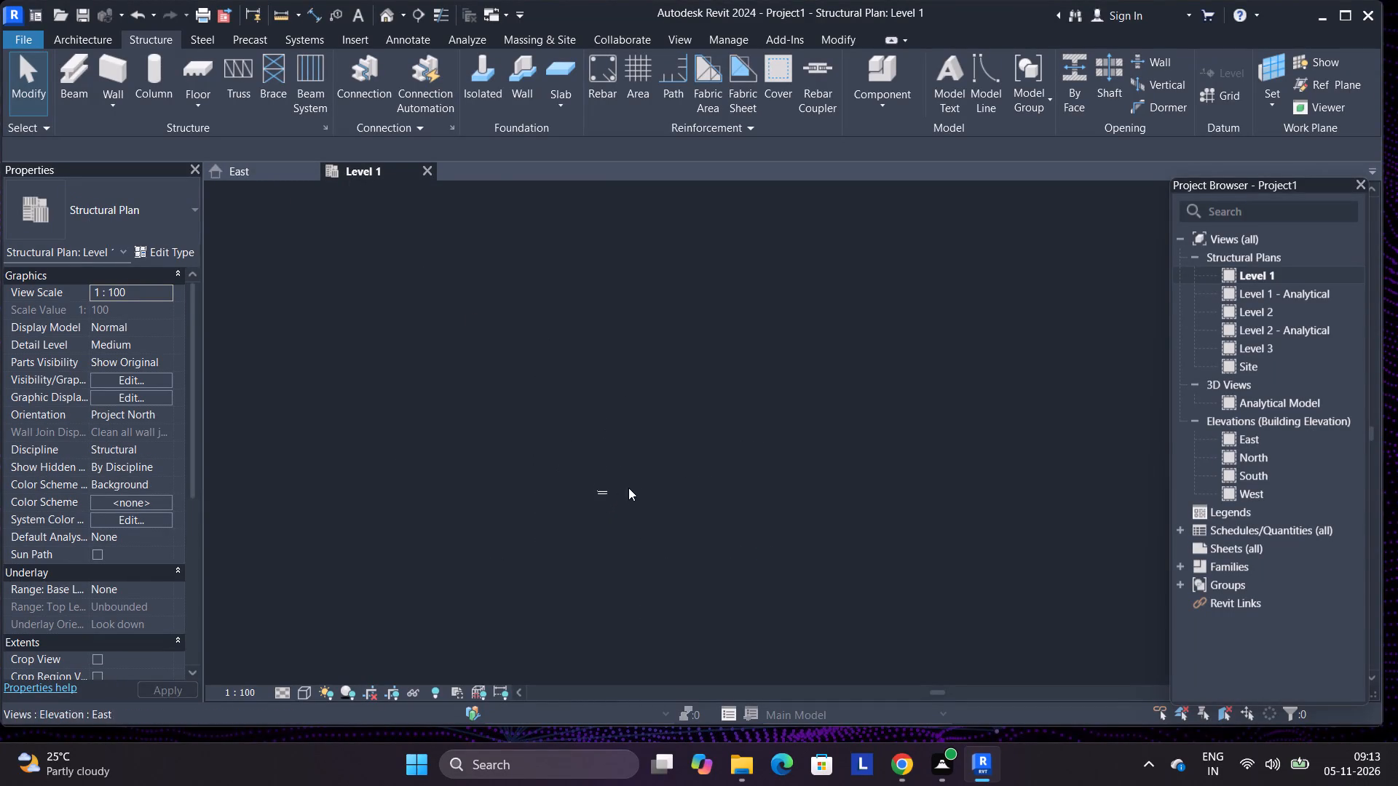
scroll(628, 488, "down", 4)
scroll(504, 493, "down", 5)
scroll(351, 485, "up", 5)
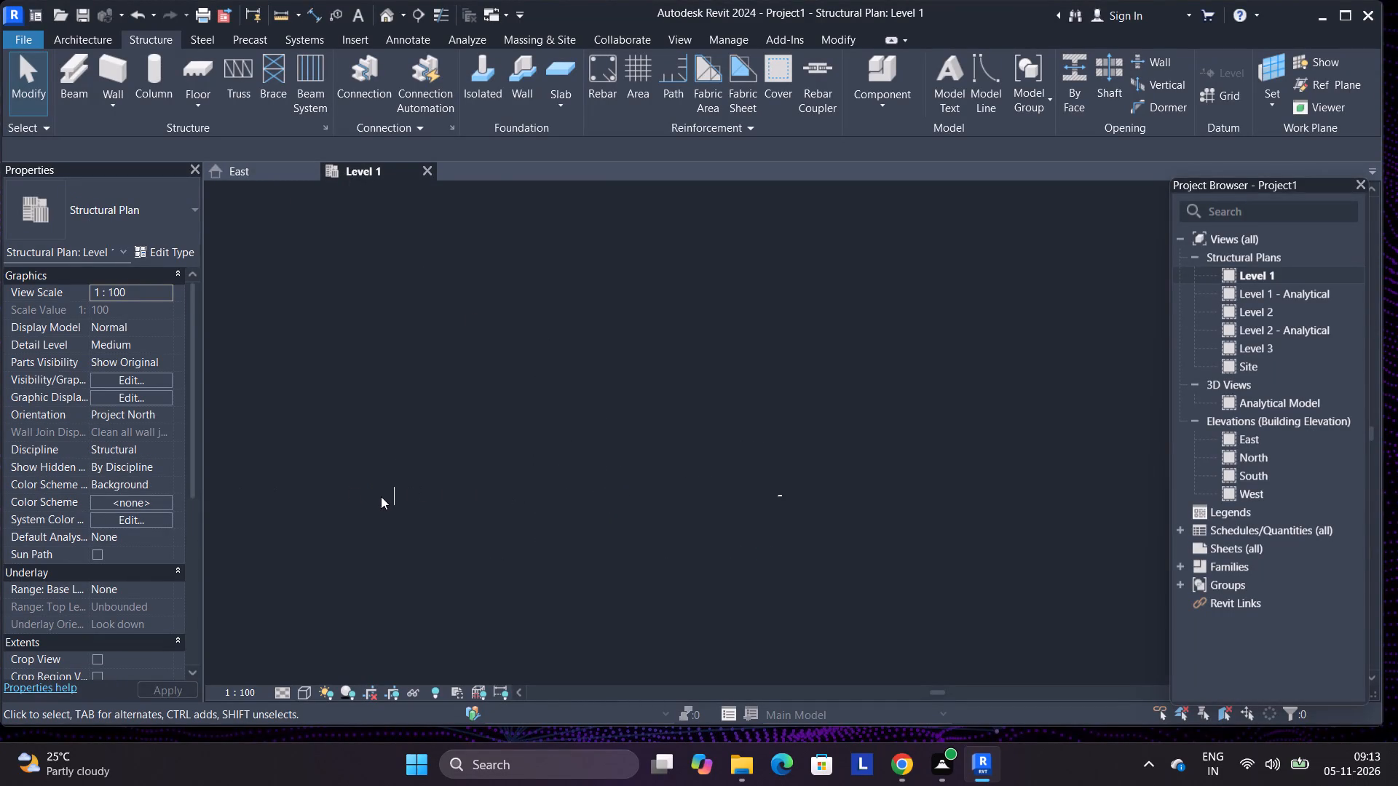
scroll(387, 499, "up", 20)
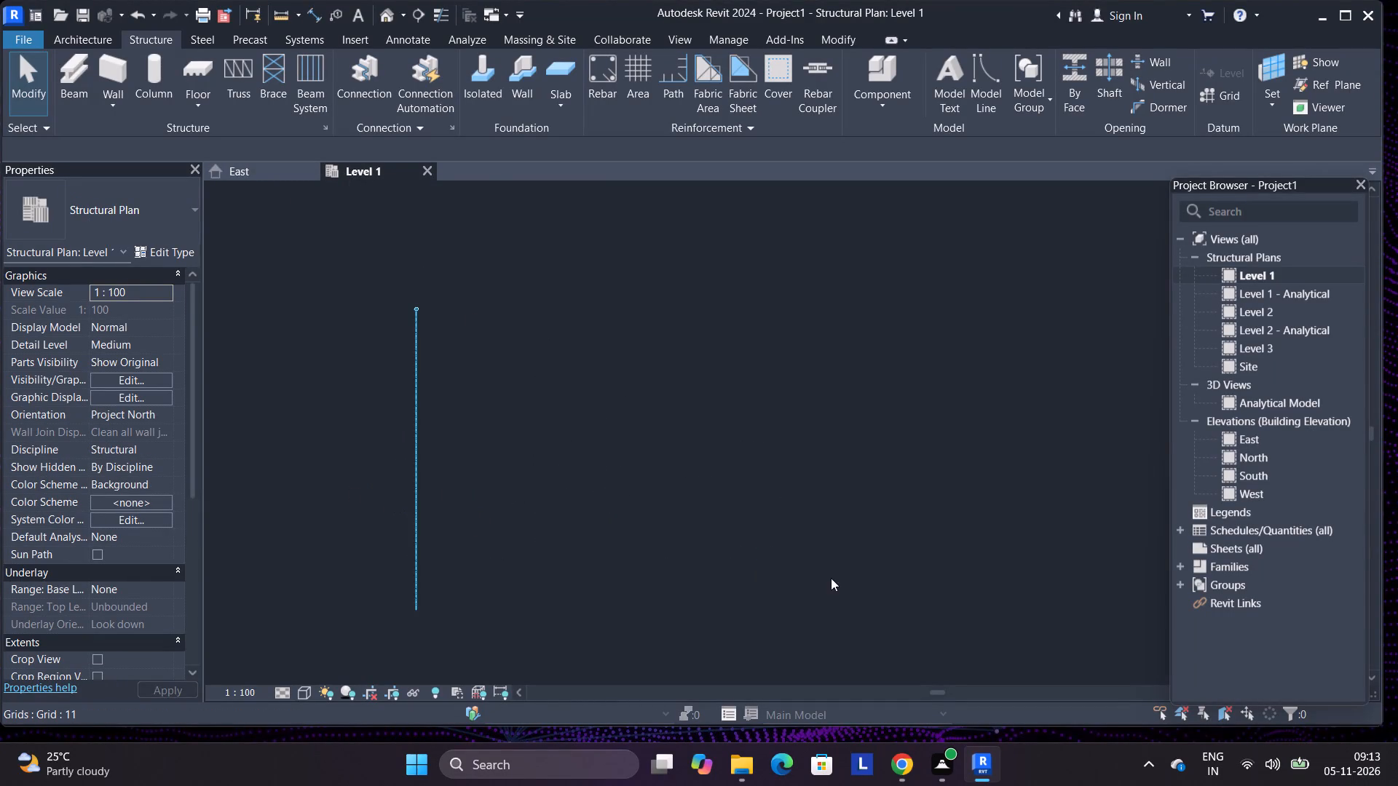
scroll(427, 289, "up", 10)
scroll(400, 368, "up", 6)
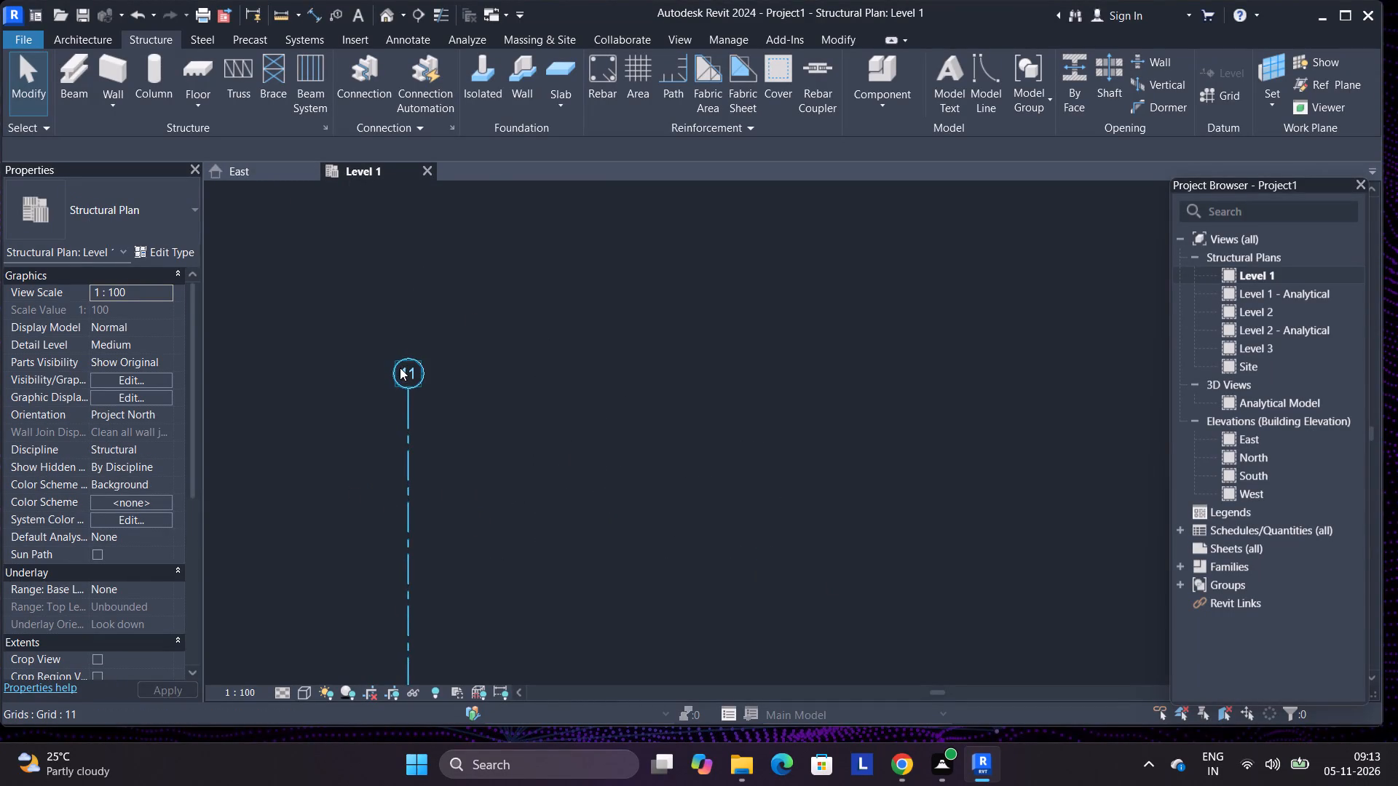
scroll(400, 368, "up", 4)
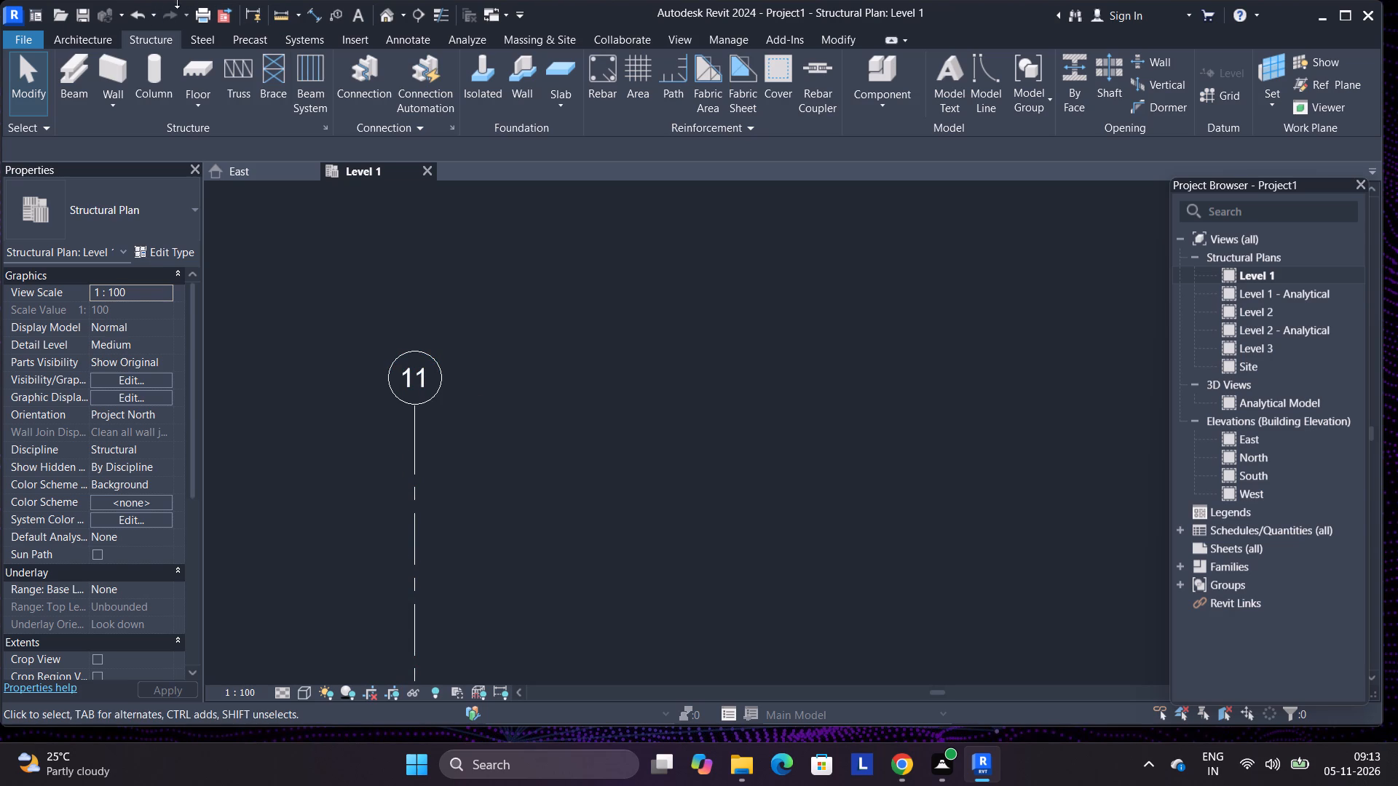
Undo all earlier grid and level edits, going back to only Level 1 and Level 2 with no grids.
triple_click(137, 15)
double_click(137, 15)
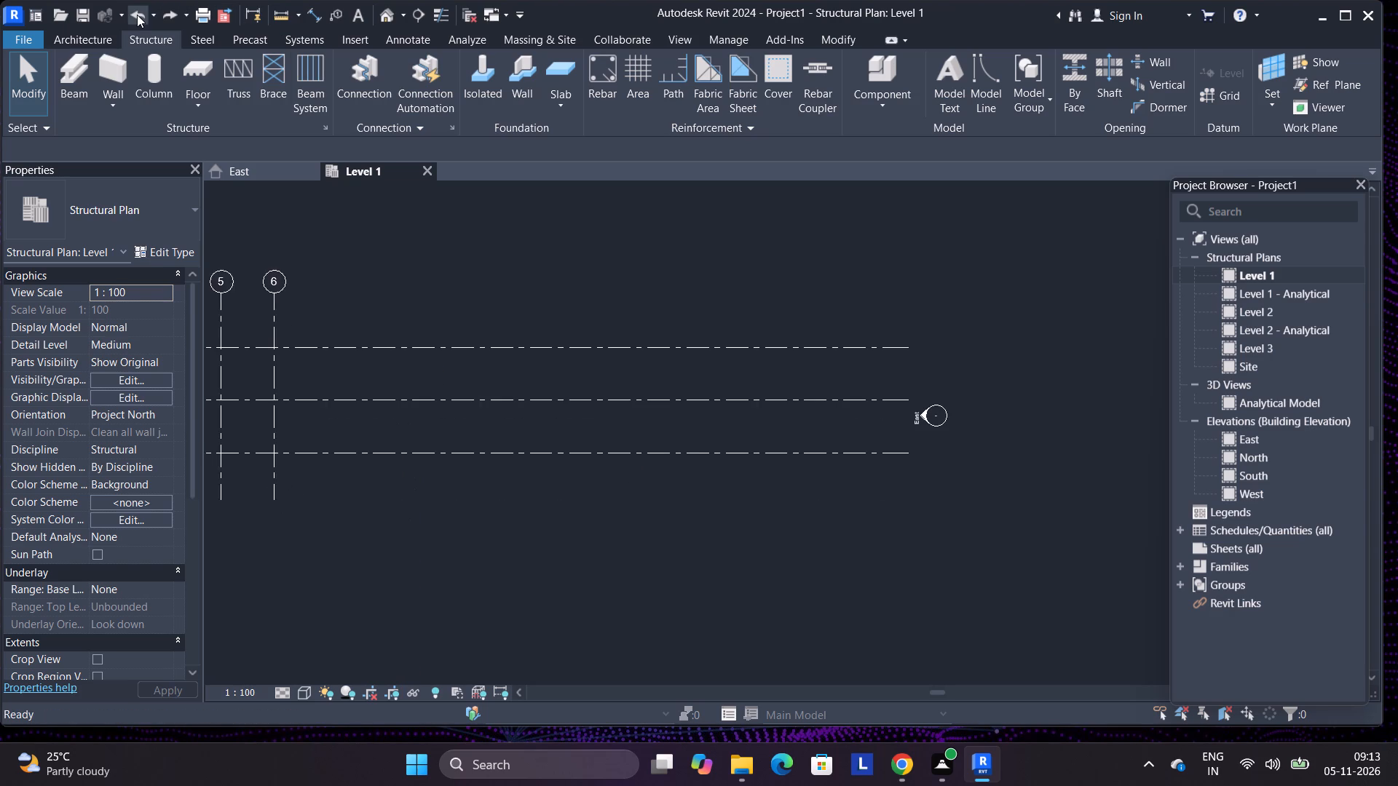
left_click(137, 15)
left_click(137, 15)
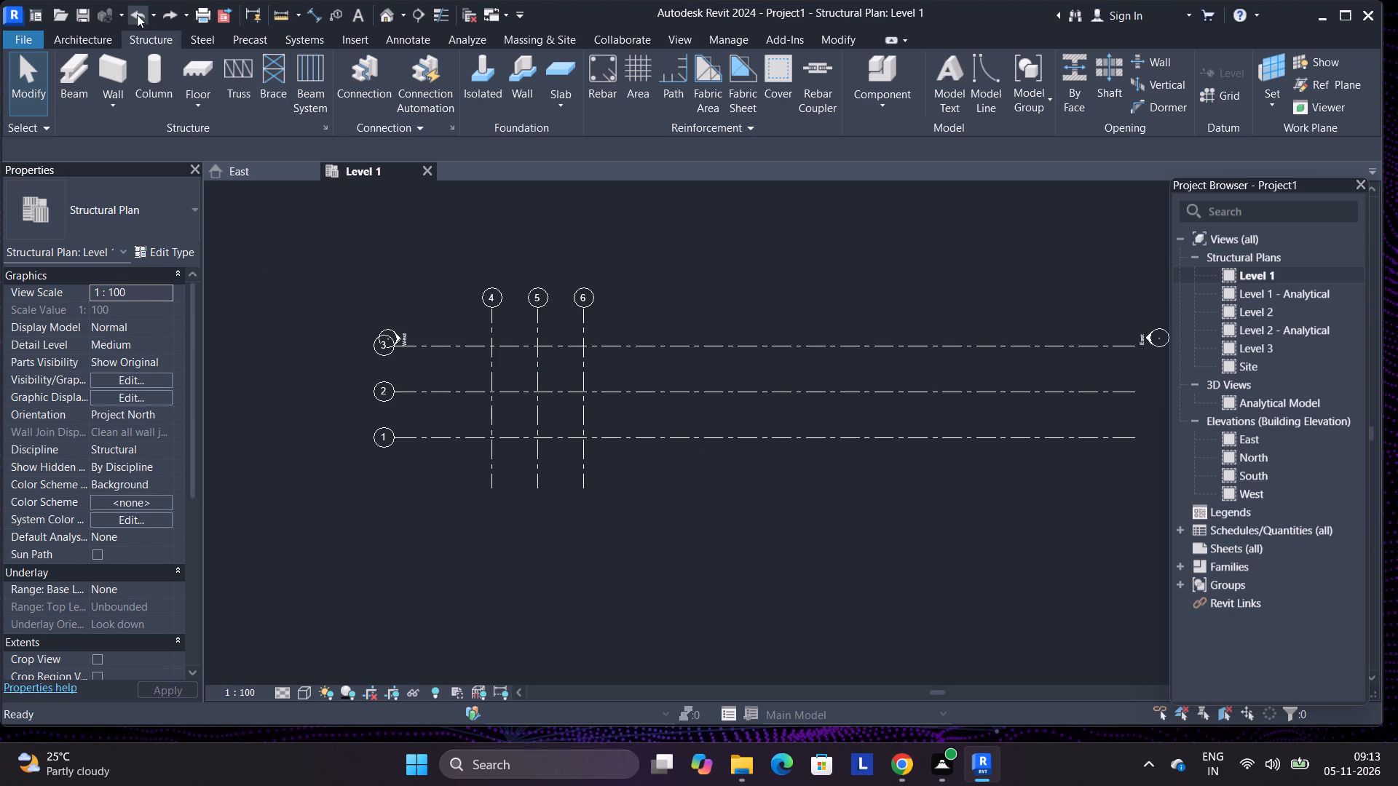
left_click(137, 15)
left_click(137, 15)
left_click(137, 15)
triple_click(137, 15)
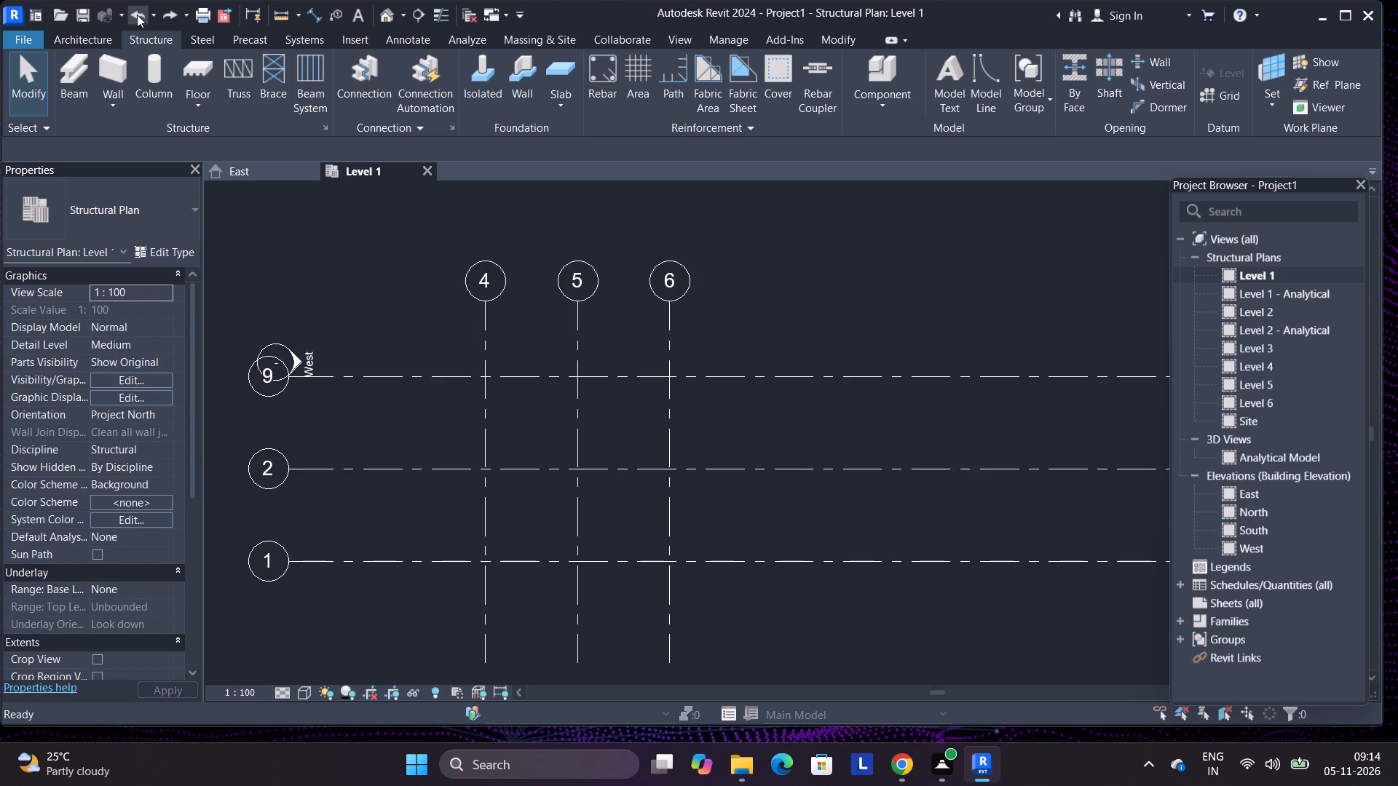
double_click(137, 15)
triple_click(137, 15)
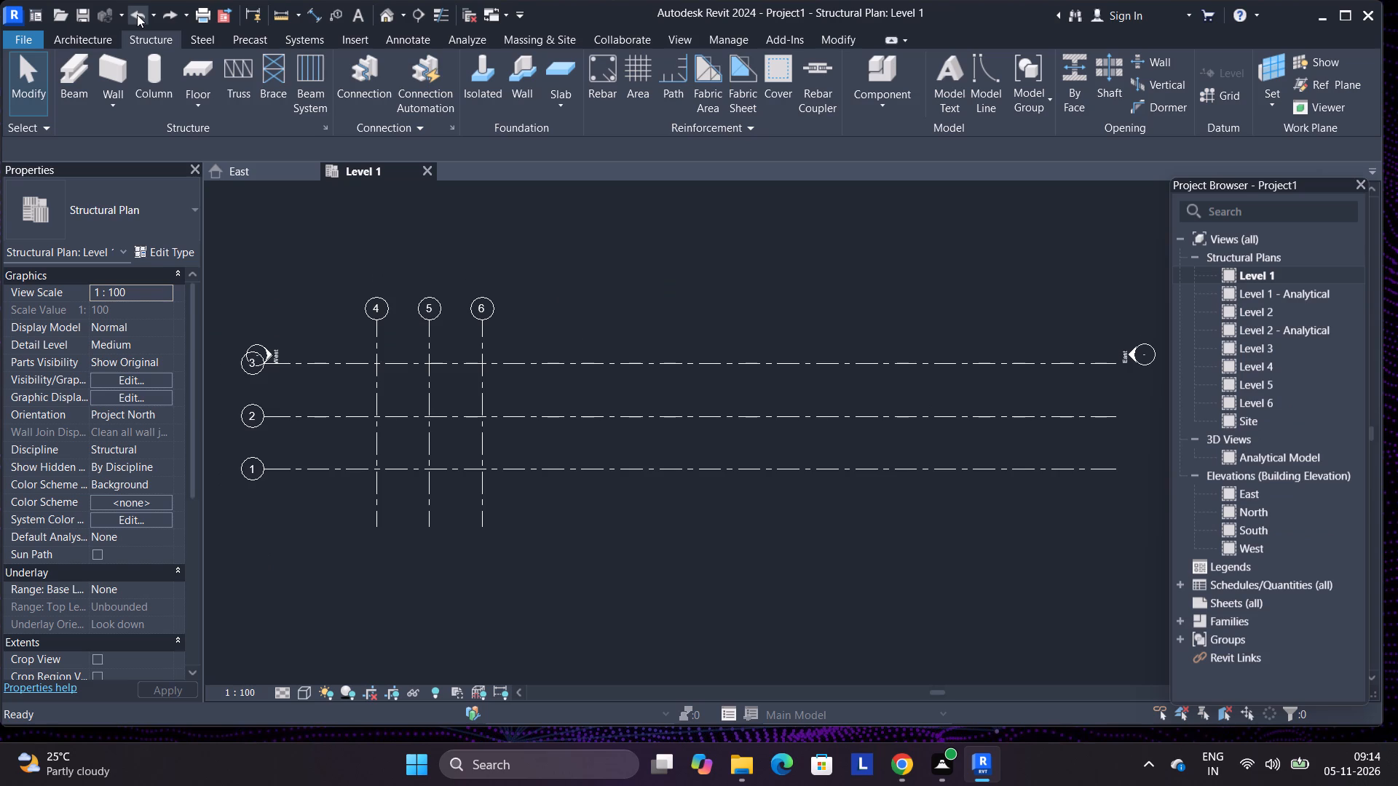
left_click(137, 15)
triple_click(137, 15)
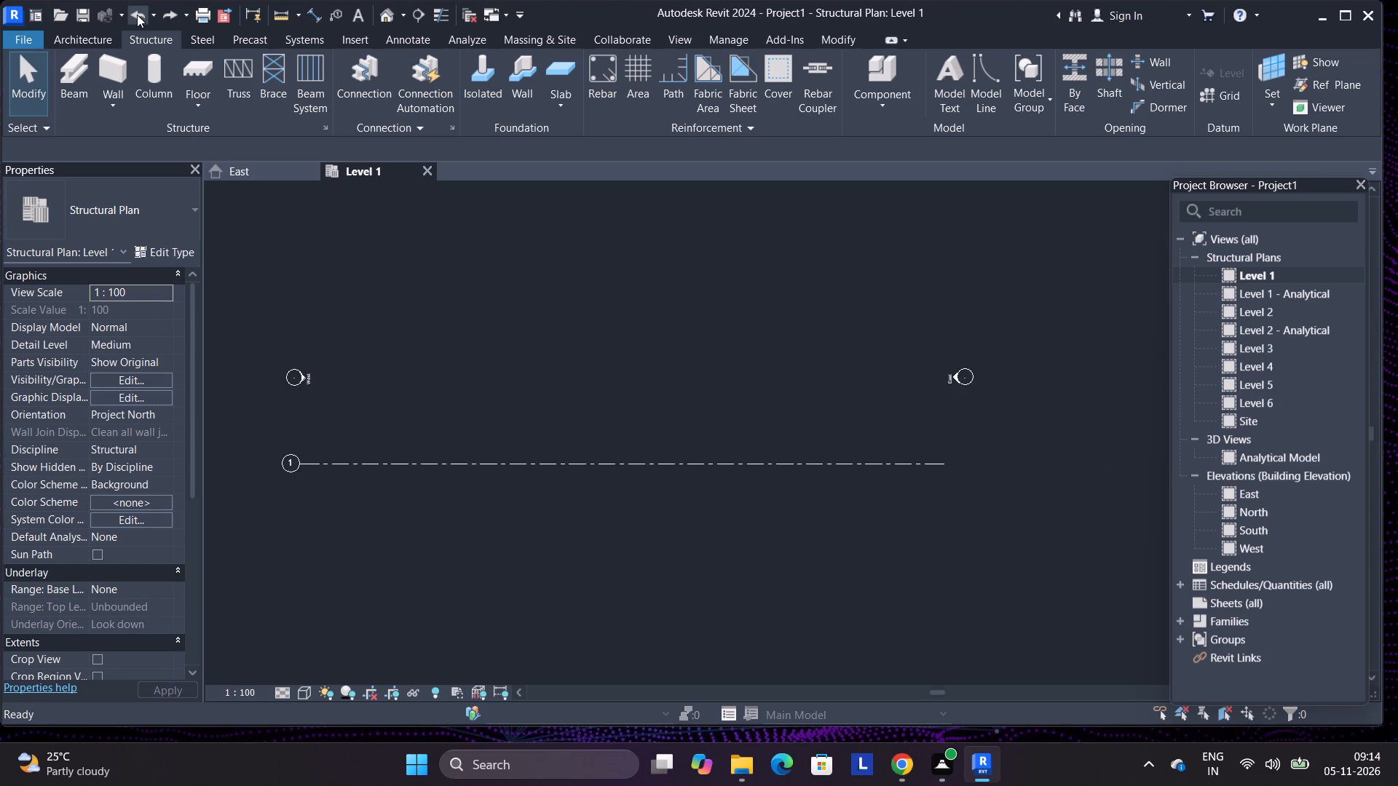
triple_click(137, 15)
triple_click(137, 15)
triple_click(137, 15)
double_click(137, 15)
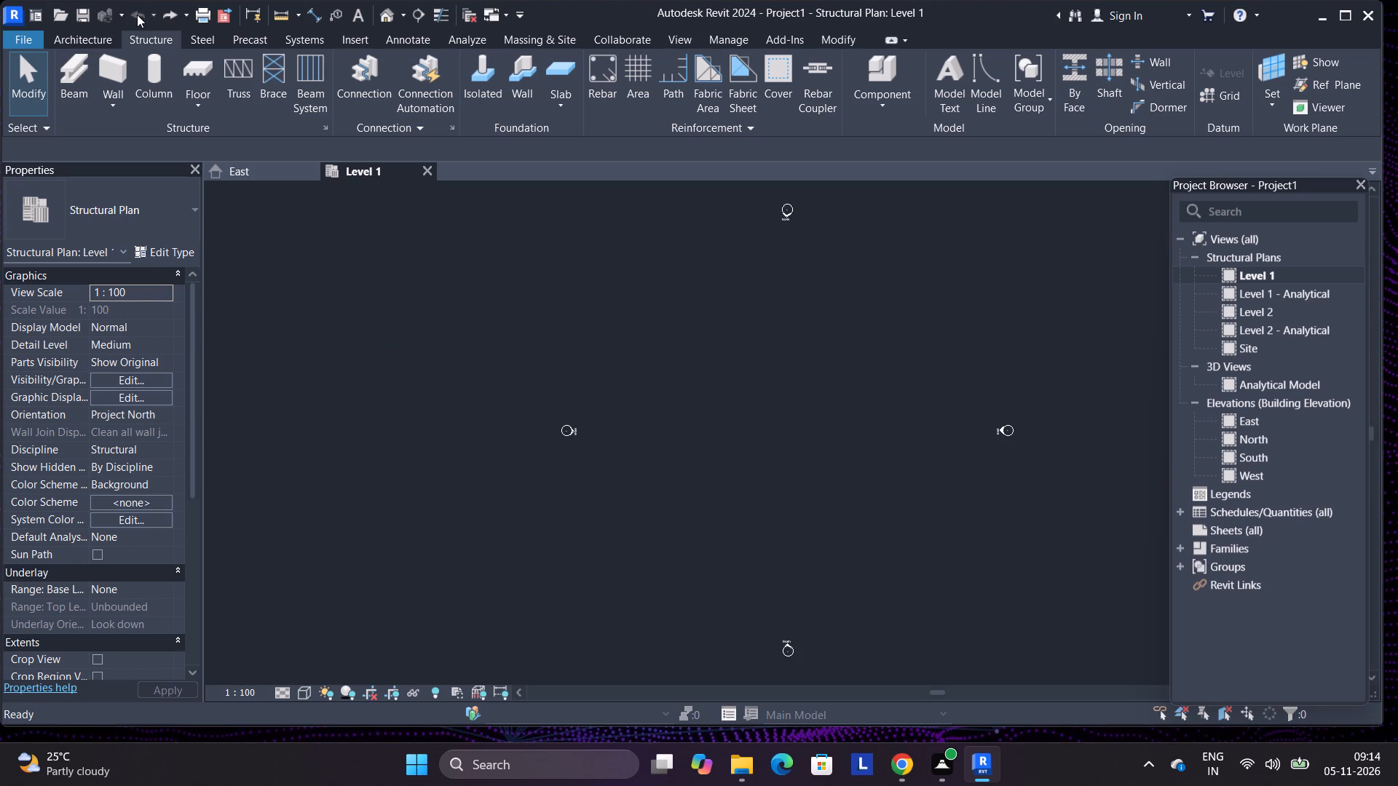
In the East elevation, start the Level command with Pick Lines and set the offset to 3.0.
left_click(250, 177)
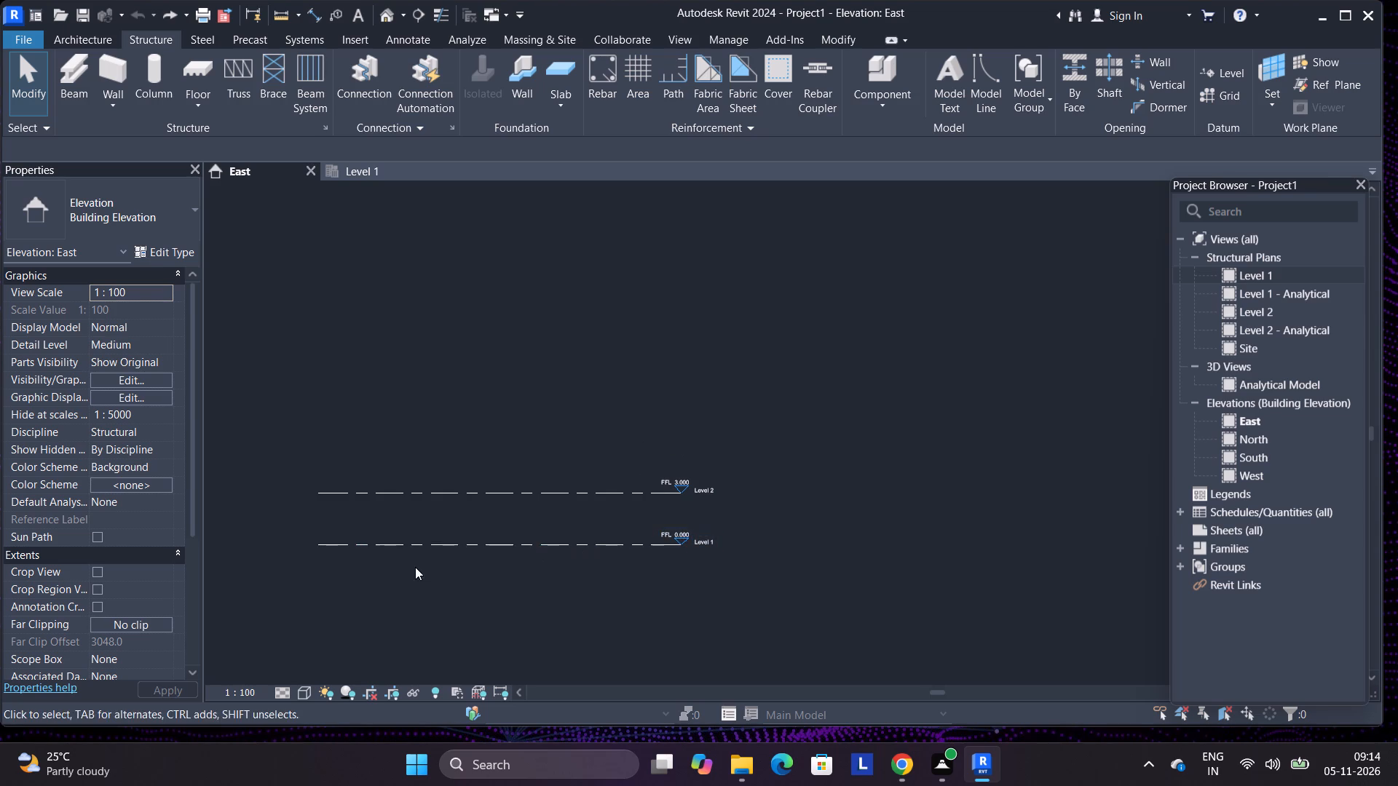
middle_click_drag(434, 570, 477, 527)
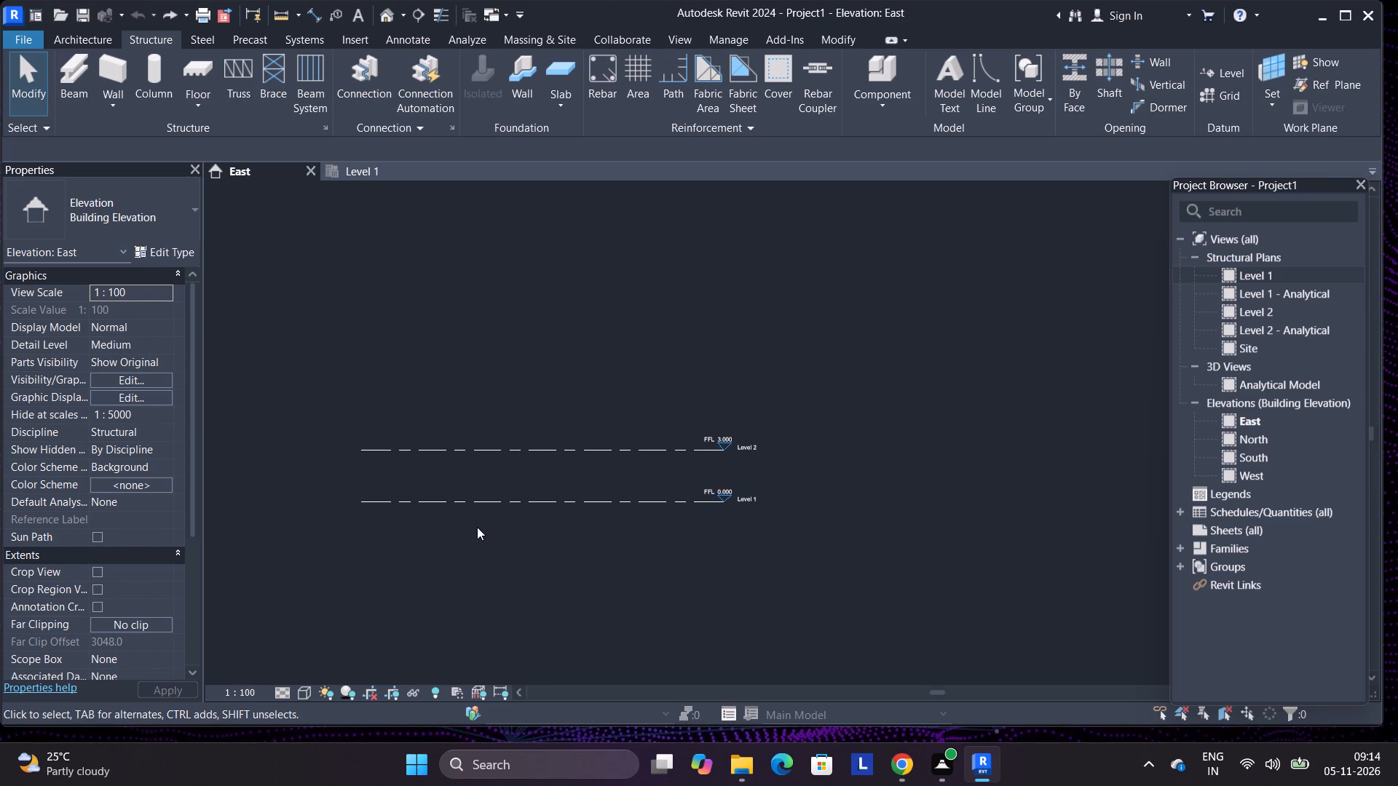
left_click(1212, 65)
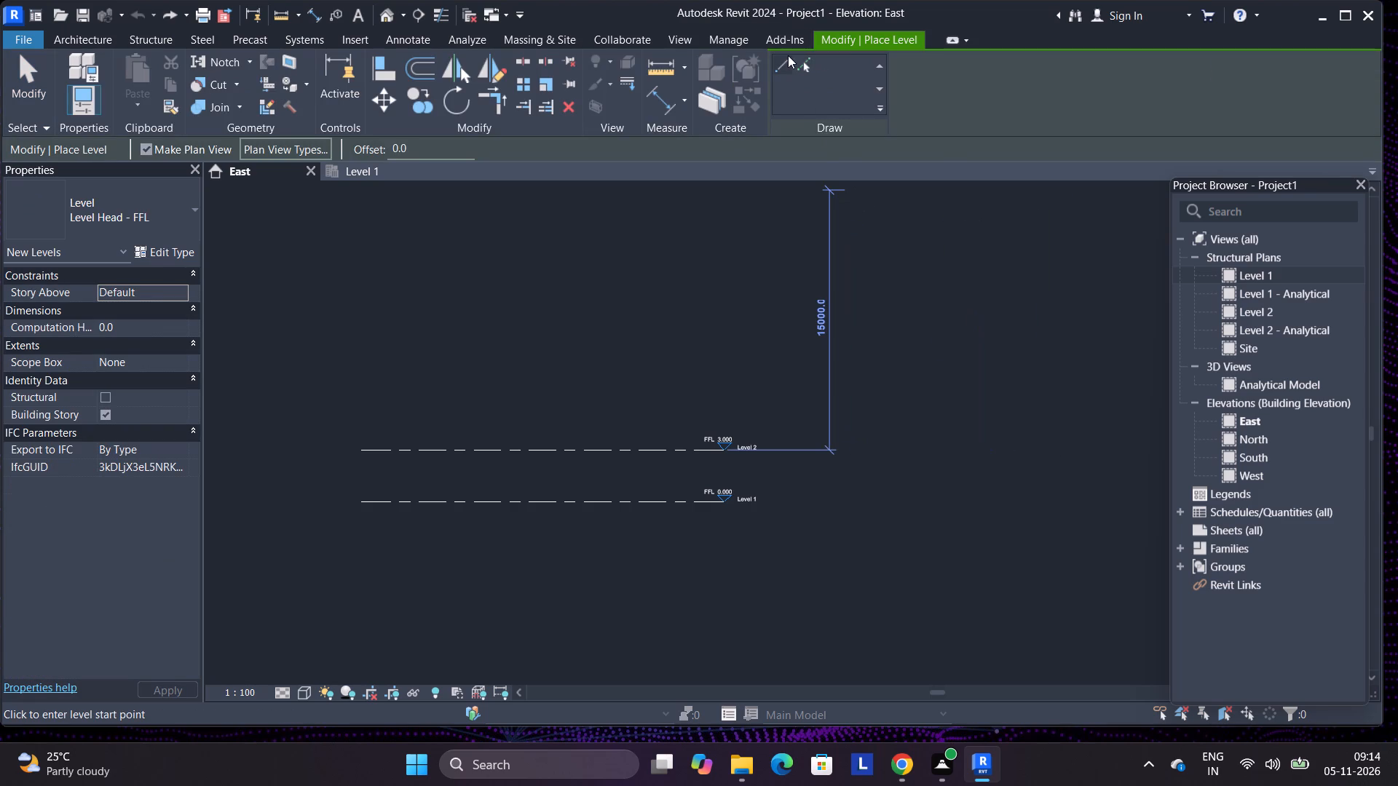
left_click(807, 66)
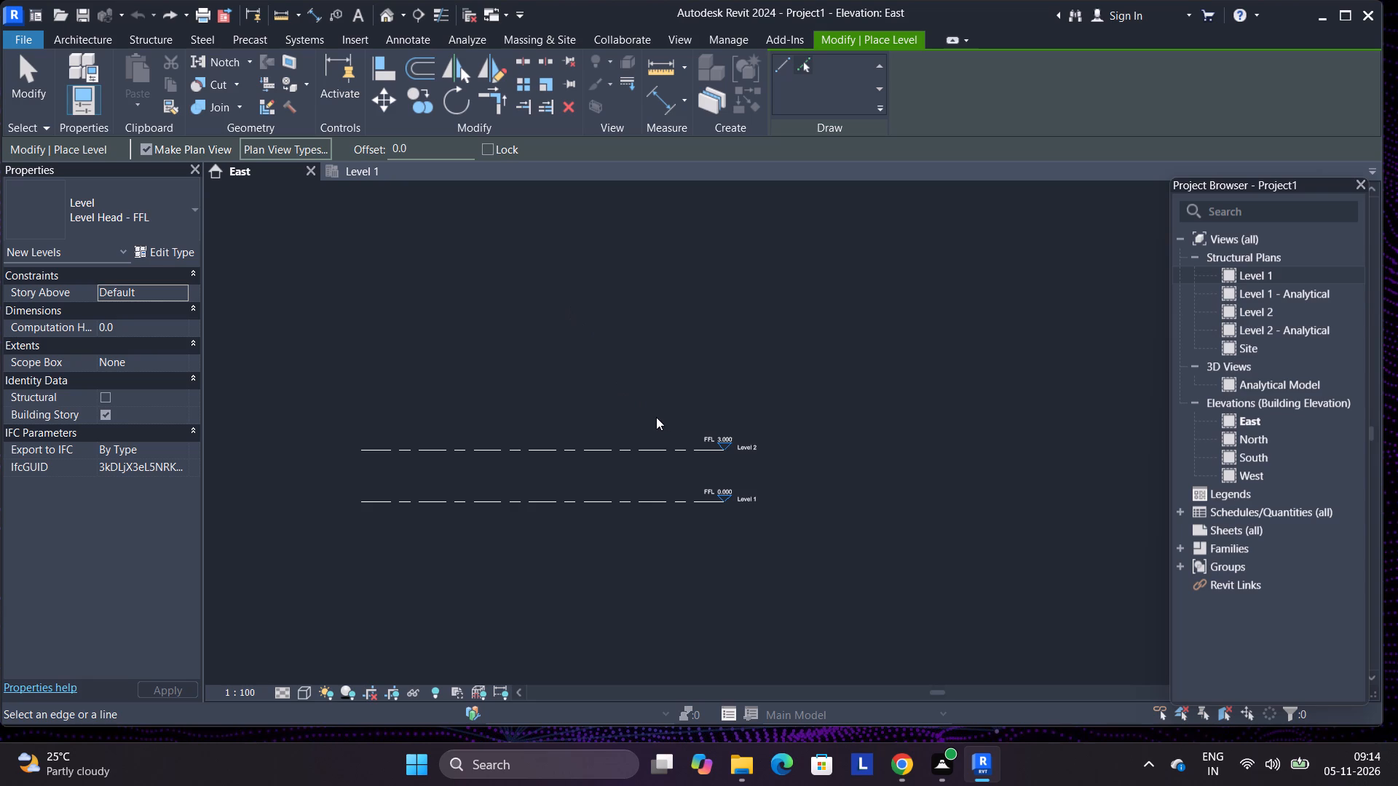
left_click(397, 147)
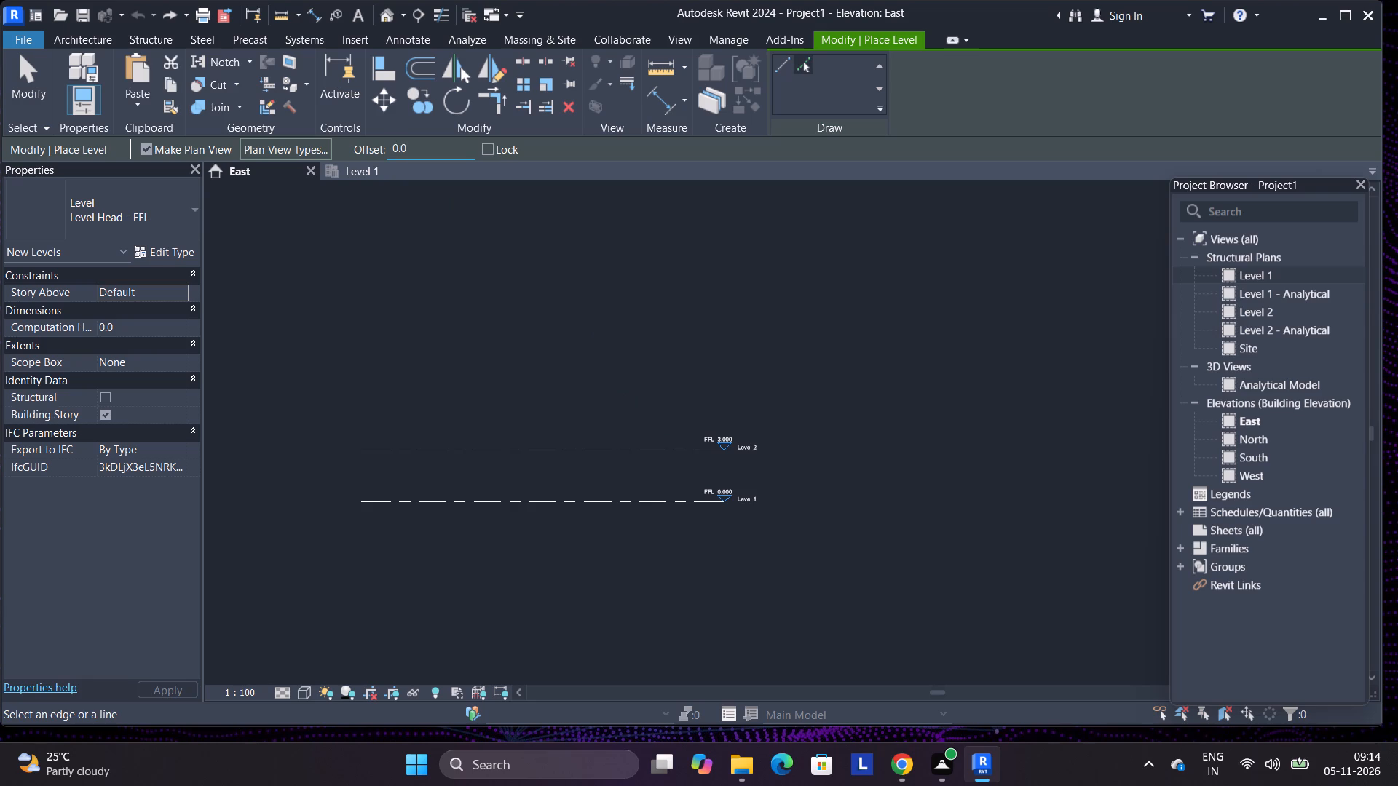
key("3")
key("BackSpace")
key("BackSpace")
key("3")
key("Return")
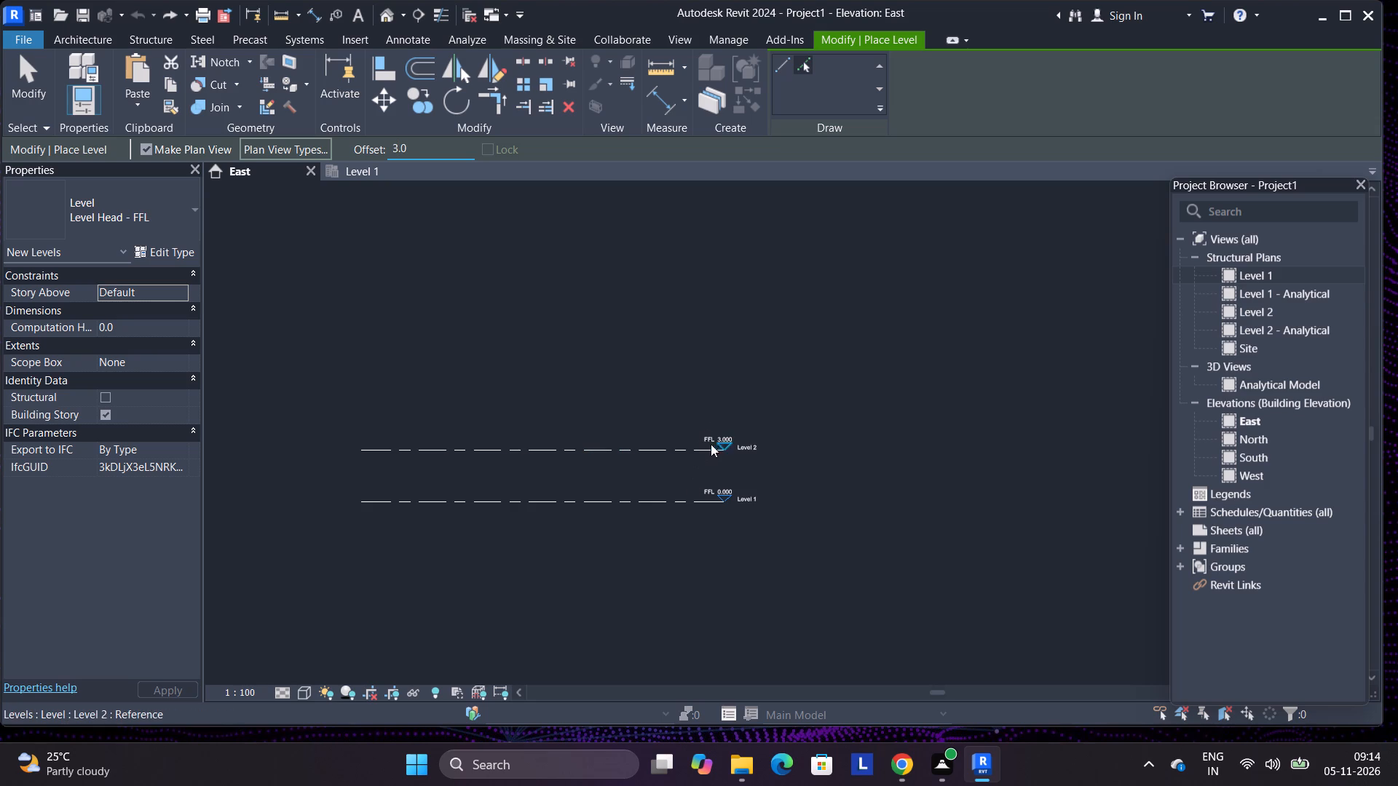
Change the offset for new levels to 6.0.
left_click(804, 67)
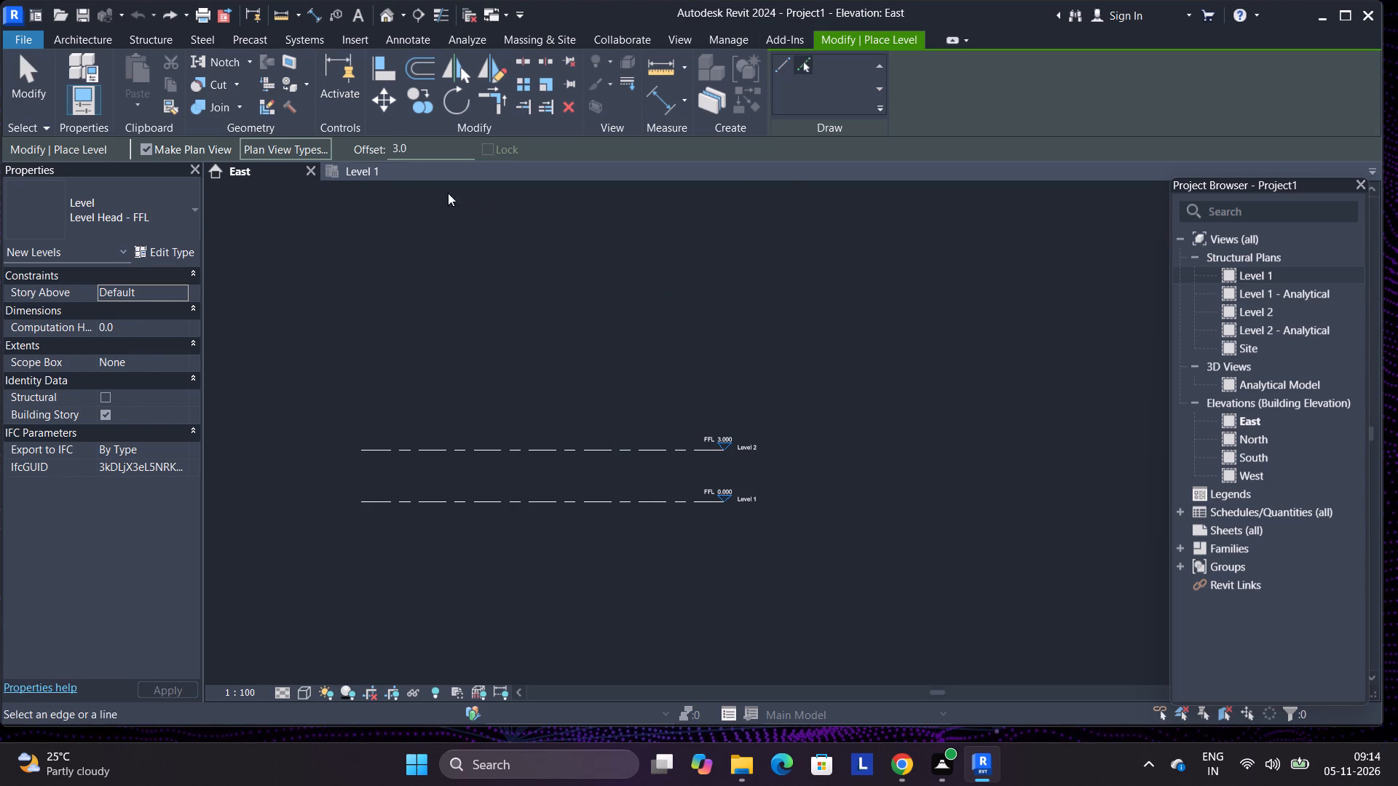
left_click_drag(396, 147, 385, 143)
key("6")
key("Return")
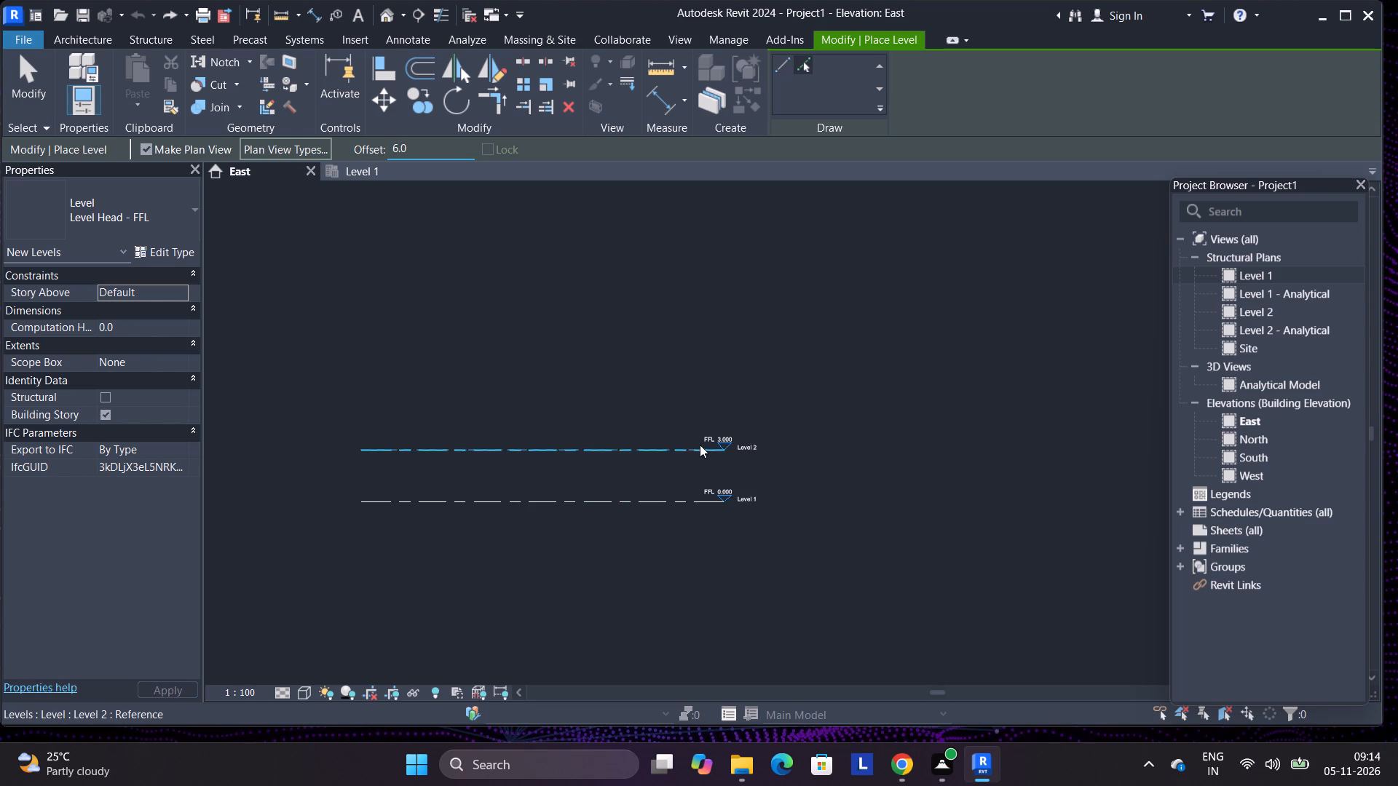
scroll(700, 445, "up", 16)
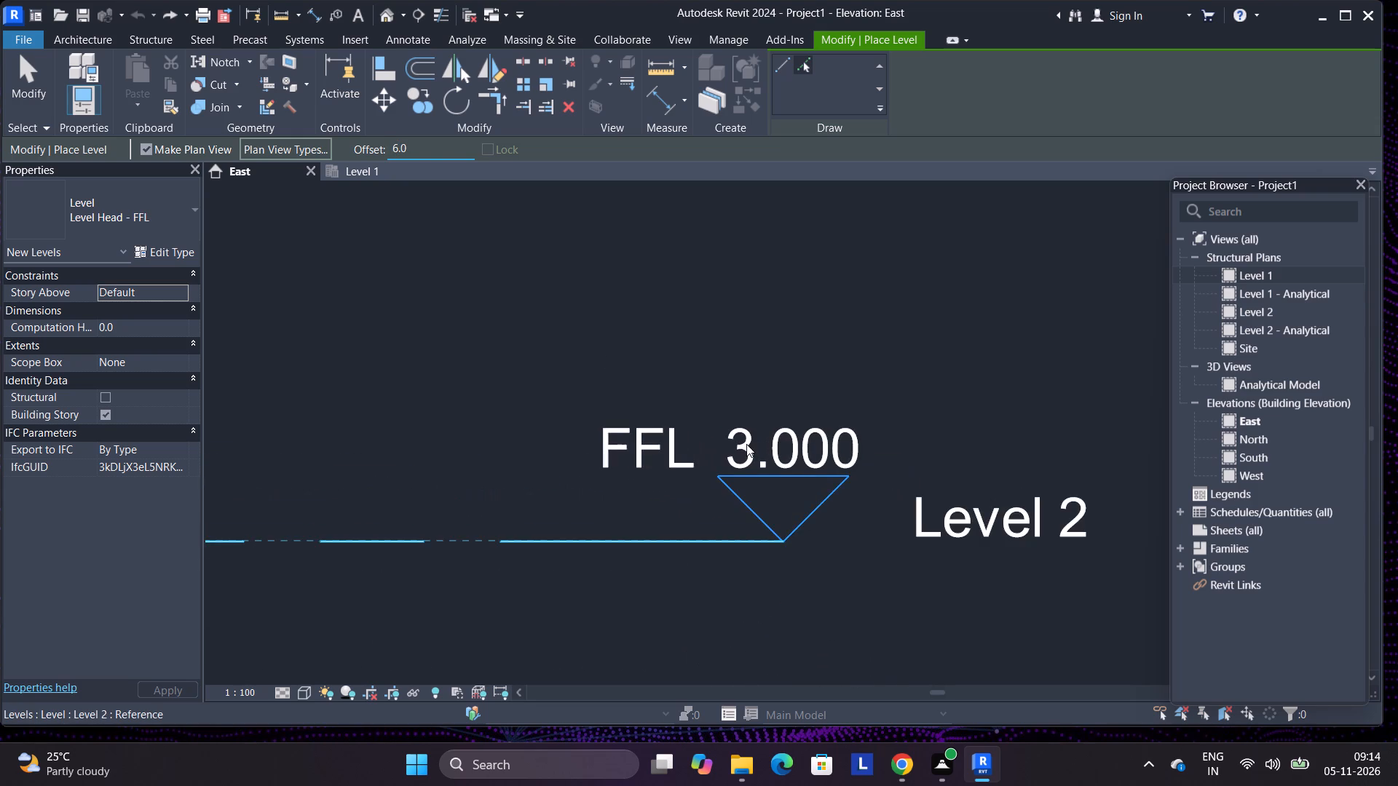
scroll(746, 444, "down", 12)
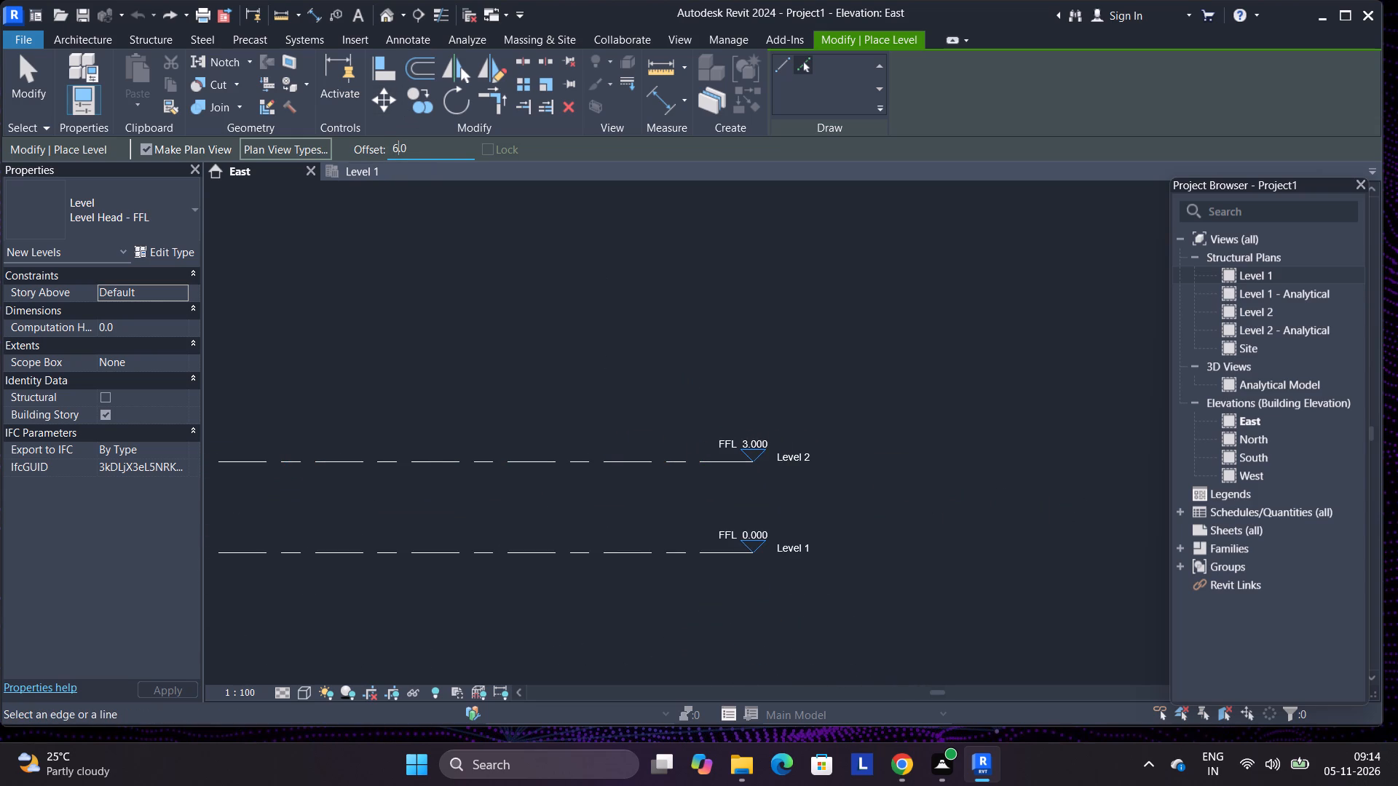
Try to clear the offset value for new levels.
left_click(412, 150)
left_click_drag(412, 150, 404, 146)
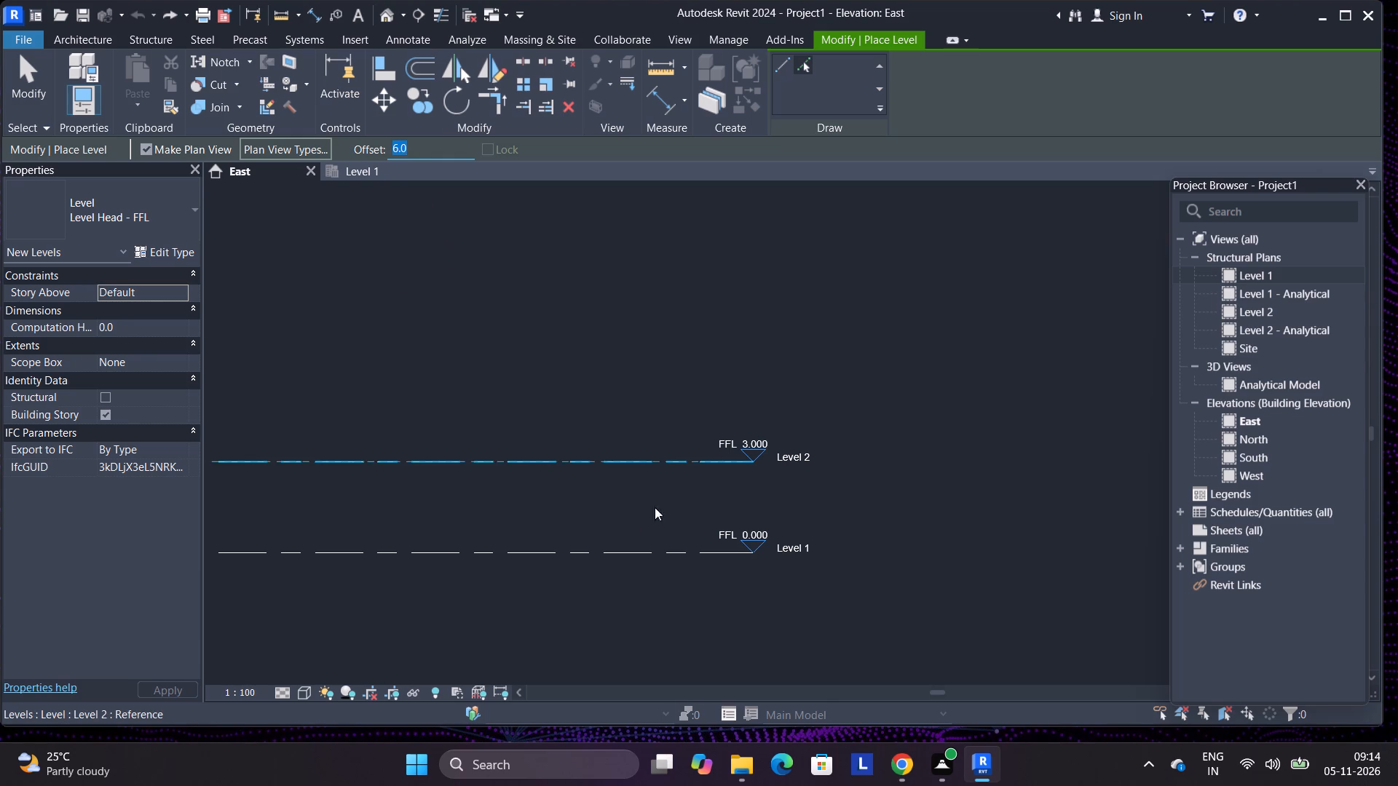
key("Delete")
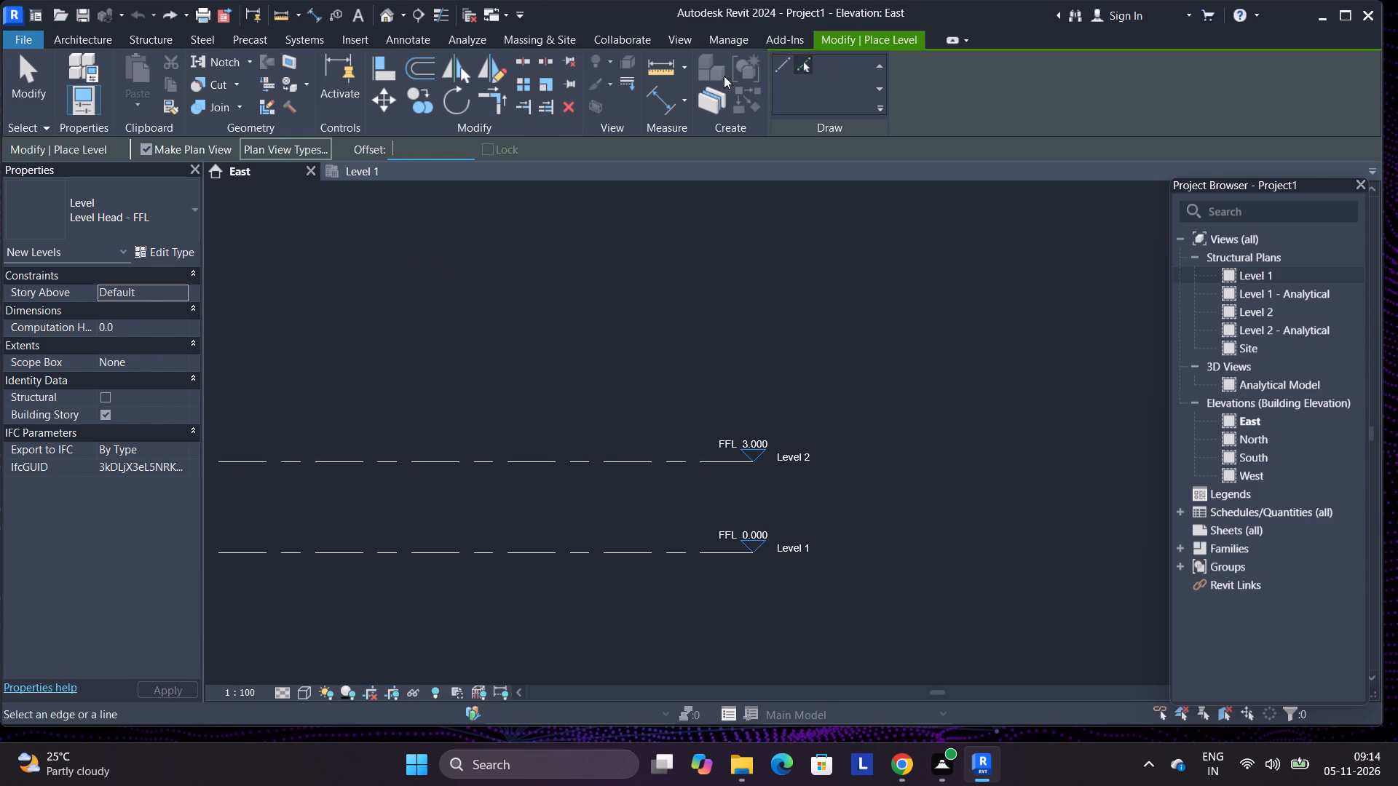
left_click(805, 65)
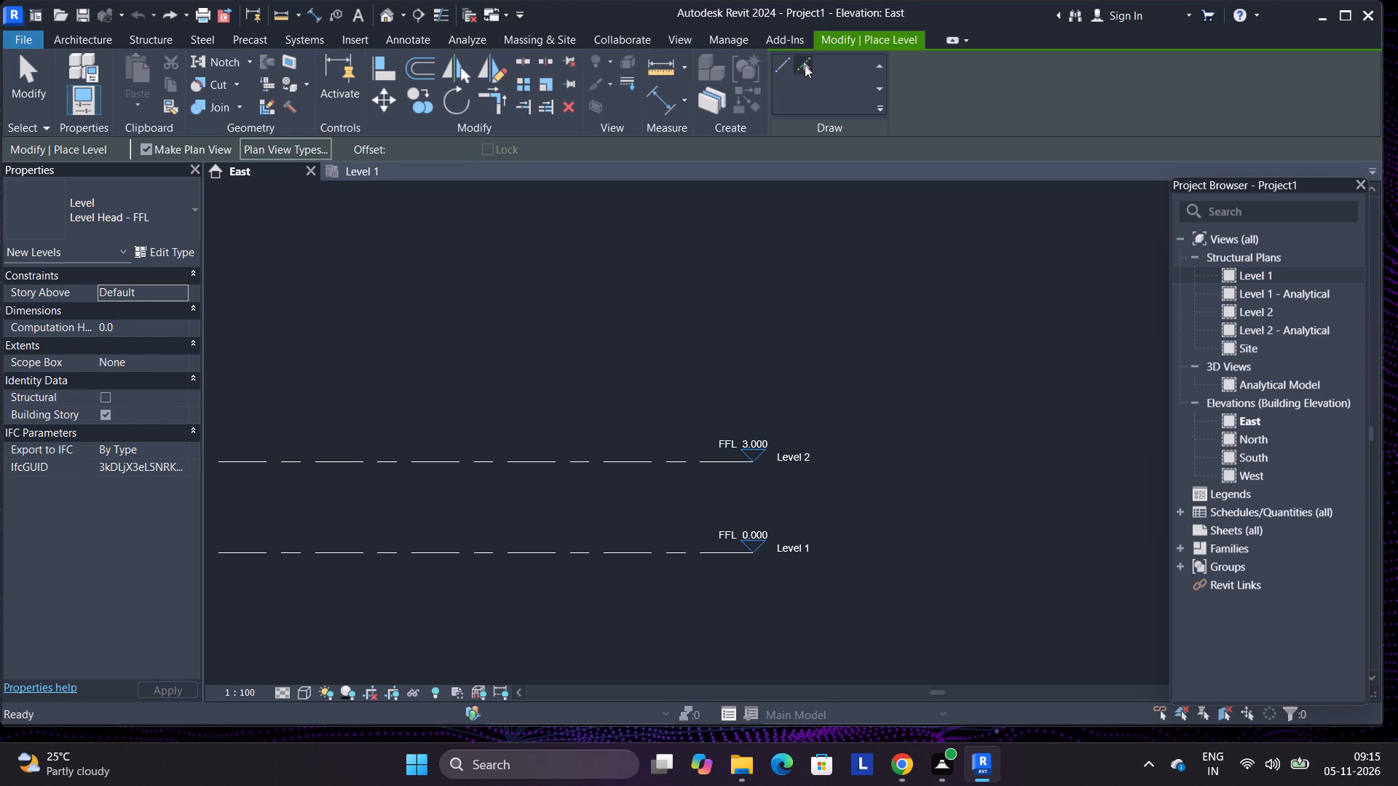
Draw a level line about 3 m above Level 2, spanning from the level-head ends to the opposite ends of the existing levels.
left_click(778, 59)
scroll(932, 239, "down", 2)
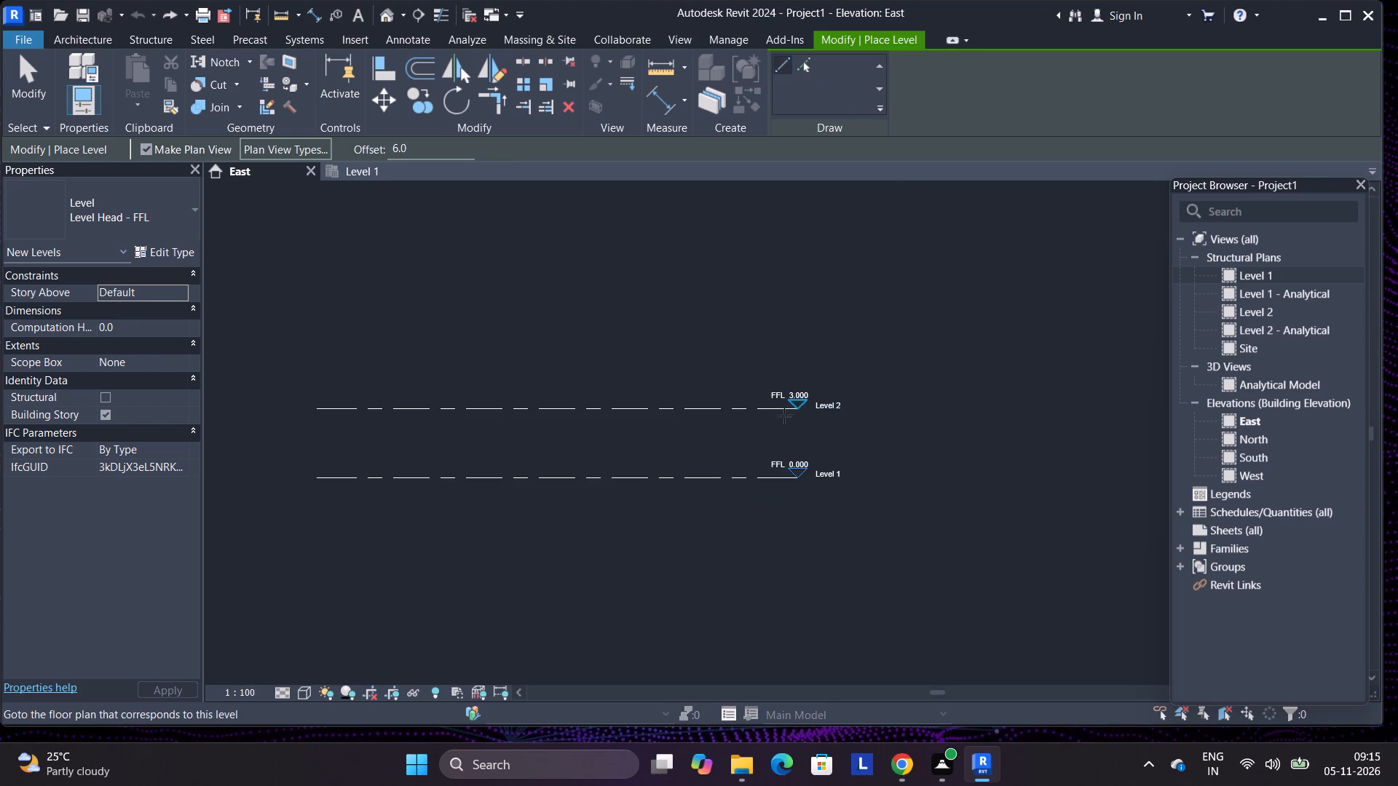
scroll(784, 416, "up", 4)
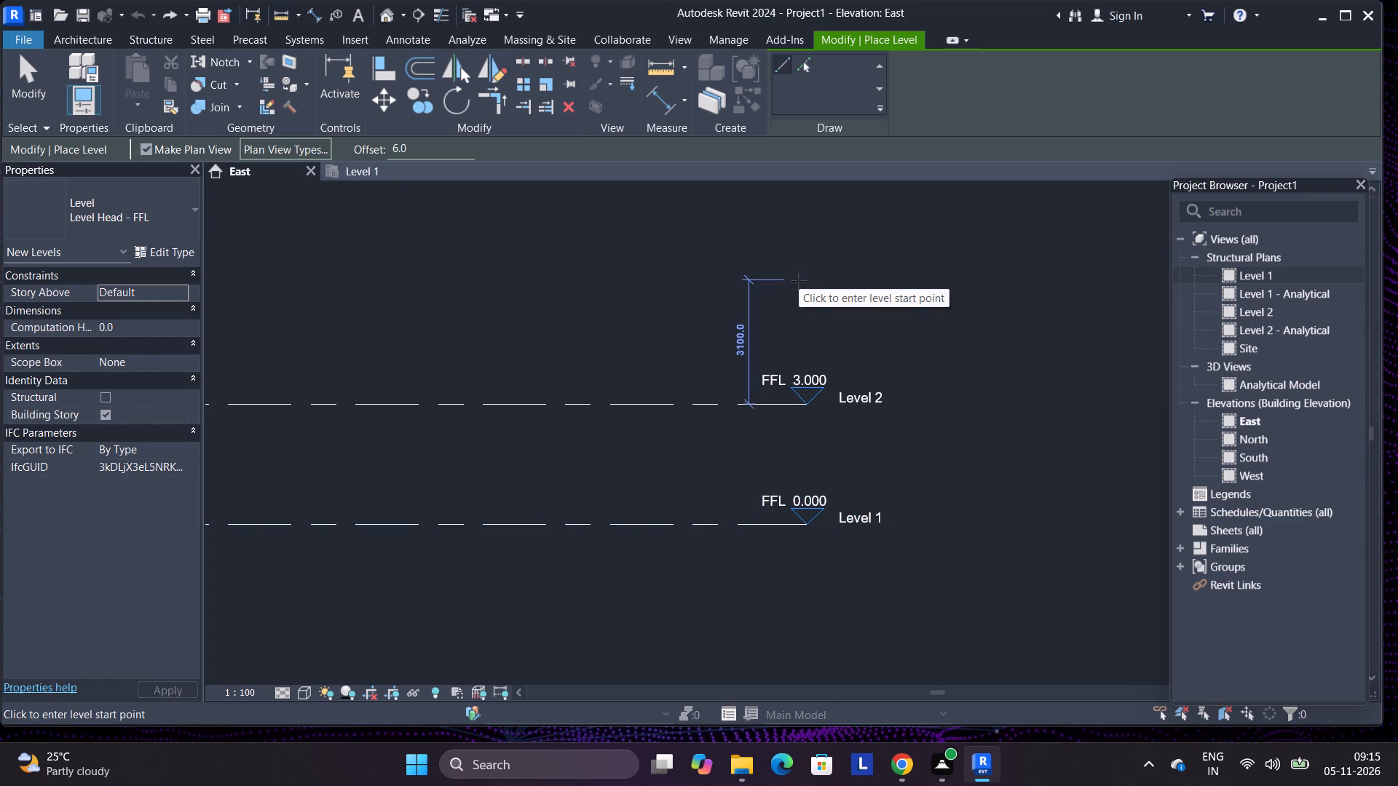
left_click(799, 284)
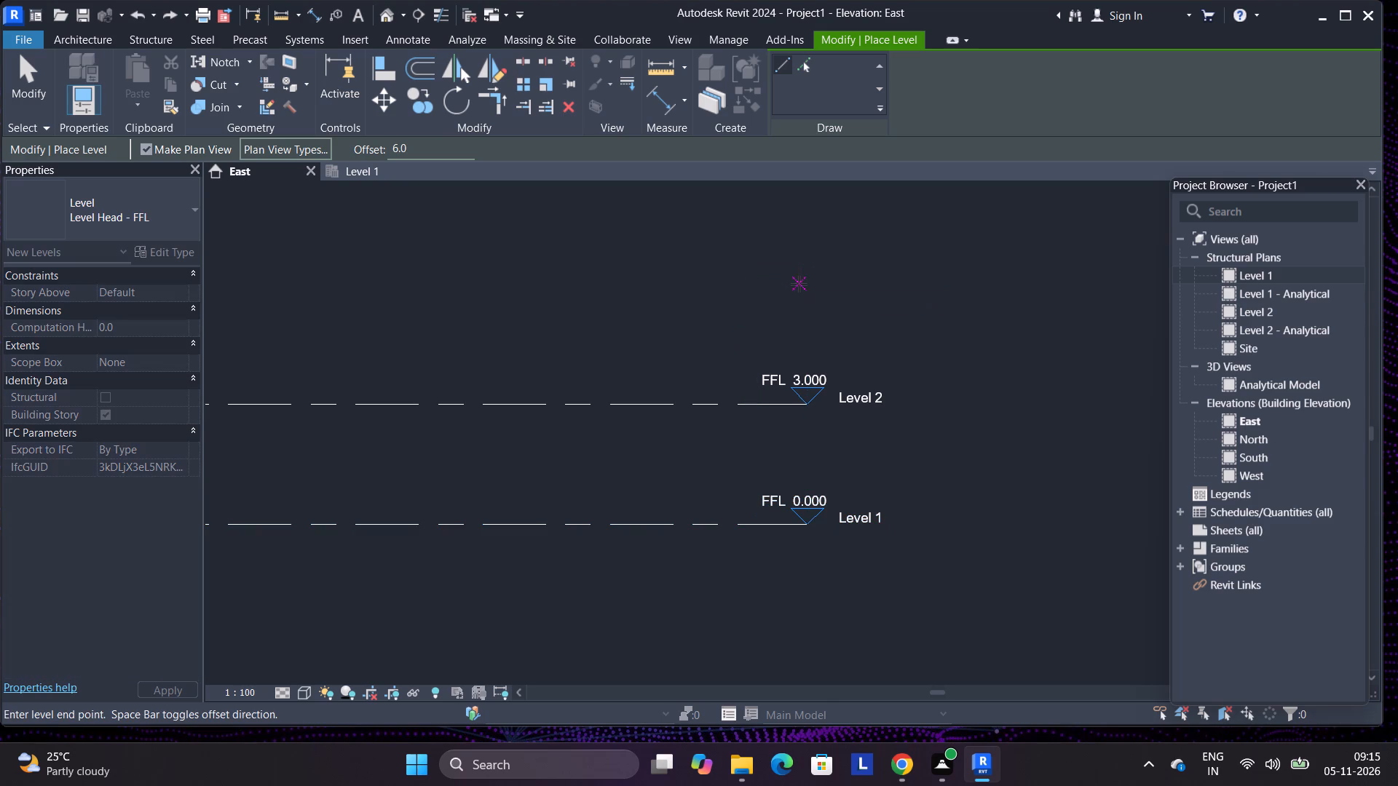
scroll(593, 277, "down", 7)
scroll(333, 269, "up", 4)
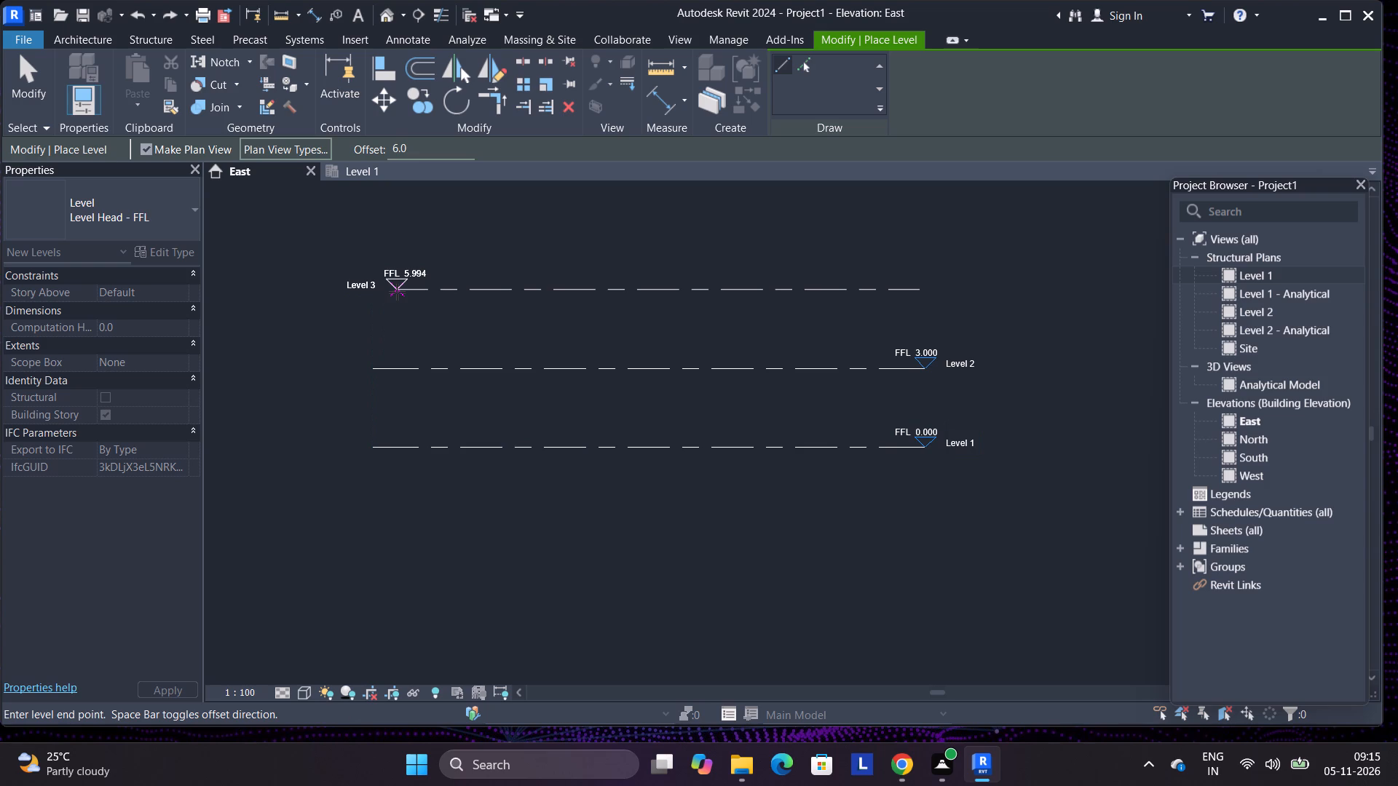
left_click(378, 290)
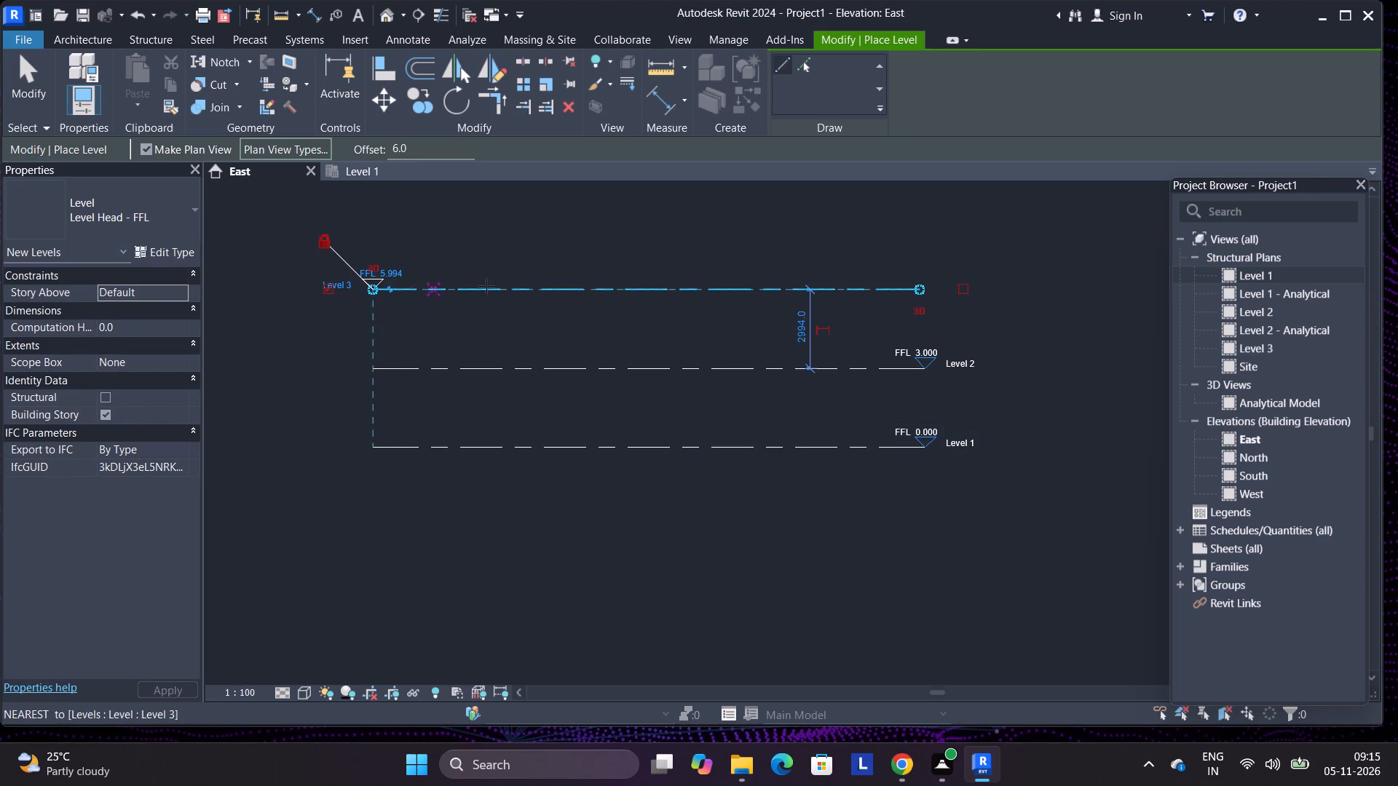
right_click(667, 221)
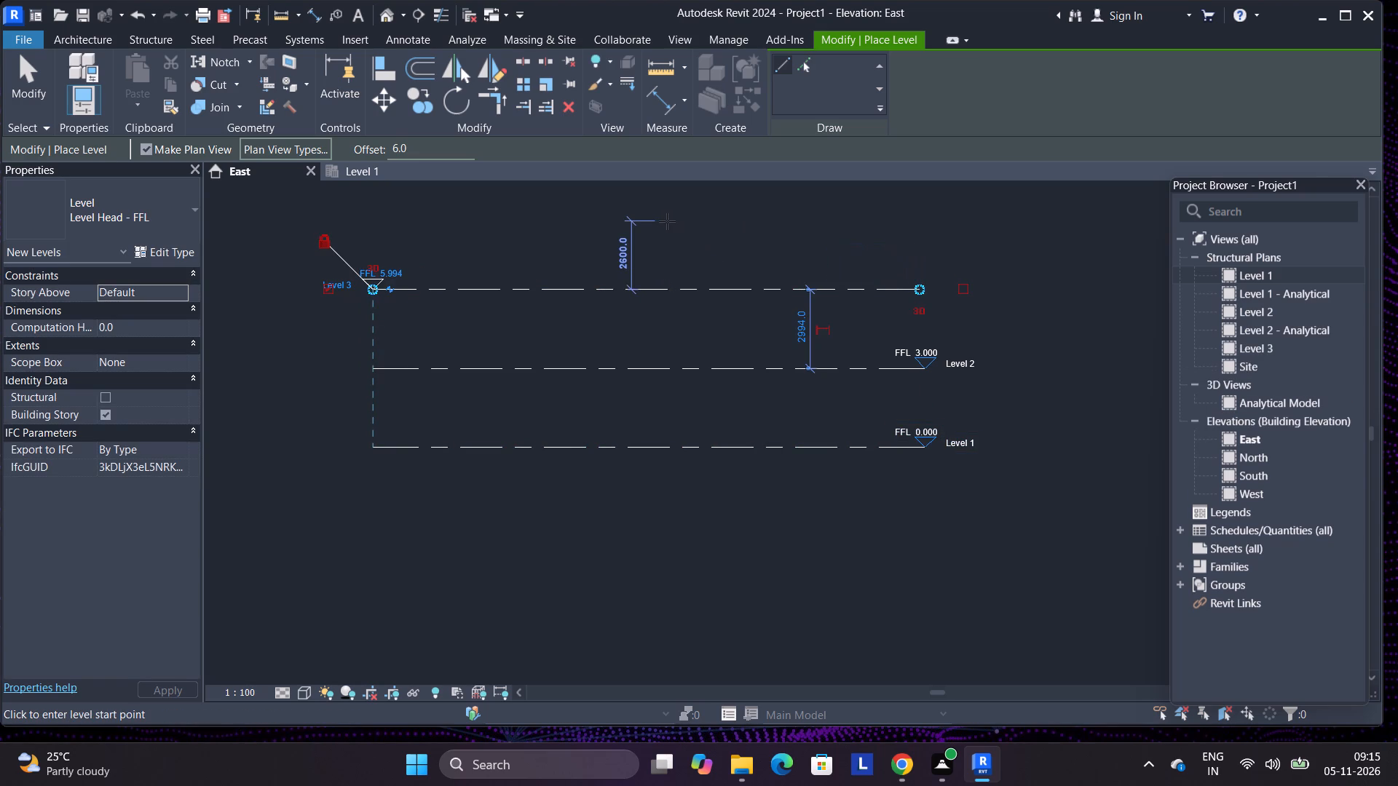
left_click(681, 237)
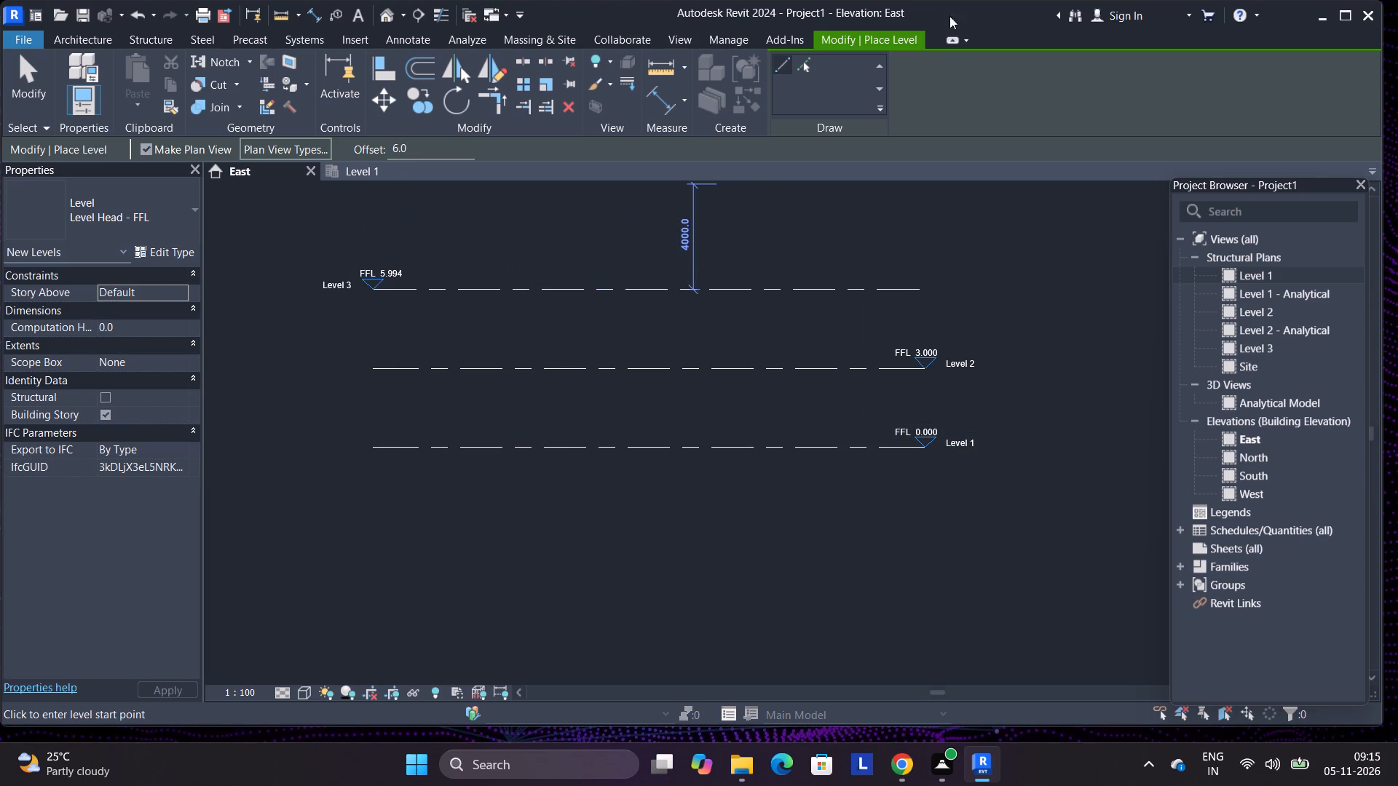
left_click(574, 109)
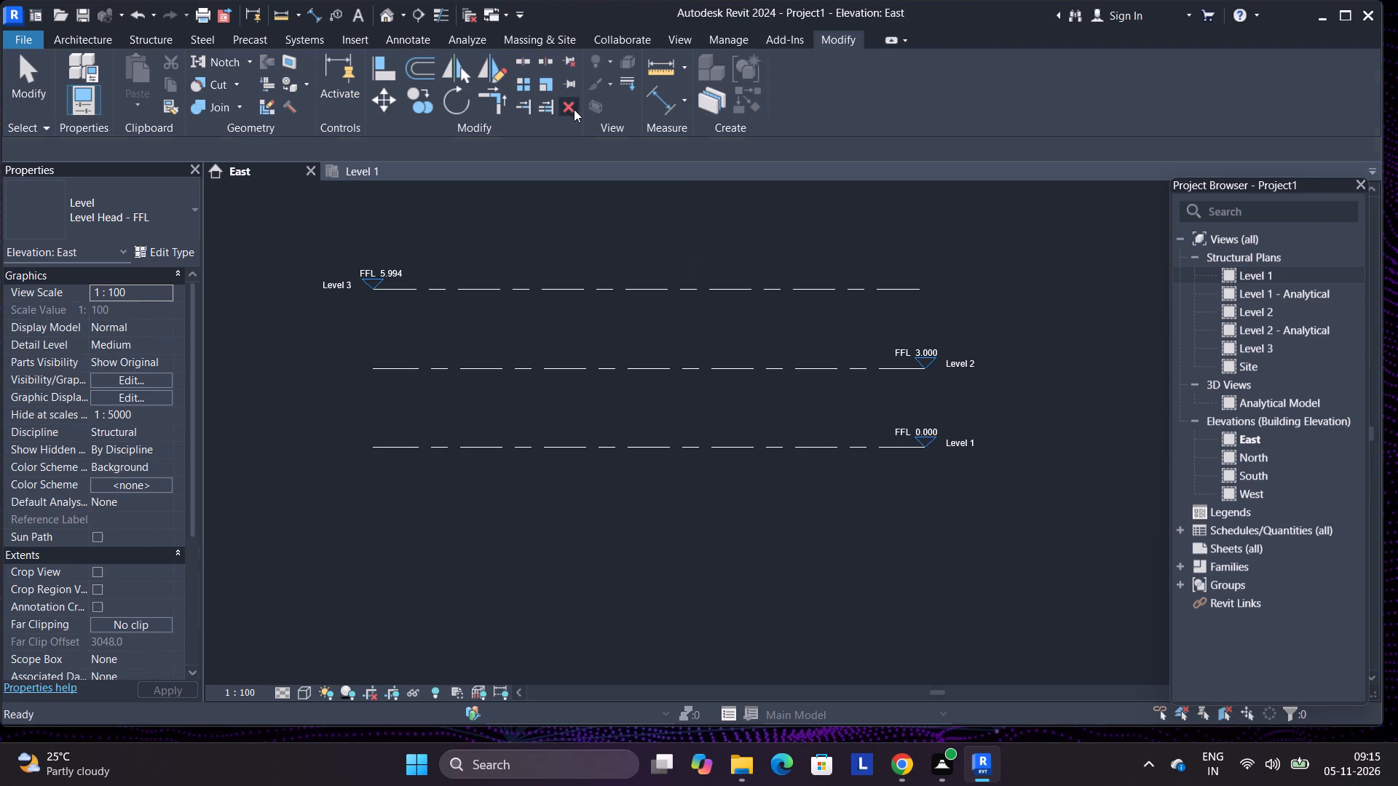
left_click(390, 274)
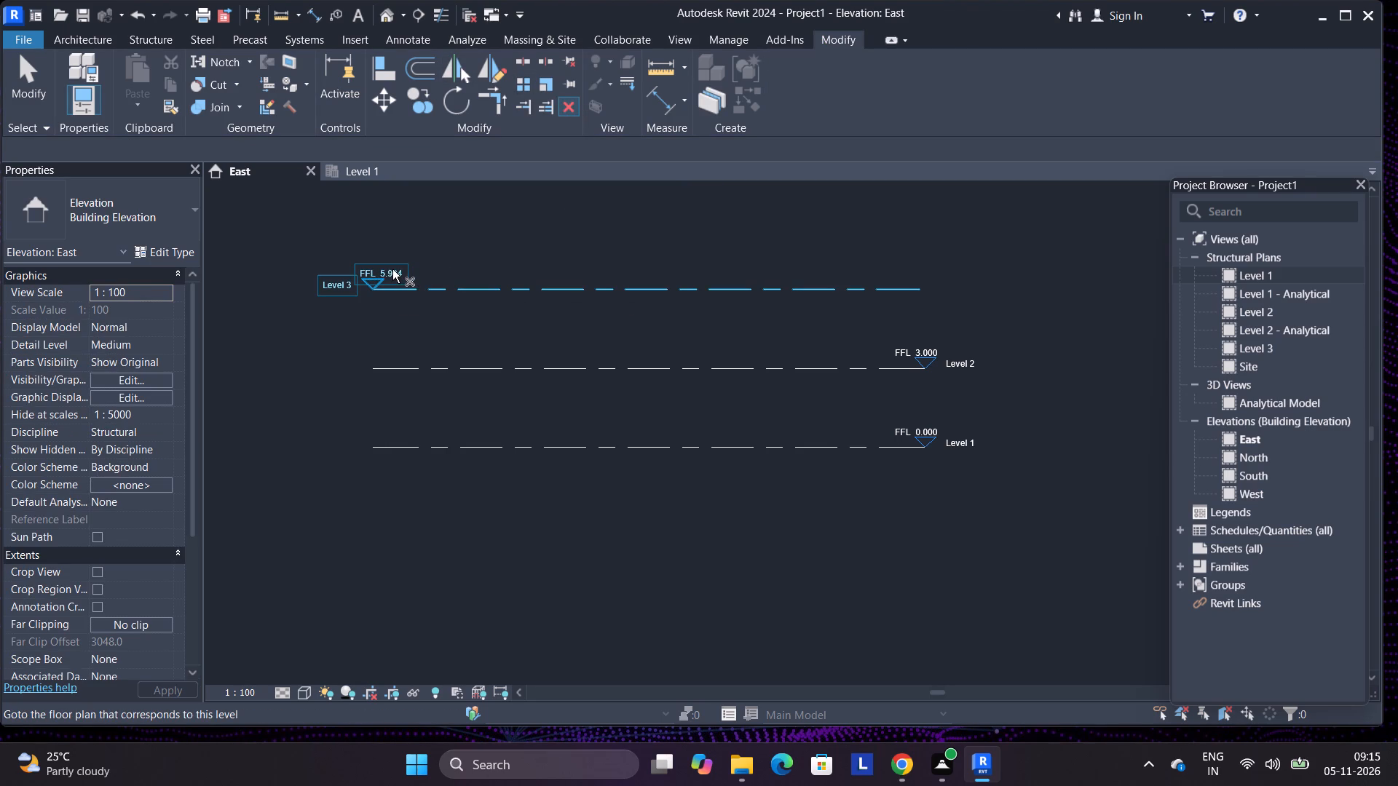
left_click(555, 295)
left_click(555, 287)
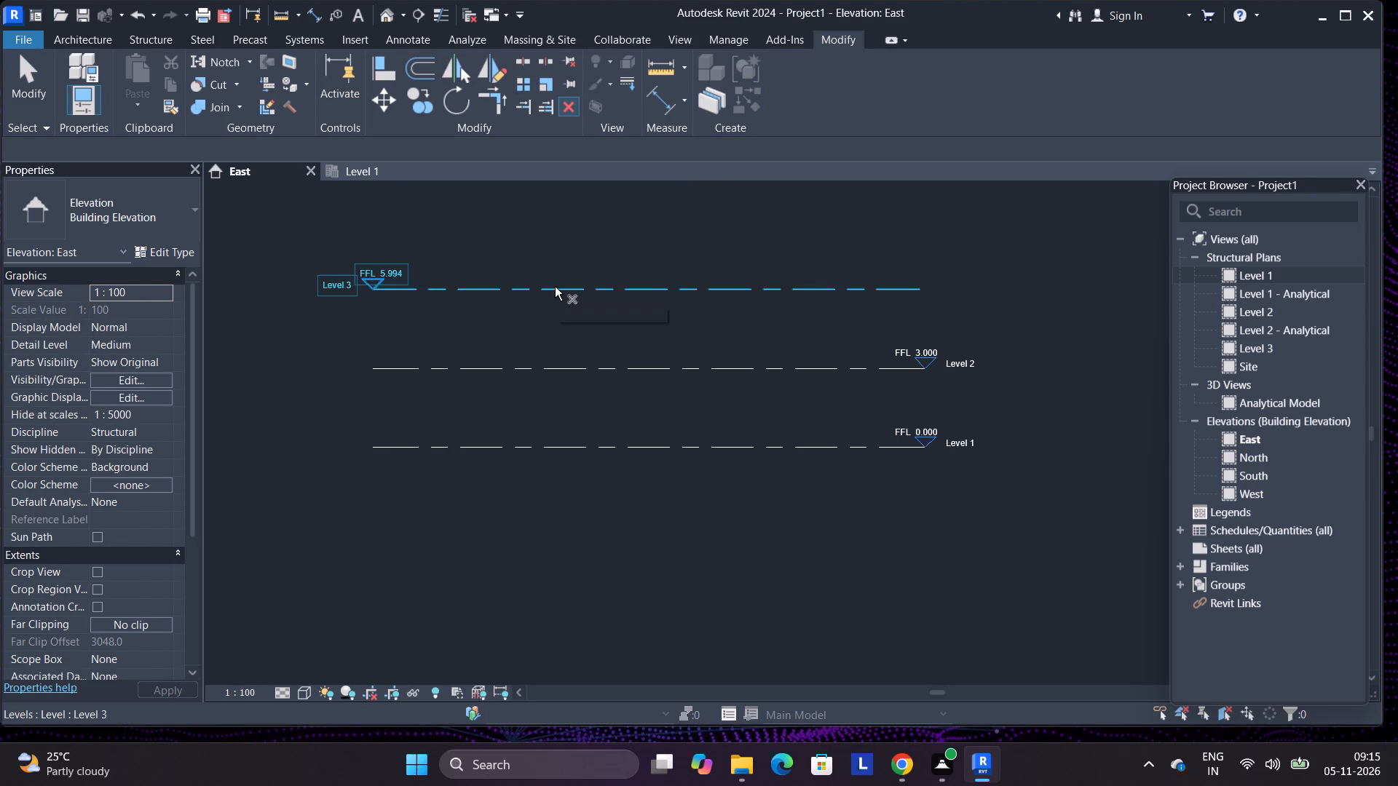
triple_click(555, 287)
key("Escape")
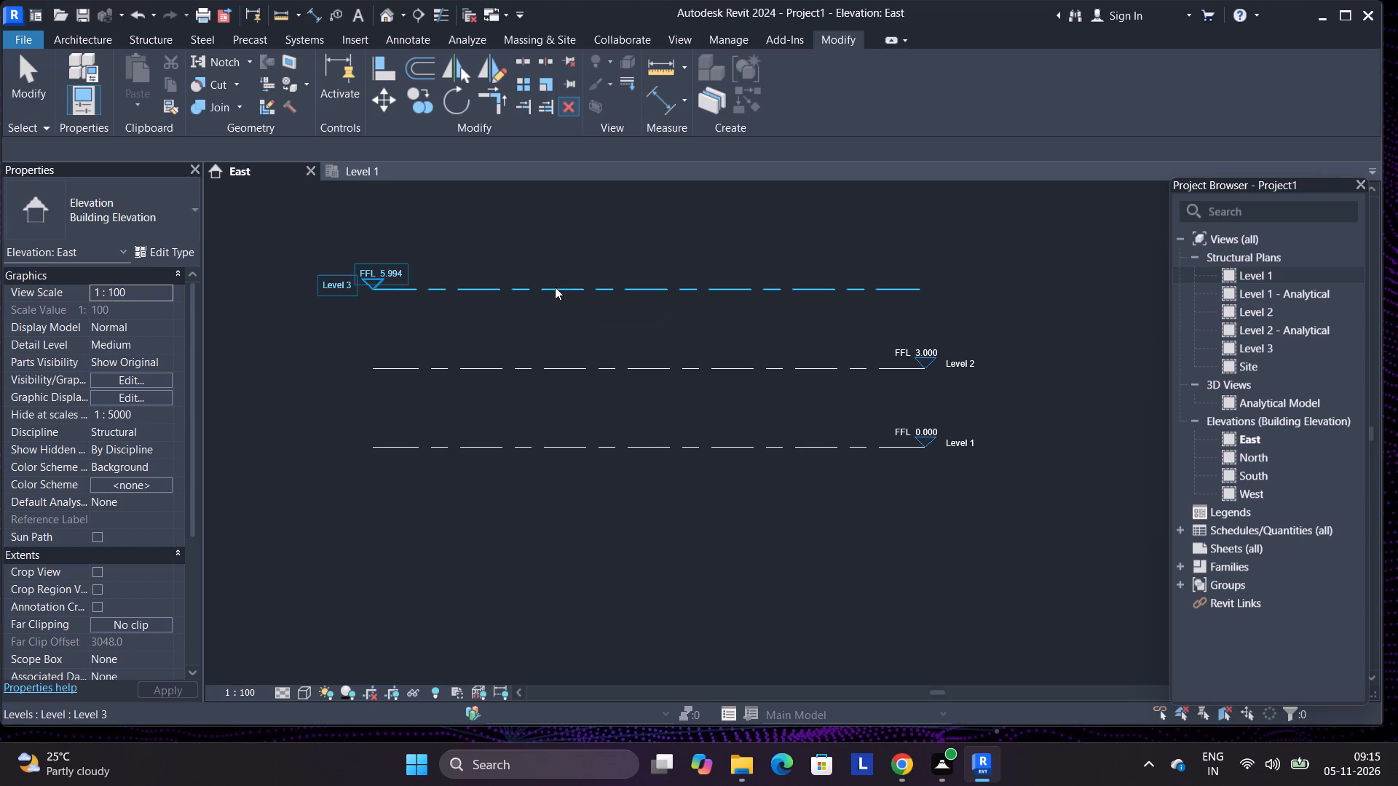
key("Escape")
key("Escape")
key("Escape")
Set the distance between Level 3 and Level 2 to 3000 mm in the East elevation.
left_click(555, 287)
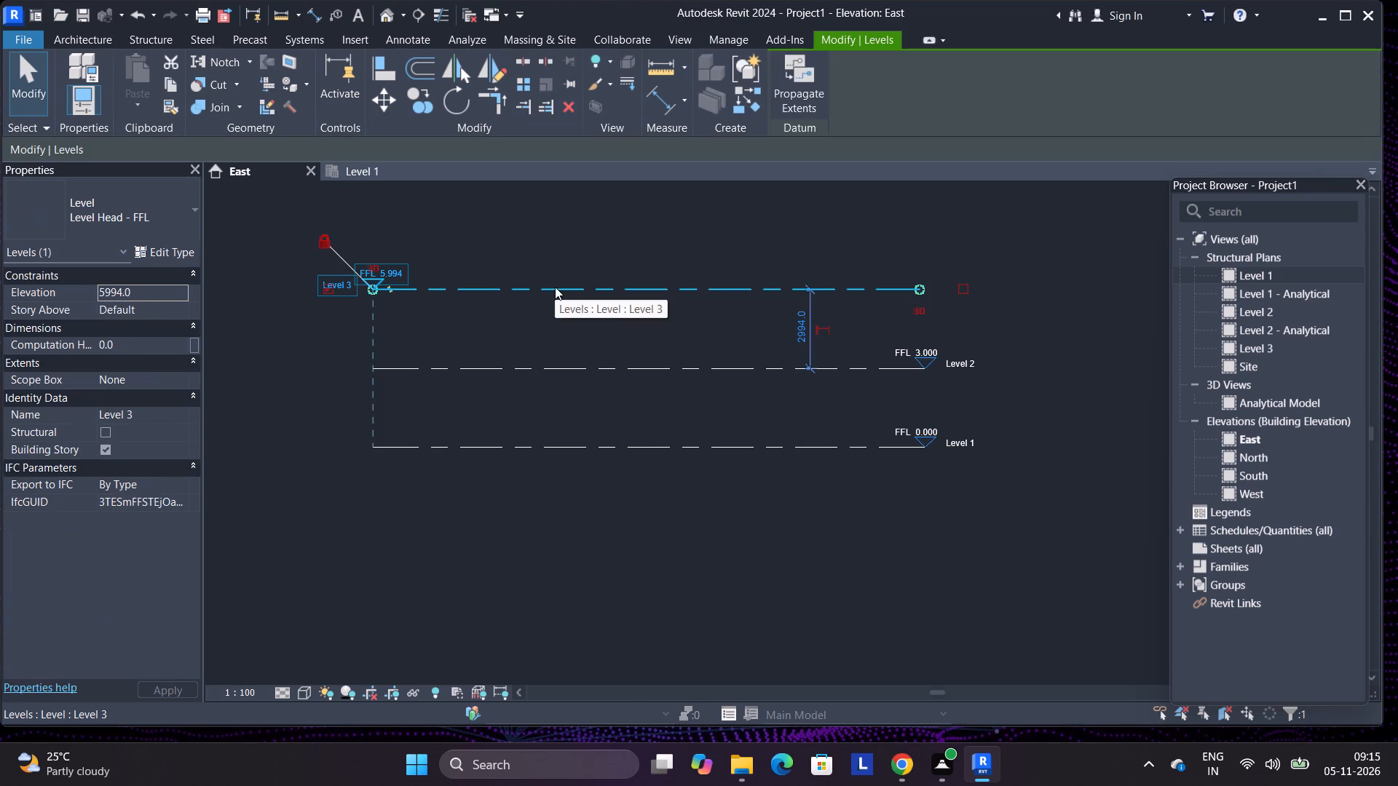
left_click(804, 333)
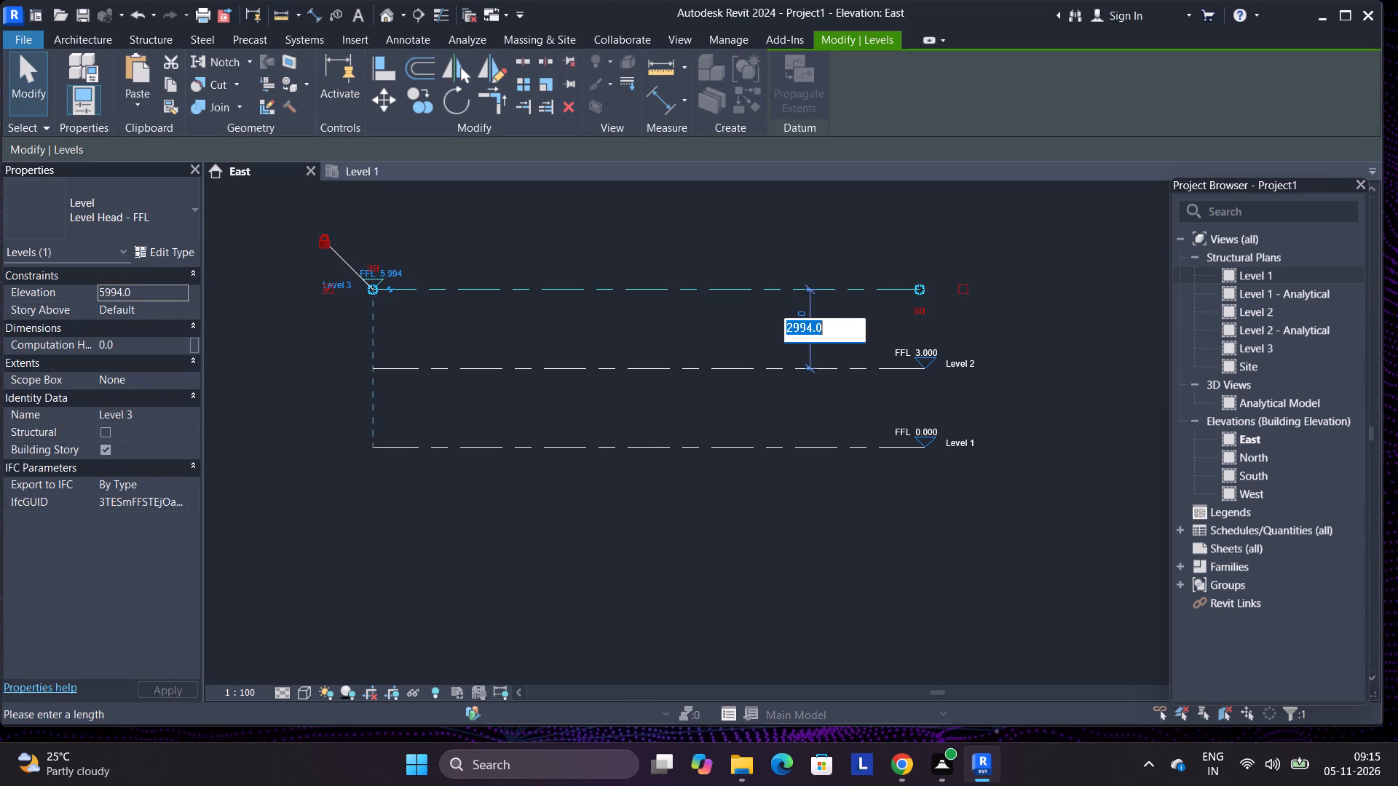
type("3000")
key("Return")
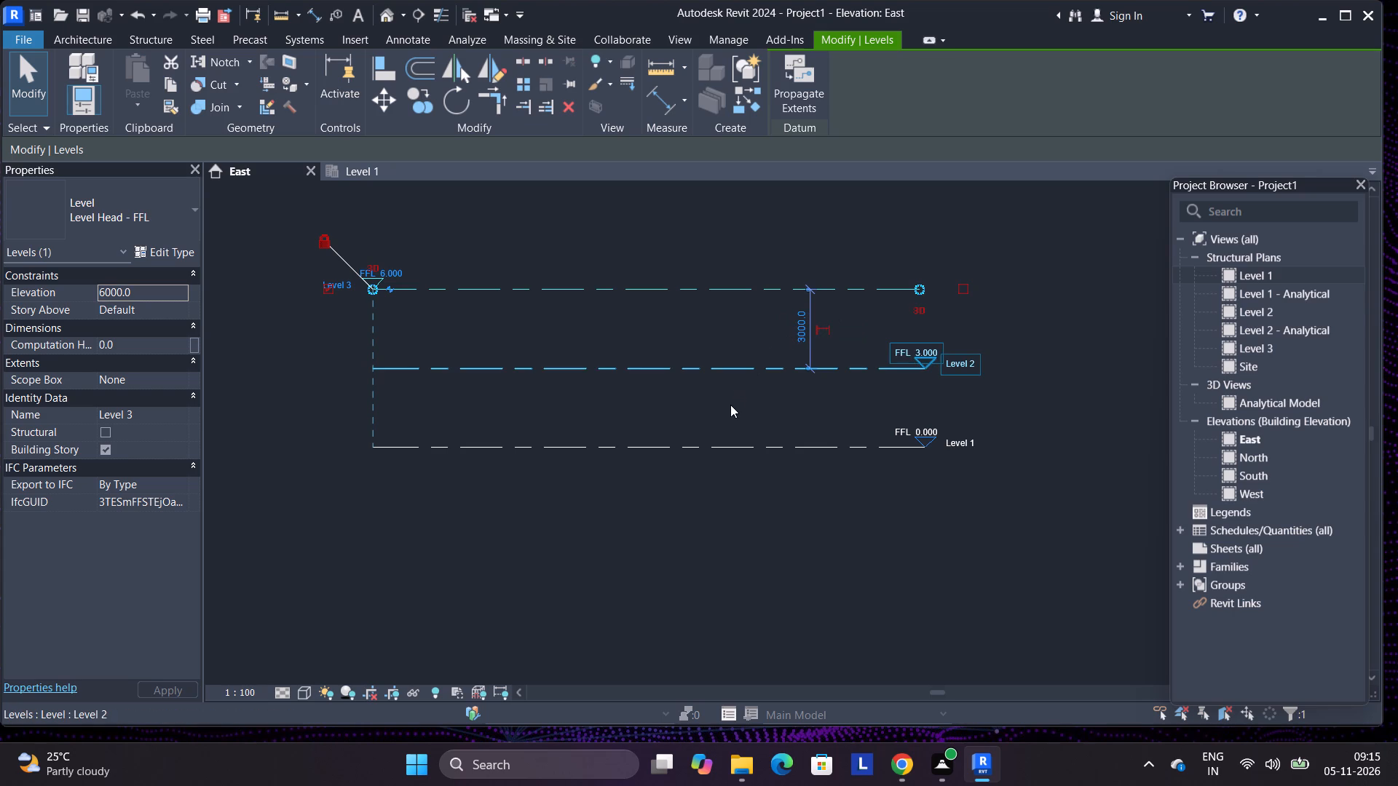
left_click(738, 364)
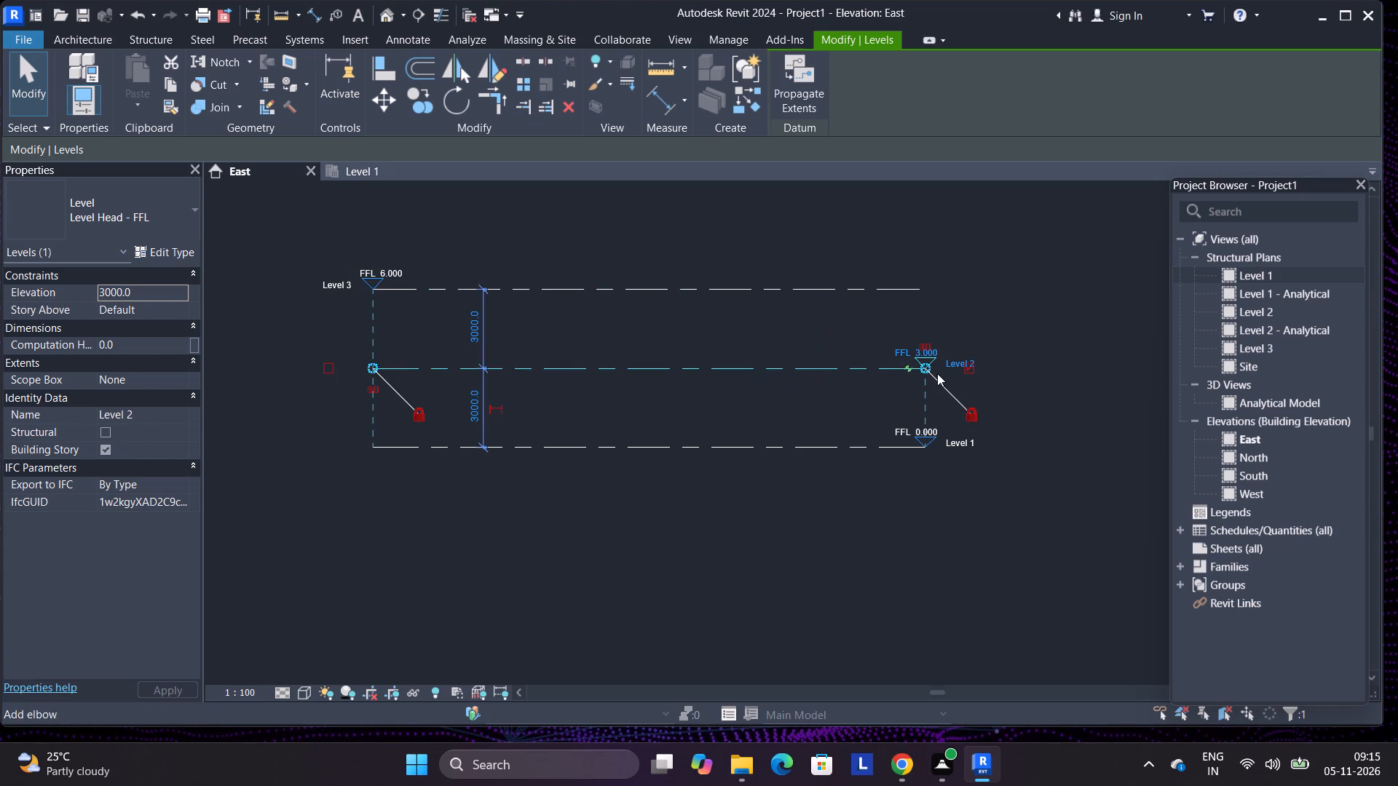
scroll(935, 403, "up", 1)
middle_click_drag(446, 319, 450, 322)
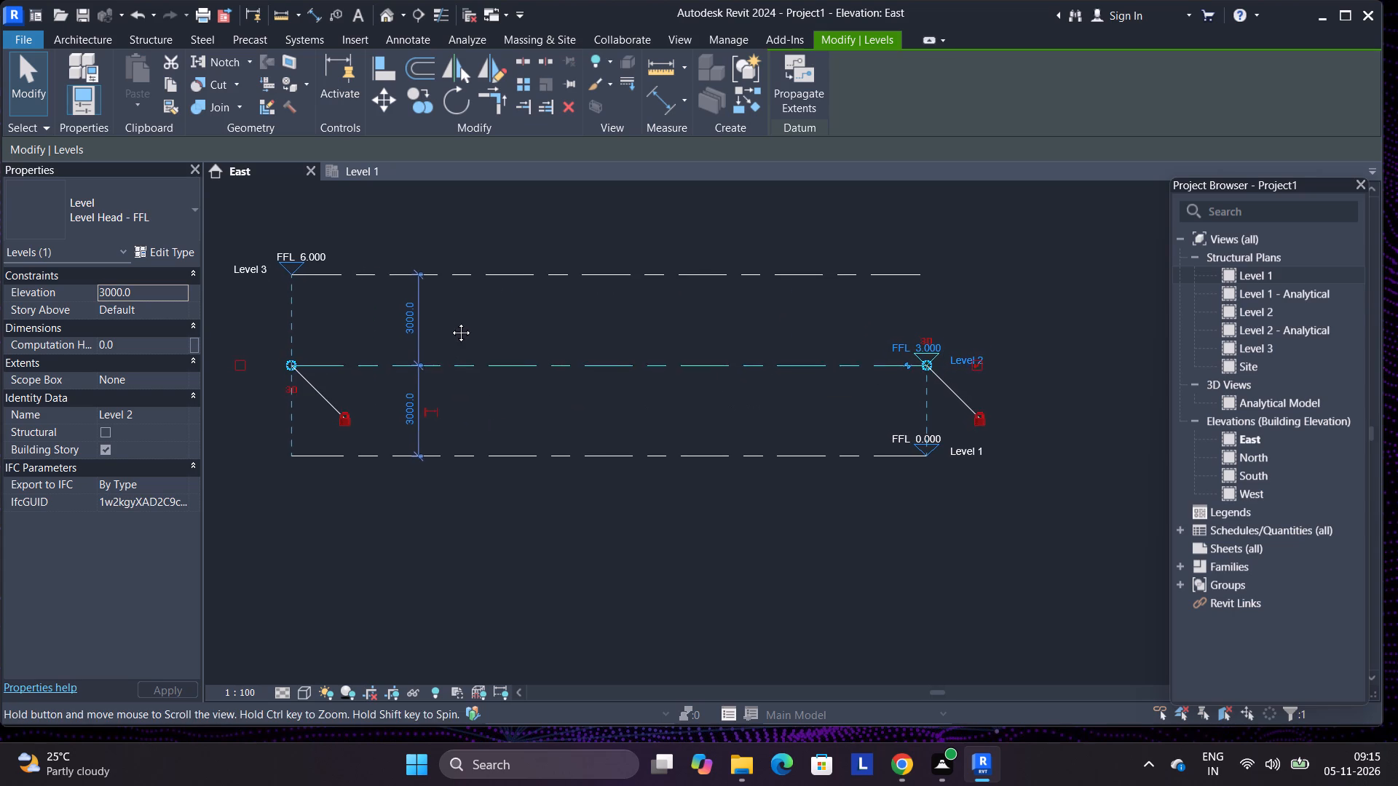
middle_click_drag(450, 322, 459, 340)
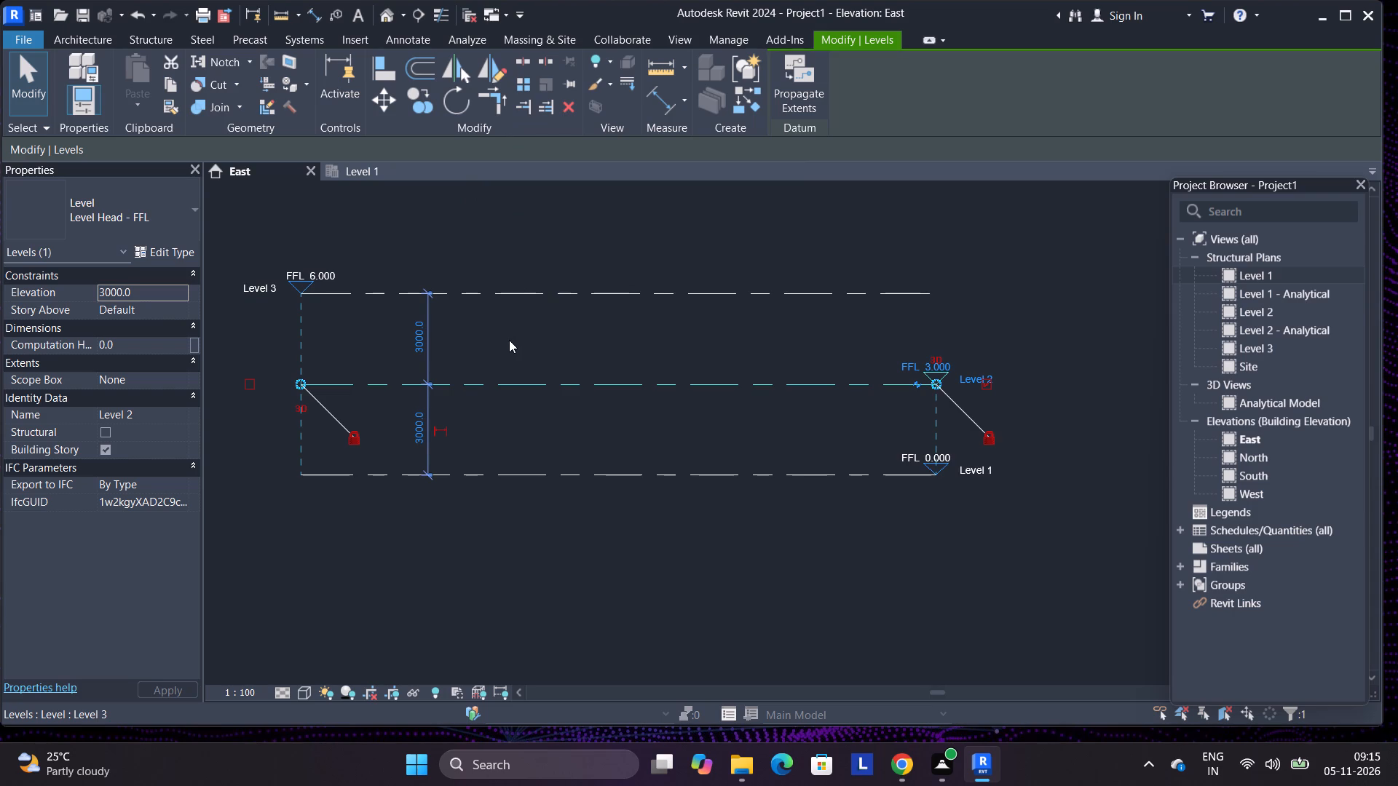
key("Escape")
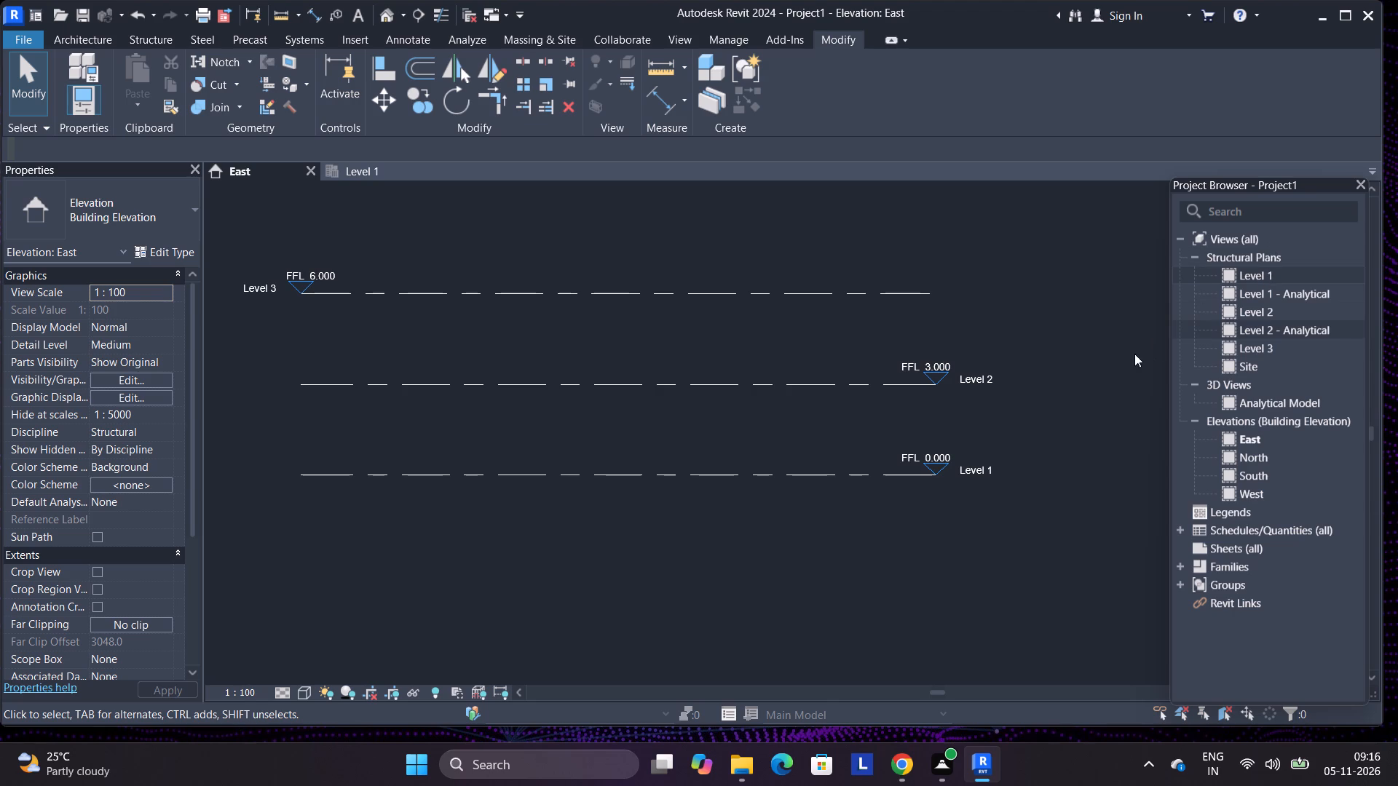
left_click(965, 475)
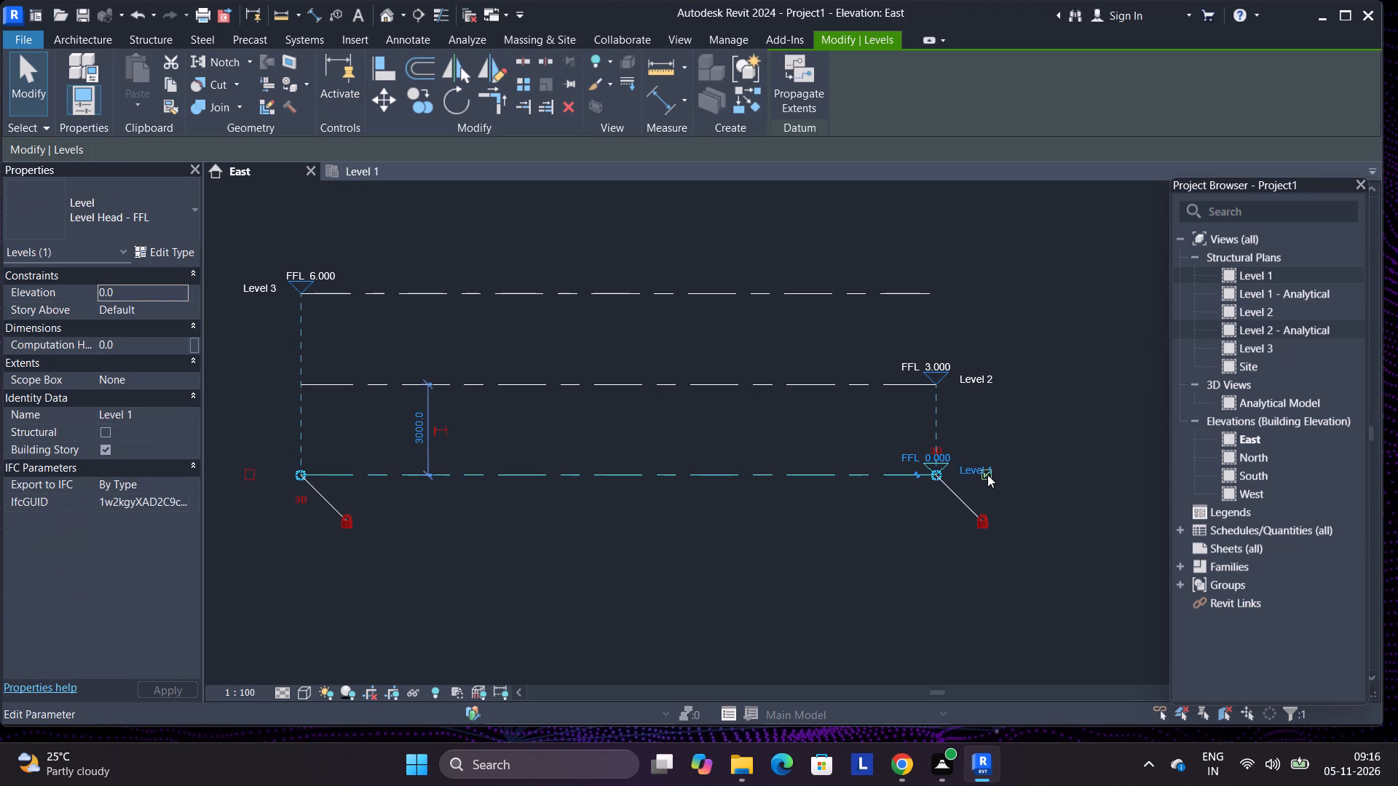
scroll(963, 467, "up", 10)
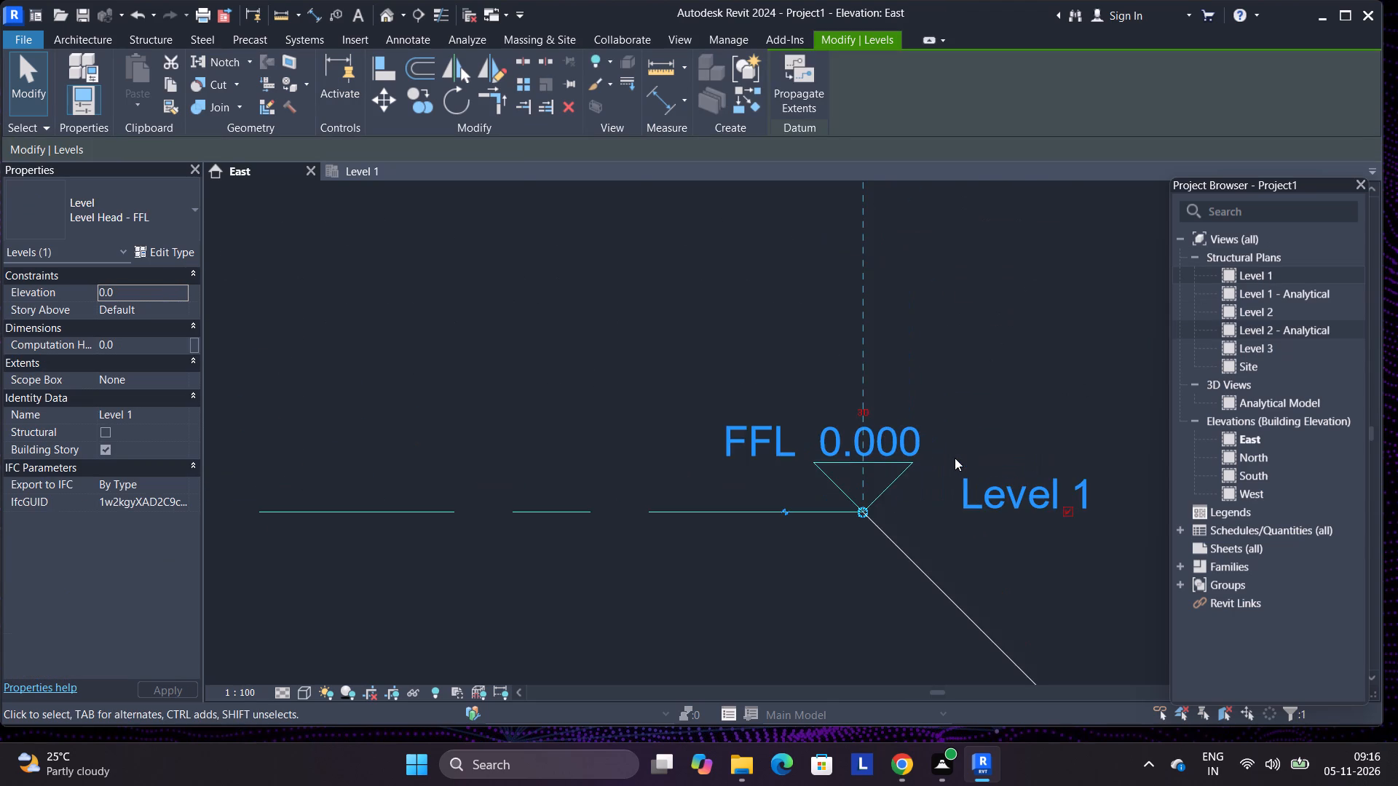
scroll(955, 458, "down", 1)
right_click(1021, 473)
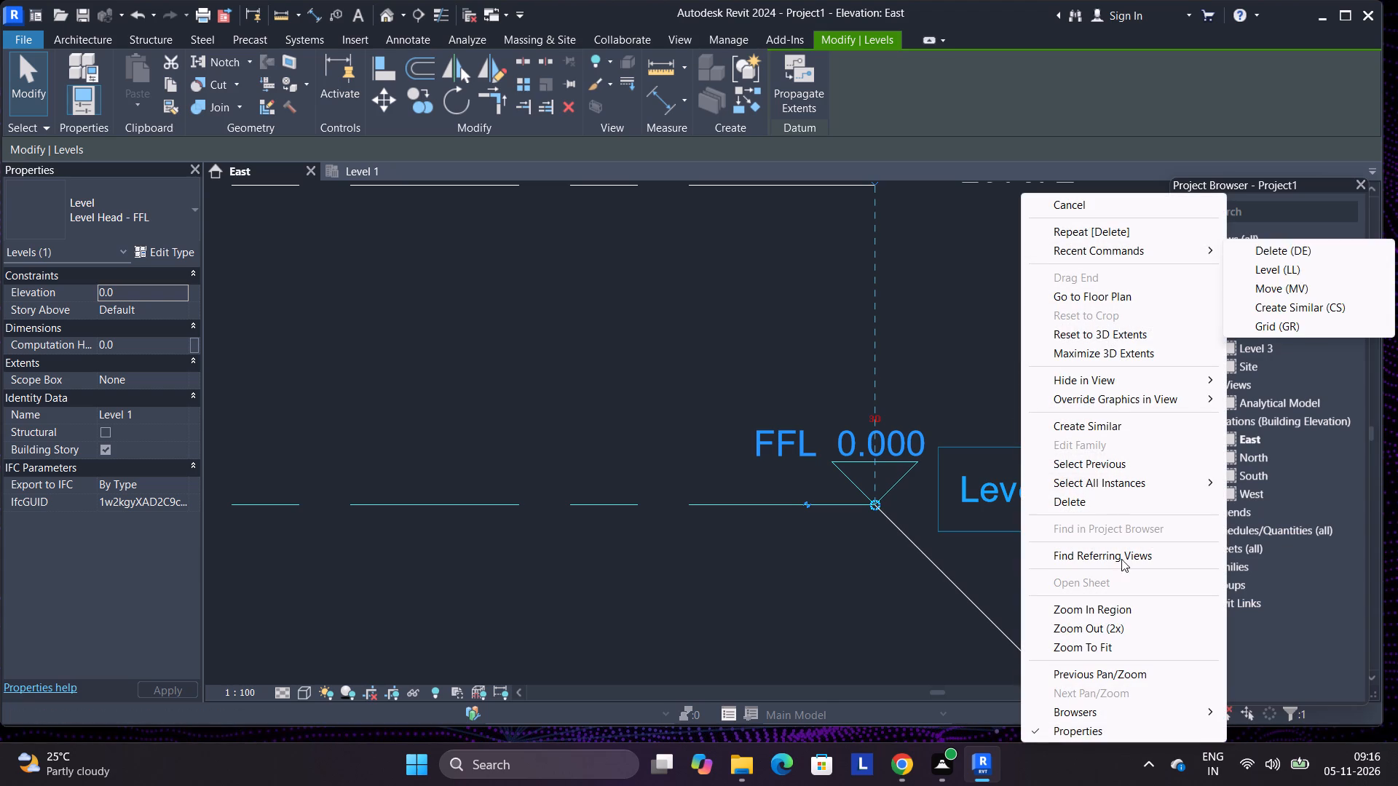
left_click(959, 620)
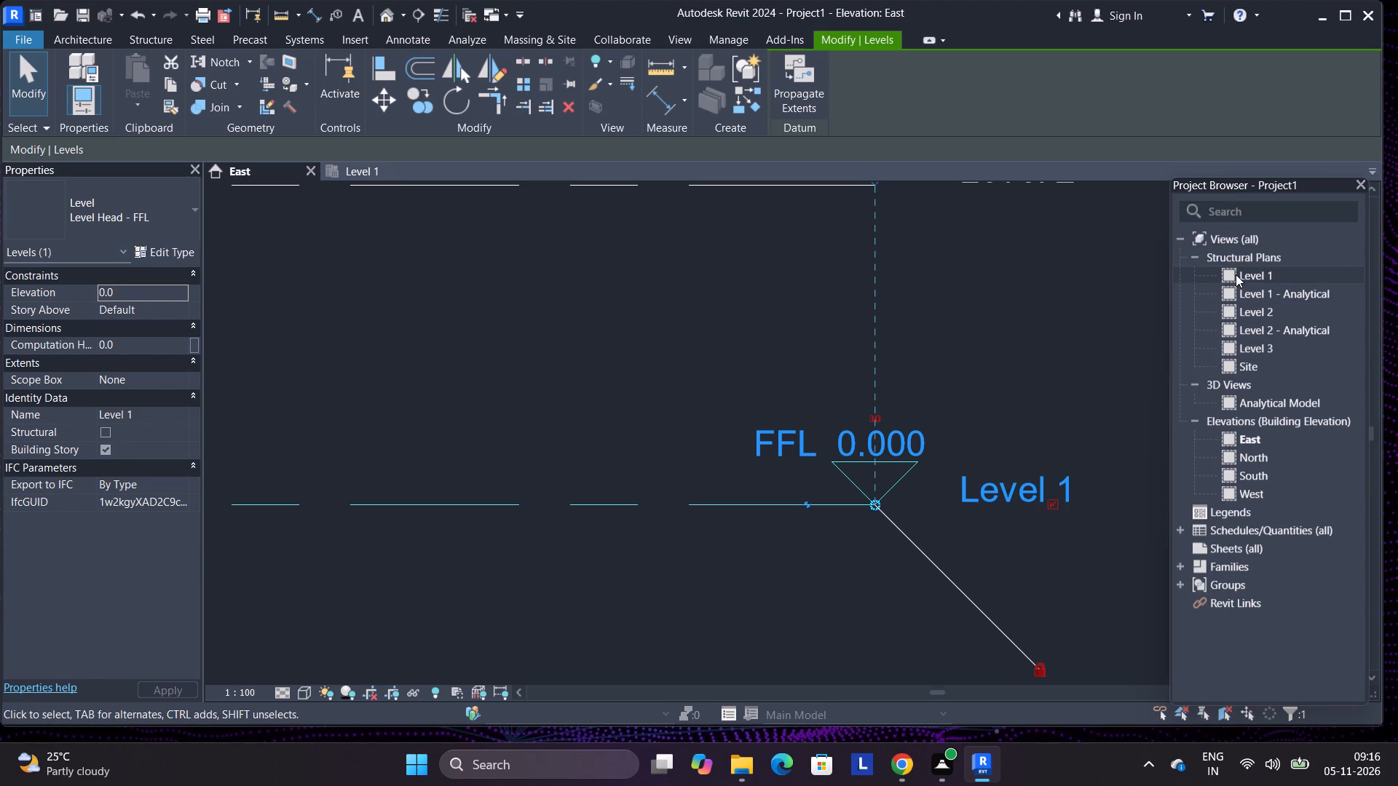
Rename the Level 1 structural plan as GFL, and rename the corresponding level and views with it.
left_click(1236, 274)
right_click(1236, 274)
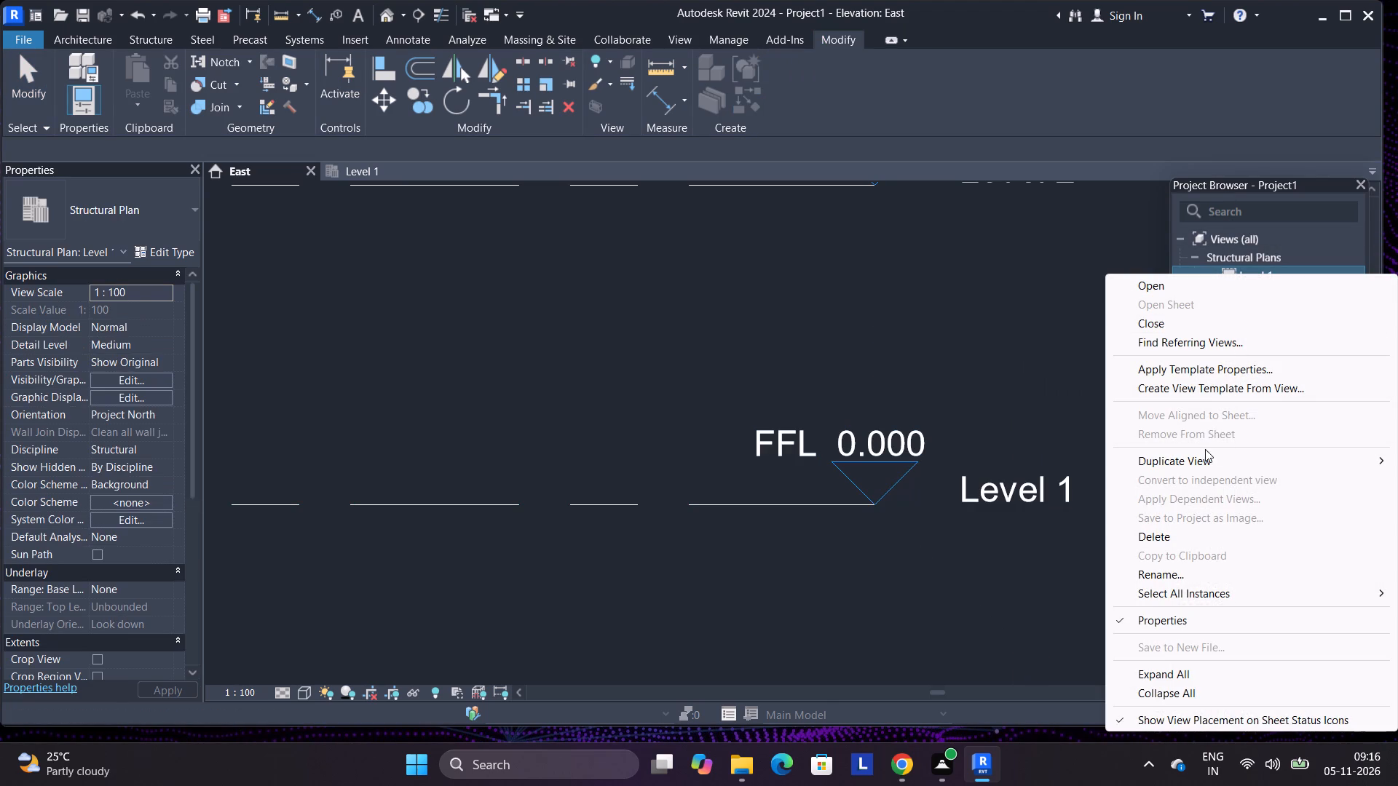
left_click(1171, 574)
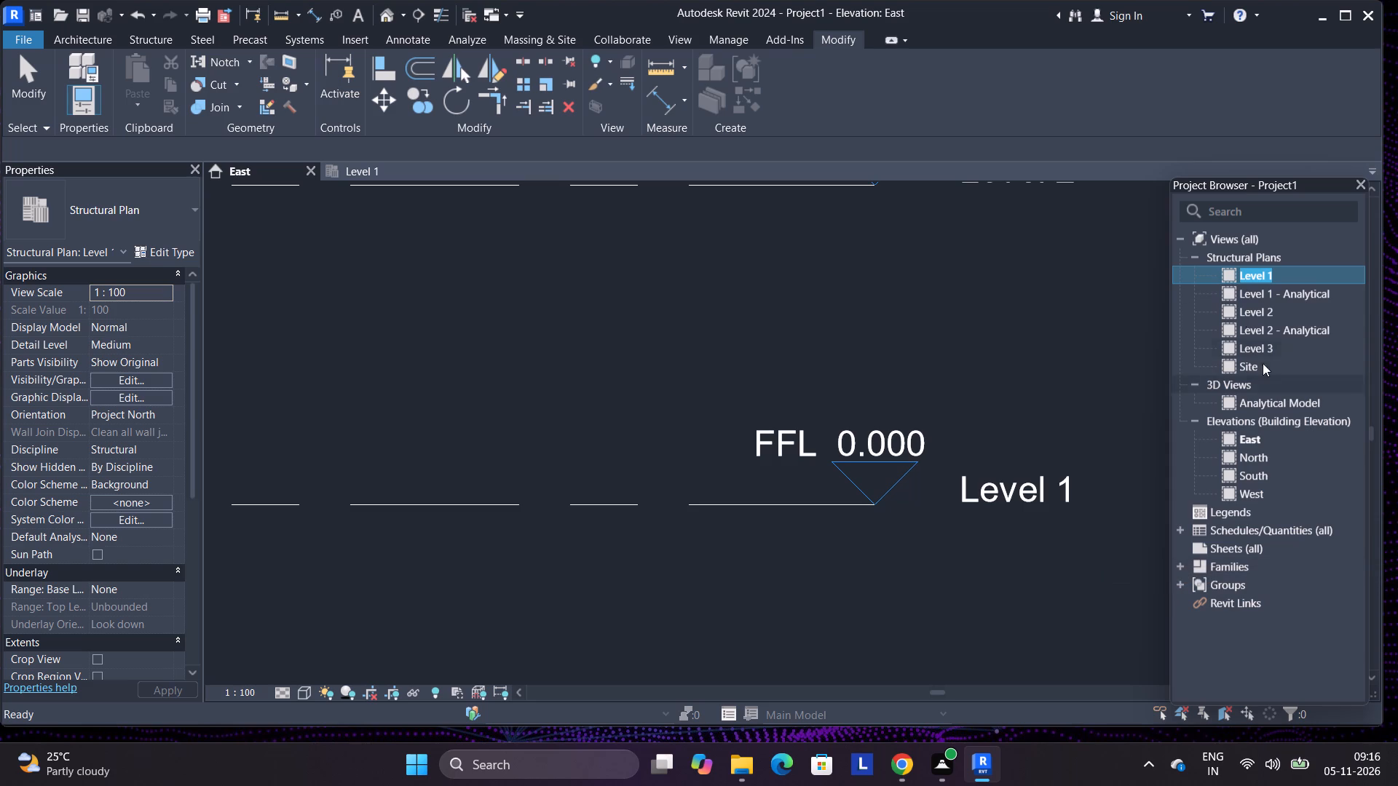
left_click(1244, 275)
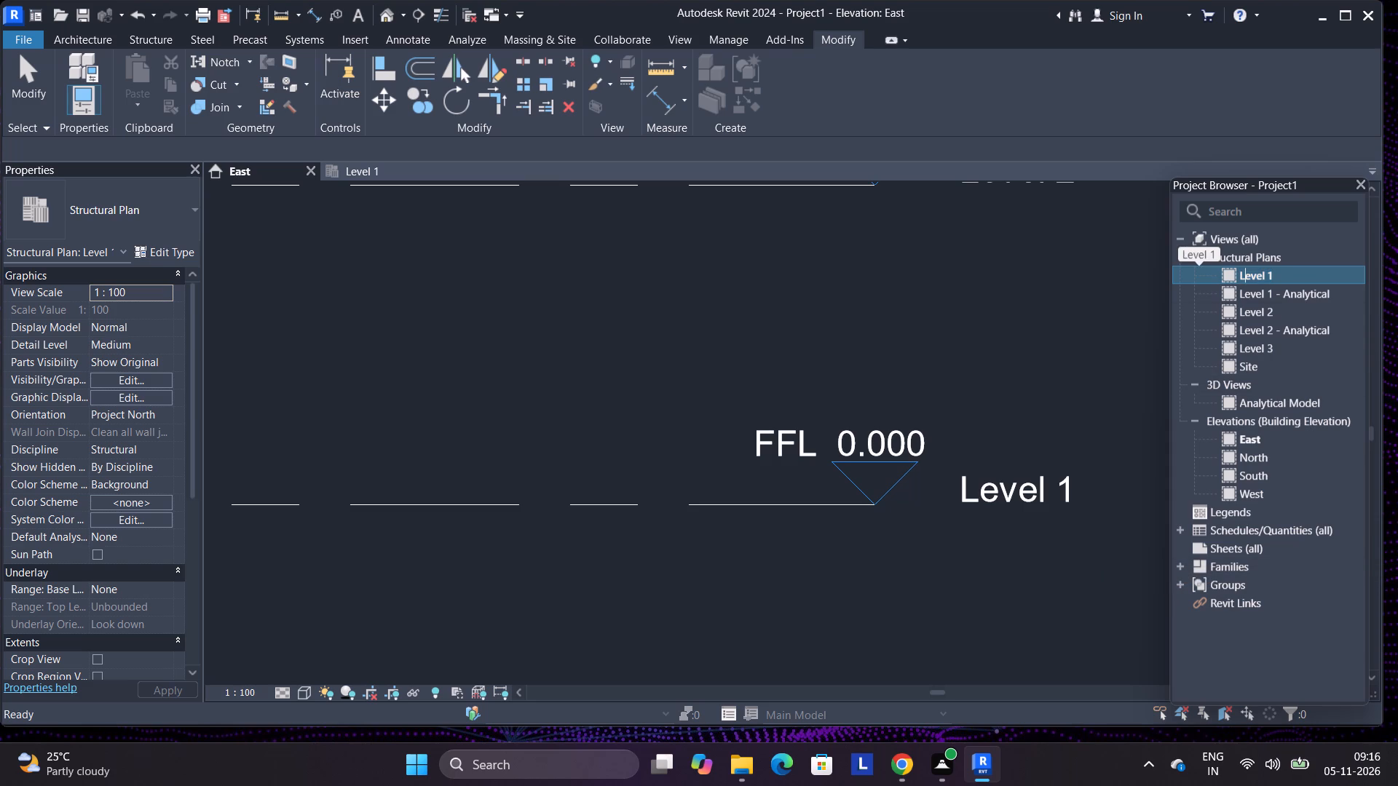
left_click(1244, 275)
left_click_drag(1290, 274, 1271, 268)
left_click_drag(1271, 268, 1233, 254)
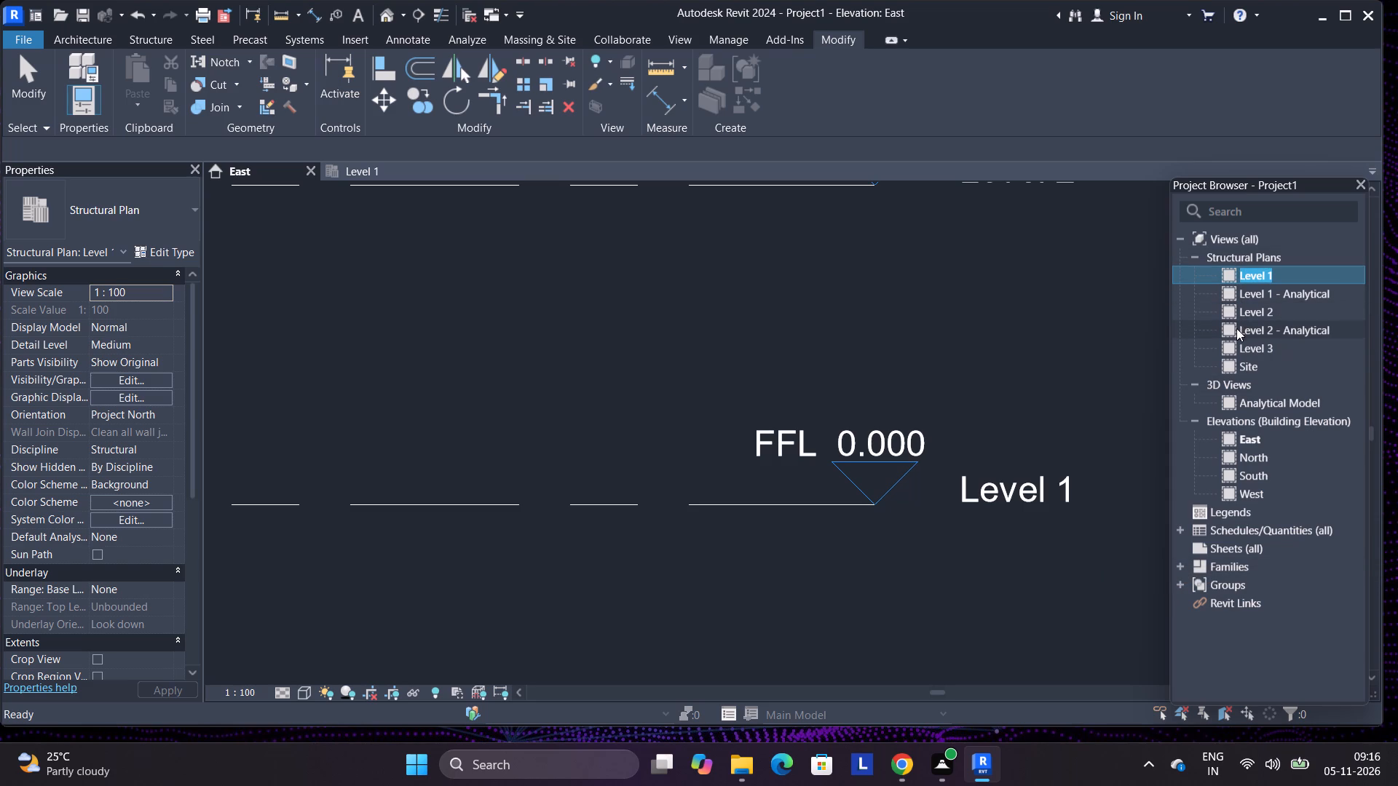
key("g")
key("BackSpace")
key("g")
key("f")
key("l")
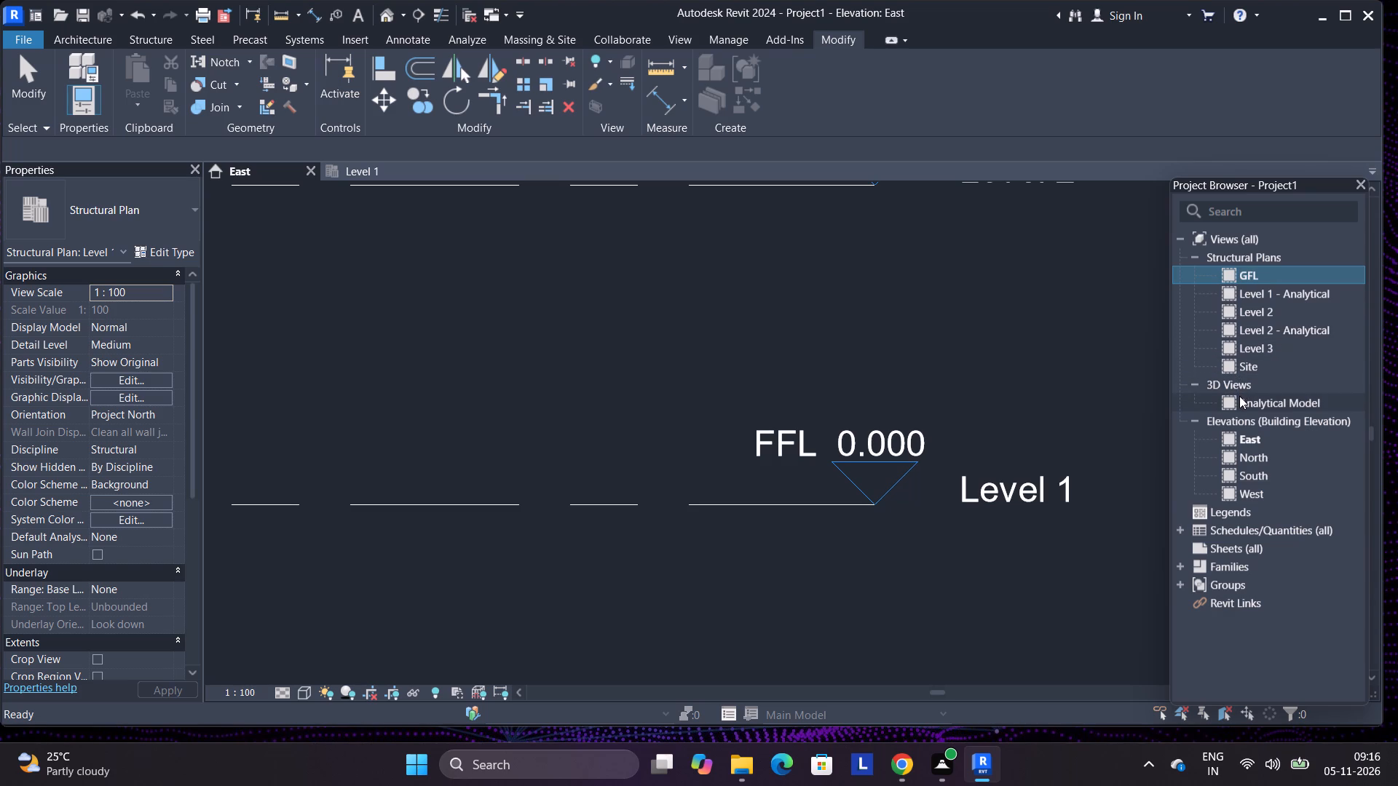
key("Return")
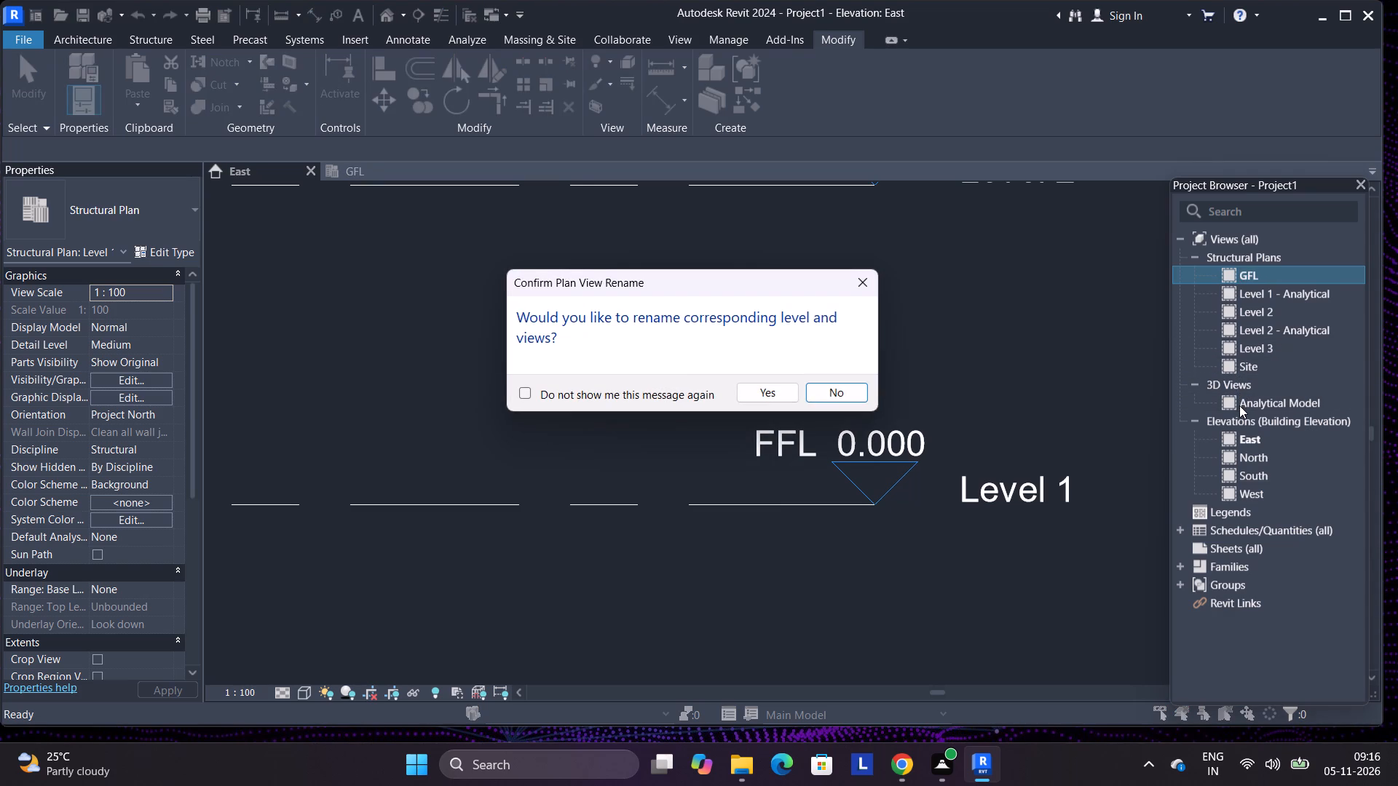
left_click(789, 385)
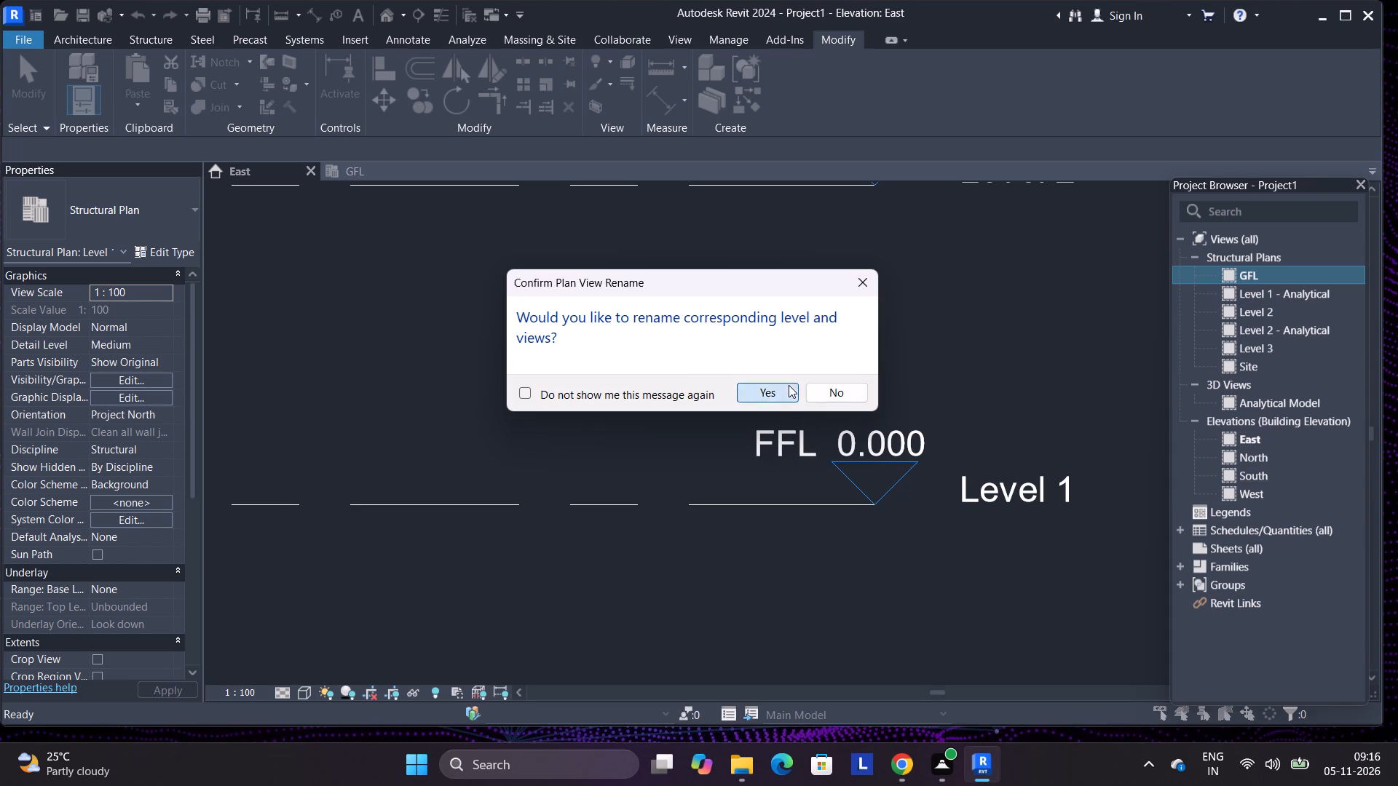
Rename the Level 2 structural plan as FFL, and rename the corresponding level and views with it.
scroll(955, 423, "down", 2)
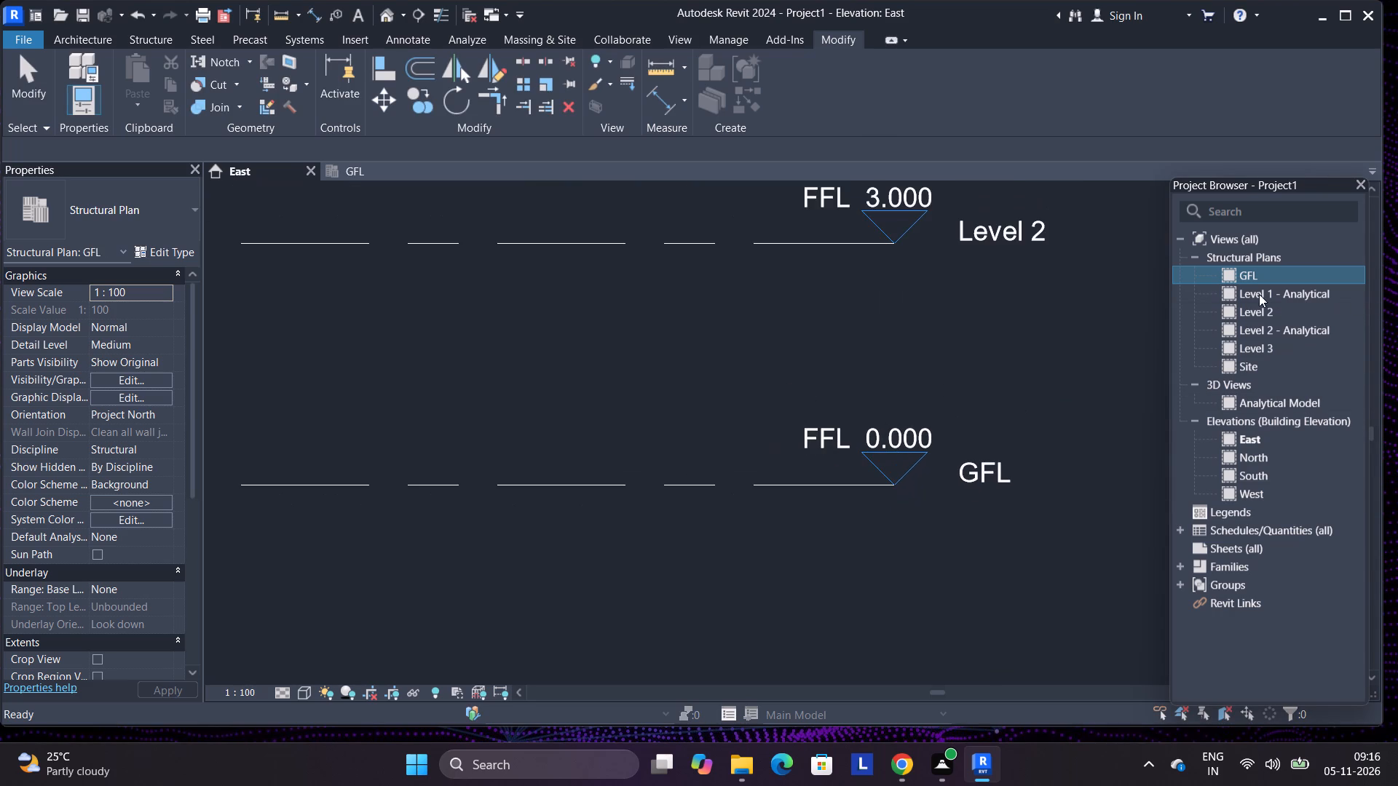
left_click(1263, 318)
left_click(1263, 318)
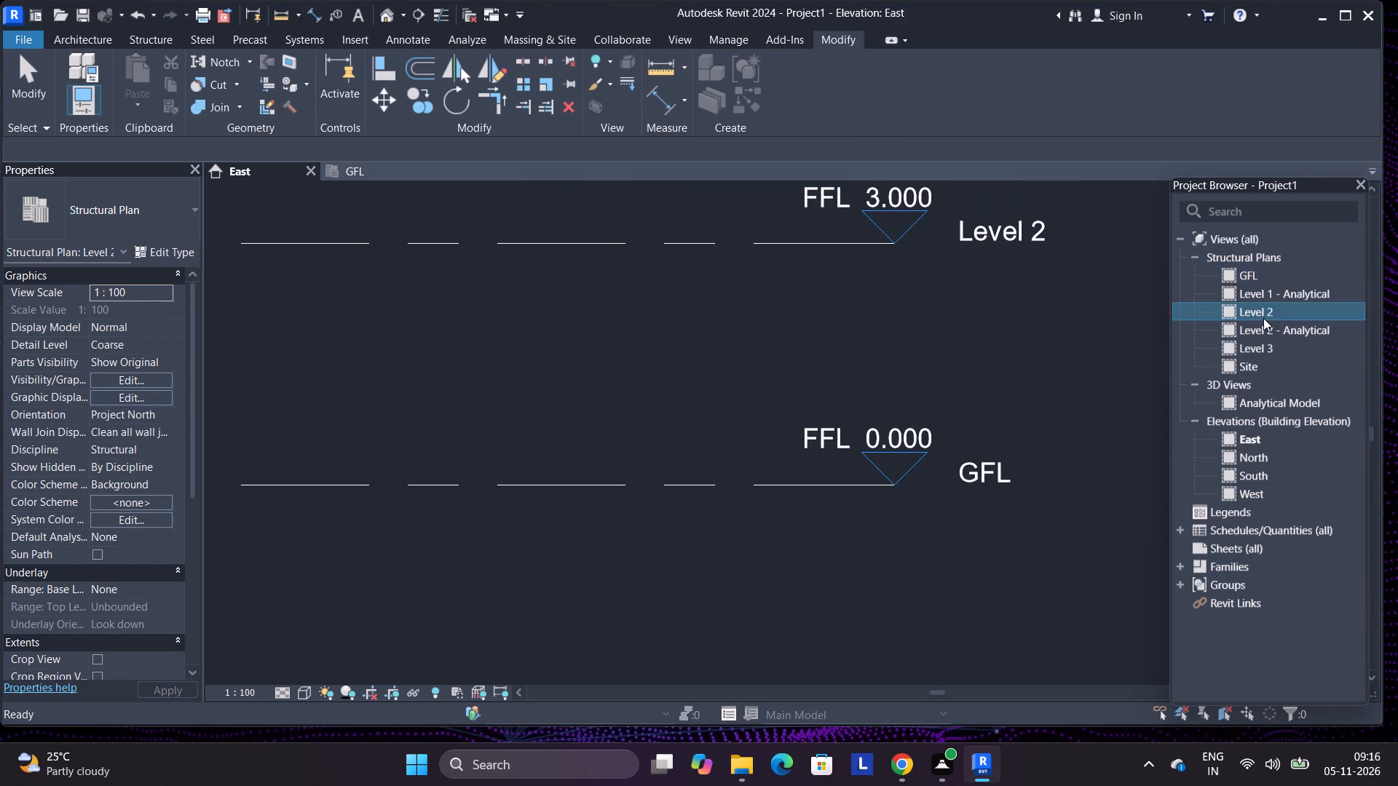
right_click(1263, 318)
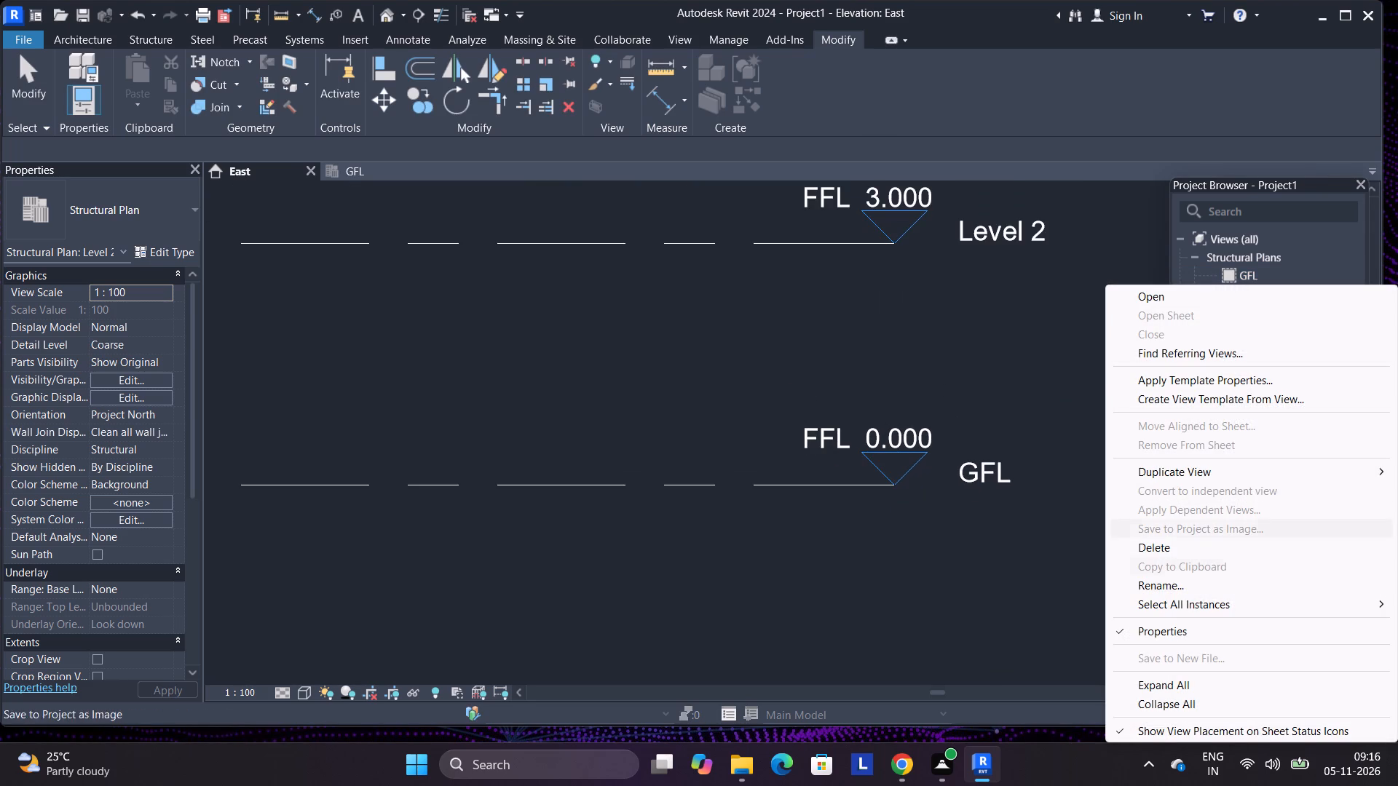
left_click(1204, 593)
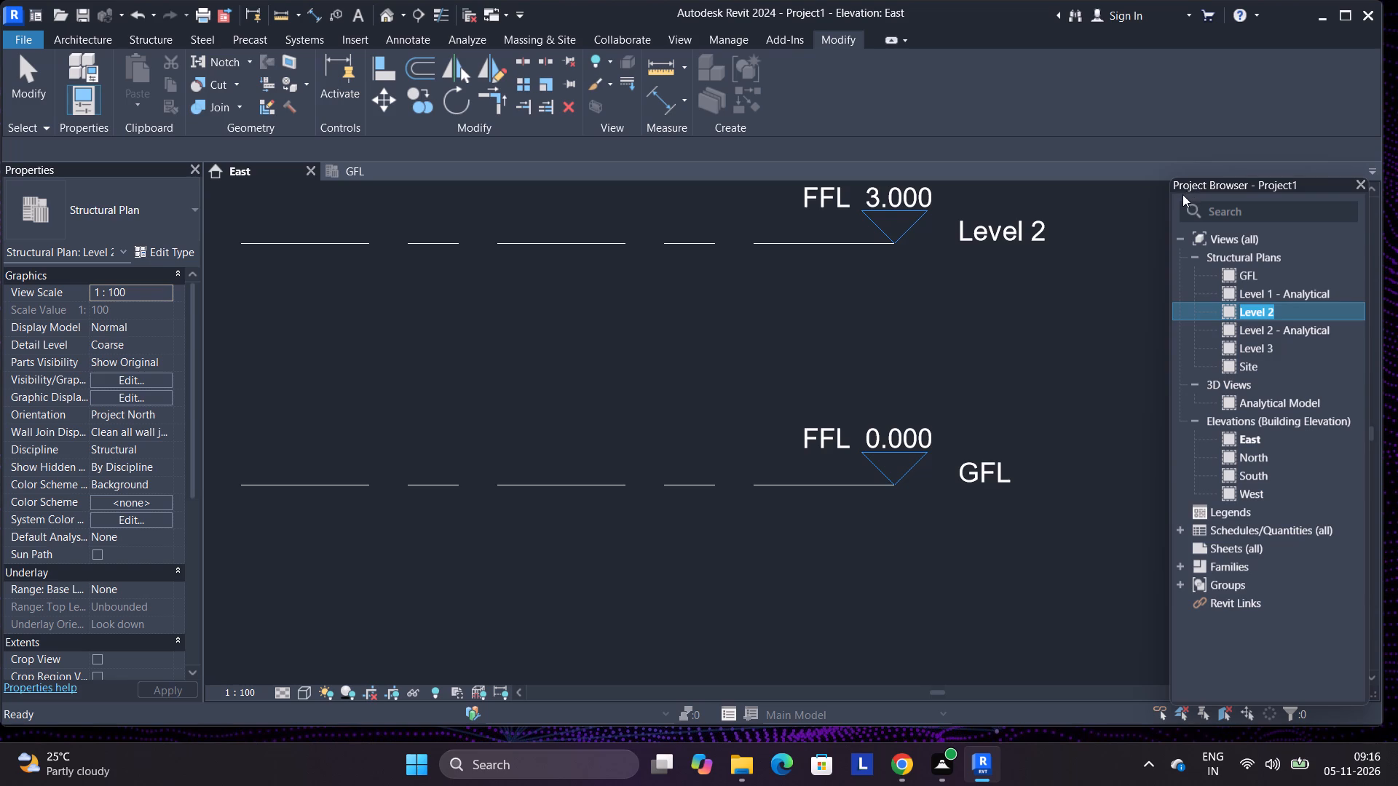
key("f")
key("f")
key("l")
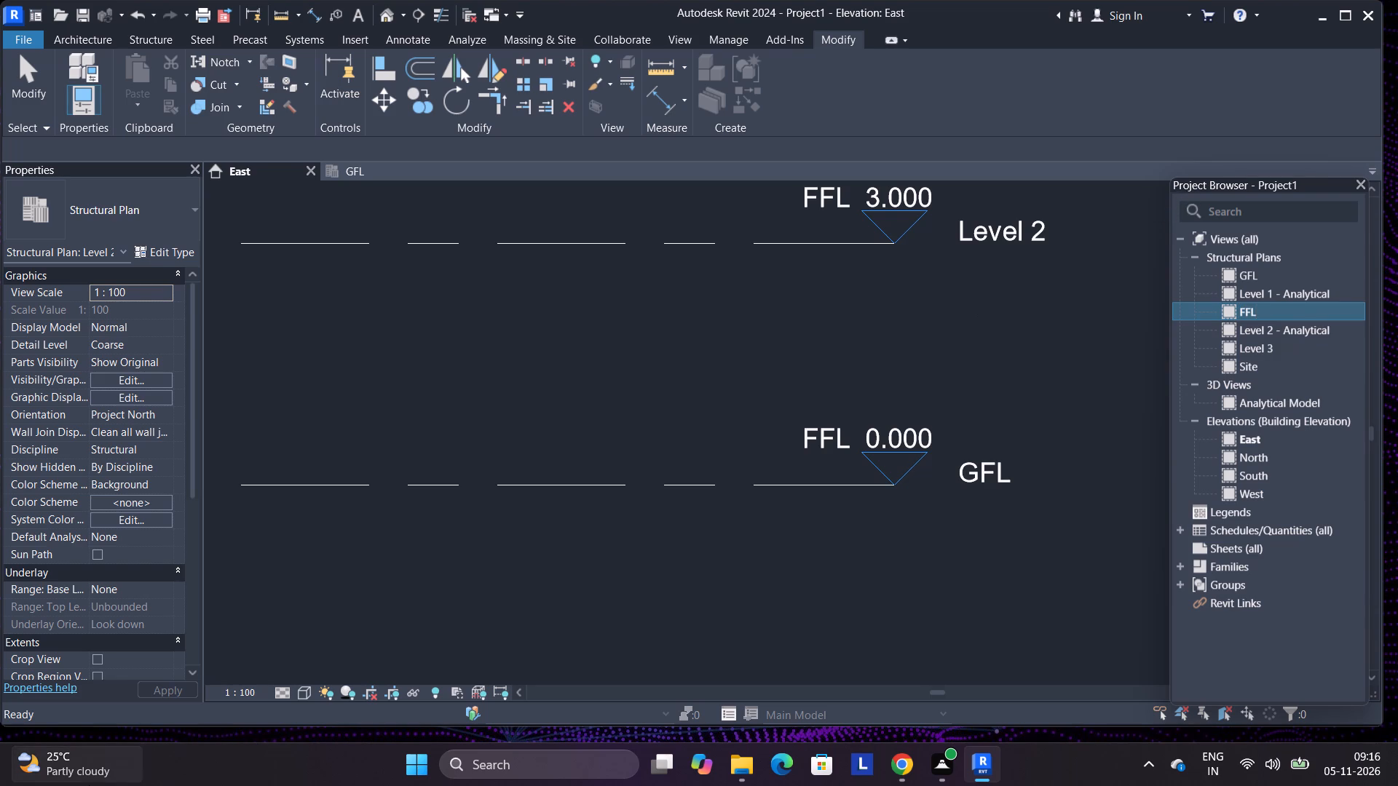
left_click(1269, 351)
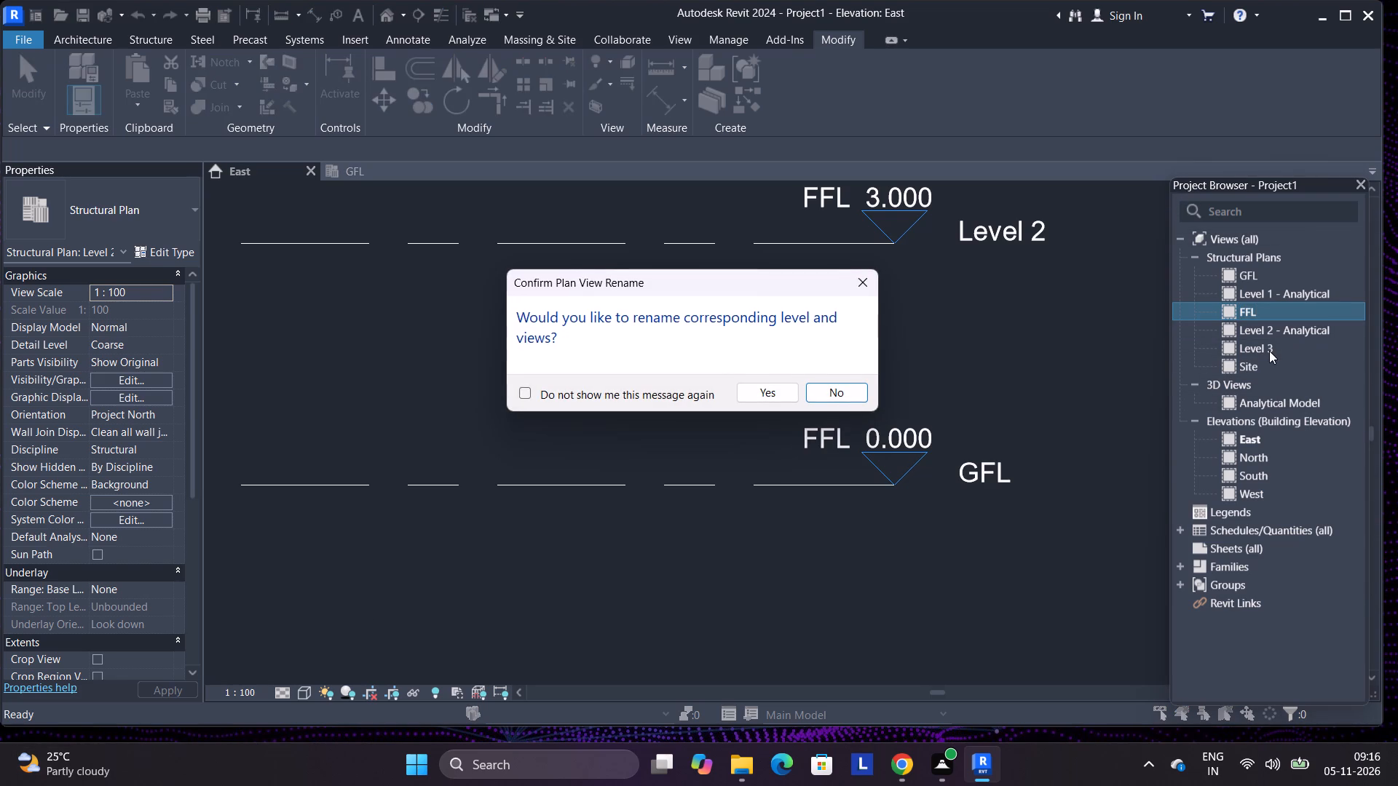
left_click(609, 393)
left_click(745, 388)
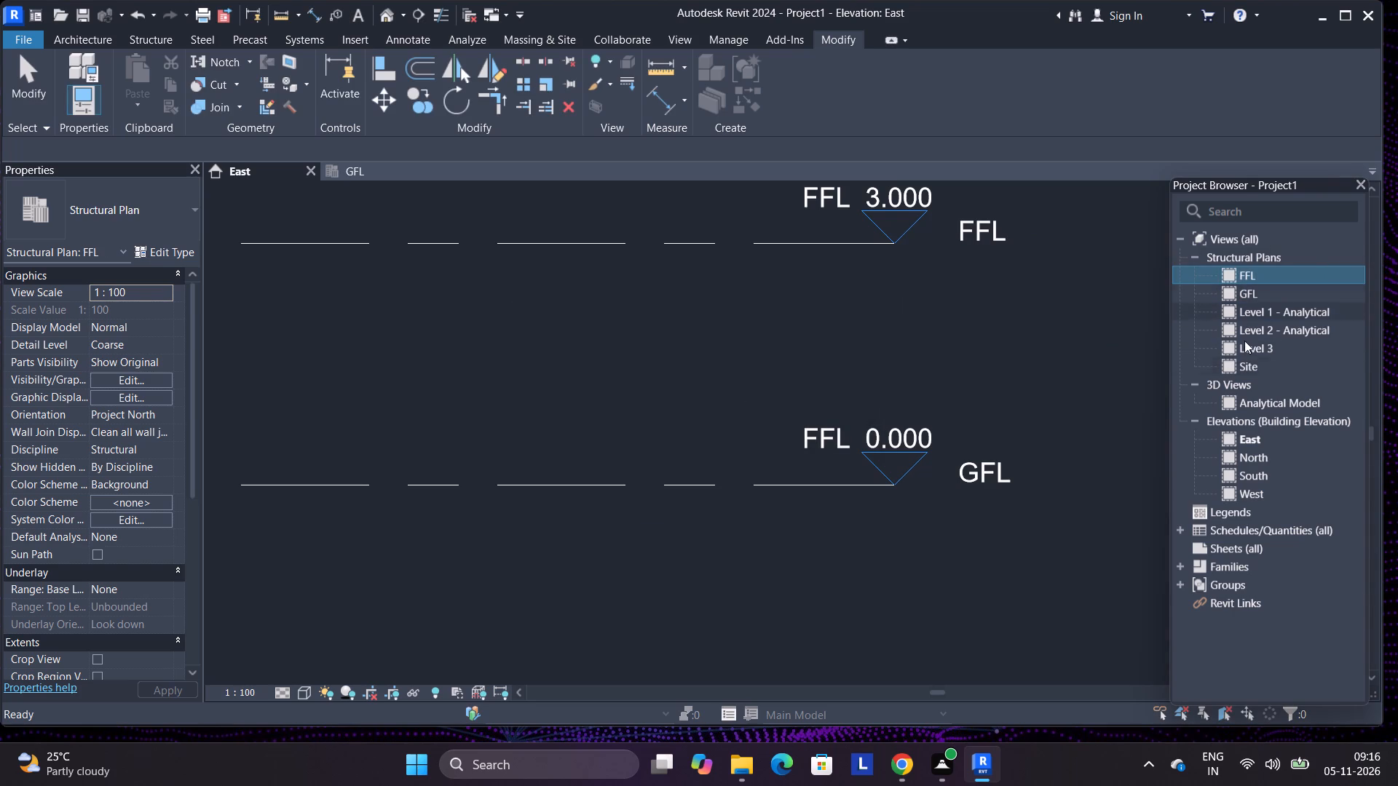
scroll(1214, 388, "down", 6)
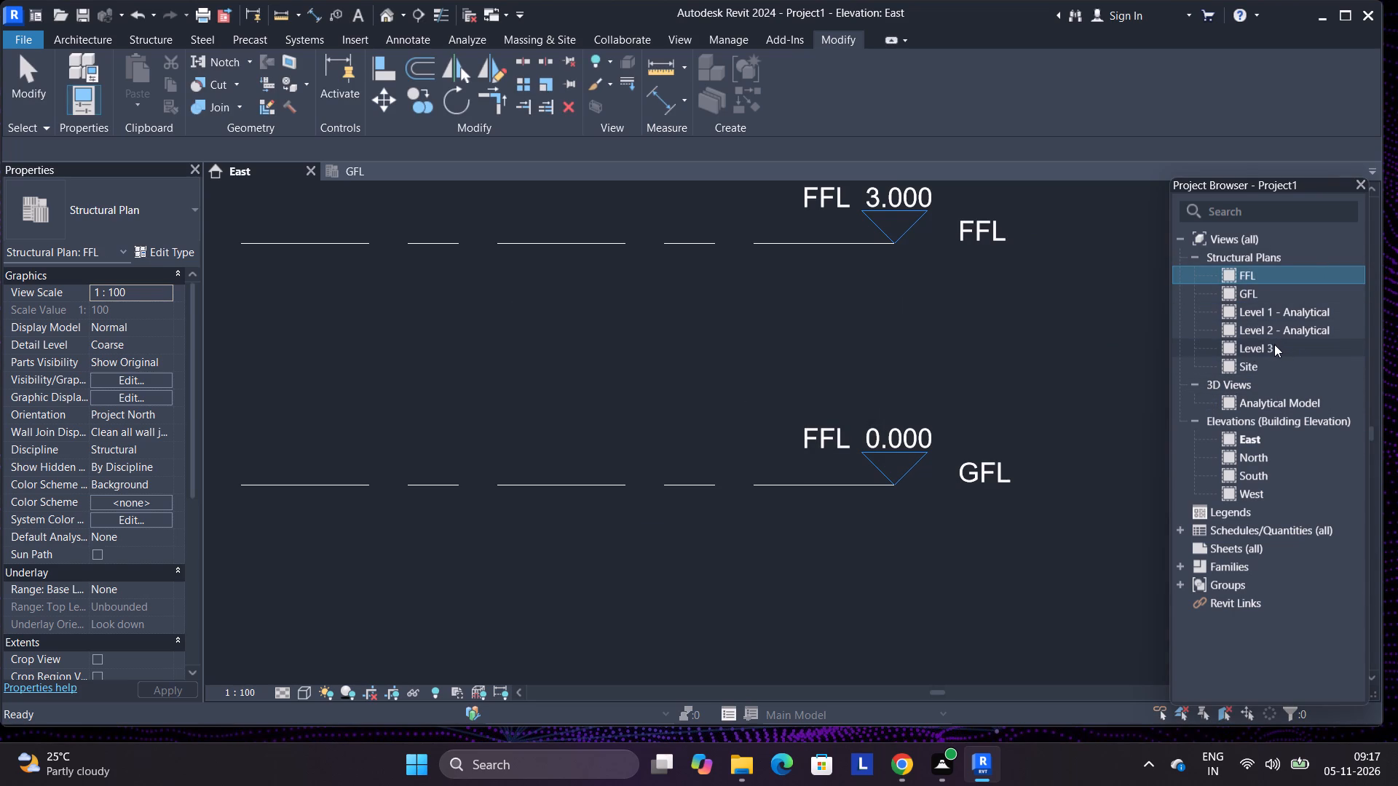
Rename the Level 3 structural plan as TERRACE.
left_click(1264, 348)
left_click(1264, 348)
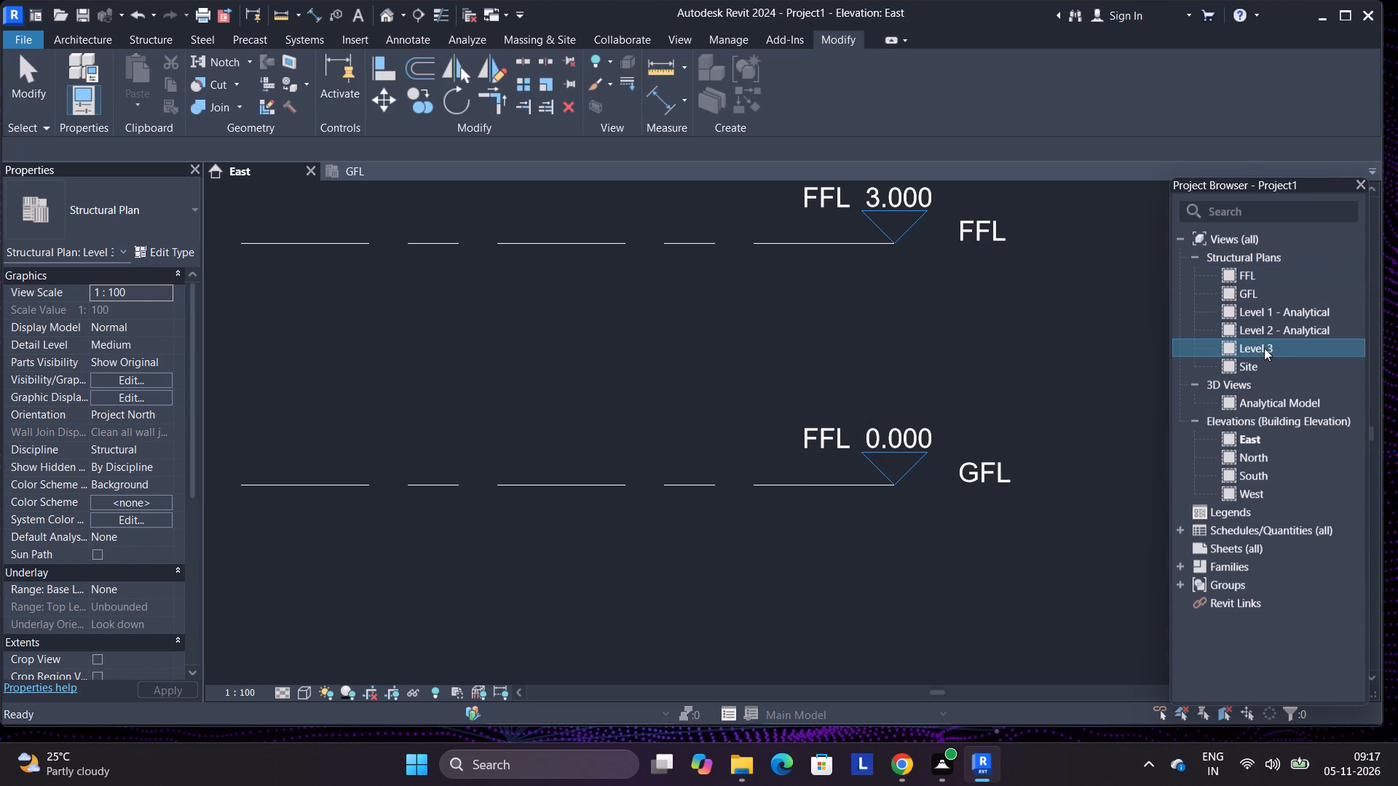
key("t")
key("e")
key("r")
key("r")
key("a")
key("c")
key("e")
left_click(1125, 363)
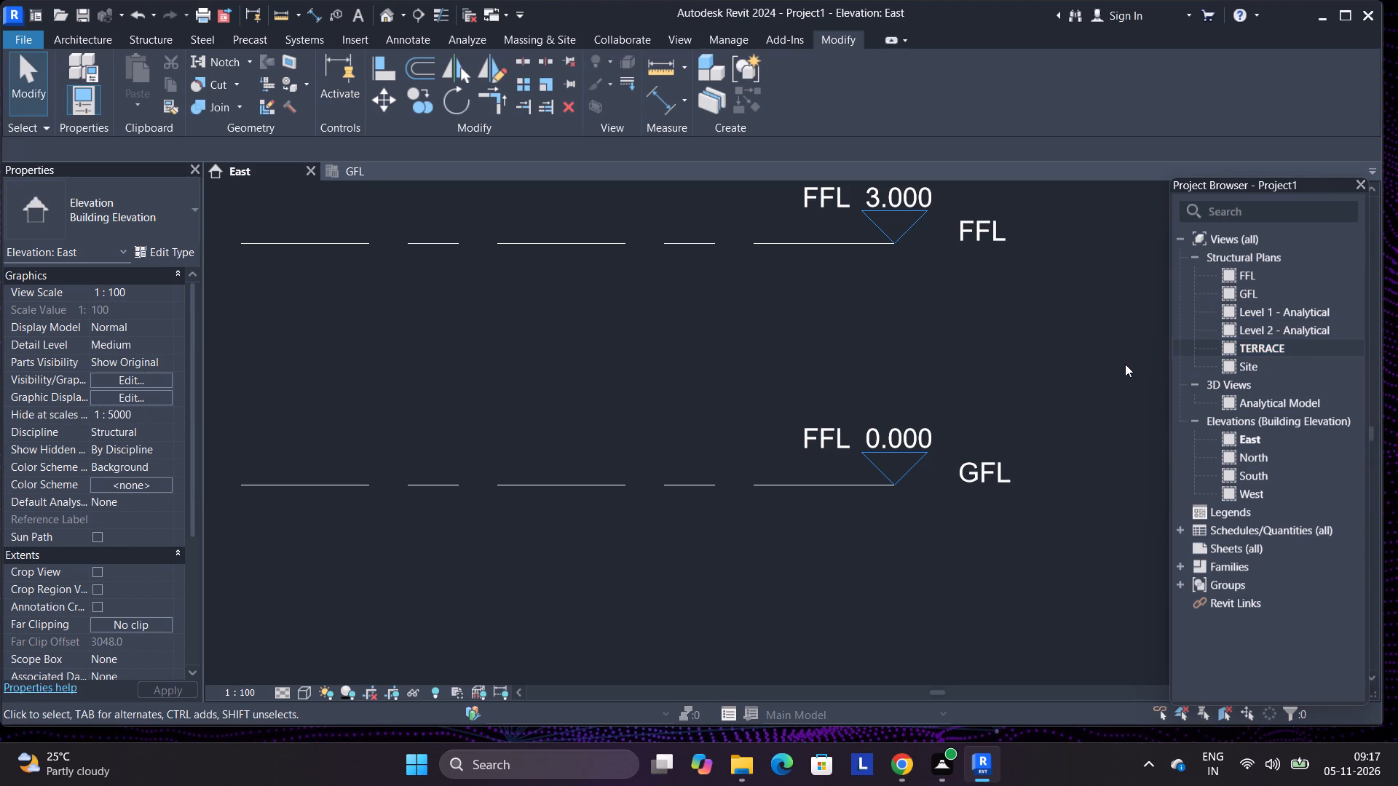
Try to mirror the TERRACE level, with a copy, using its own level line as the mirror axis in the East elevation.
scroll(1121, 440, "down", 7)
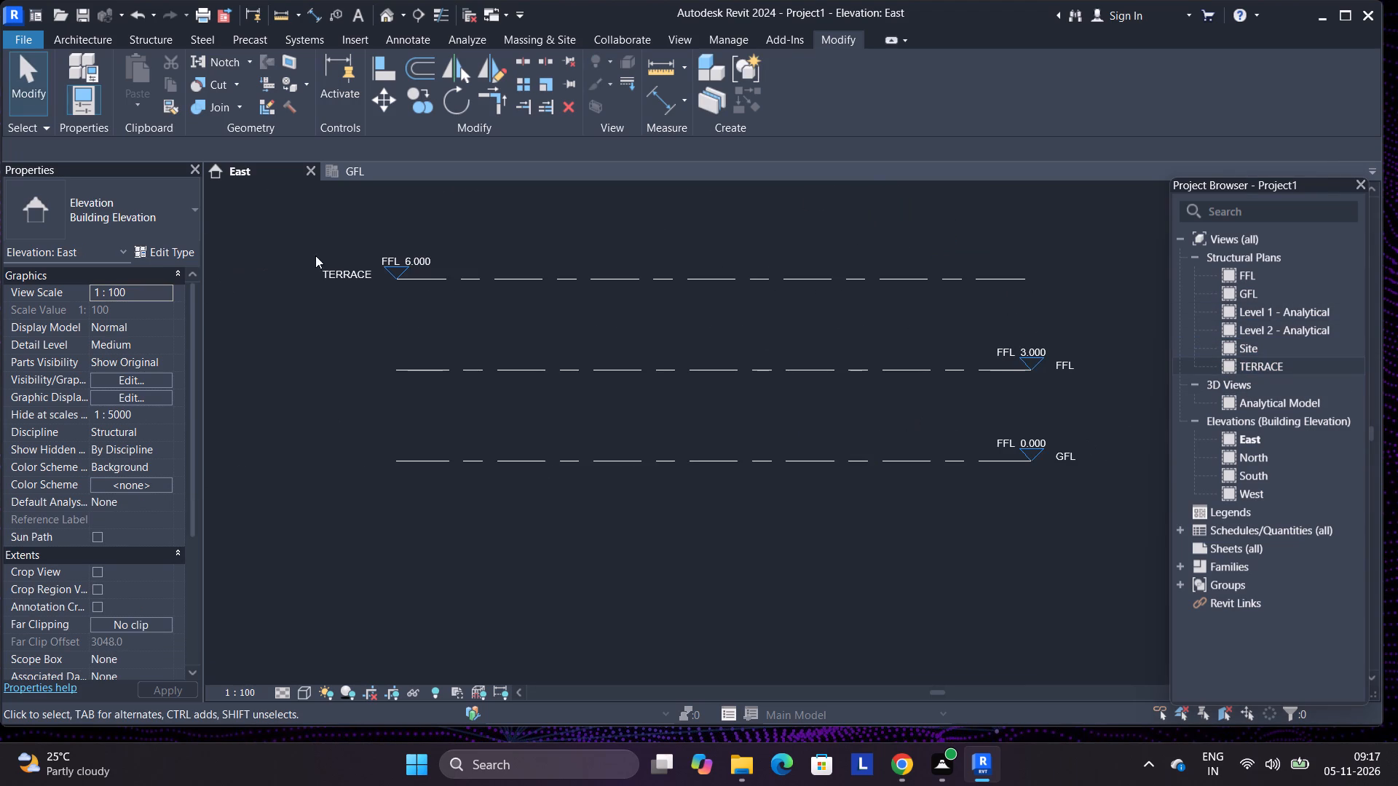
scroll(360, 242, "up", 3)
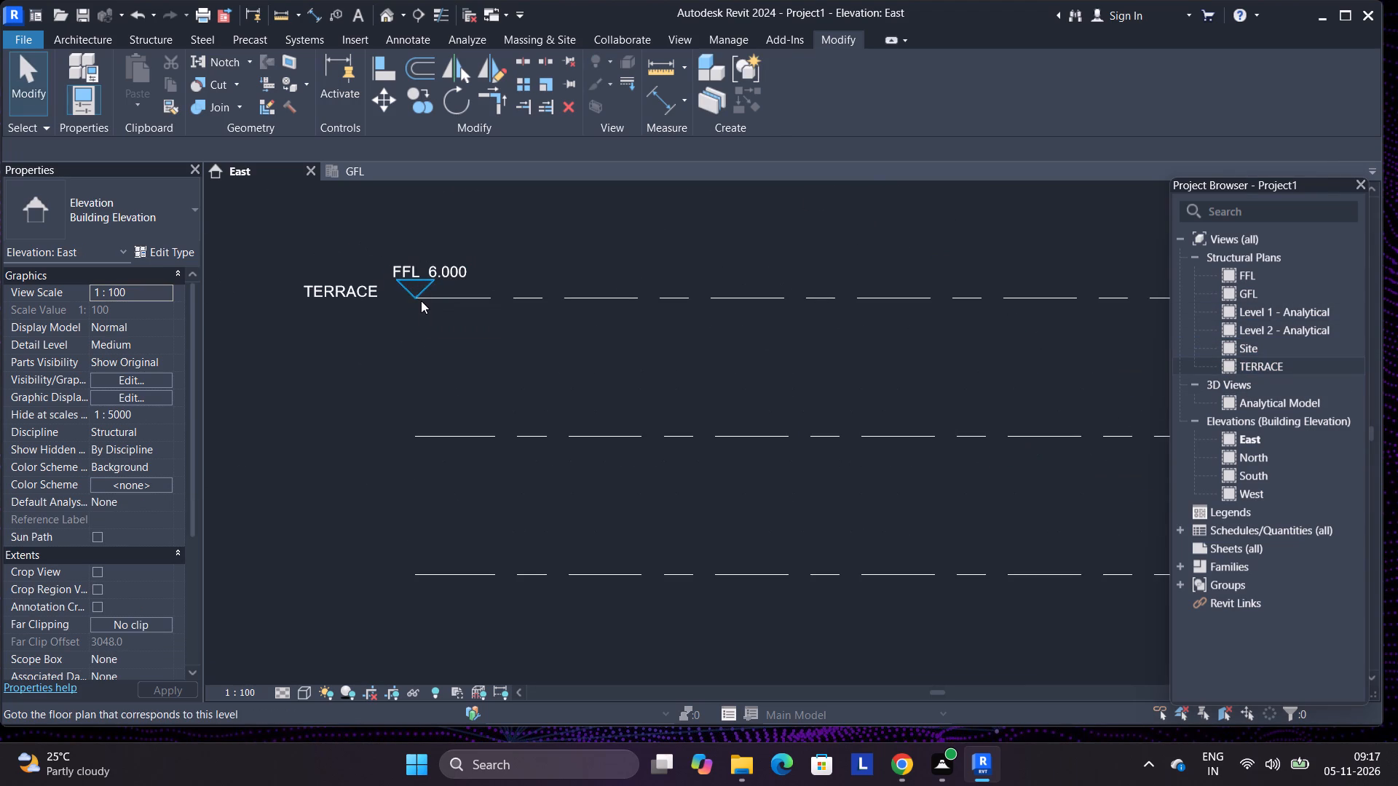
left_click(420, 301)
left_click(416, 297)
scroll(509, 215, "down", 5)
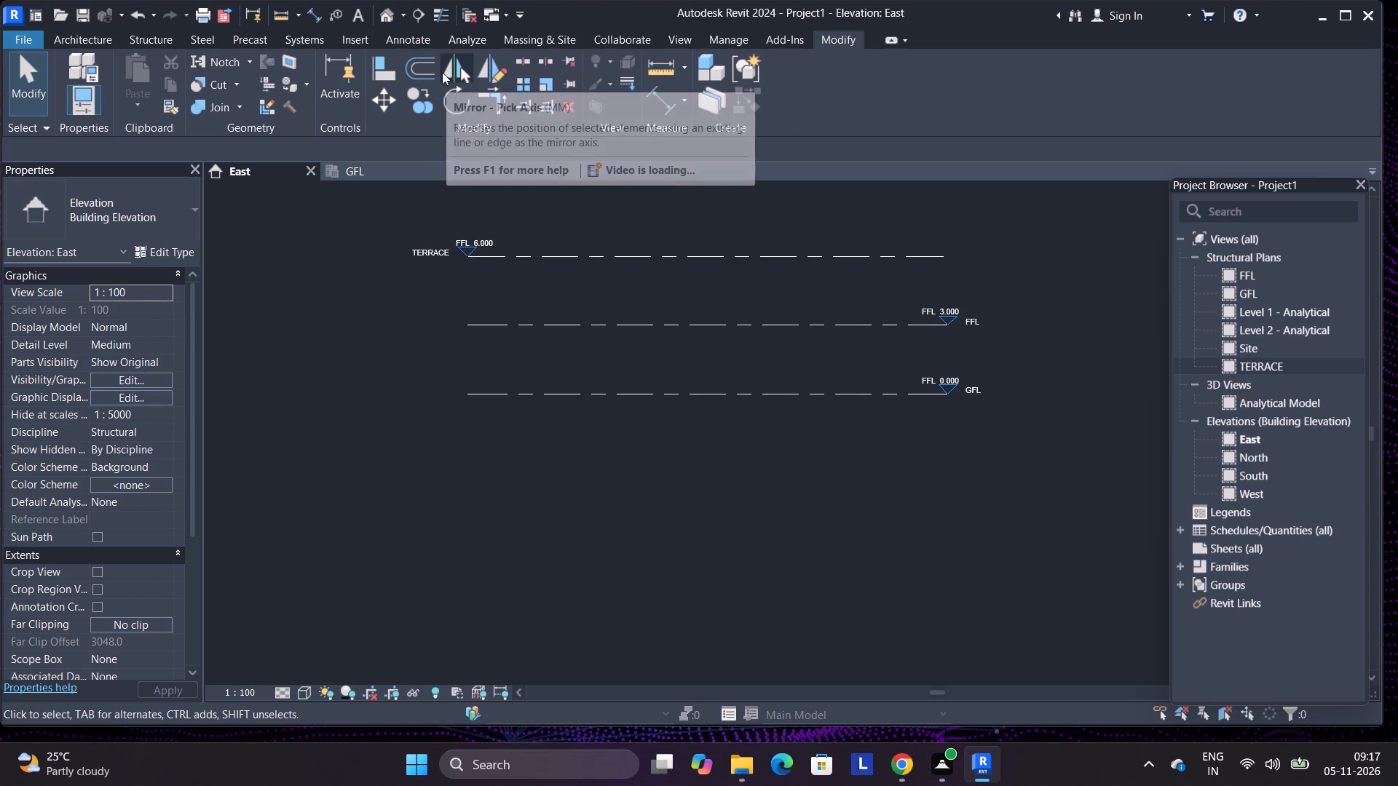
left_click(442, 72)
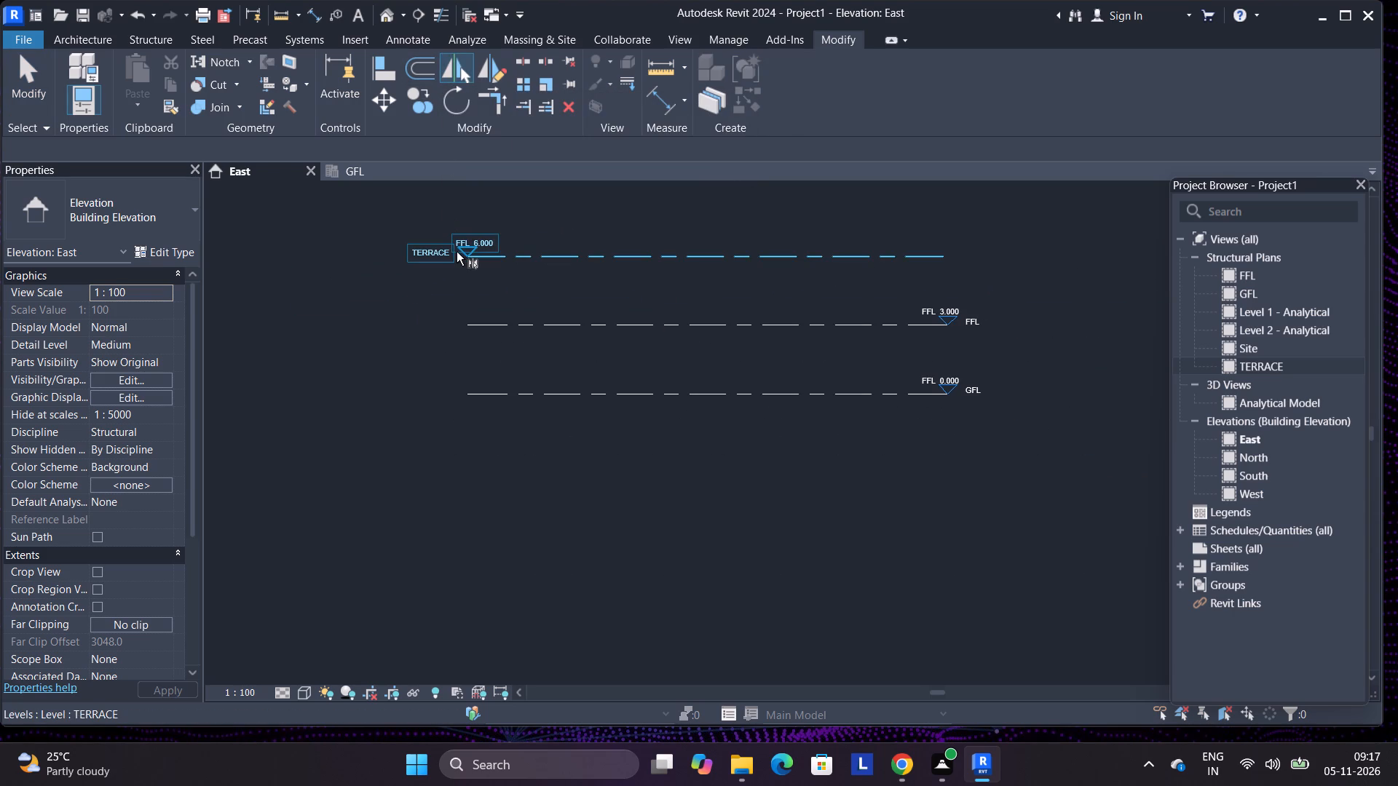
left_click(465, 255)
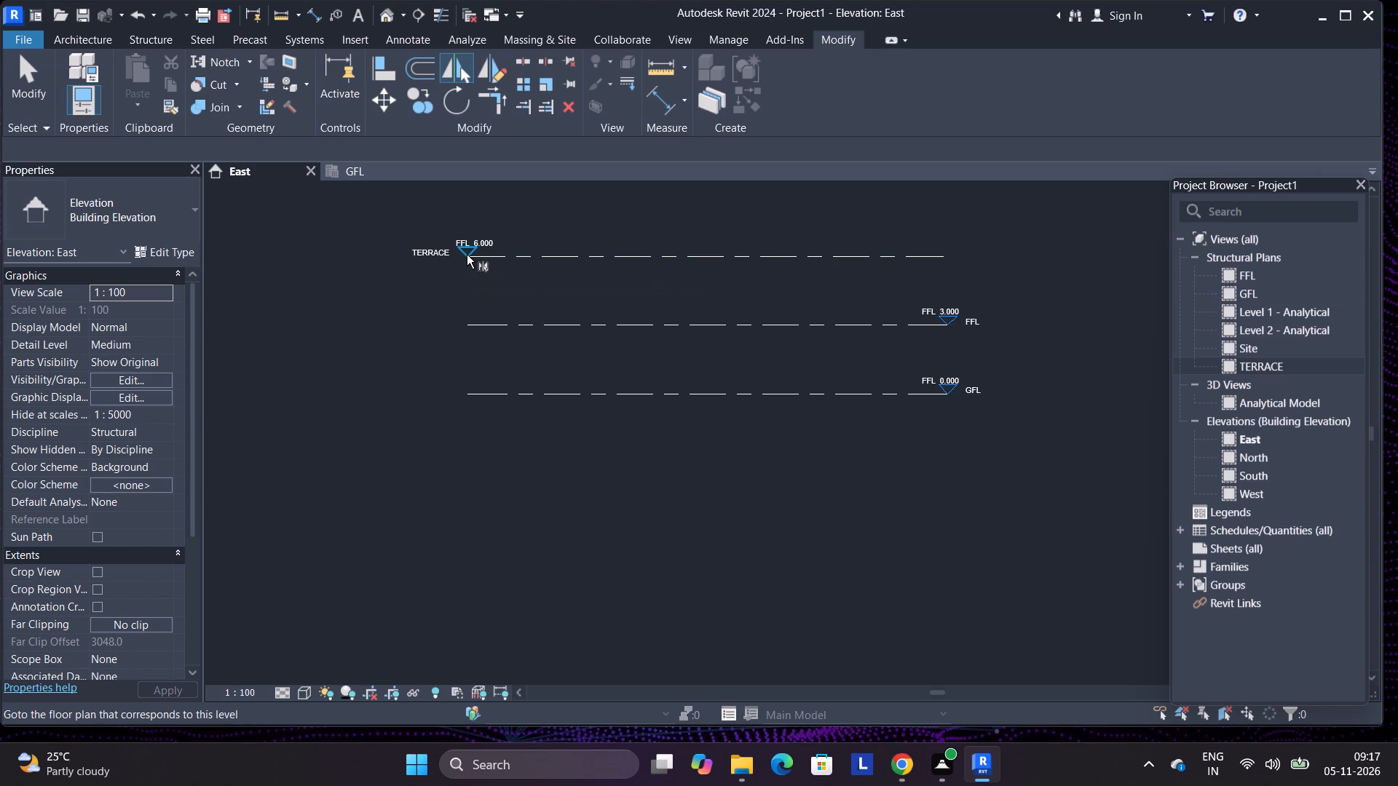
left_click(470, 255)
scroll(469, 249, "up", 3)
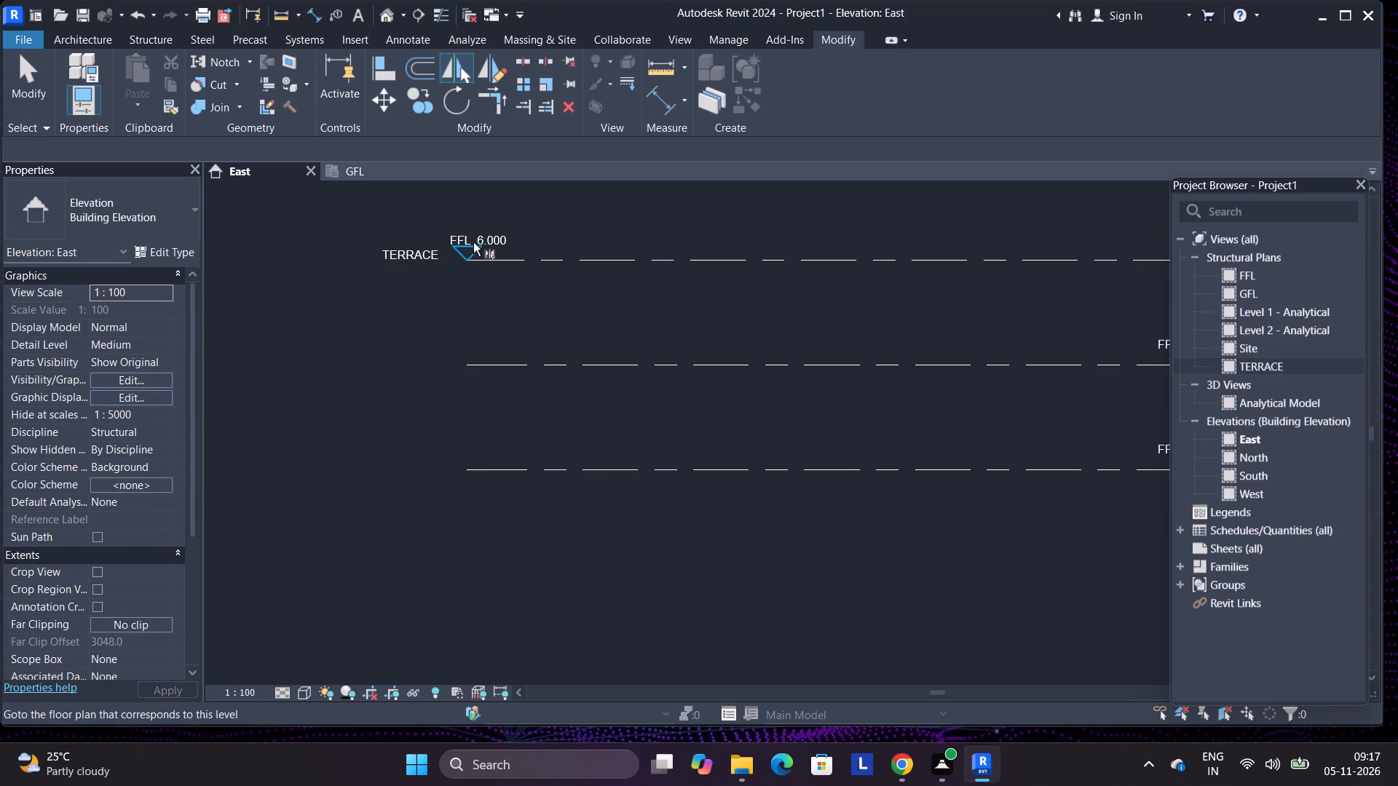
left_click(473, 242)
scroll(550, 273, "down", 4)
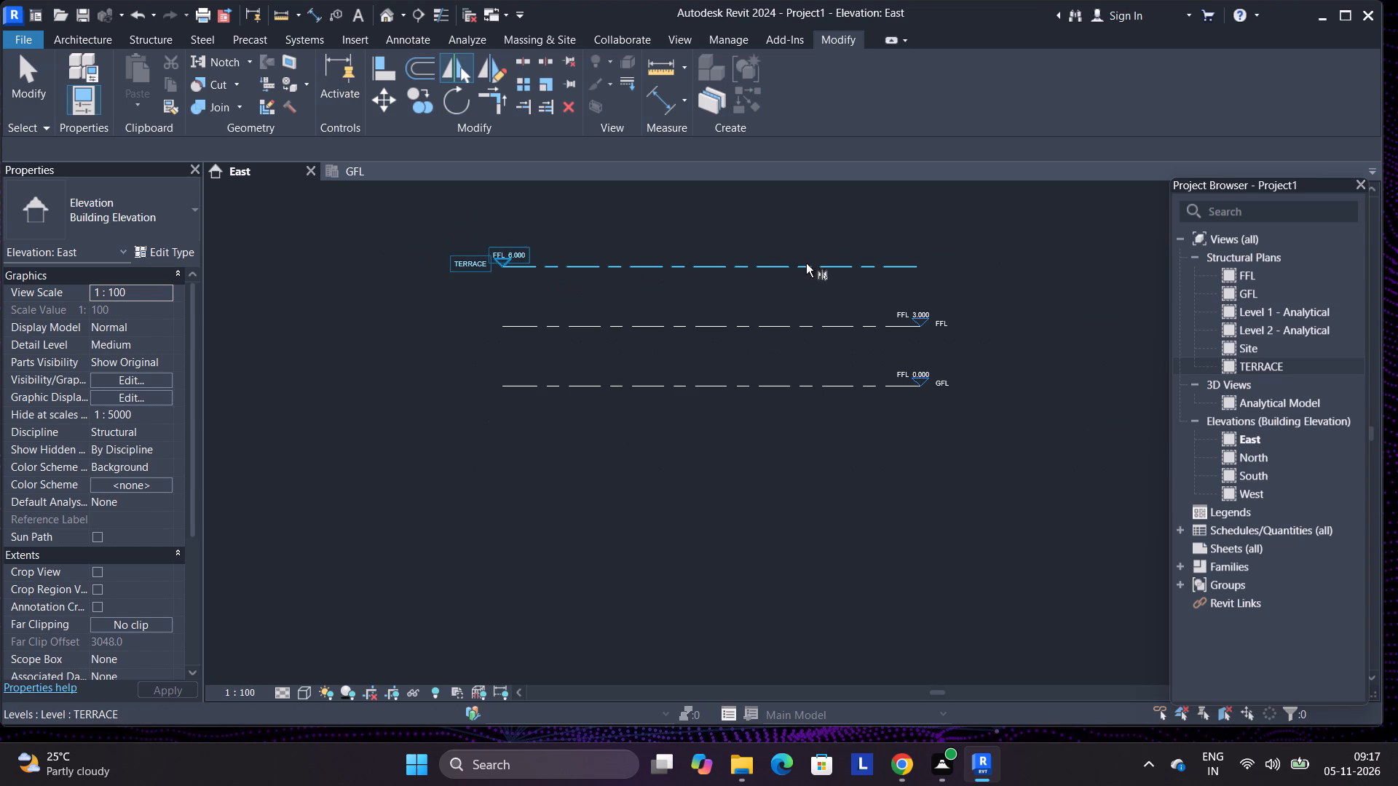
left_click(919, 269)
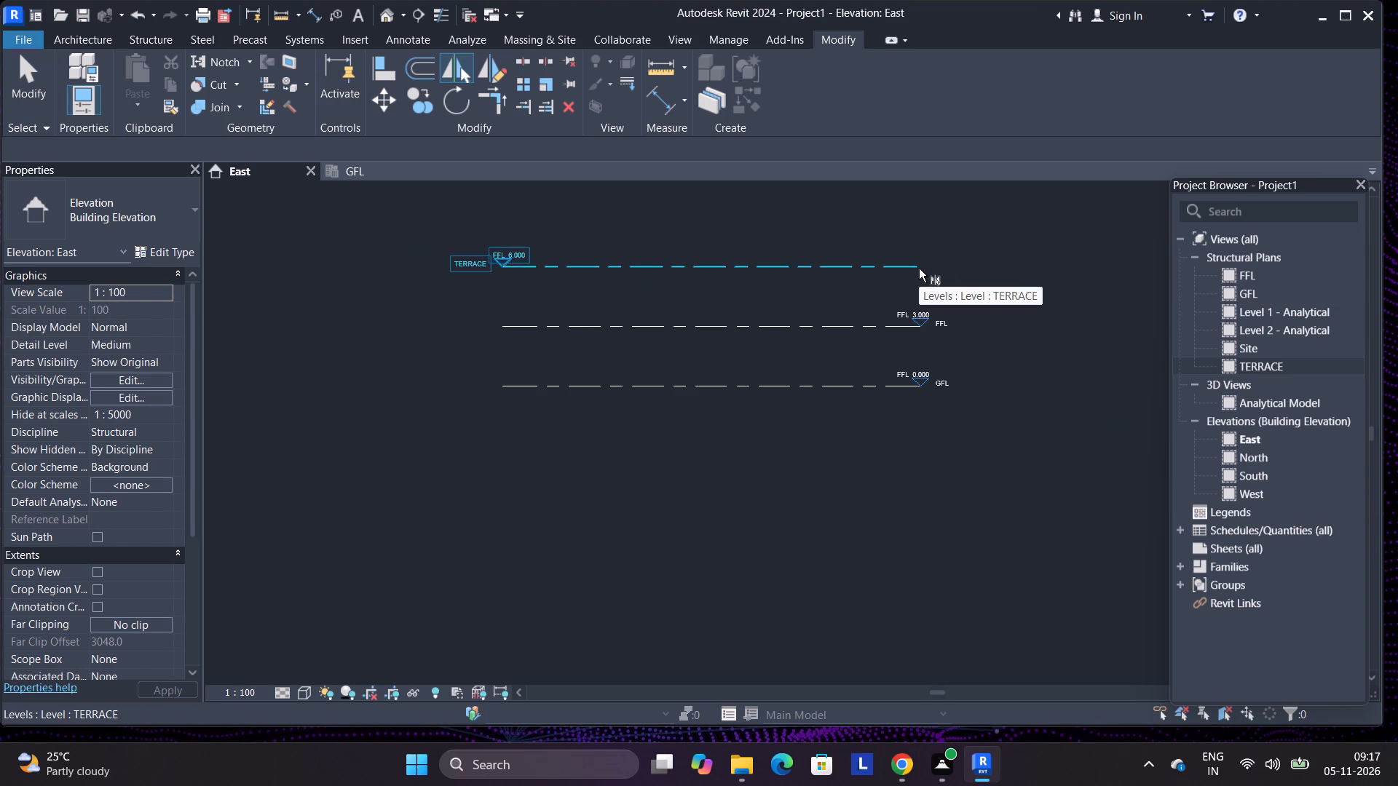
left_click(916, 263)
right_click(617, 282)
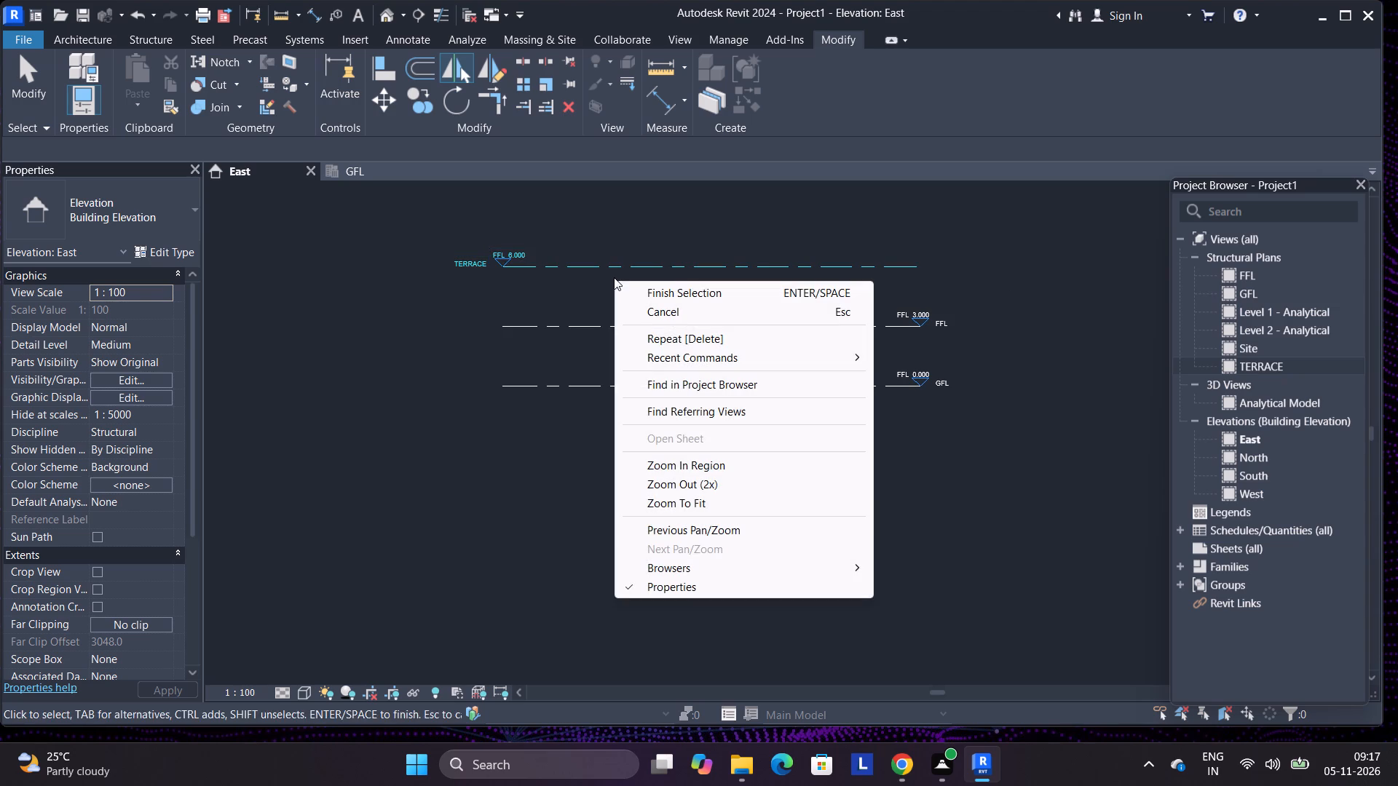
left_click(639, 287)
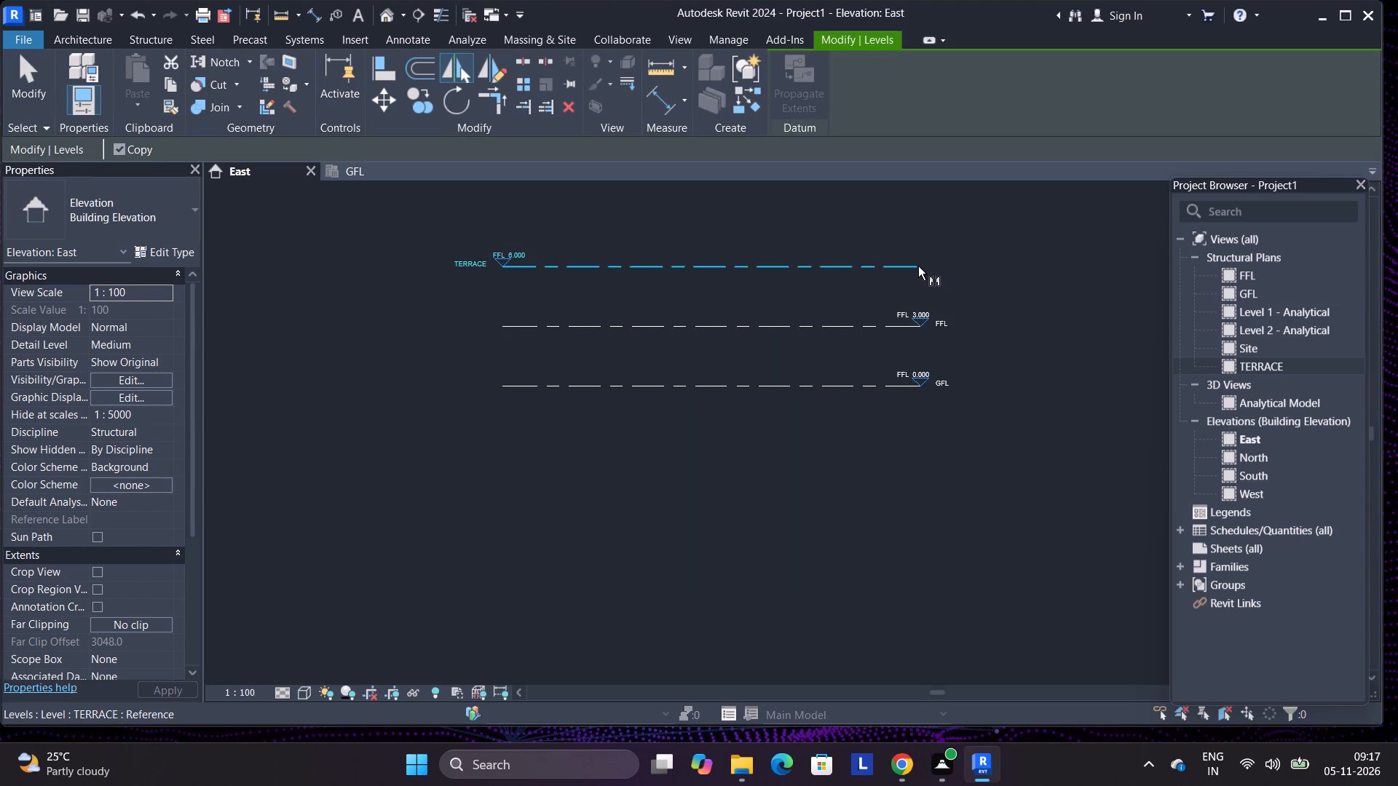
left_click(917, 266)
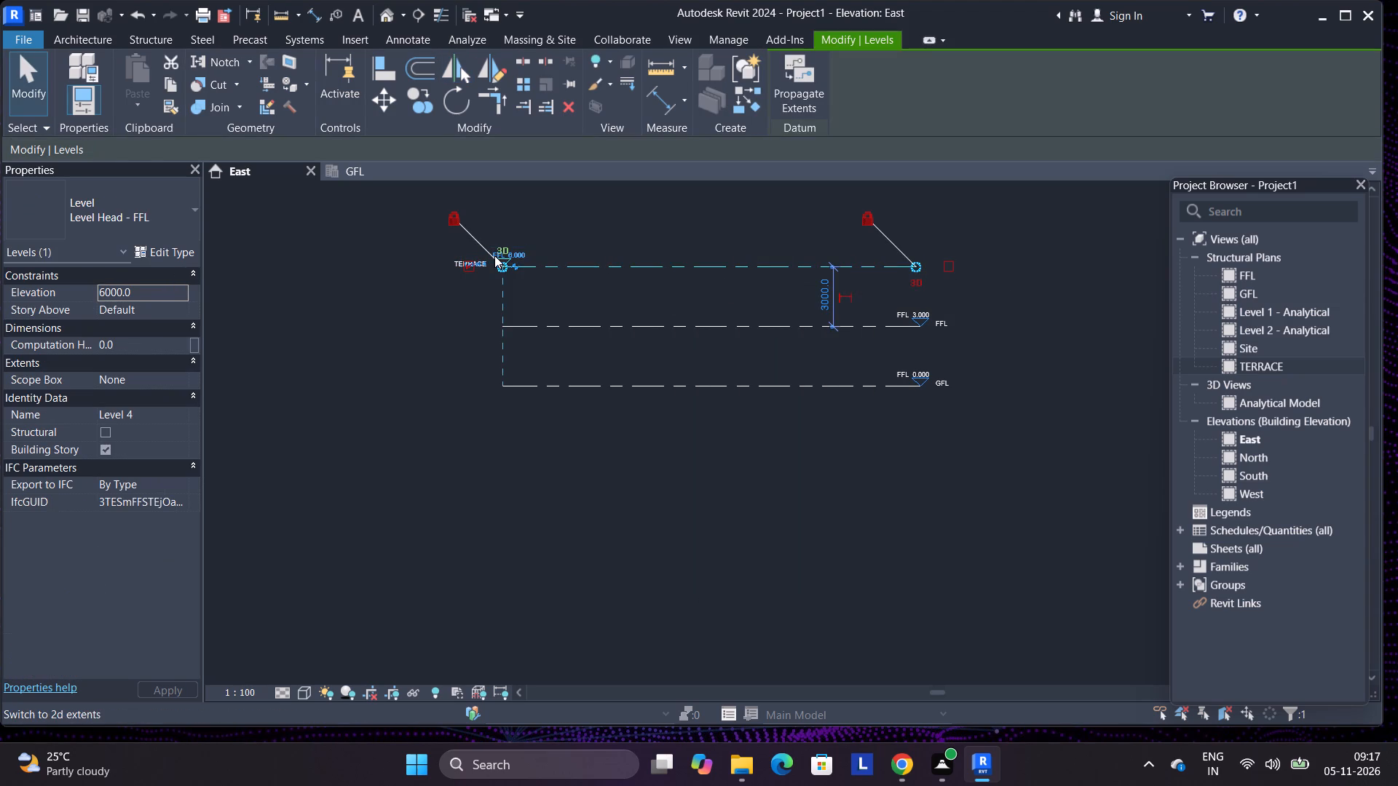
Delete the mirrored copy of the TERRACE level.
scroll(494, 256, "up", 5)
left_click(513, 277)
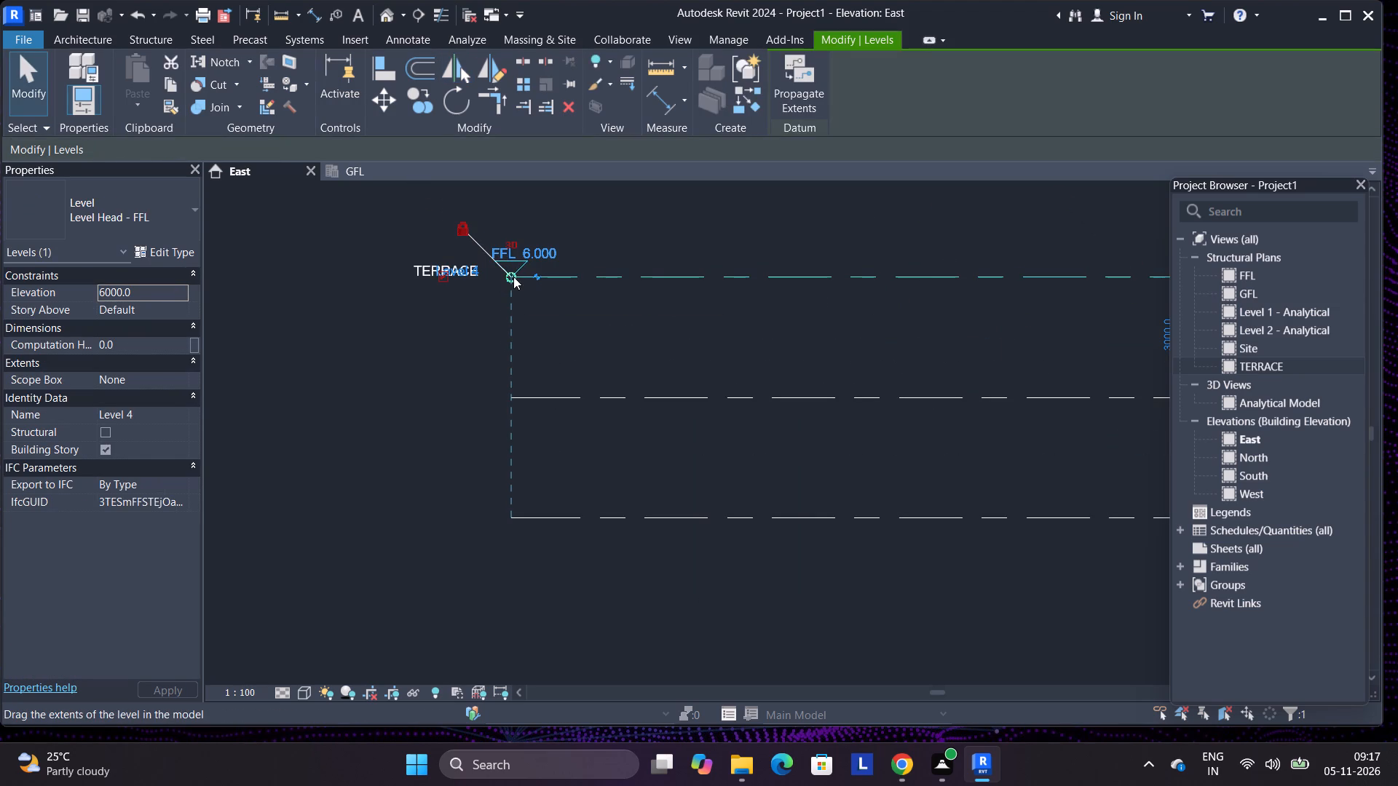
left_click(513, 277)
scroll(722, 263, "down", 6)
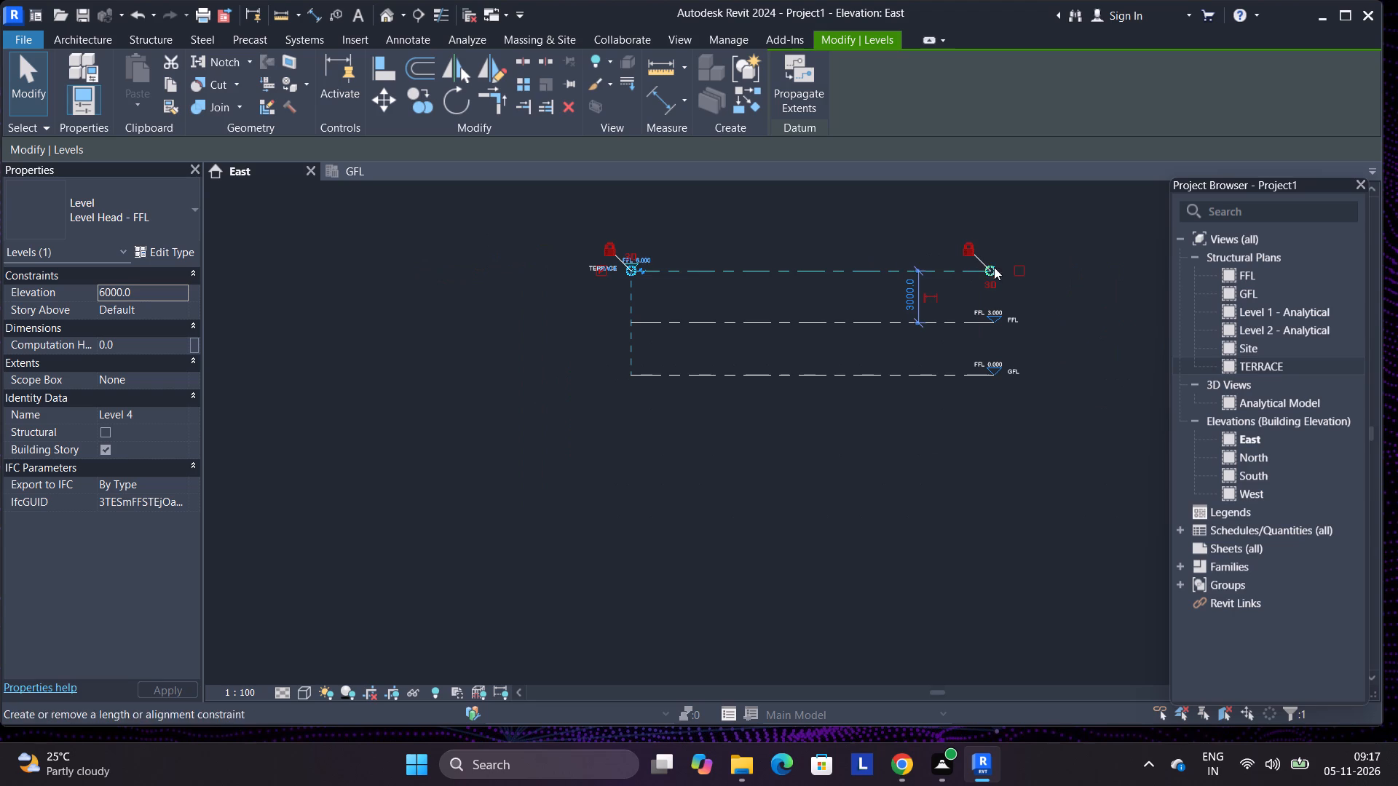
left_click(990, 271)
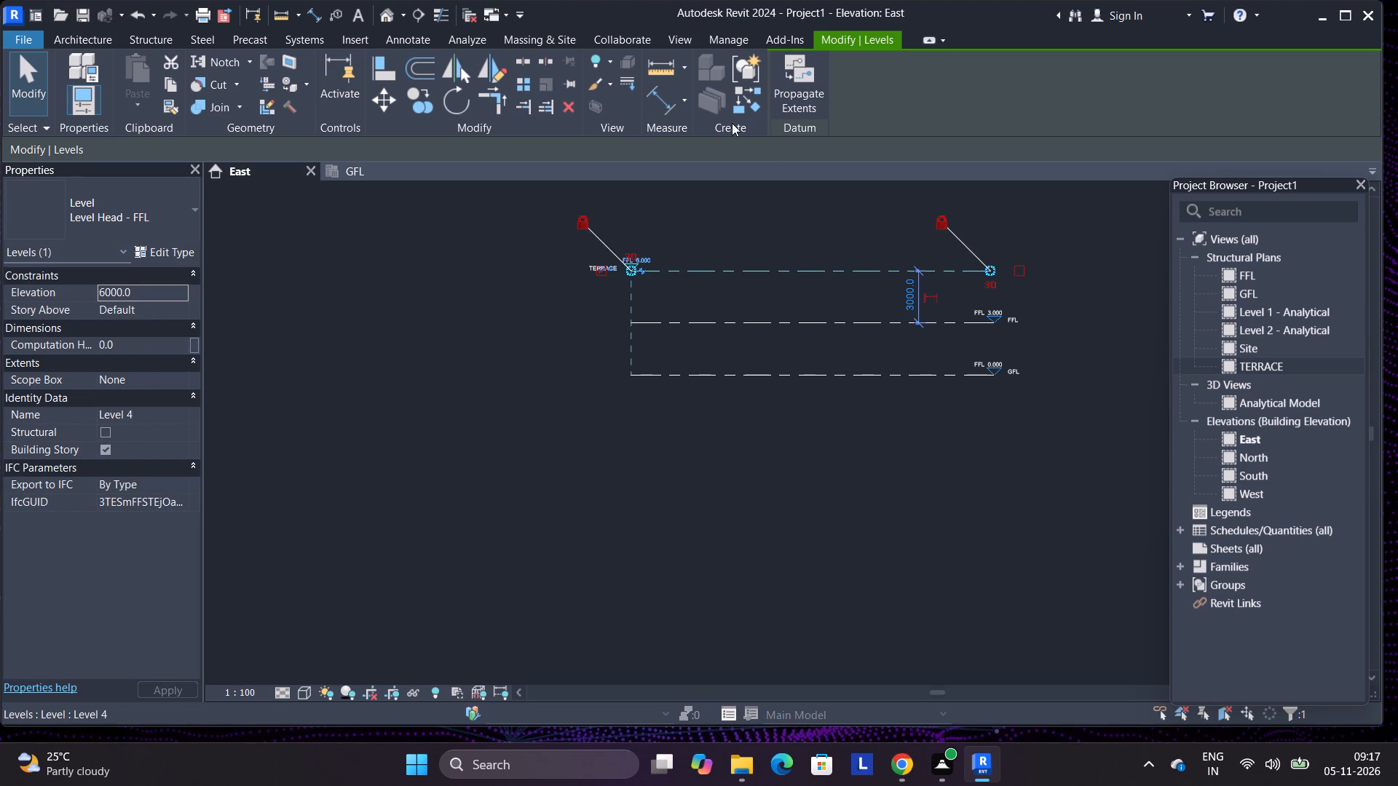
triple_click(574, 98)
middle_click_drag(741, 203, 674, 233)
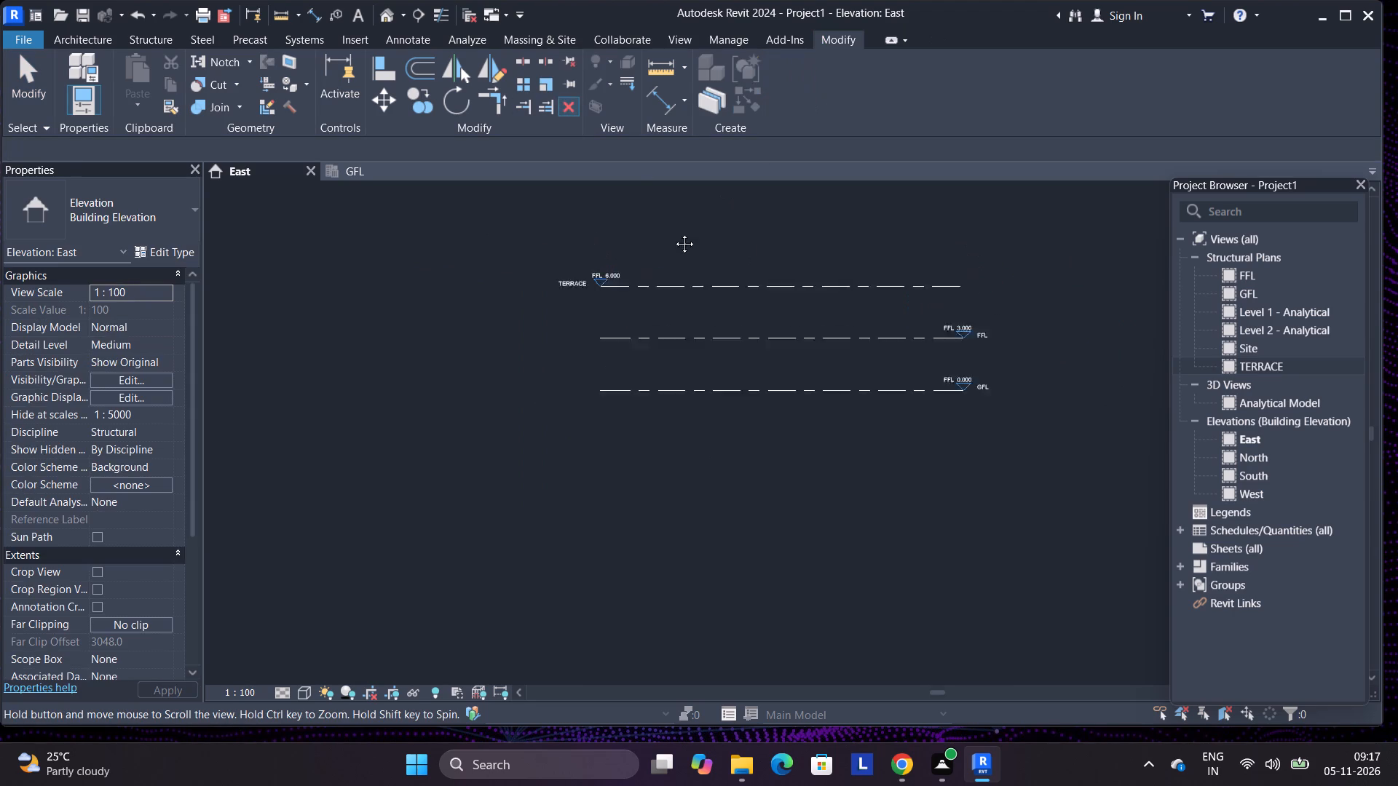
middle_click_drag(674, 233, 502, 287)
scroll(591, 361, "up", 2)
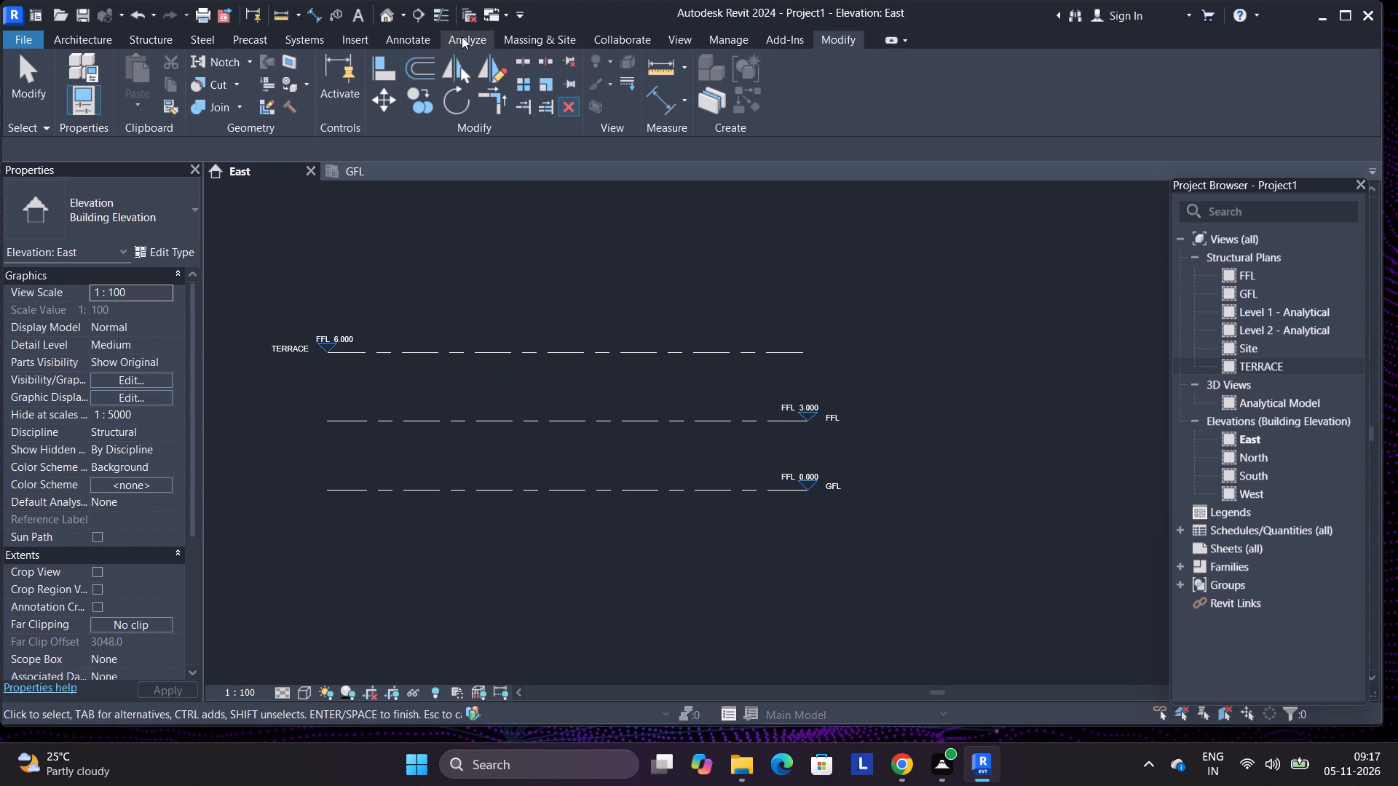
Draw a horizontal grid line in the GFL structural plan, between the West and East elevation markers and slightly below them.
left_click(376, 167)
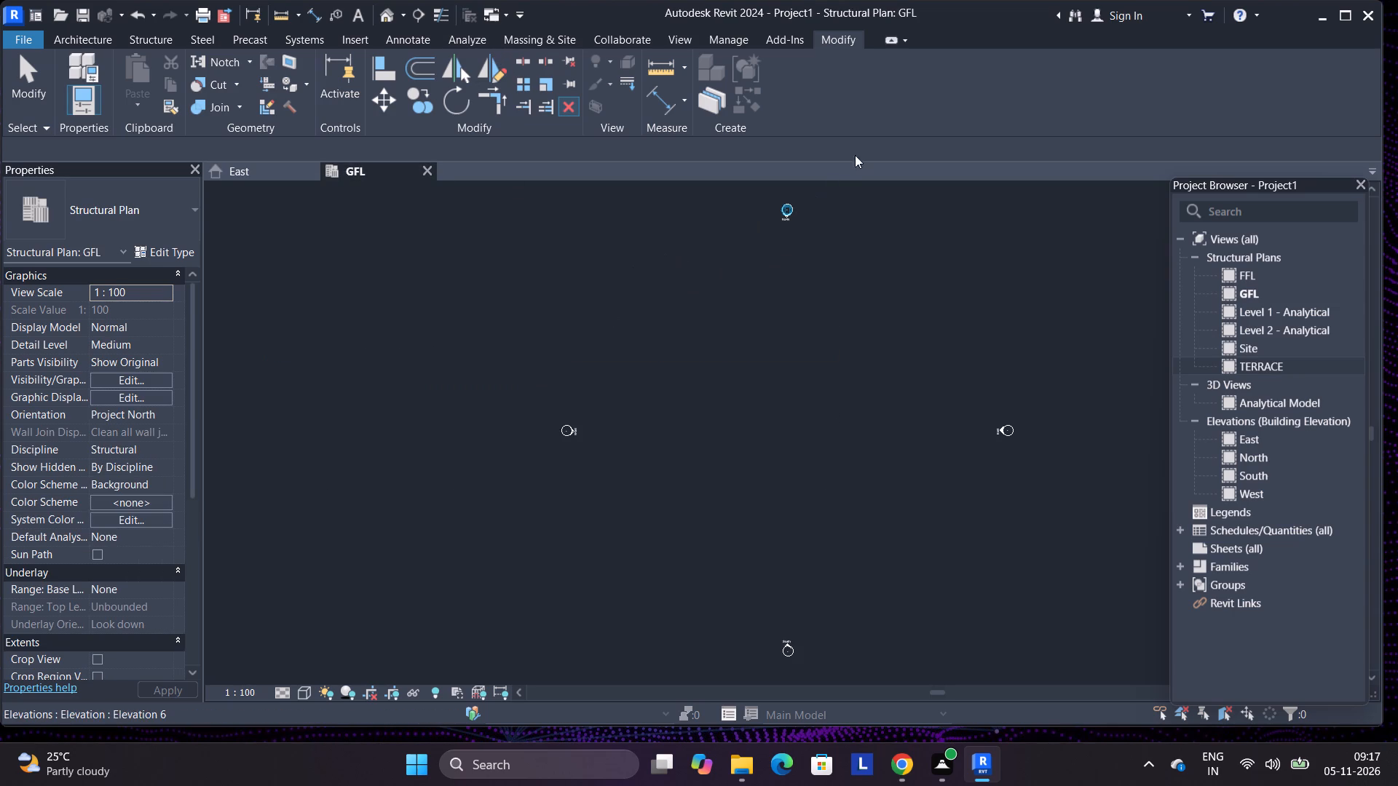
left_click(166, 44)
left_click(1241, 92)
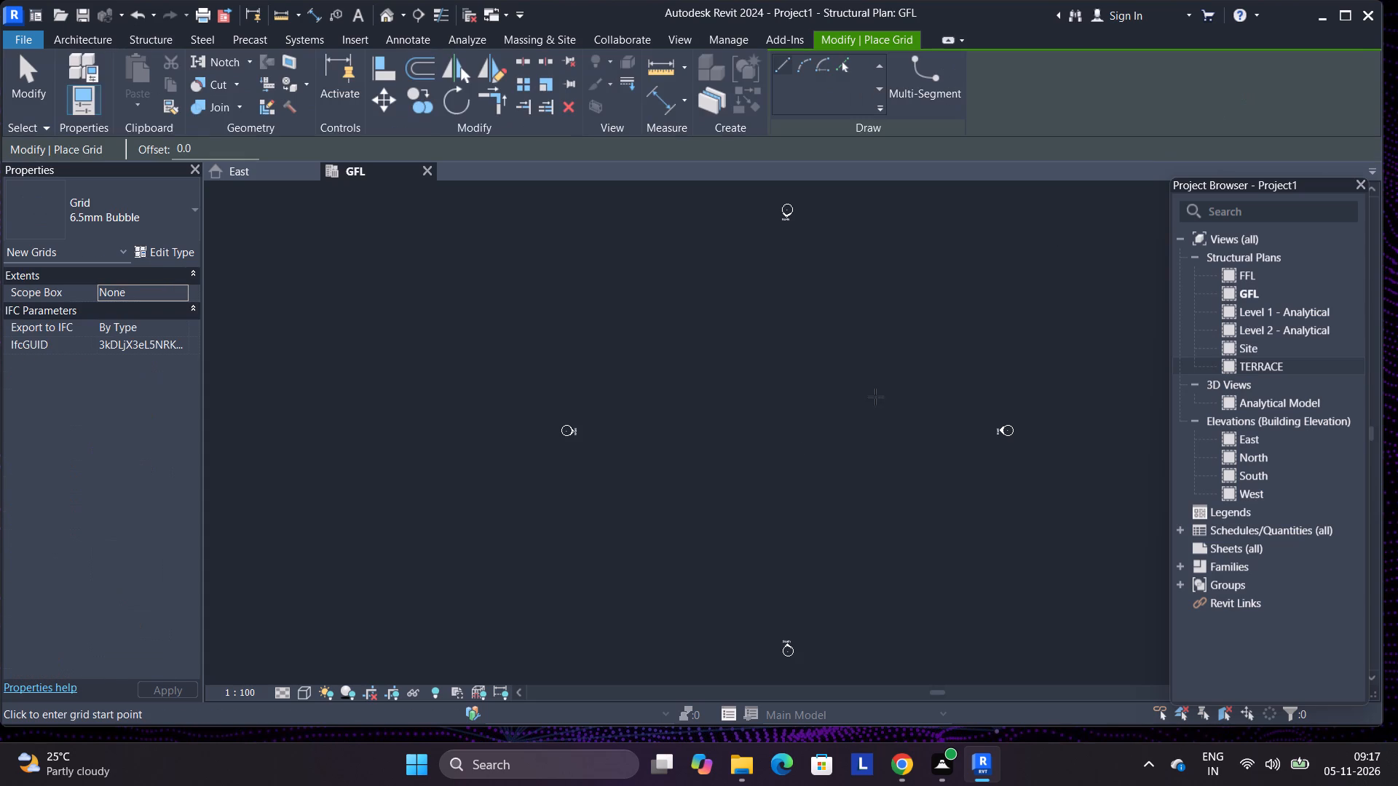
middle_click_drag(631, 448, 392, 470)
left_click(395, 467)
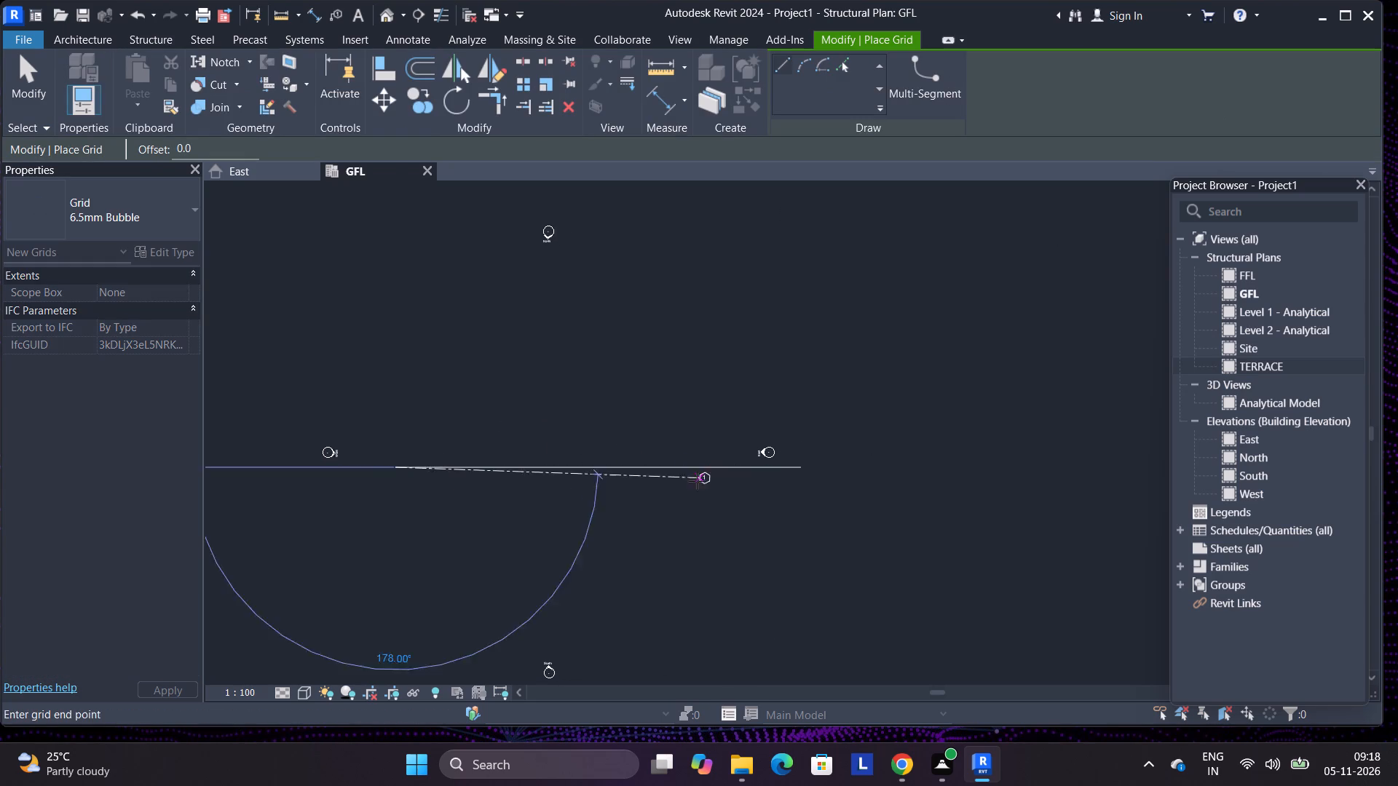
left_click(660, 472)
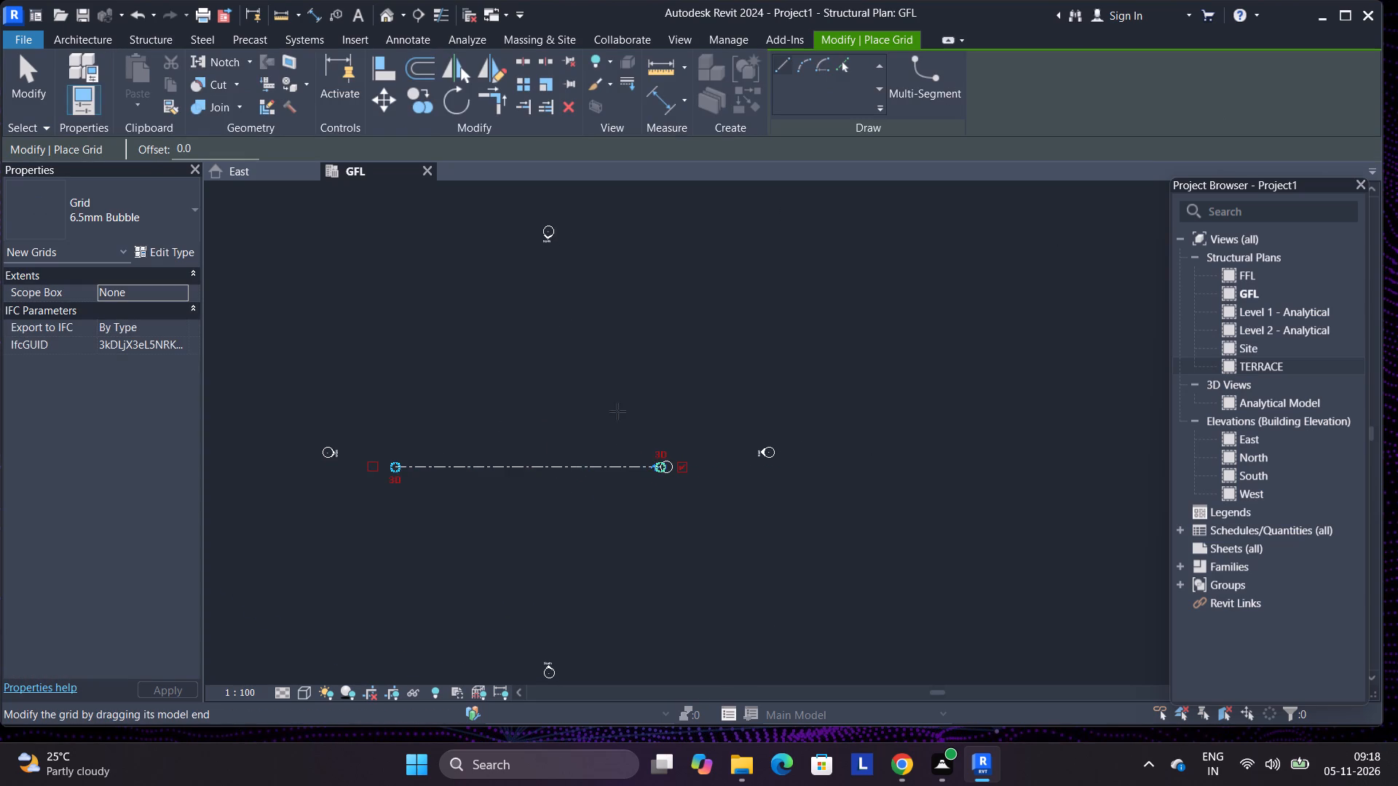
scroll(623, 464, "up", 7)
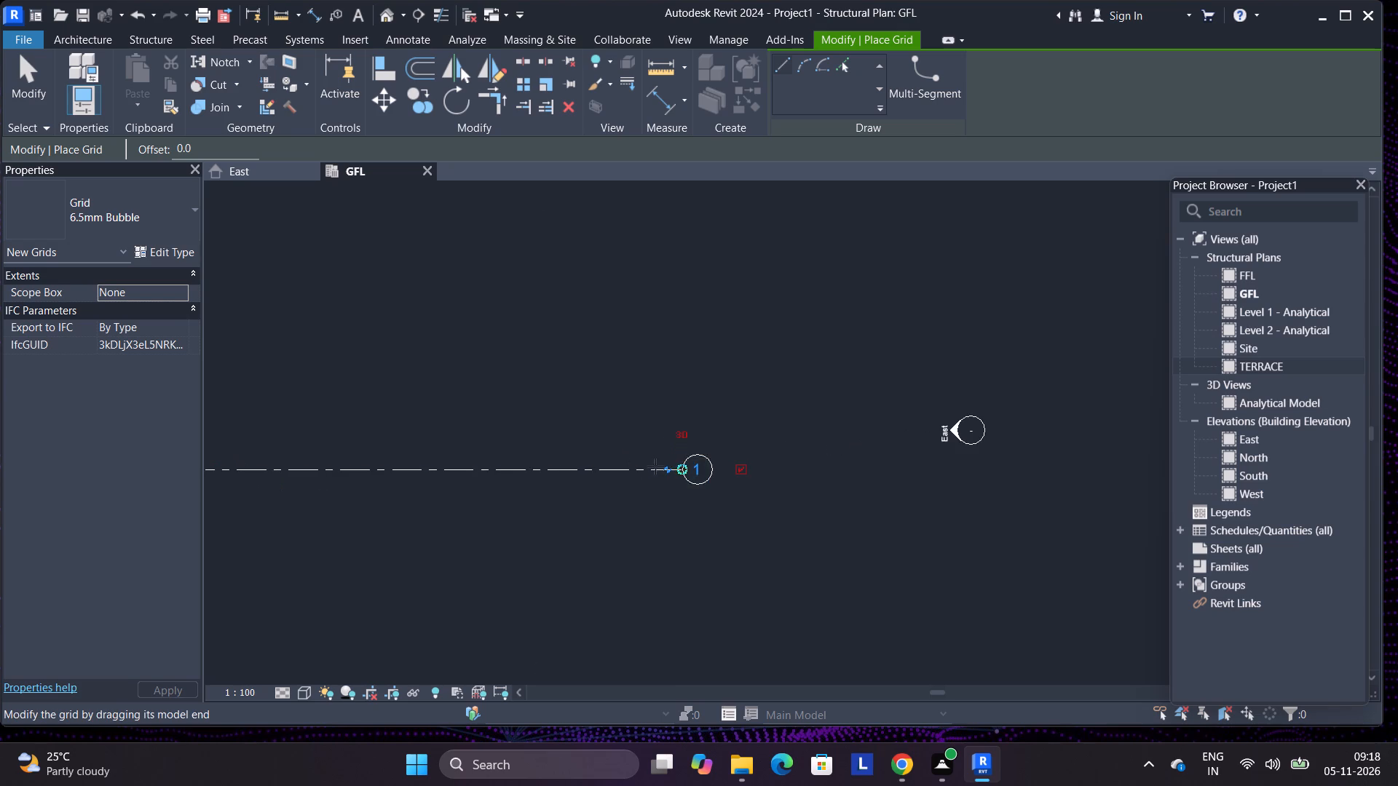
scroll(599, 461, "down", 5)
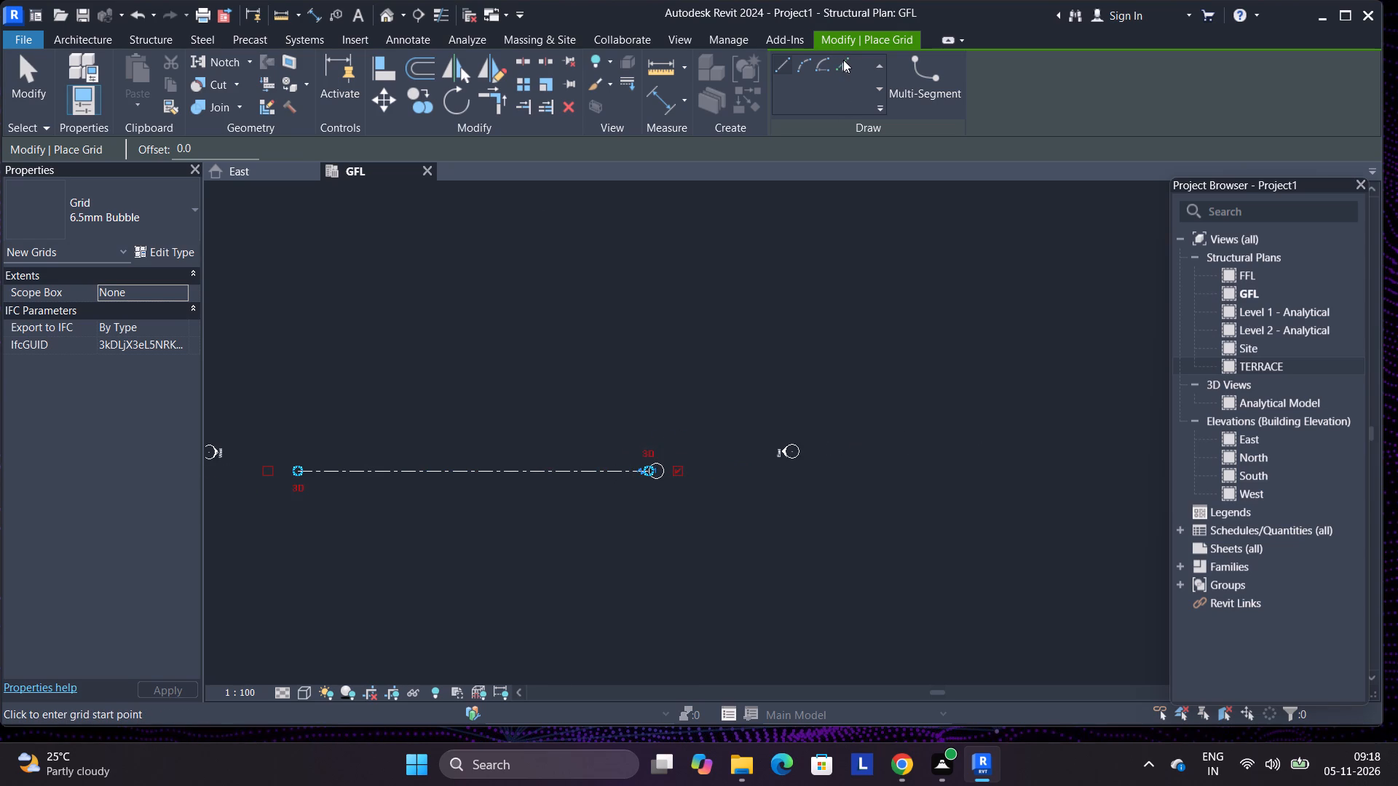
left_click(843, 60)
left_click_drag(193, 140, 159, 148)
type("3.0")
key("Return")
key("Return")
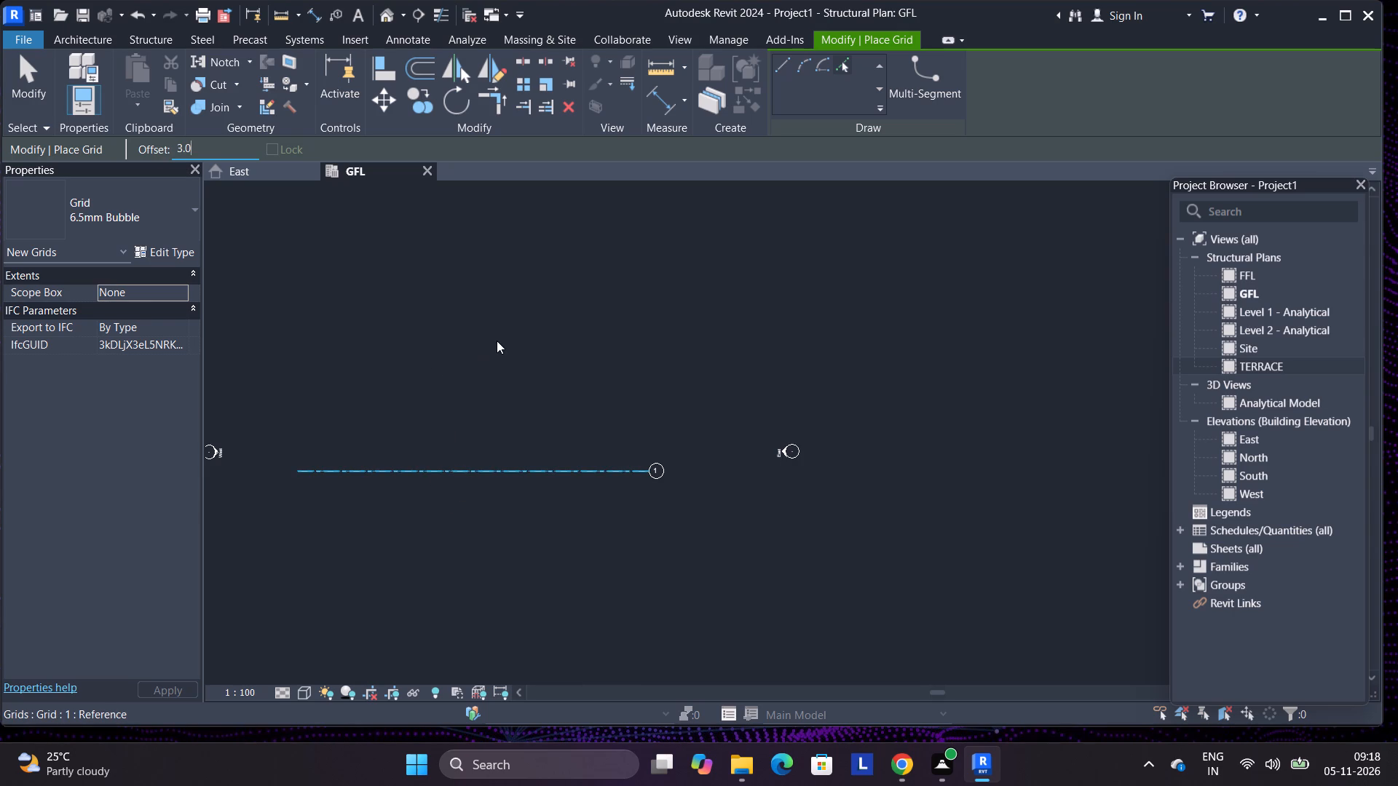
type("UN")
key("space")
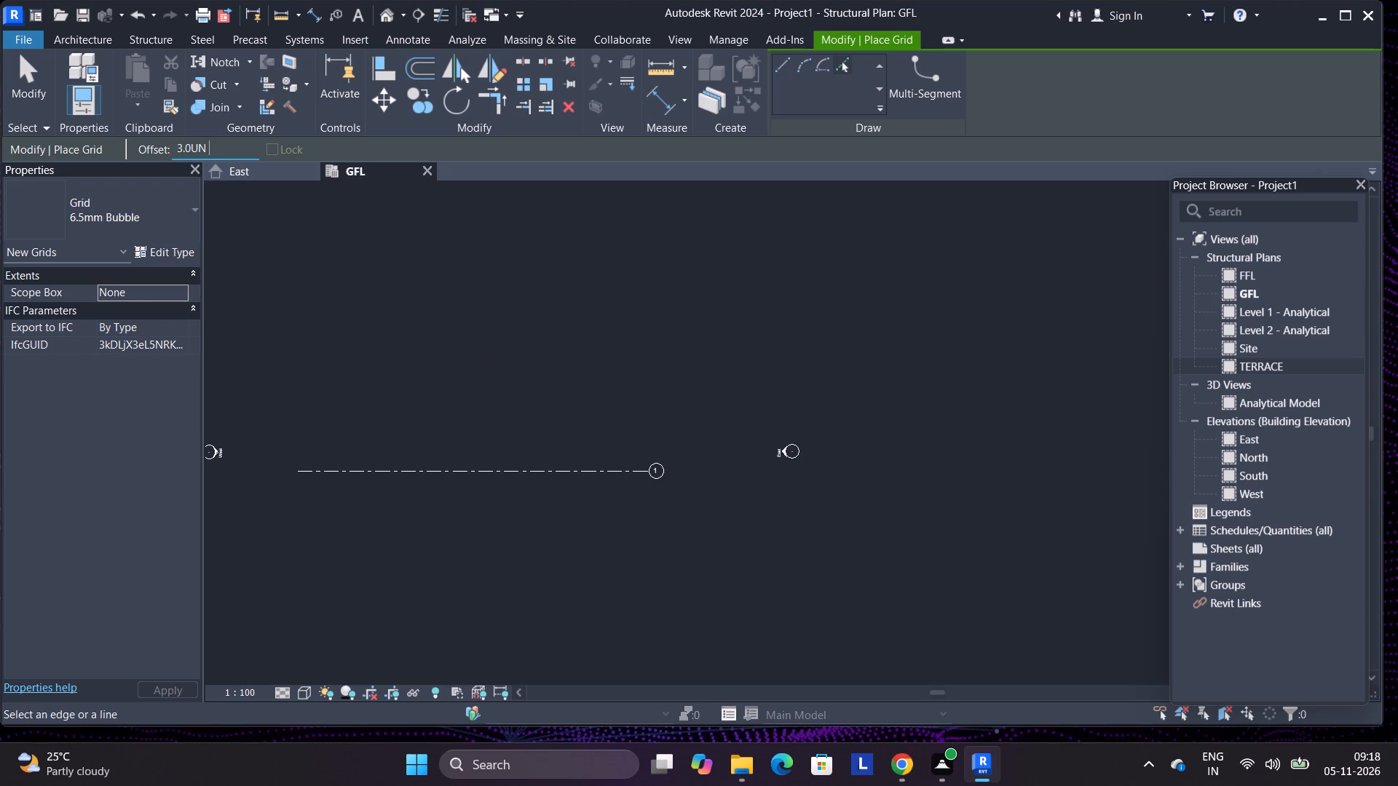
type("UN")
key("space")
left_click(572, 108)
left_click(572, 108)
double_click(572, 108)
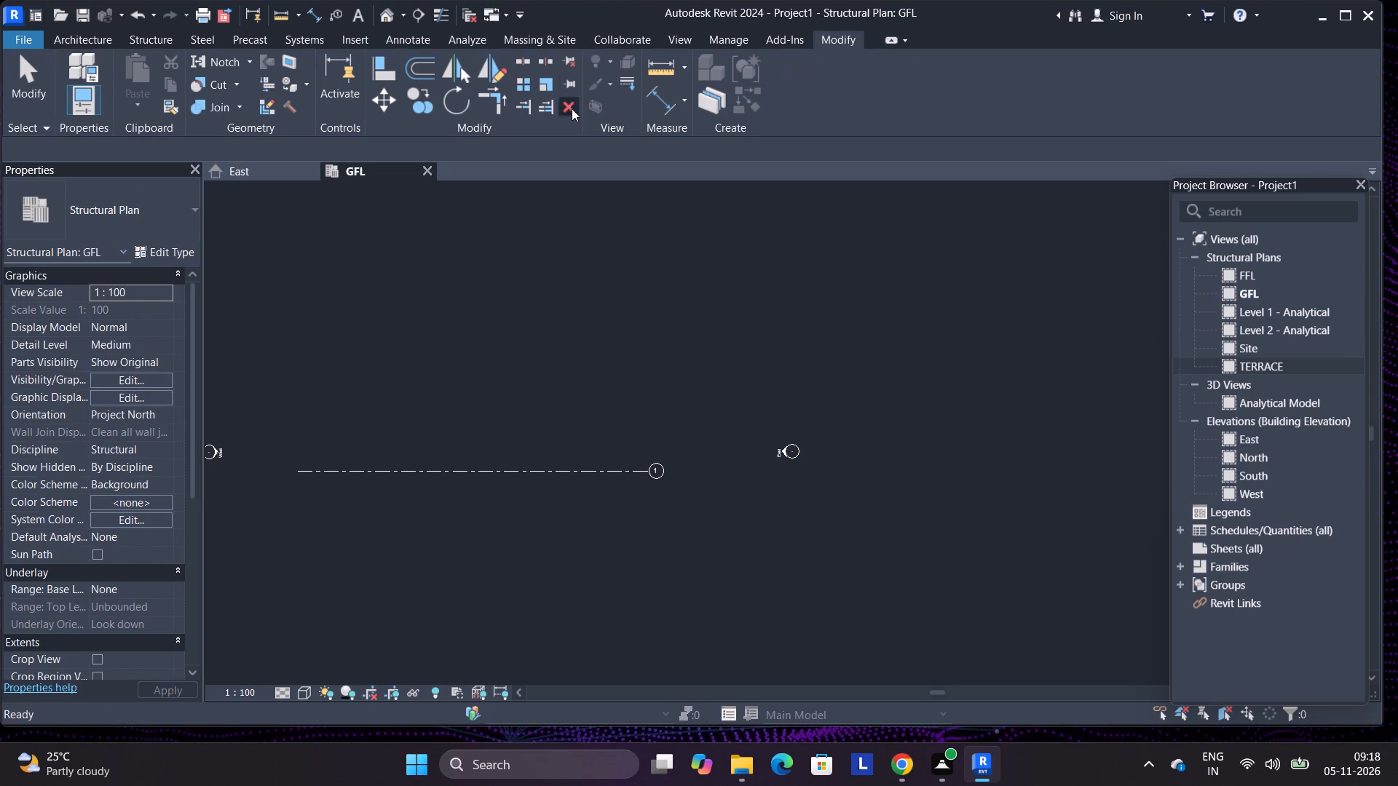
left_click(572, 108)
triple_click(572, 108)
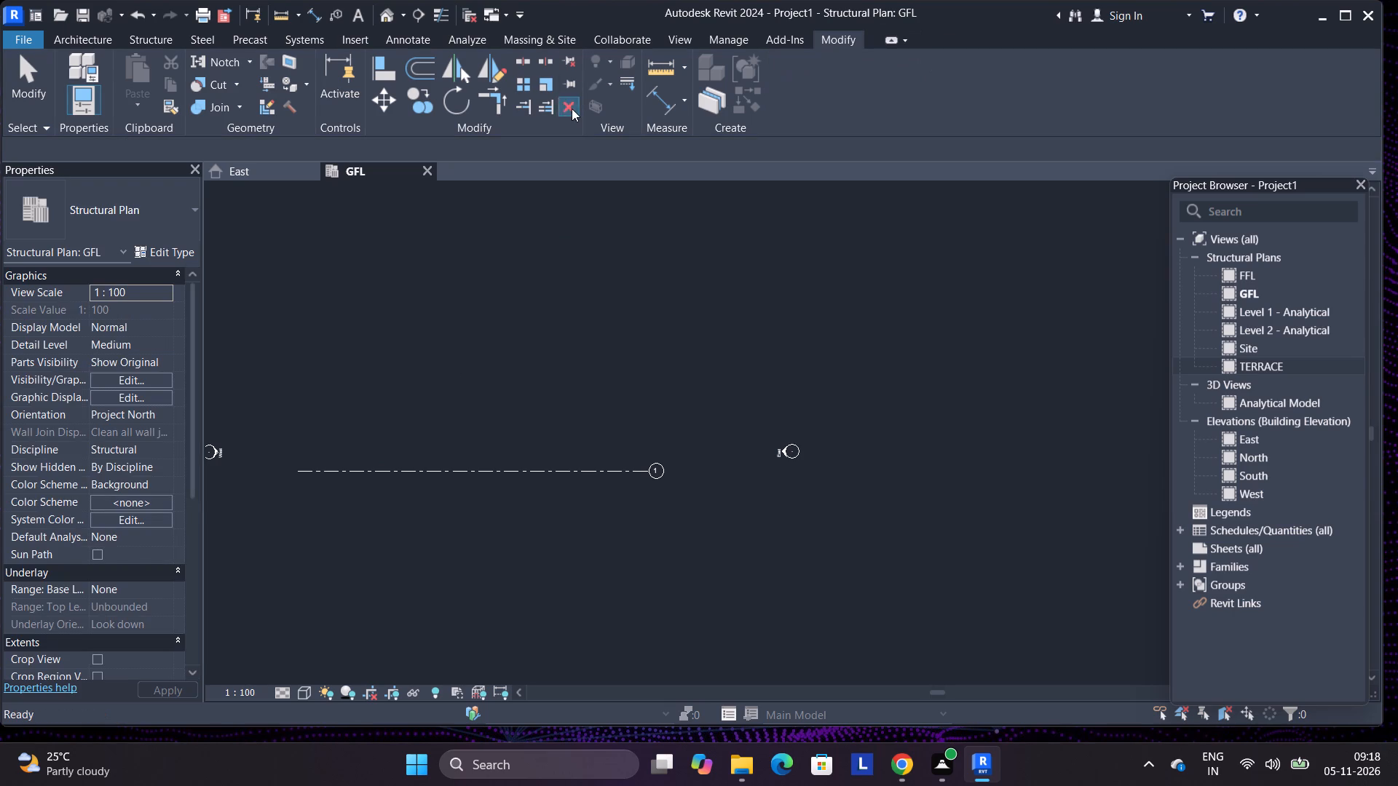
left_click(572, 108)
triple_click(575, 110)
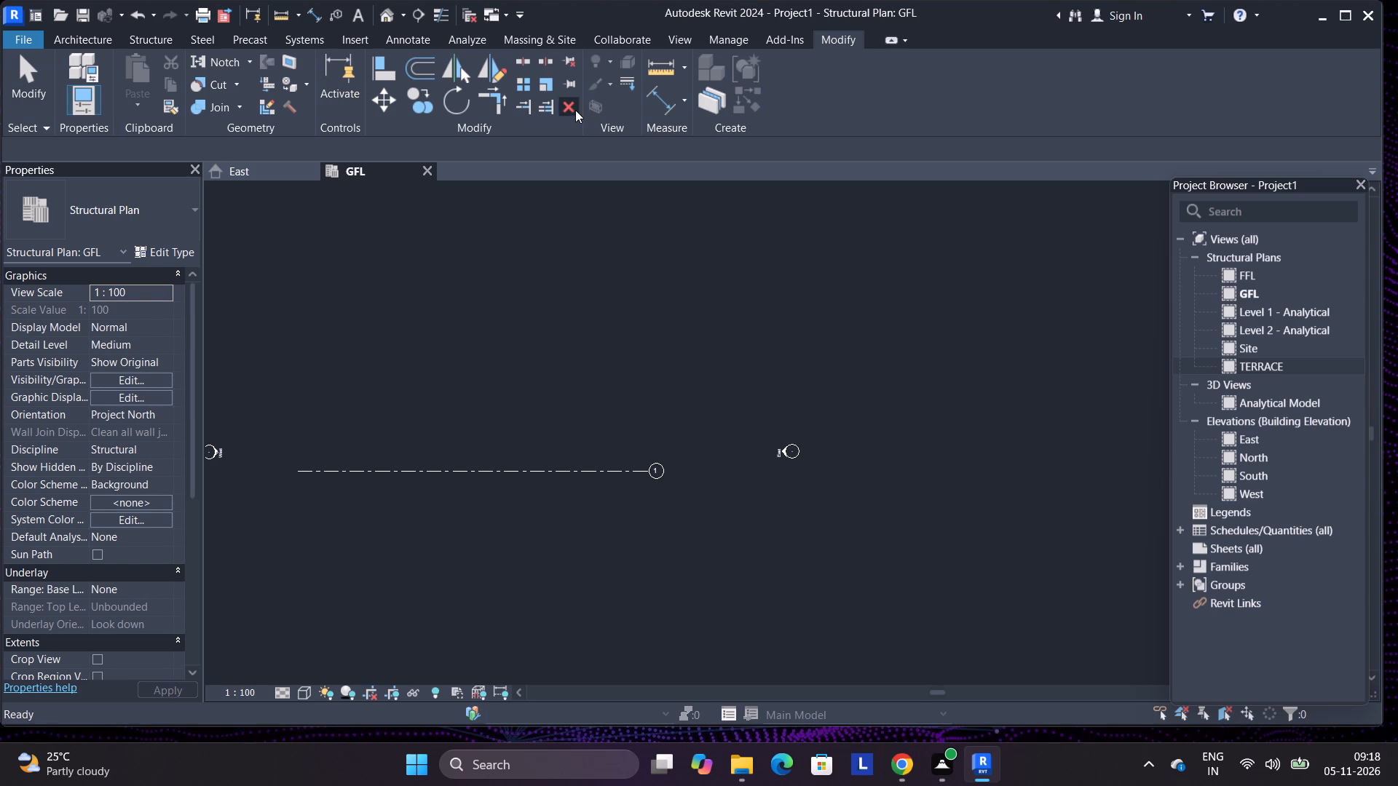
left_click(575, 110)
Set the project's length units to meters with 1 decimal place.
left_click(175, 42)
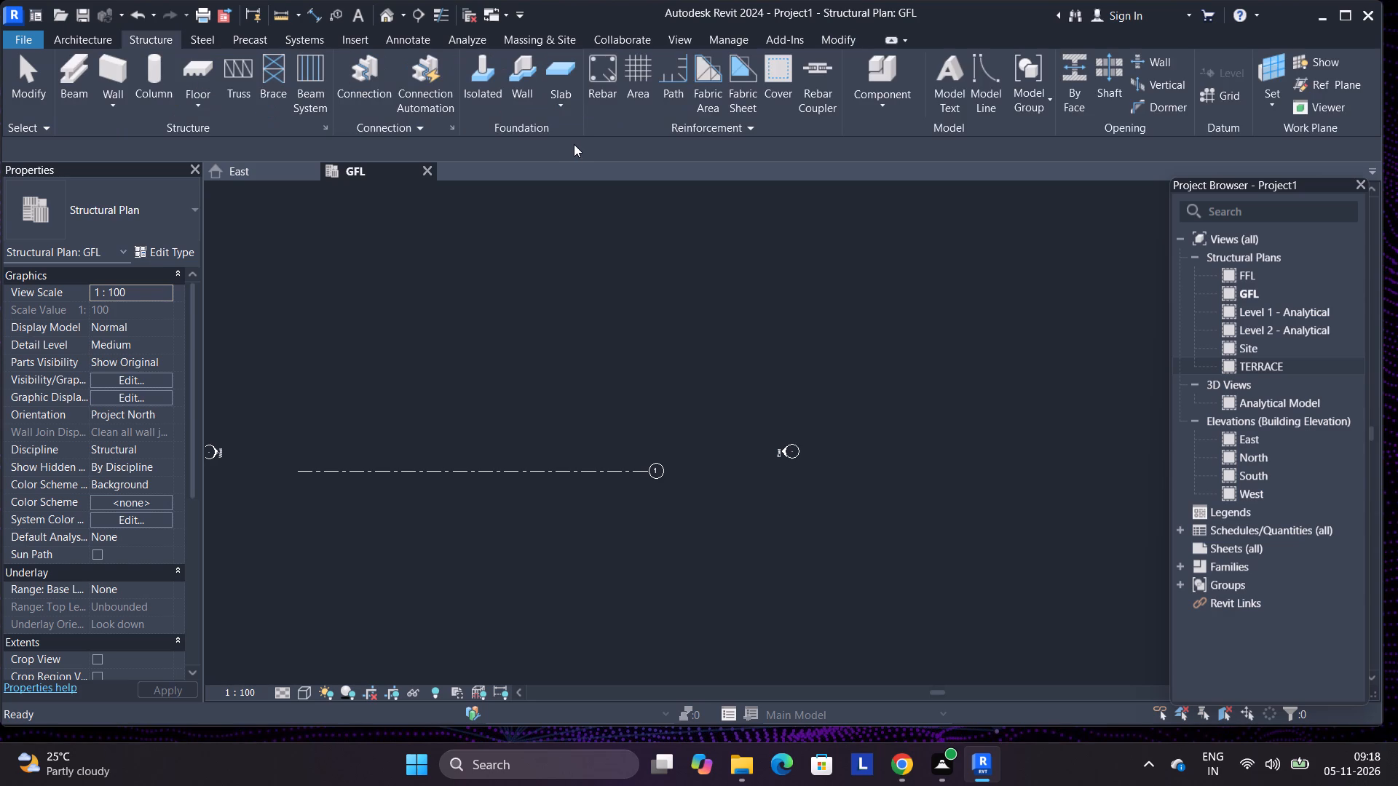
type("UN")
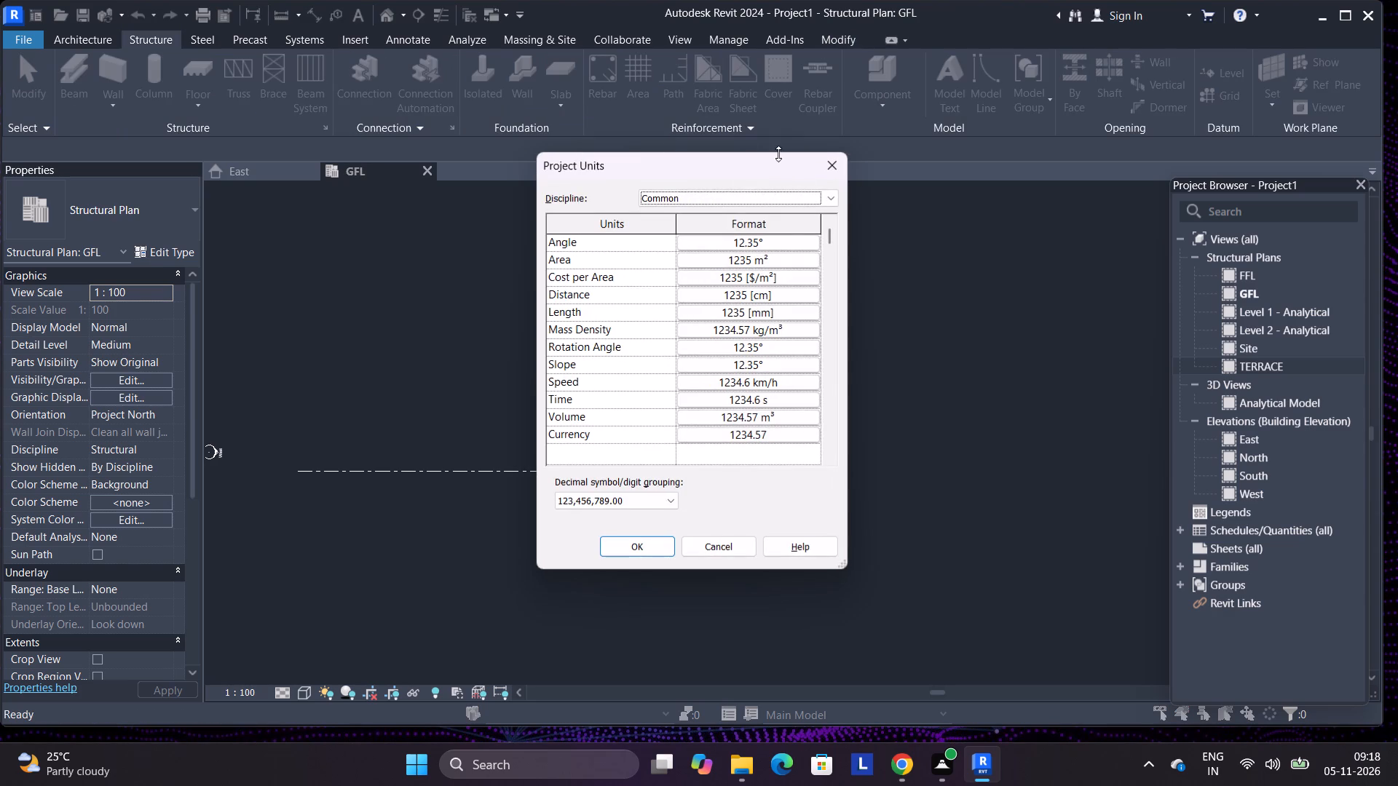
left_click(752, 313)
left_click(732, 272)
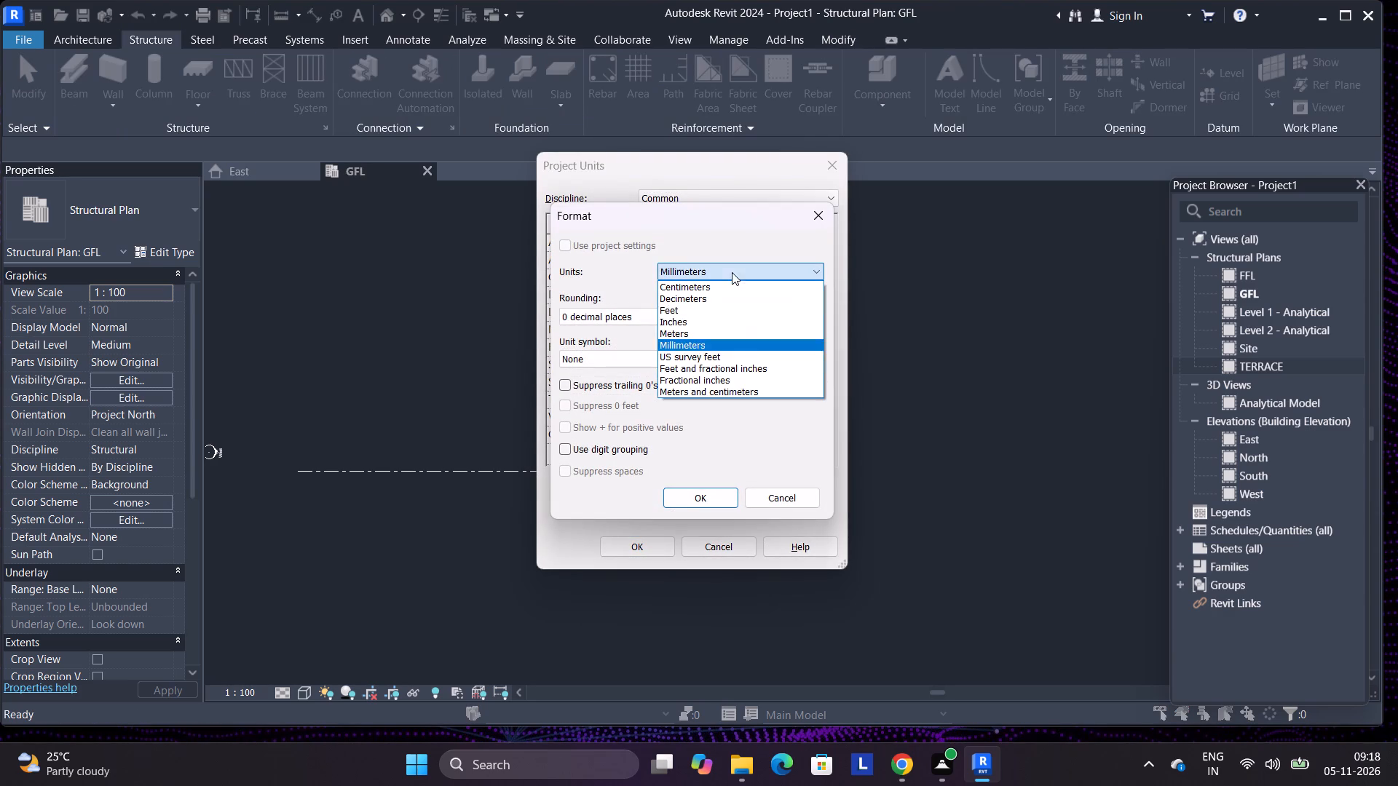
left_click(719, 337)
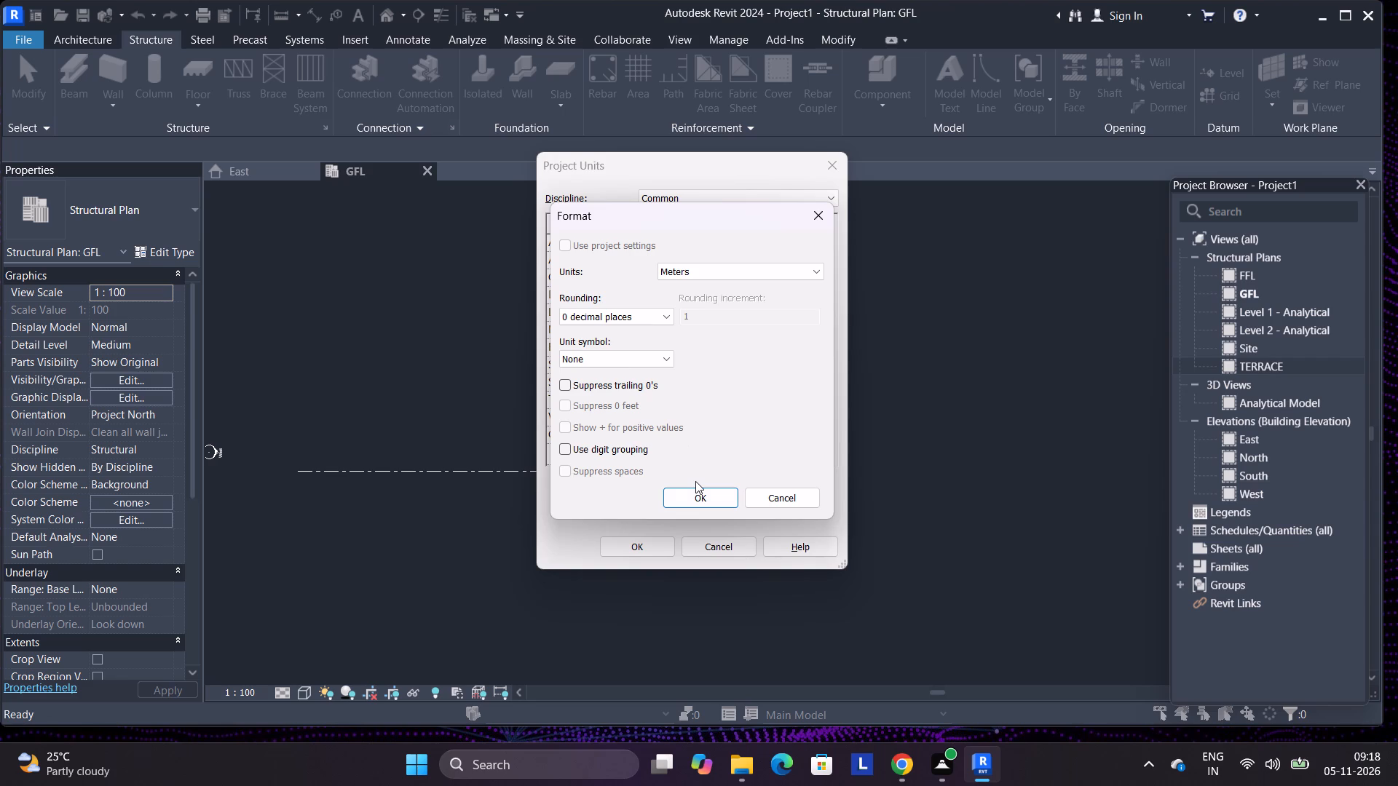
left_click(695, 481)
left_click(628, 323)
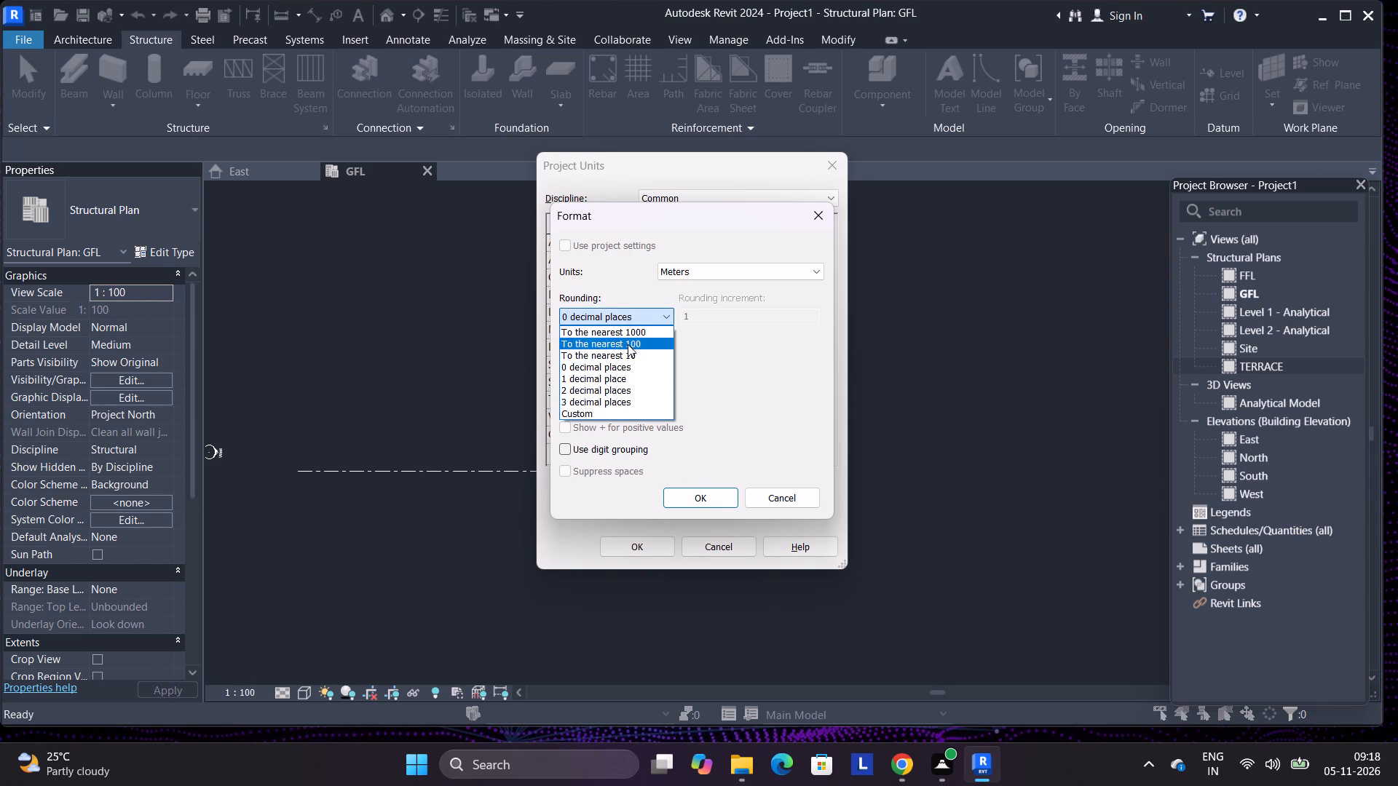
left_click(610, 381)
left_click(678, 484)
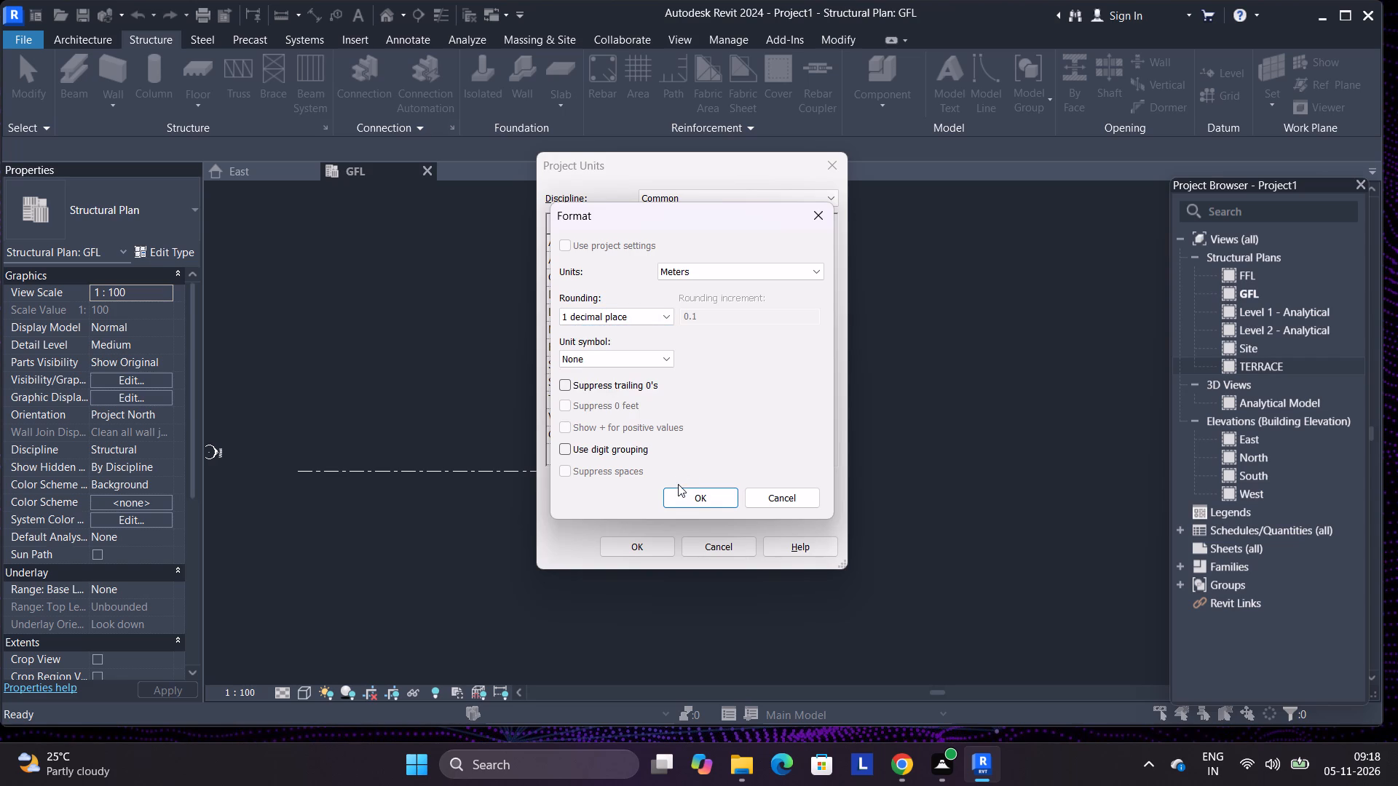
left_click(678, 499)
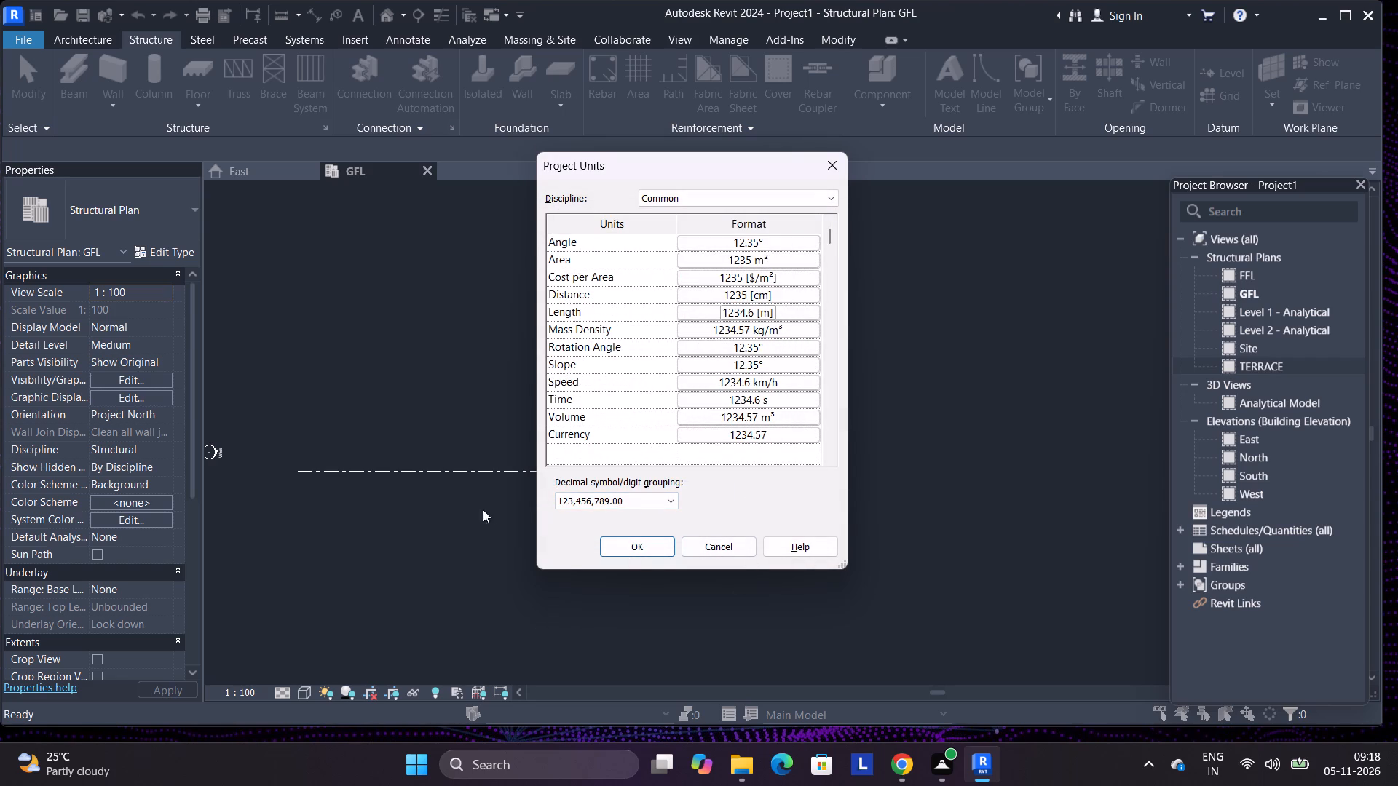
left_click(641, 547)
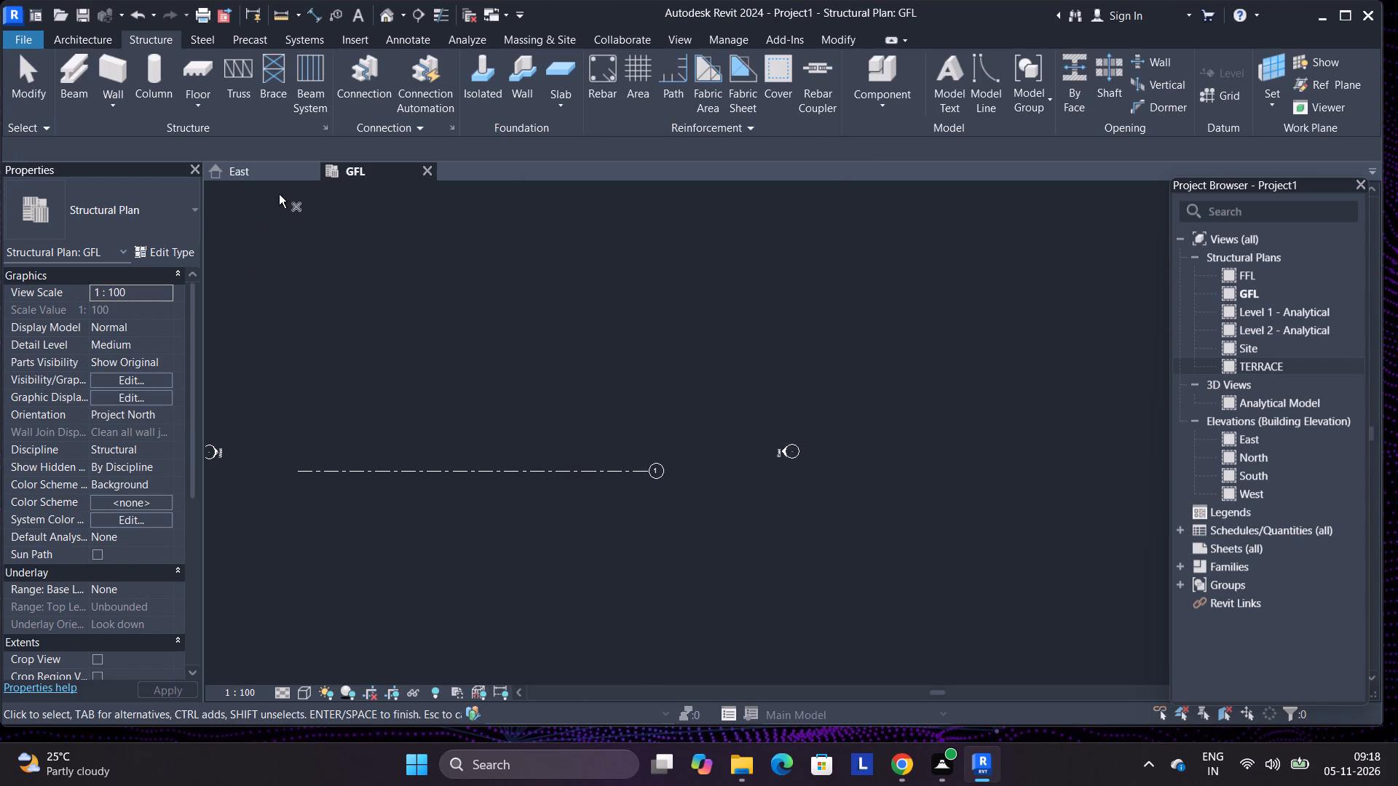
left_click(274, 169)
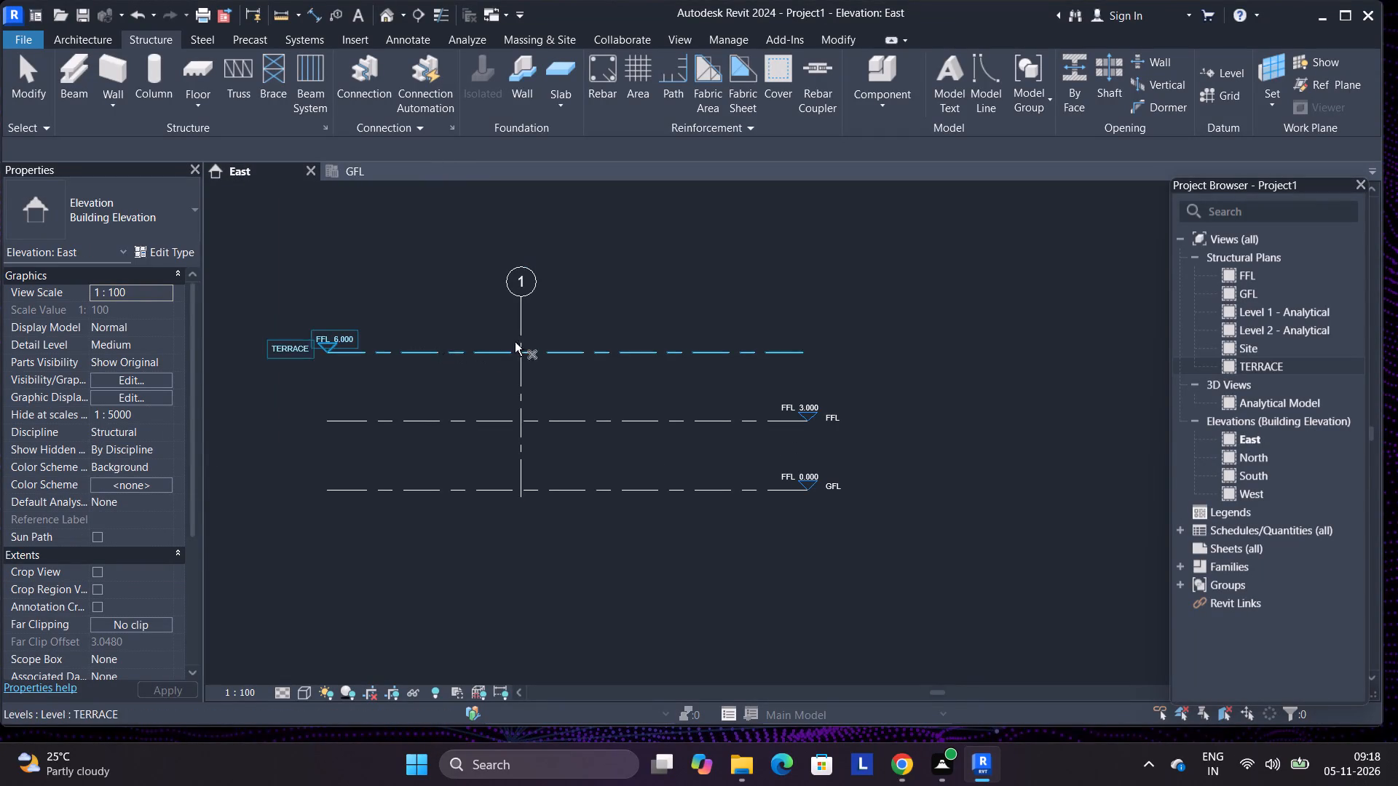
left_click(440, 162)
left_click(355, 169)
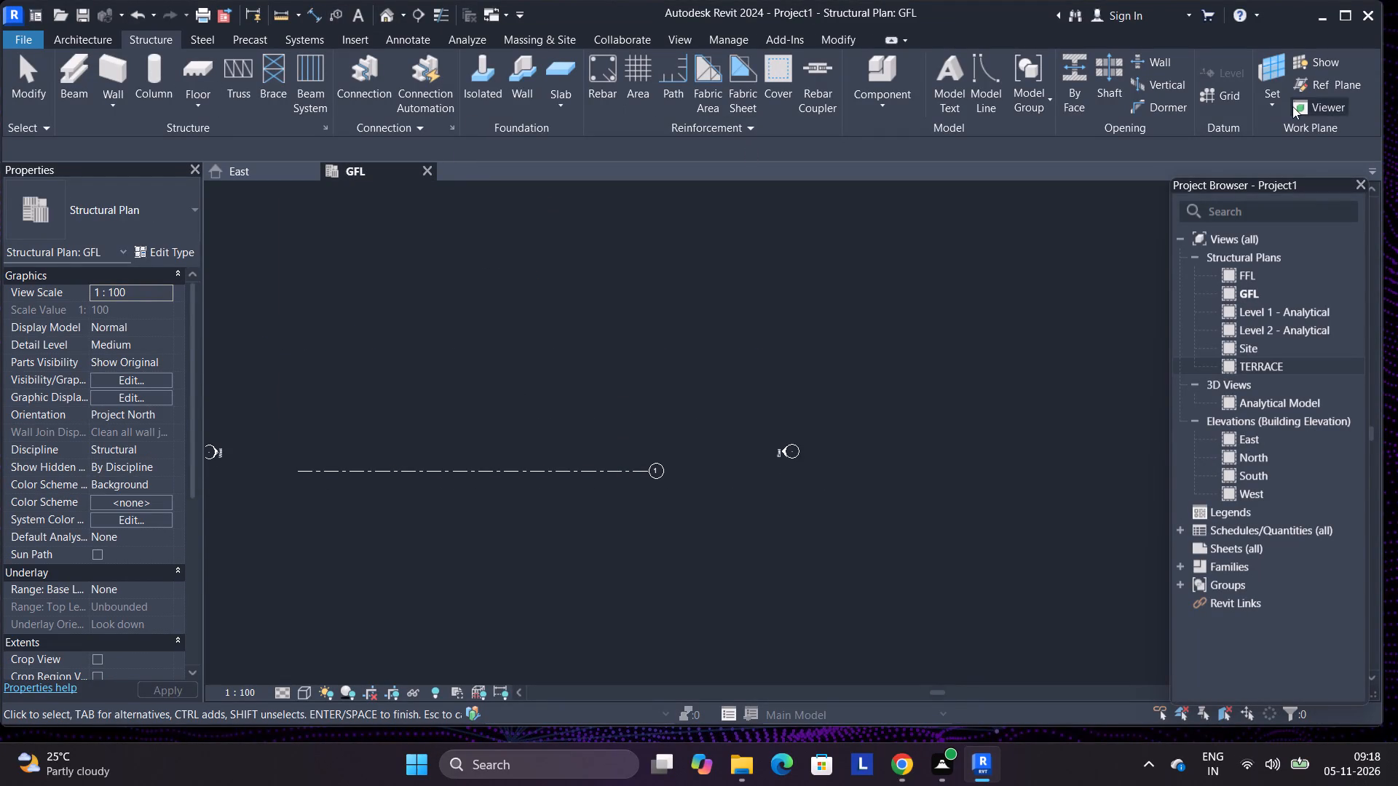
Add two more horizontal grid lines above grid 1 in the GFL plan by picking lines, each at a 3.0 m offset.
left_click(1257, 98)
left_click(1230, 92)
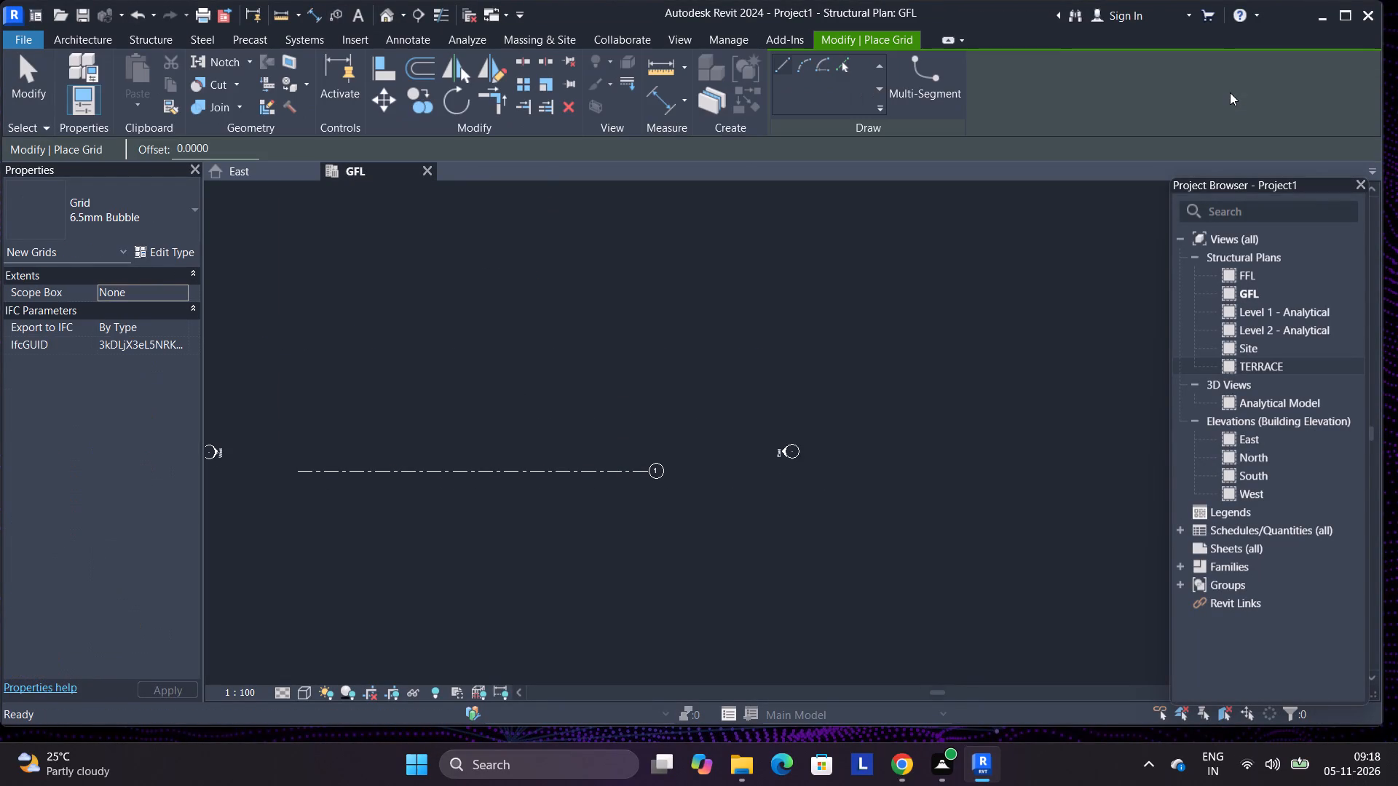
left_click(841, 60)
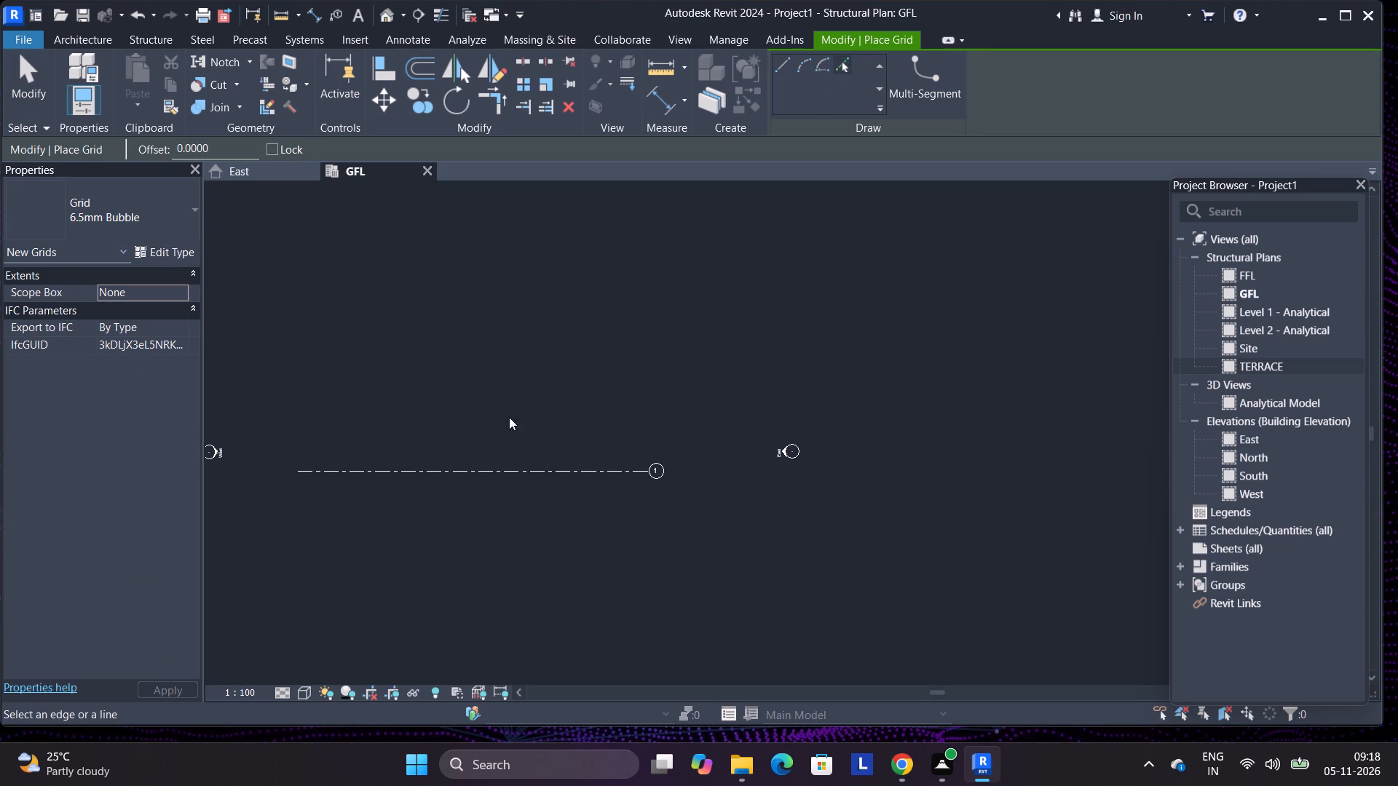
double_click(242, 140)
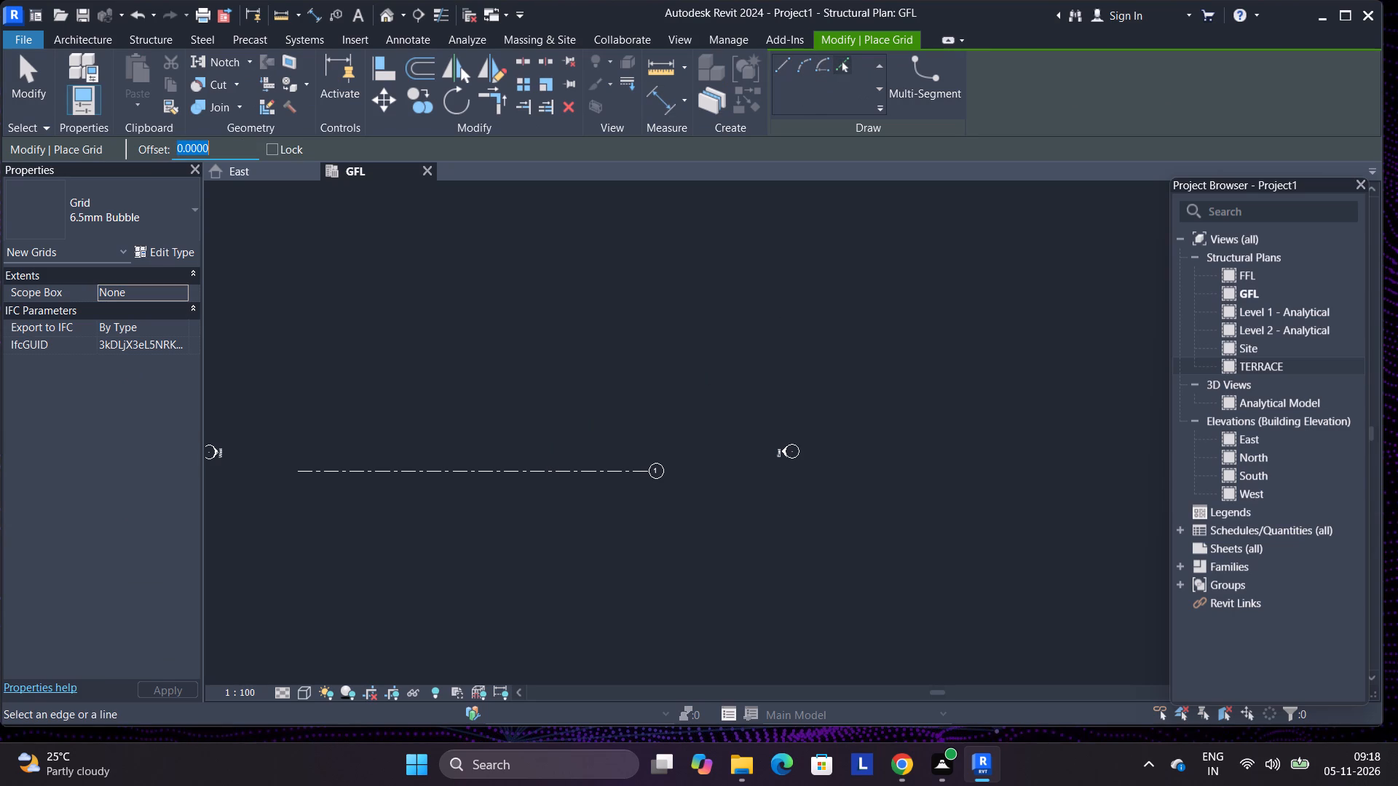
type("3.0")
key("Return")
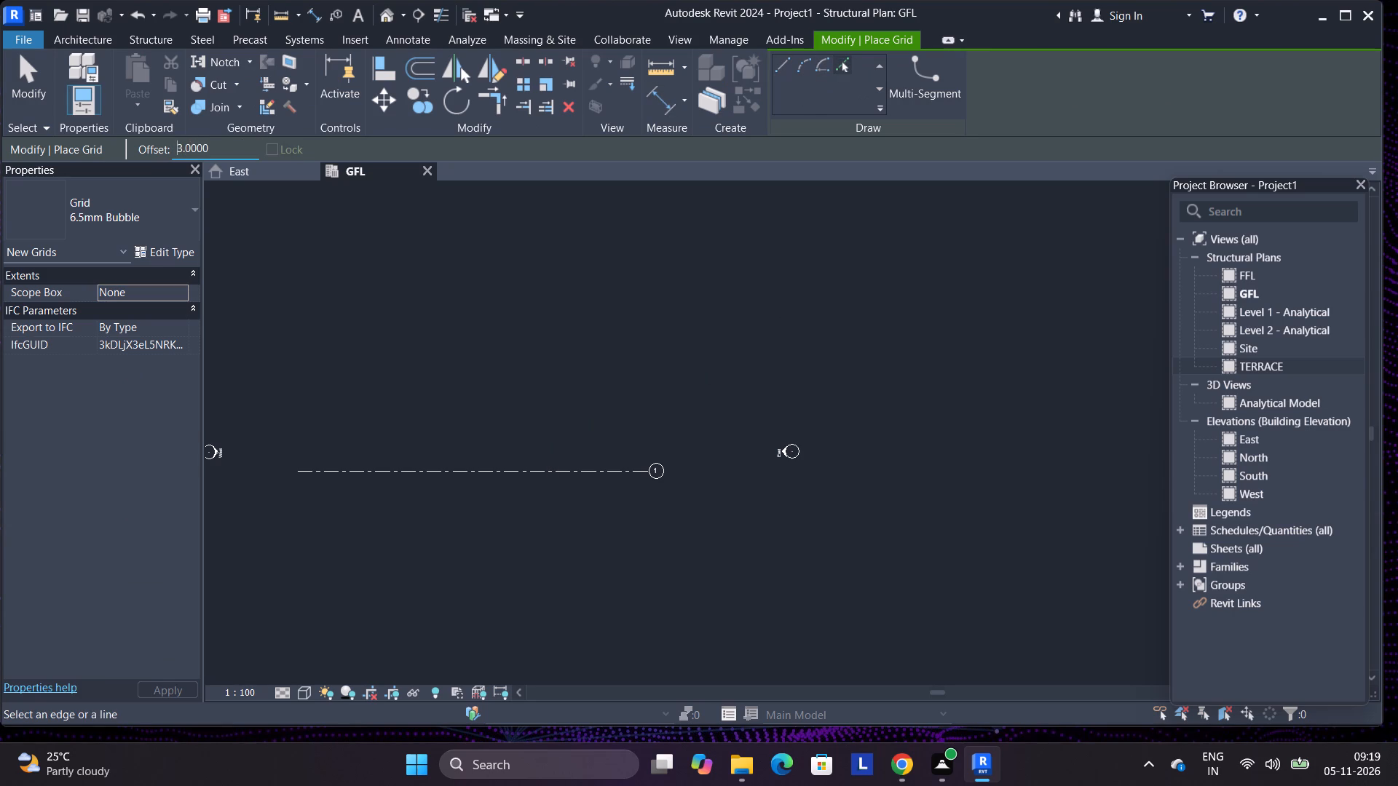
left_click(469, 470)
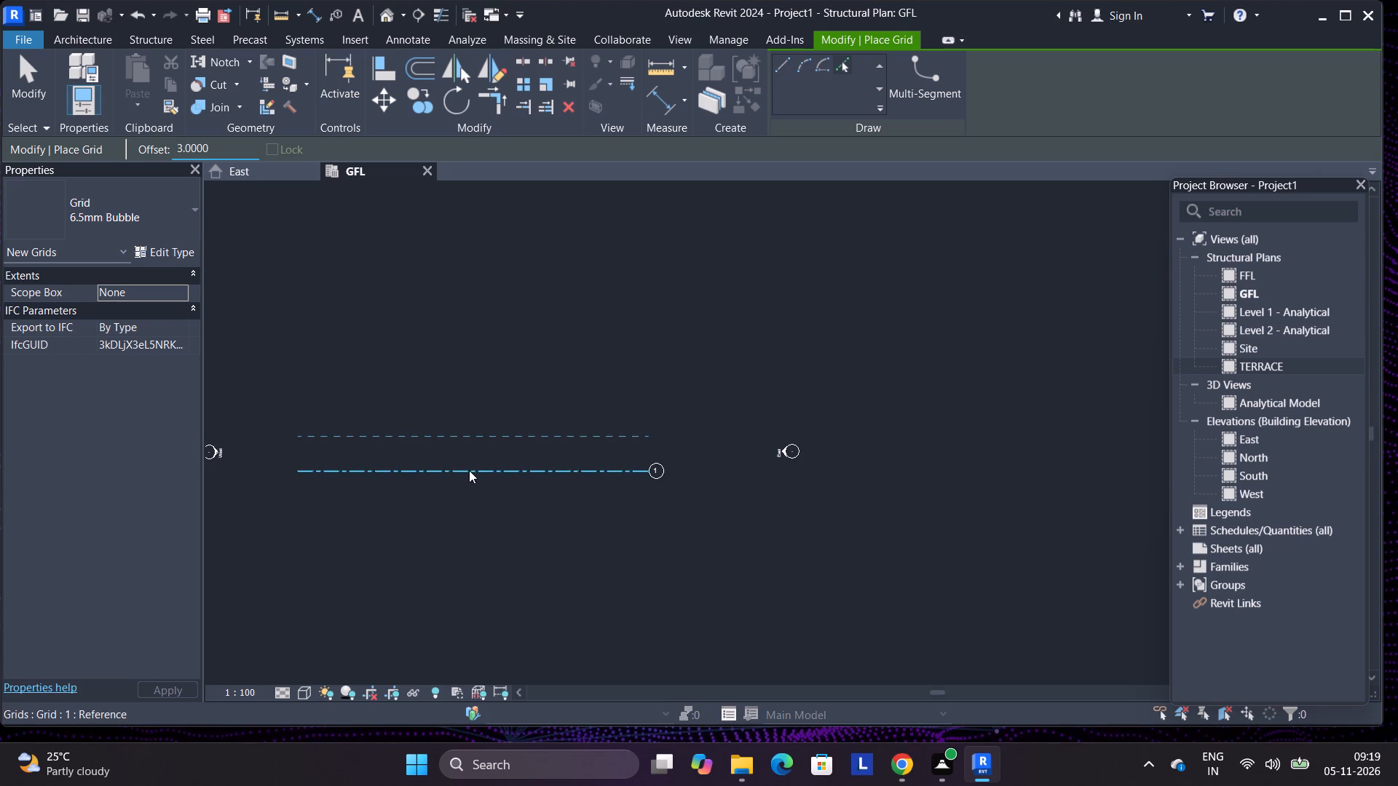
left_click(491, 433)
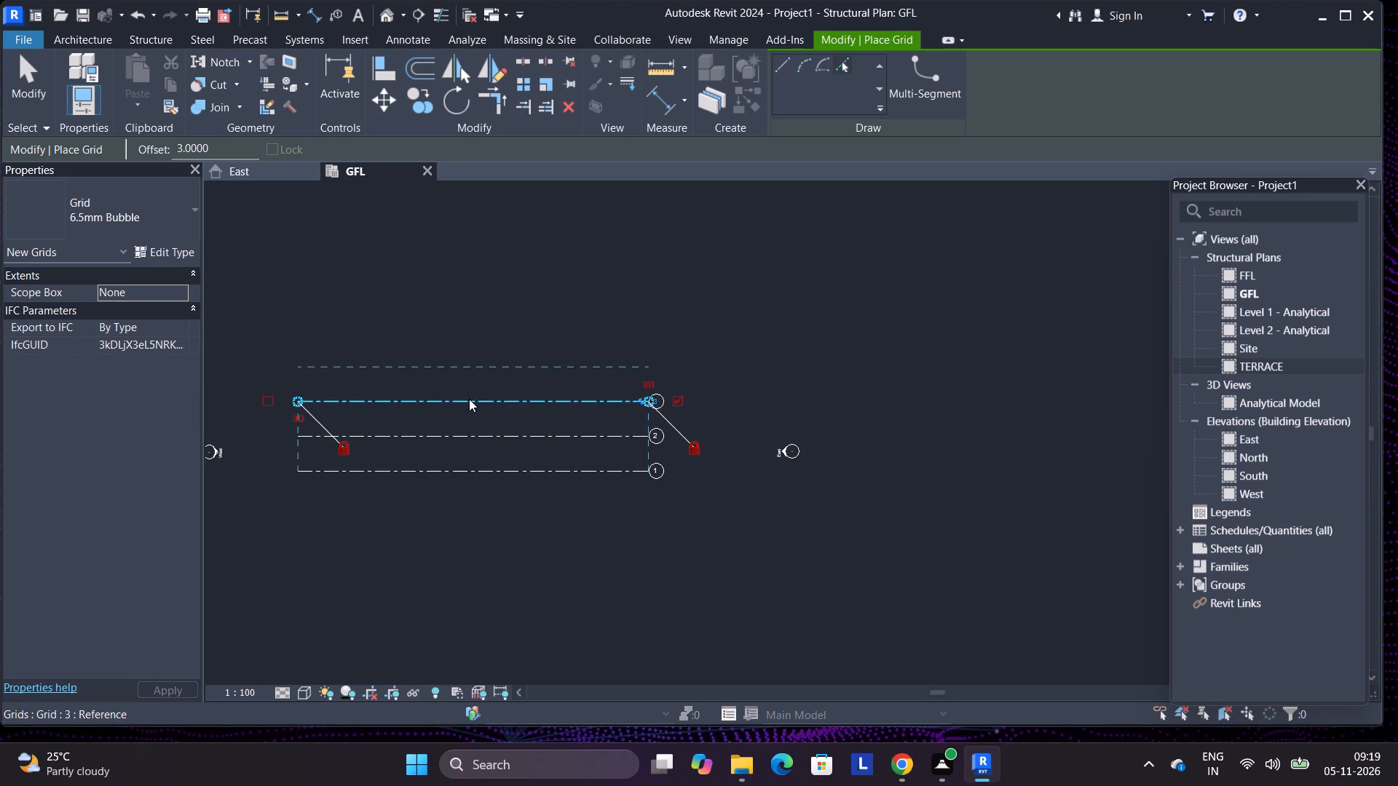
right_click(469, 399)
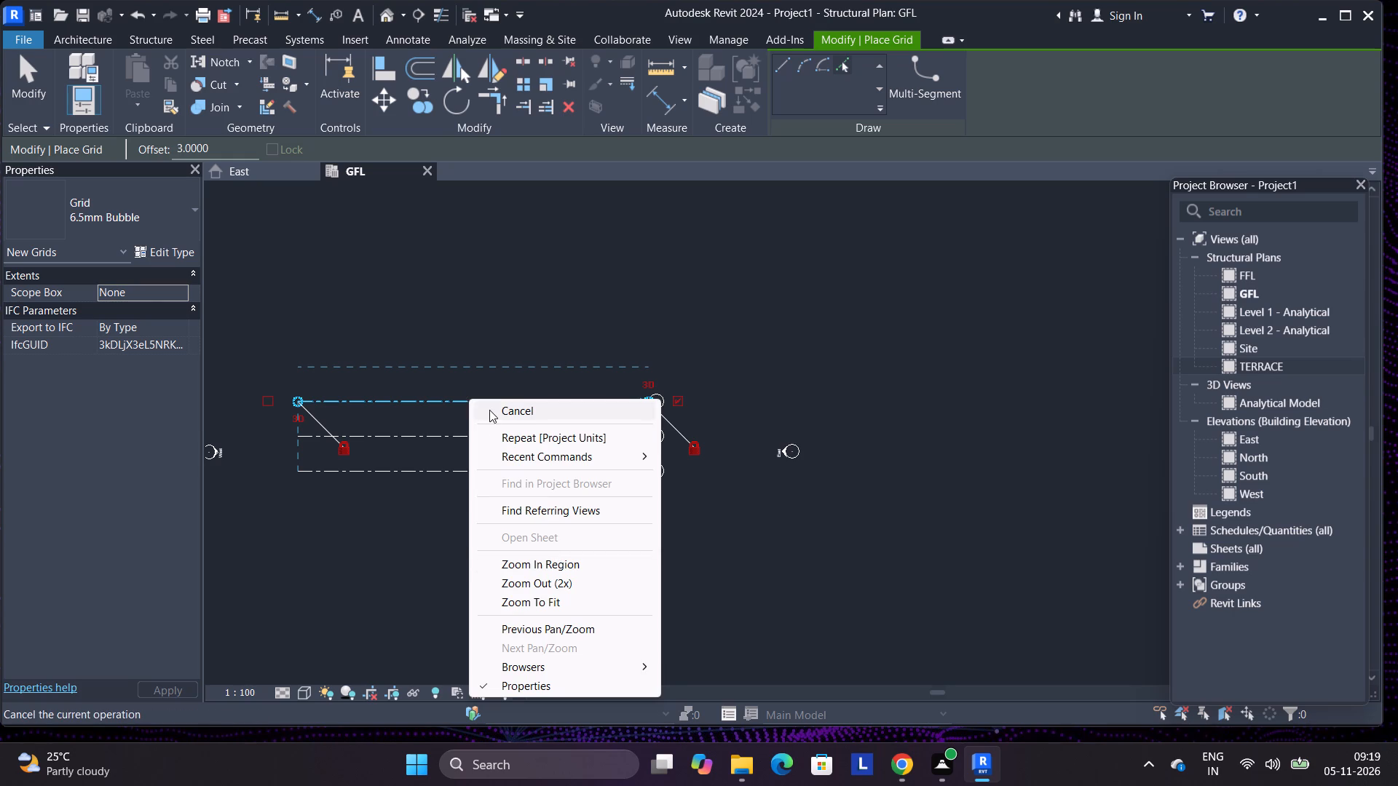
left_click(490, 410)
right_click(490, 410)
left_click(483, 413)
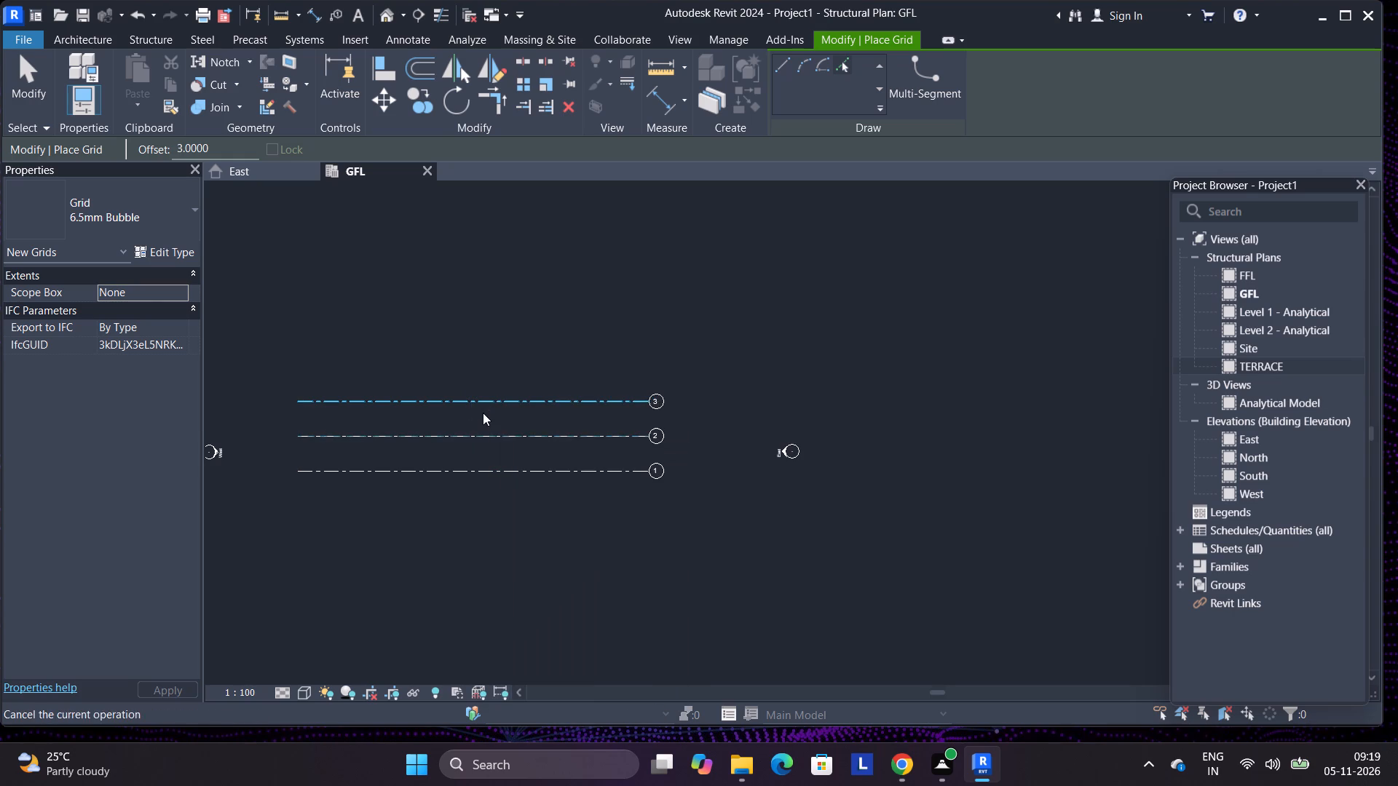
right_click(616, 471)
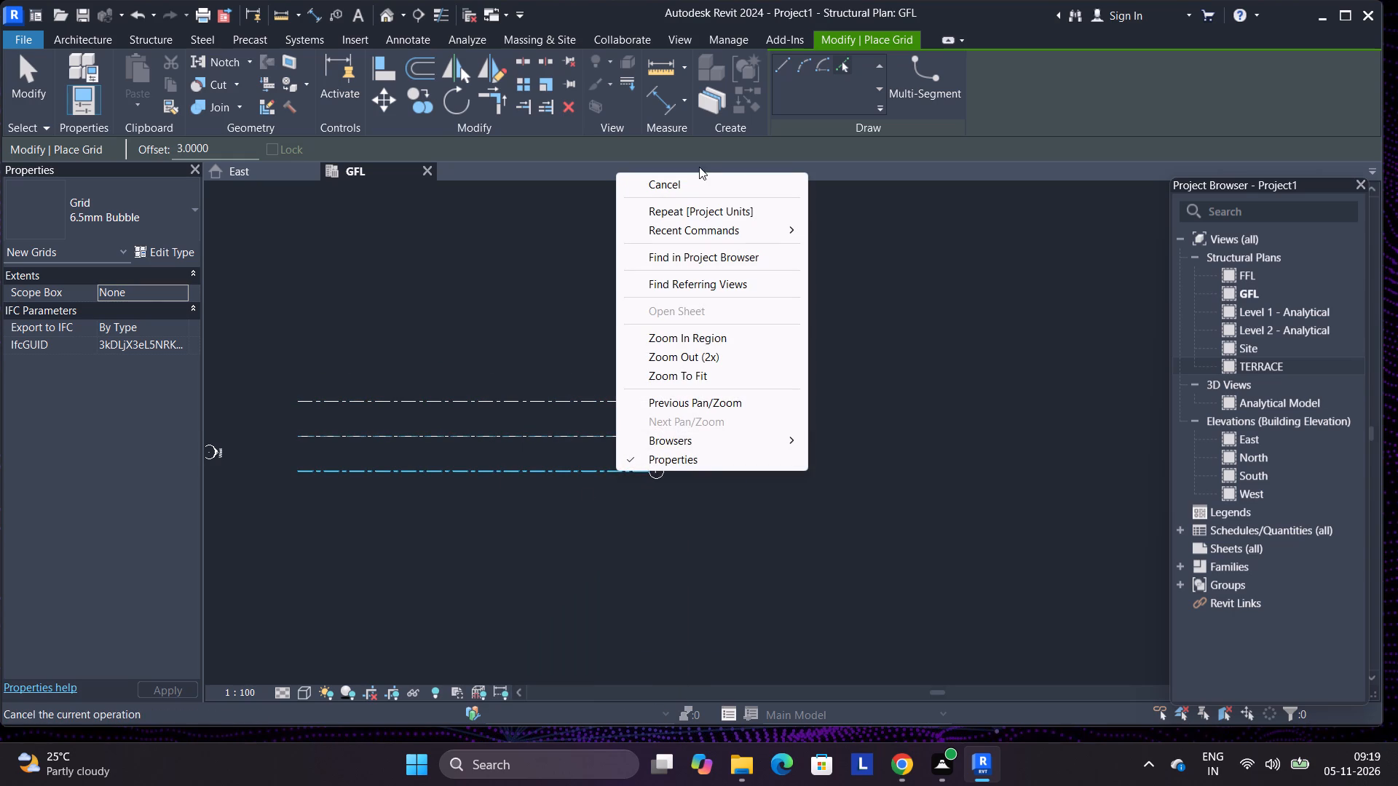
double_click(699, 177)
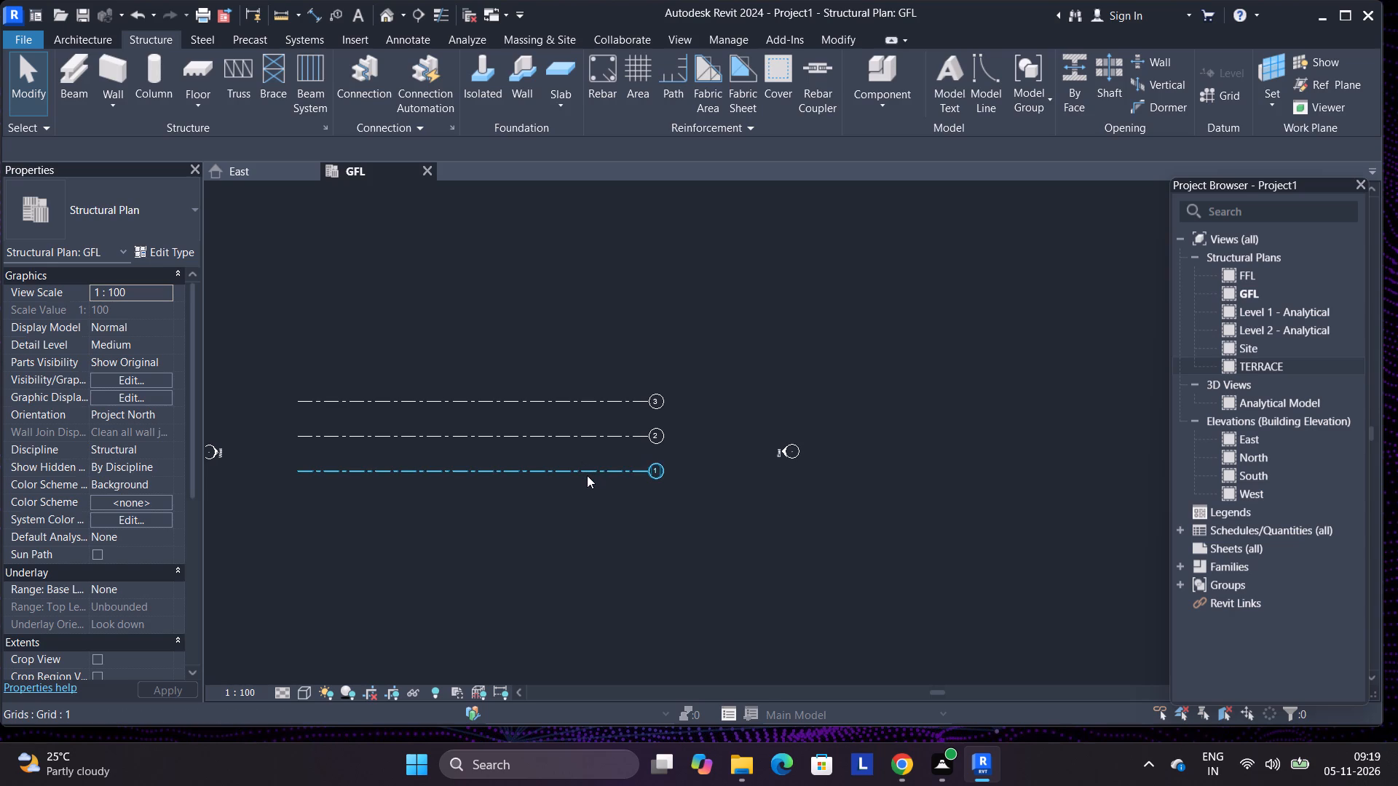
Draw a vertical grid line similar to grid 1, crossing the three horizontal grids near their bubble ends.
right_click(588, 475)
left_click(675, 423)
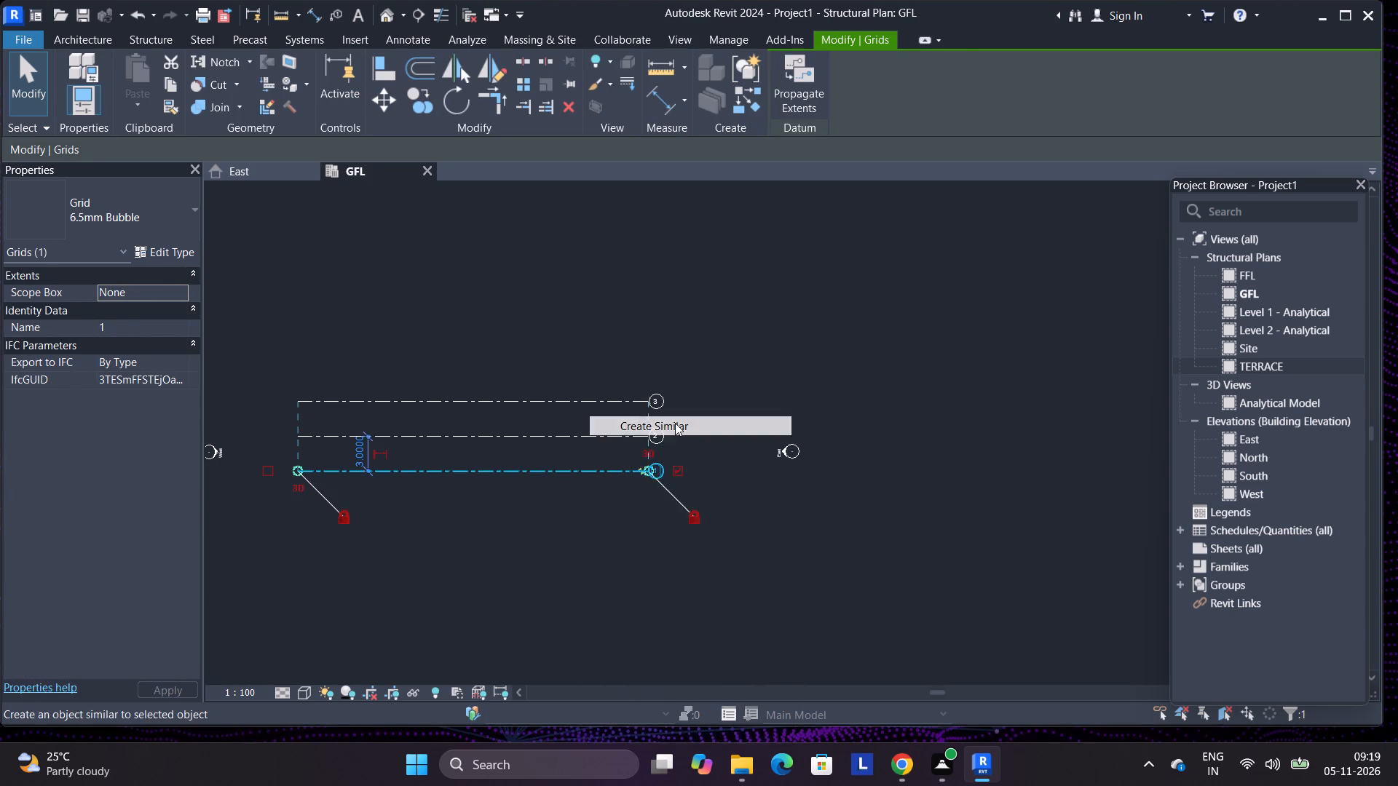
left_click(609, 497)
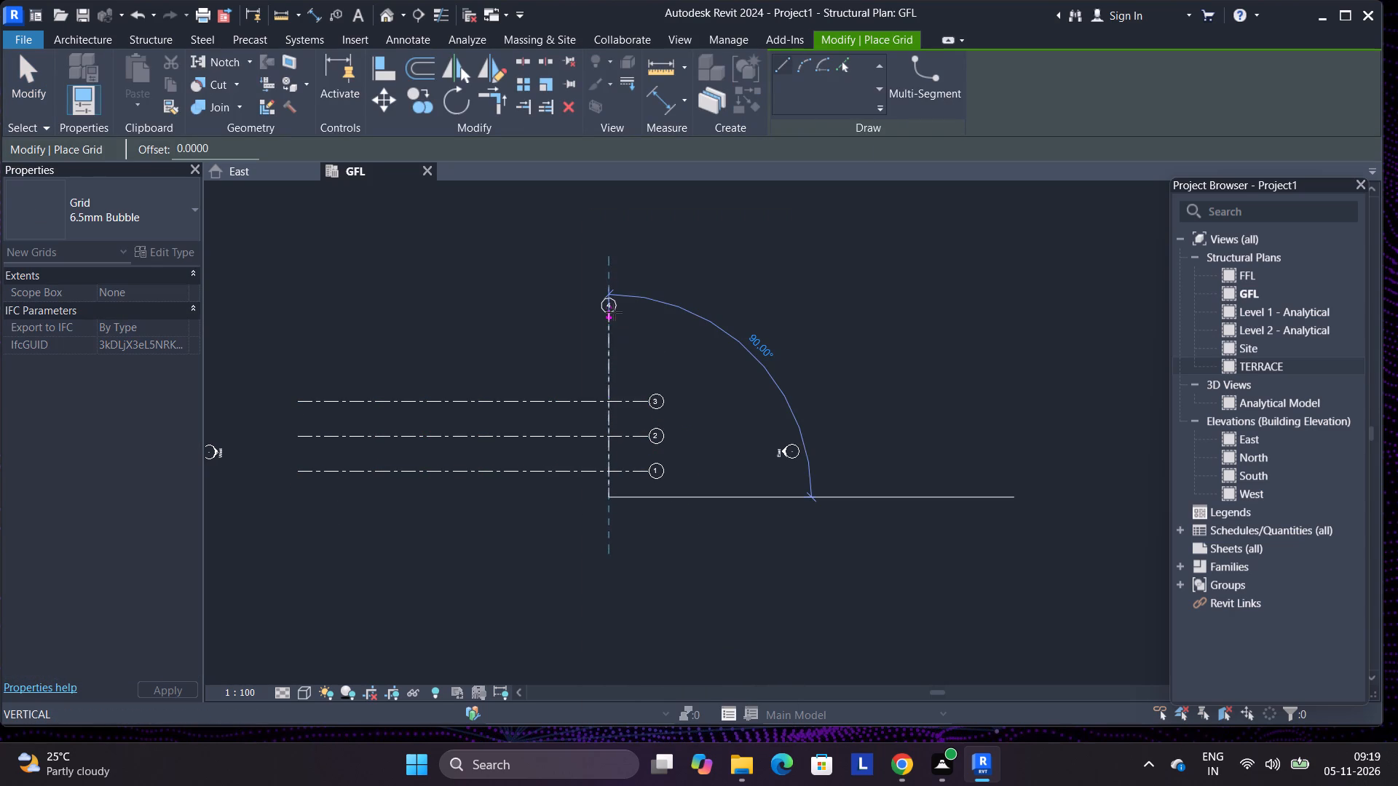
left_click(614, 338)
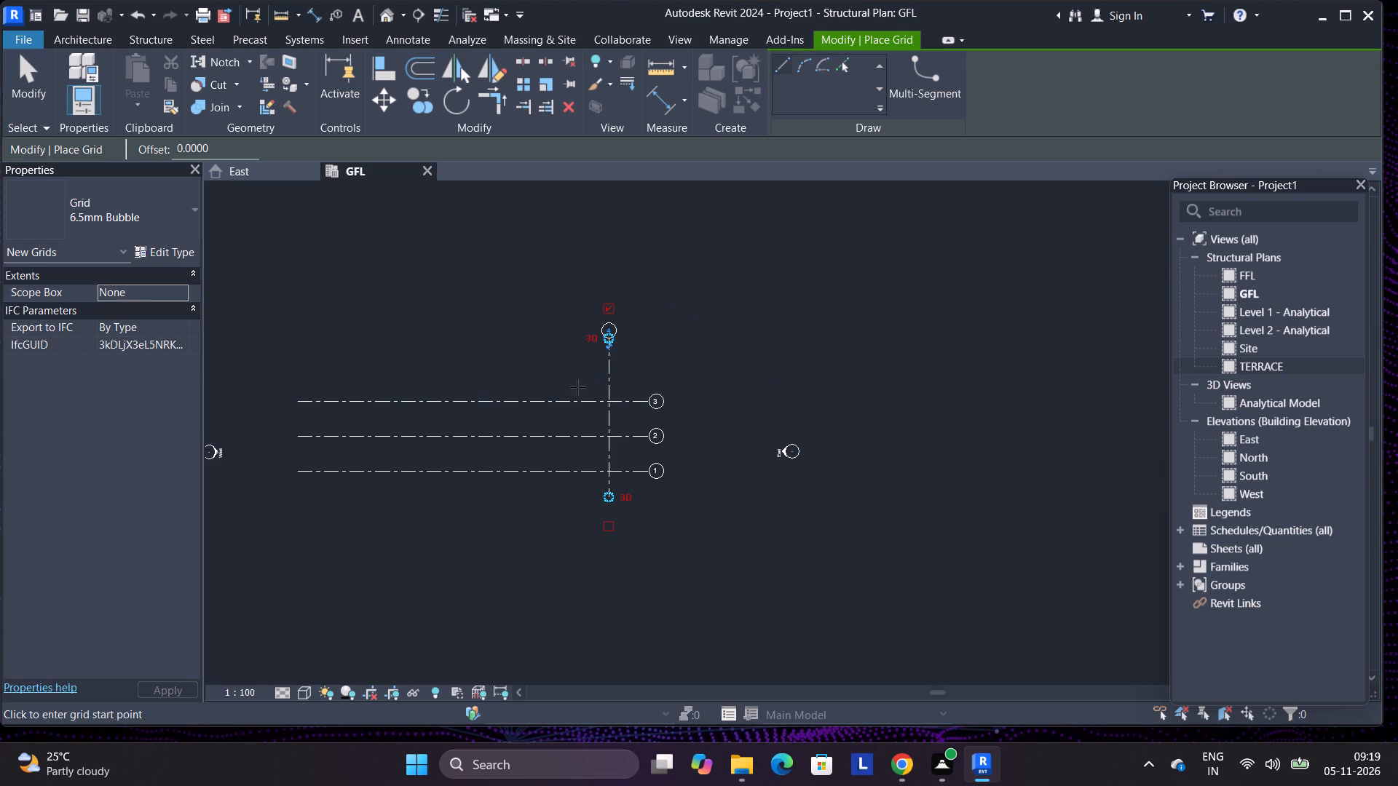
Add two more vertical grid lines on the west side of grid 4 by picking lines, each at a 3 m offset.
left_click(838, 70)
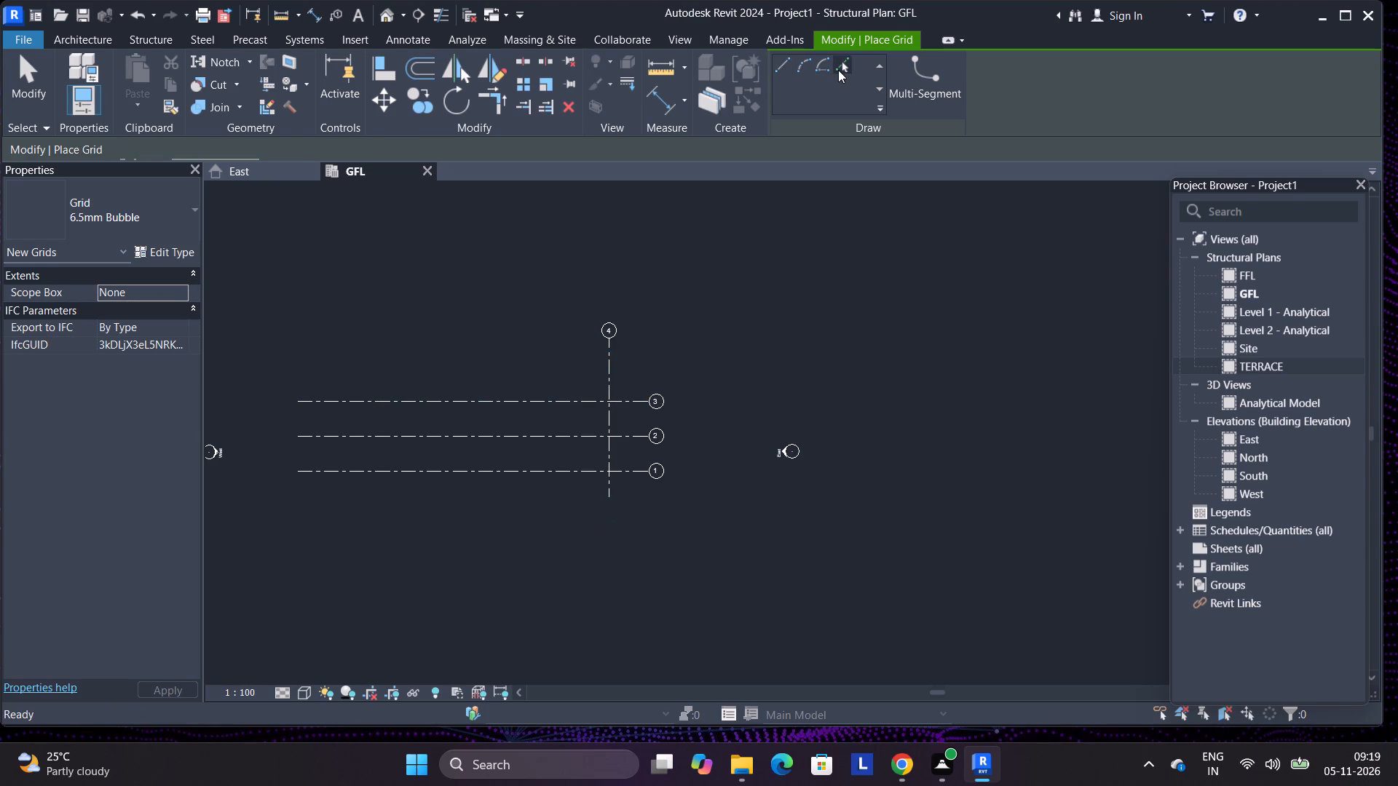
left_click(183, 143)
key("BackSpace")
key("3")
key("Return")
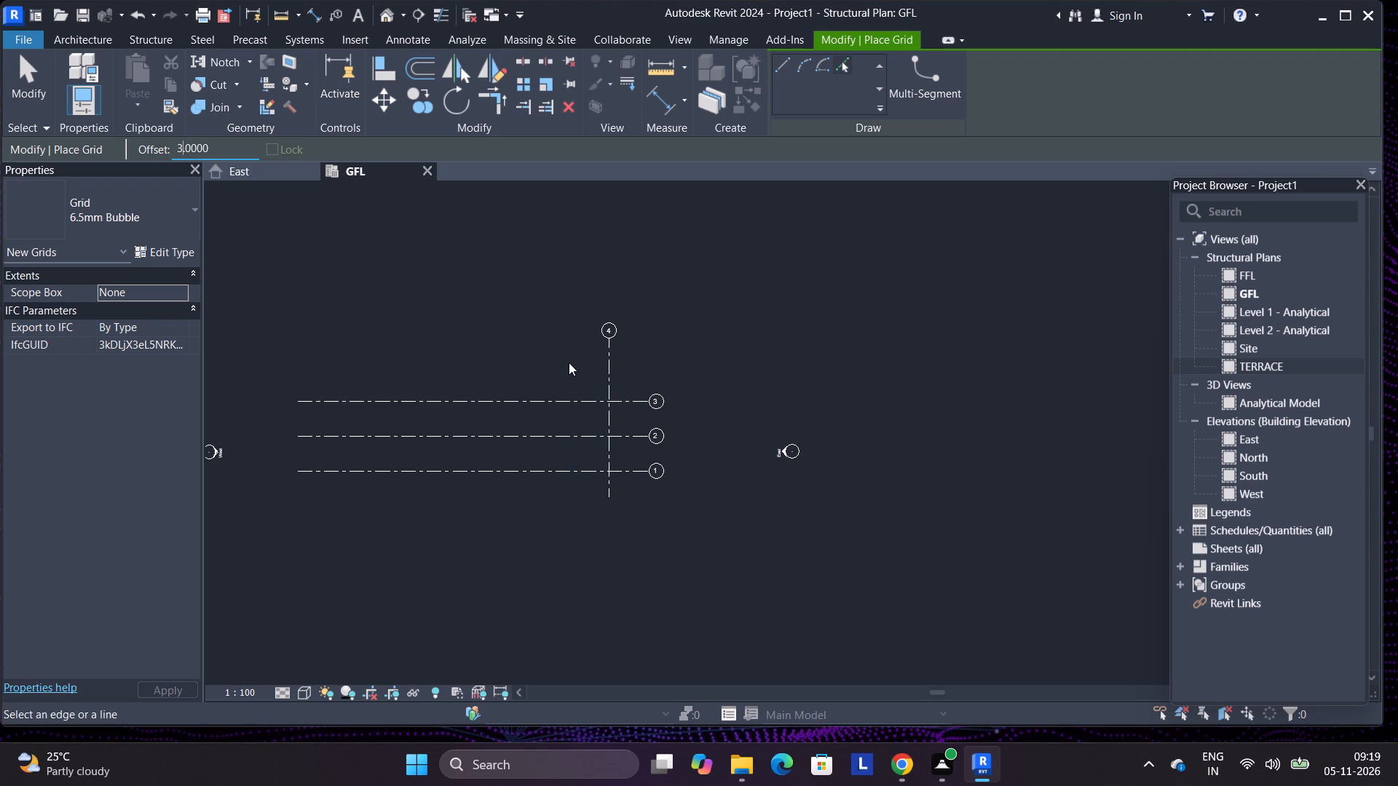
left_click(607, 376)
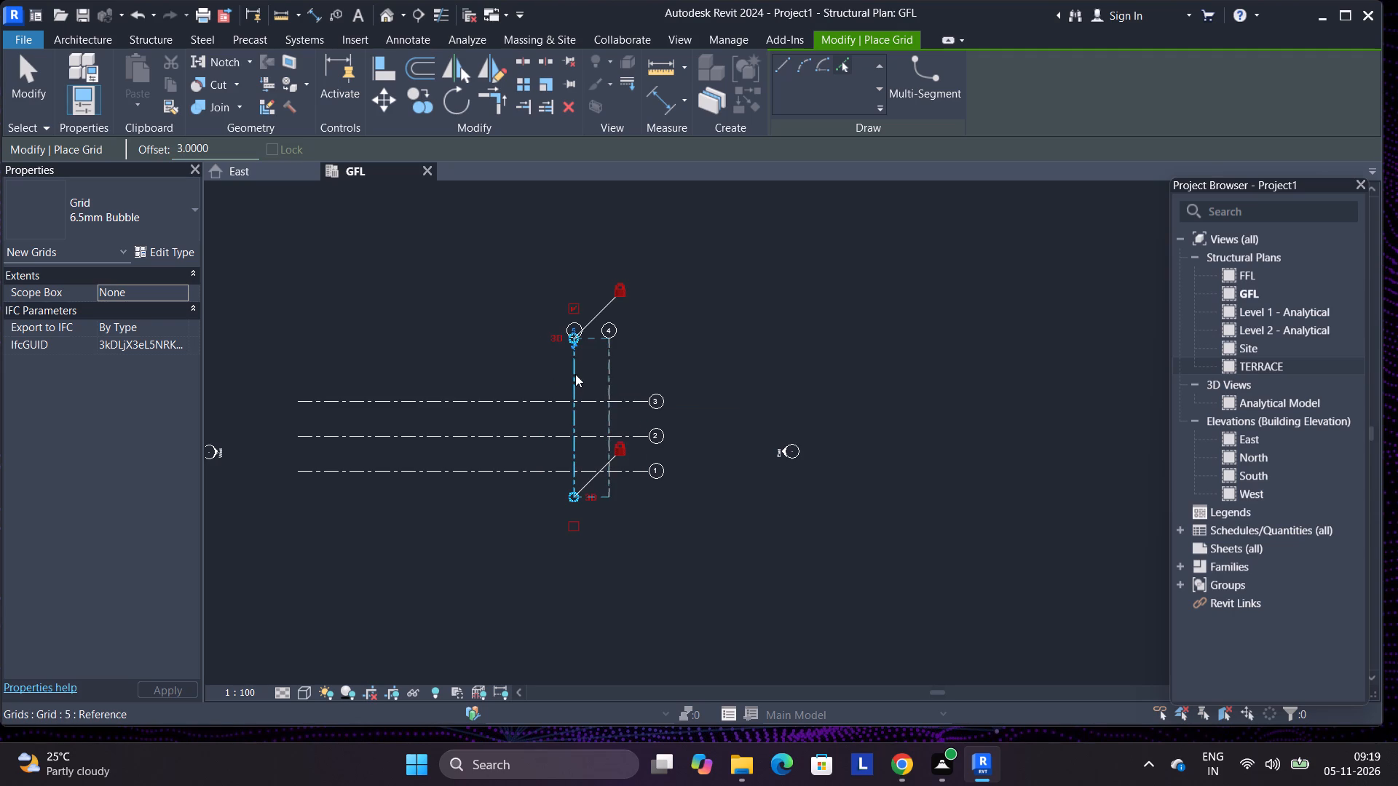
left_click(568, 373)
scroll(612, 346, "up", 2)
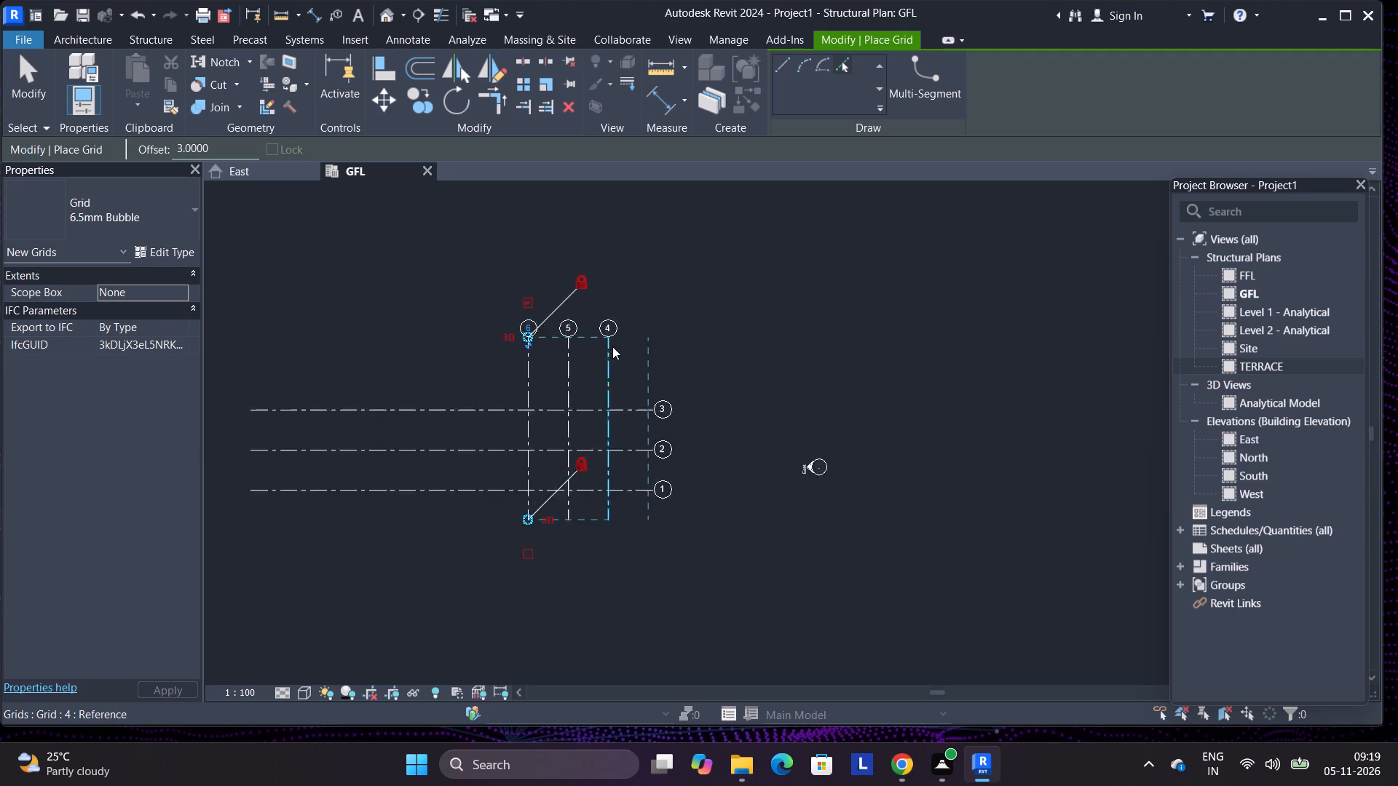
scroll(612, 346, "up", 3)
right_click(668, 330)
left_click(719, 346)
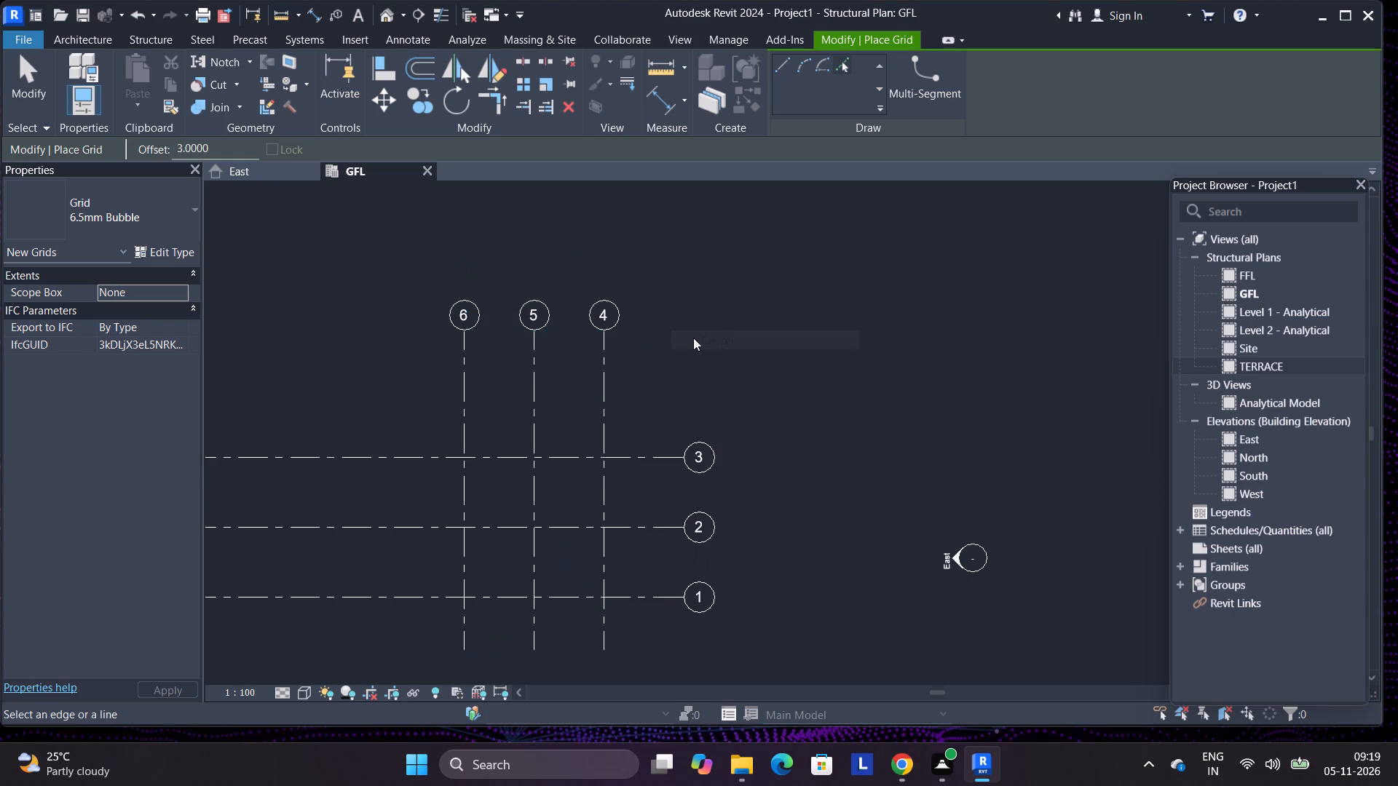
scroll(693, 338, "down", 3)
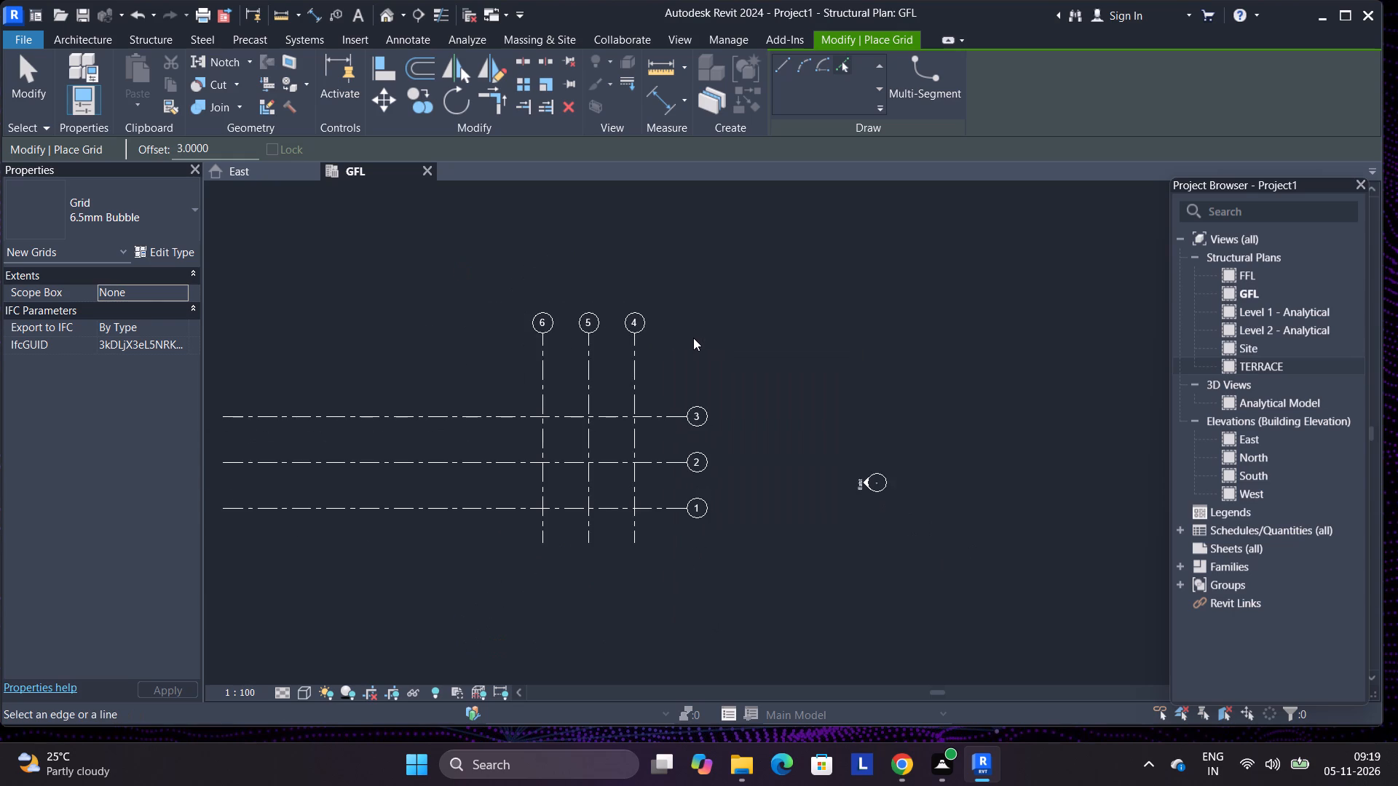
scroll(693, 338, "down", 1)
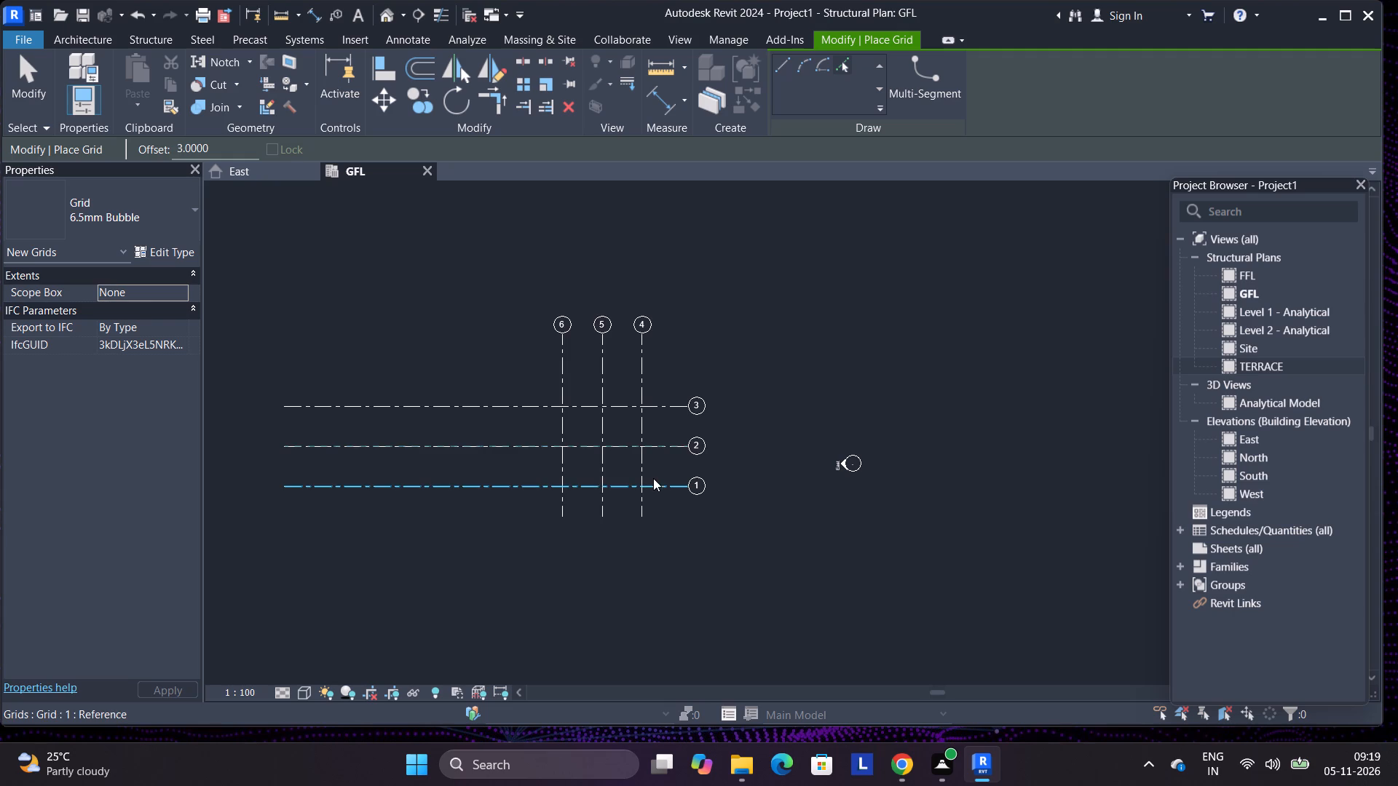
scroll(665, 499, "up", 3)
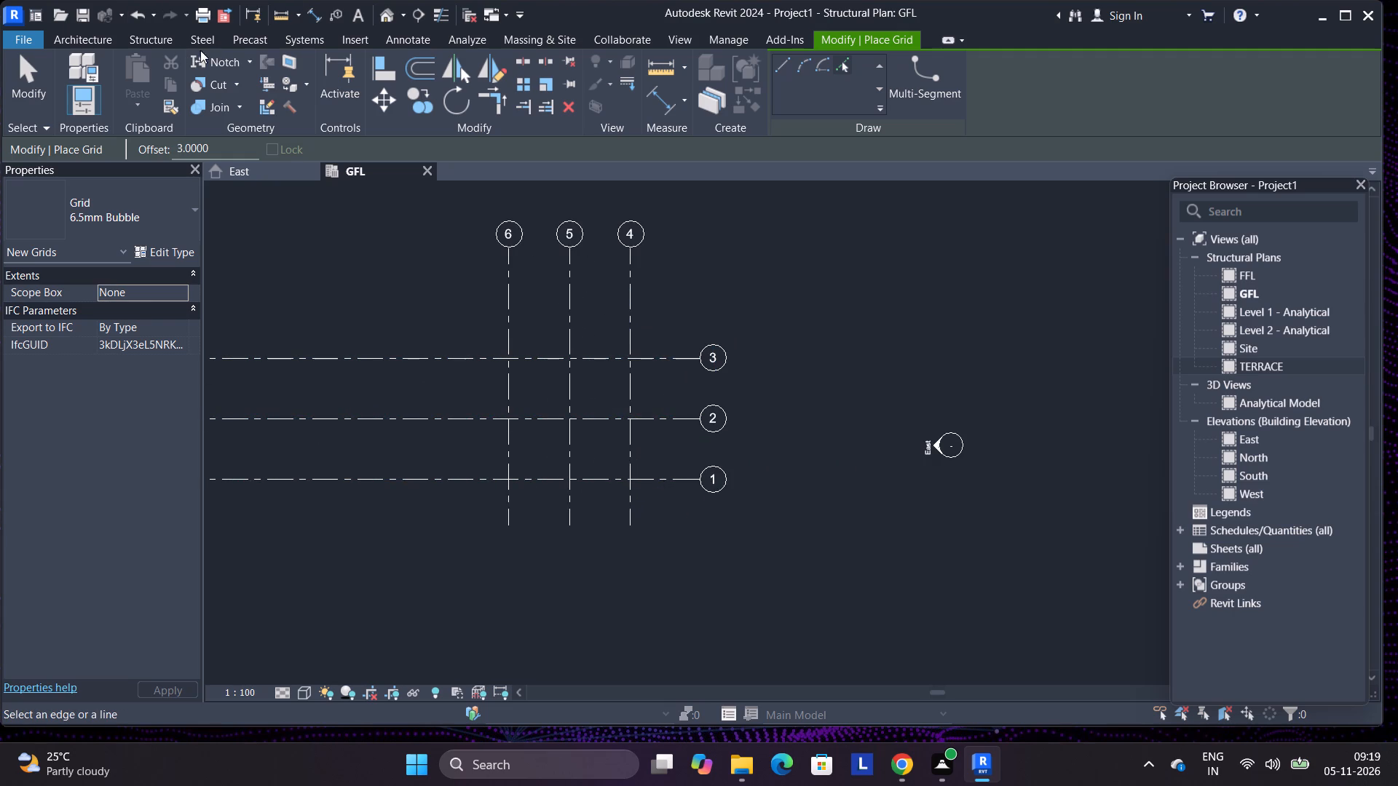
left_click(160, 47)
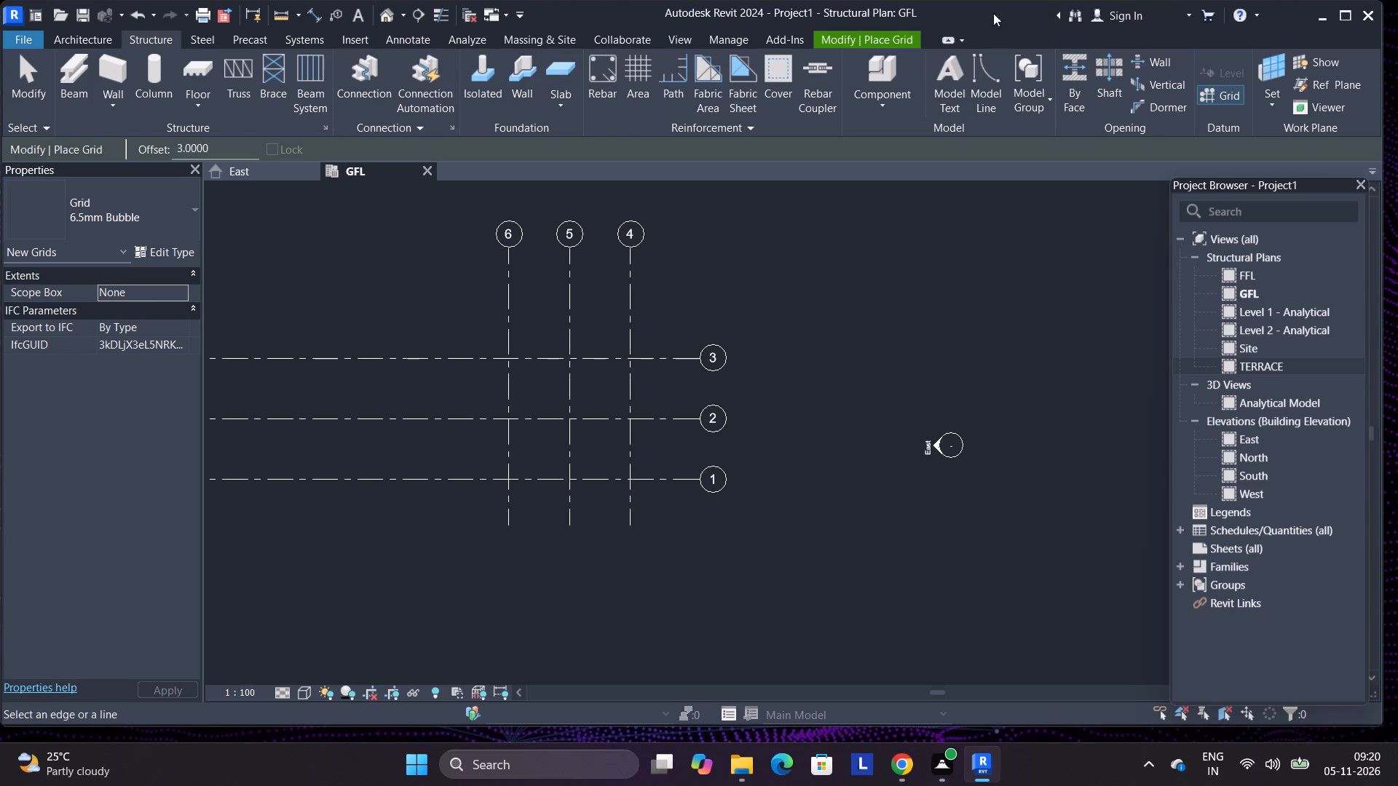
left_click(869, 37)
double_click(577, 102)
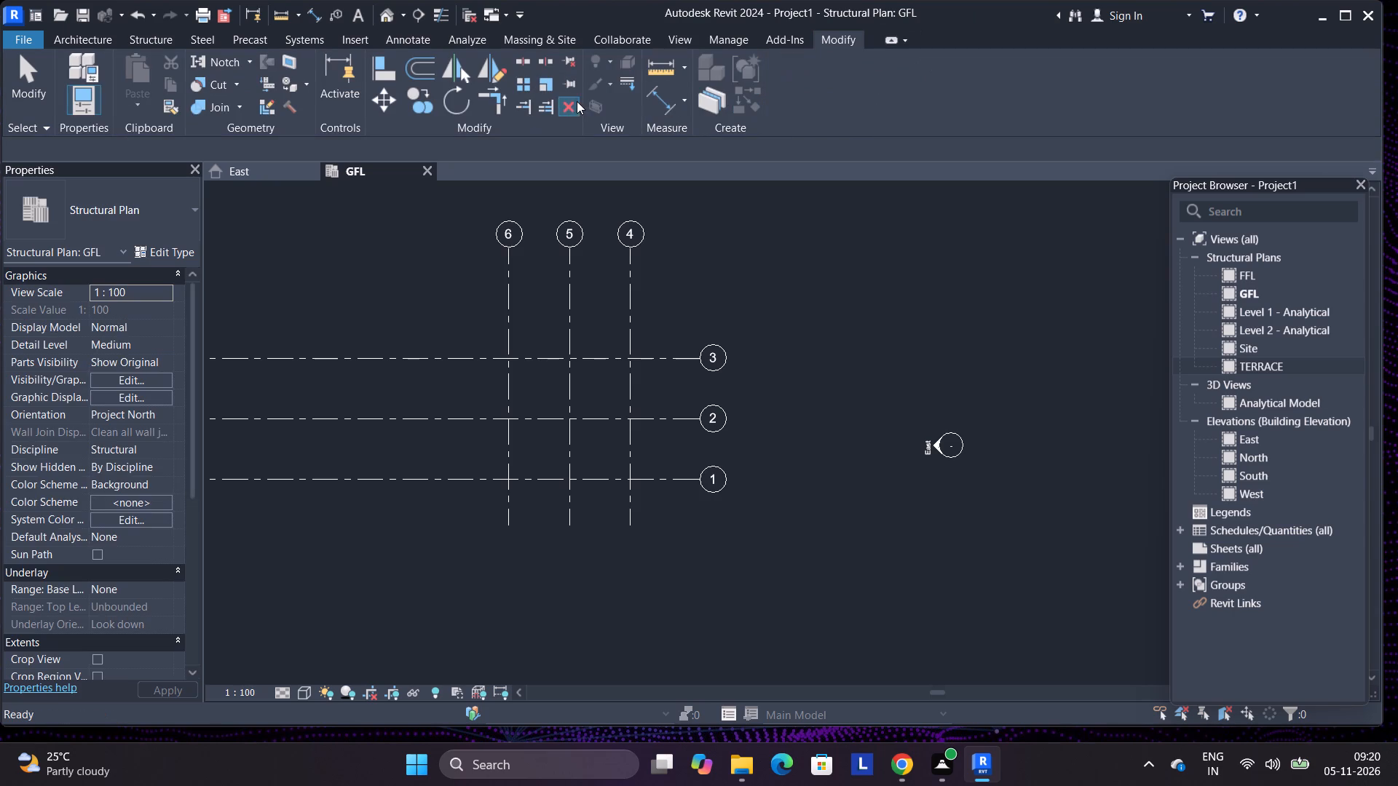
Start an isolated foundation and duplicate the 1800 x 1200 x 450mm Footing-Rectangular type as FOOTING 1.
left_click(154, 36)
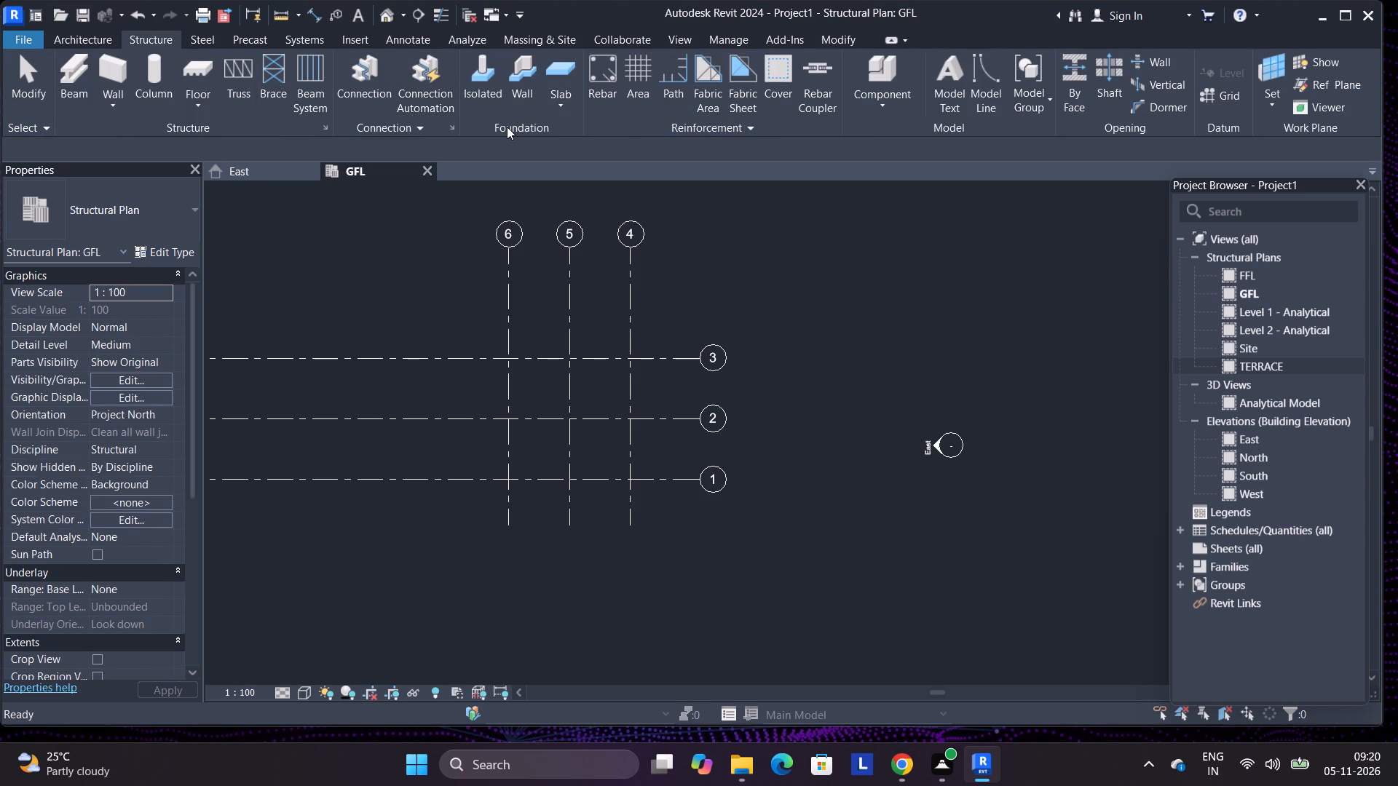
left_click(488, 60)
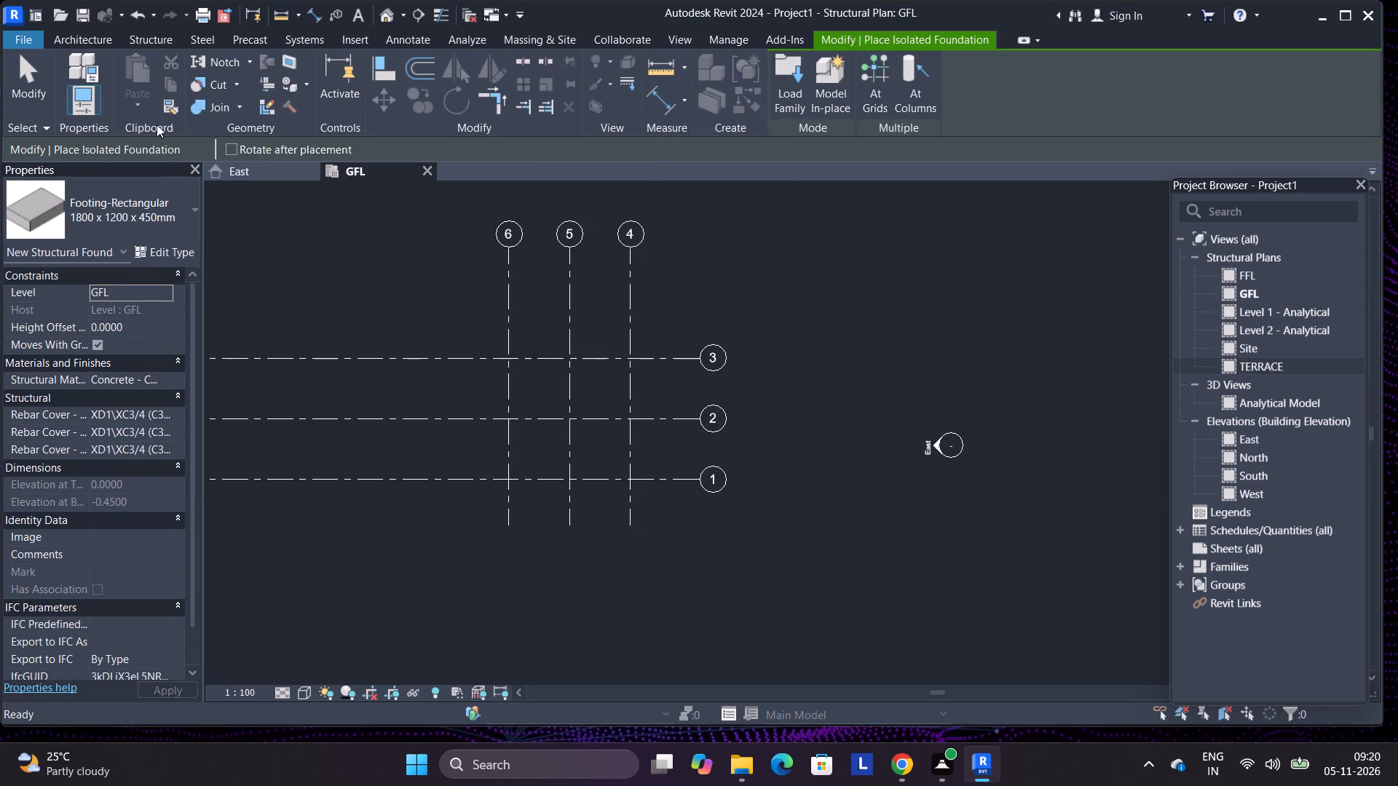
left_click(168, 218)
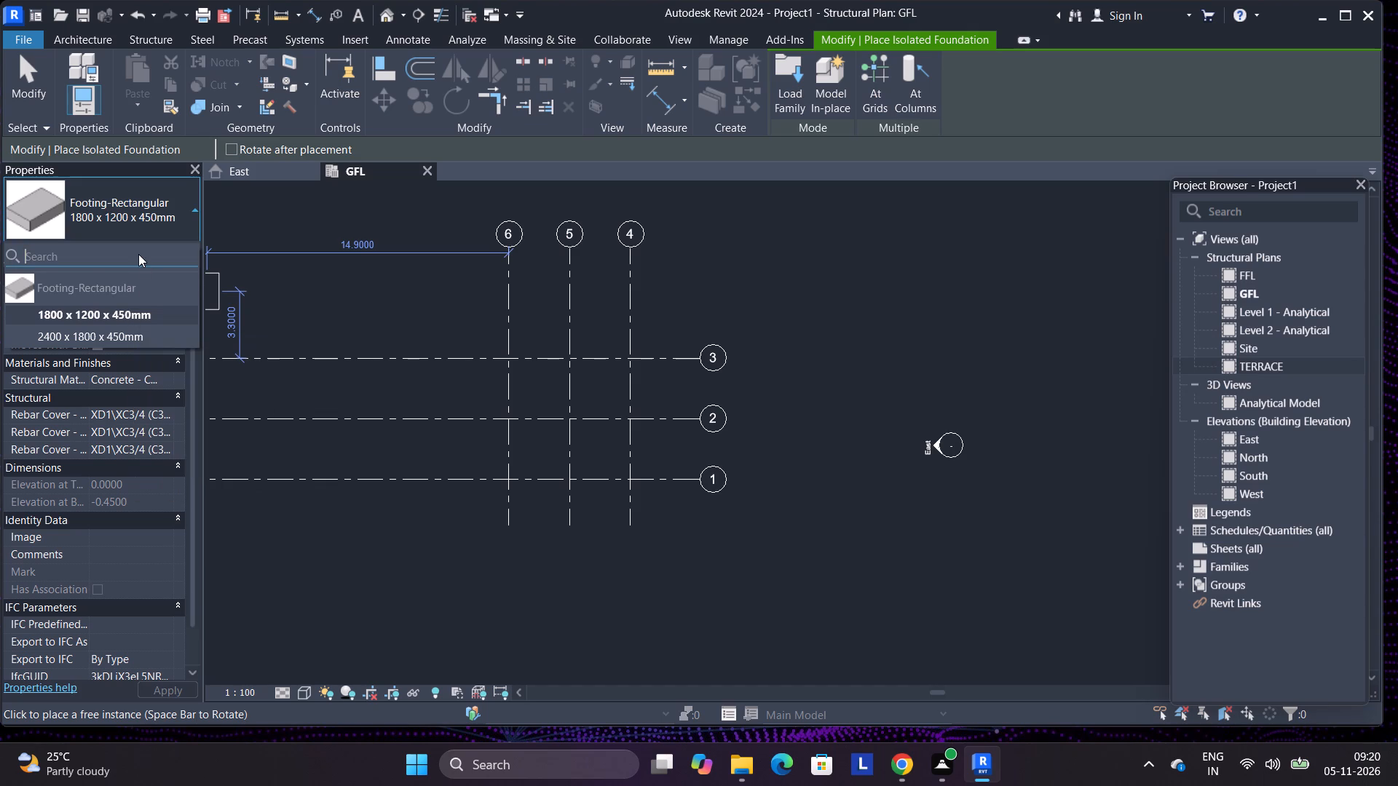
left_click(143, 235)
left_click(170, 253)
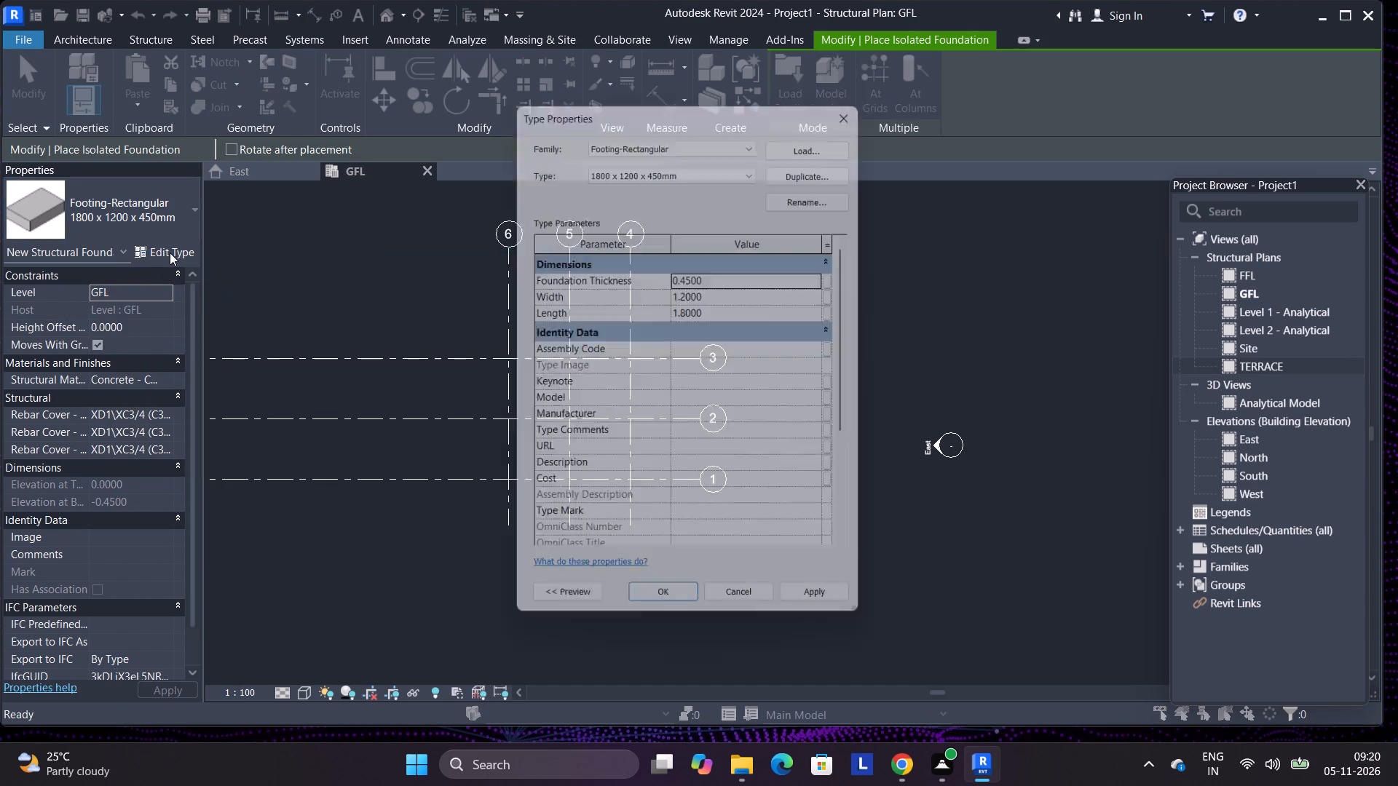
left_click(805, 164)
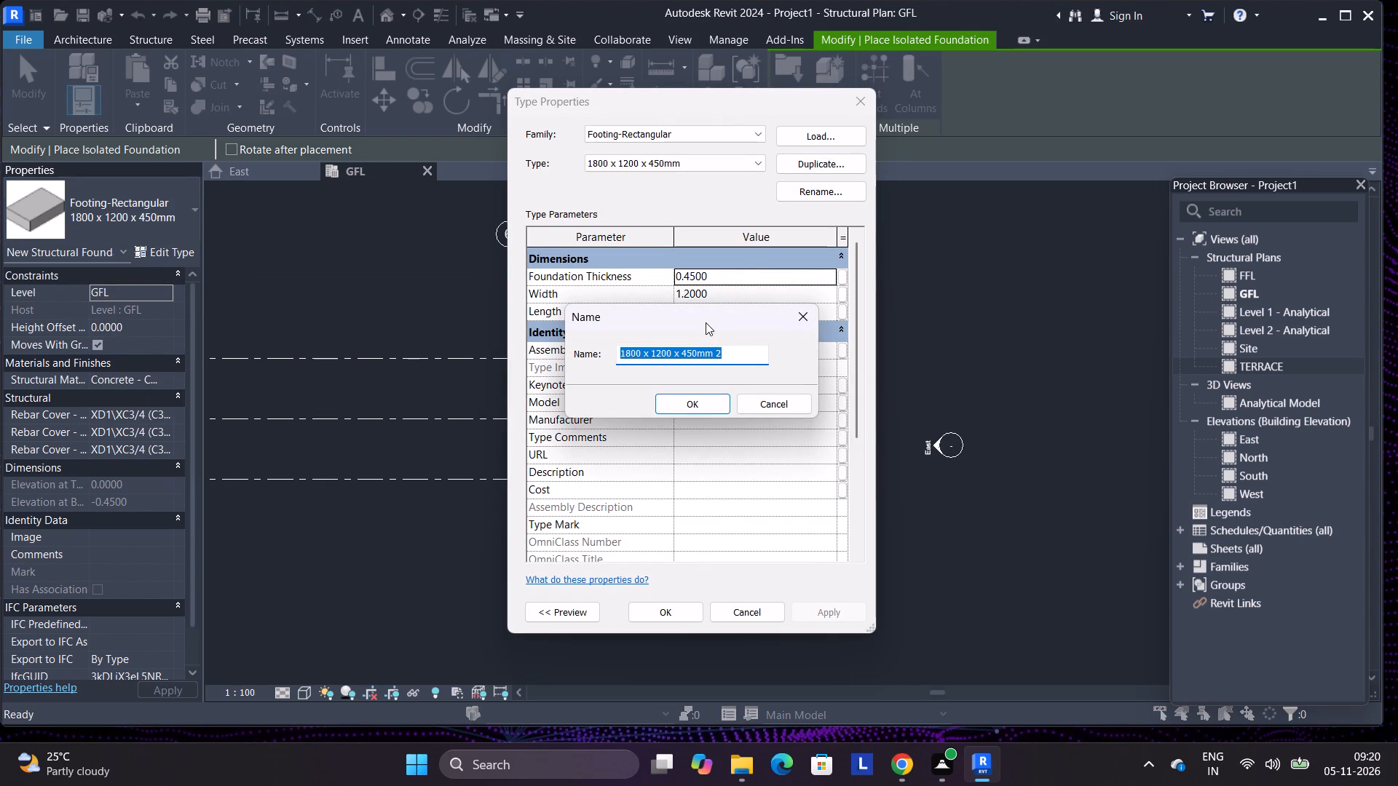
type("FOO")
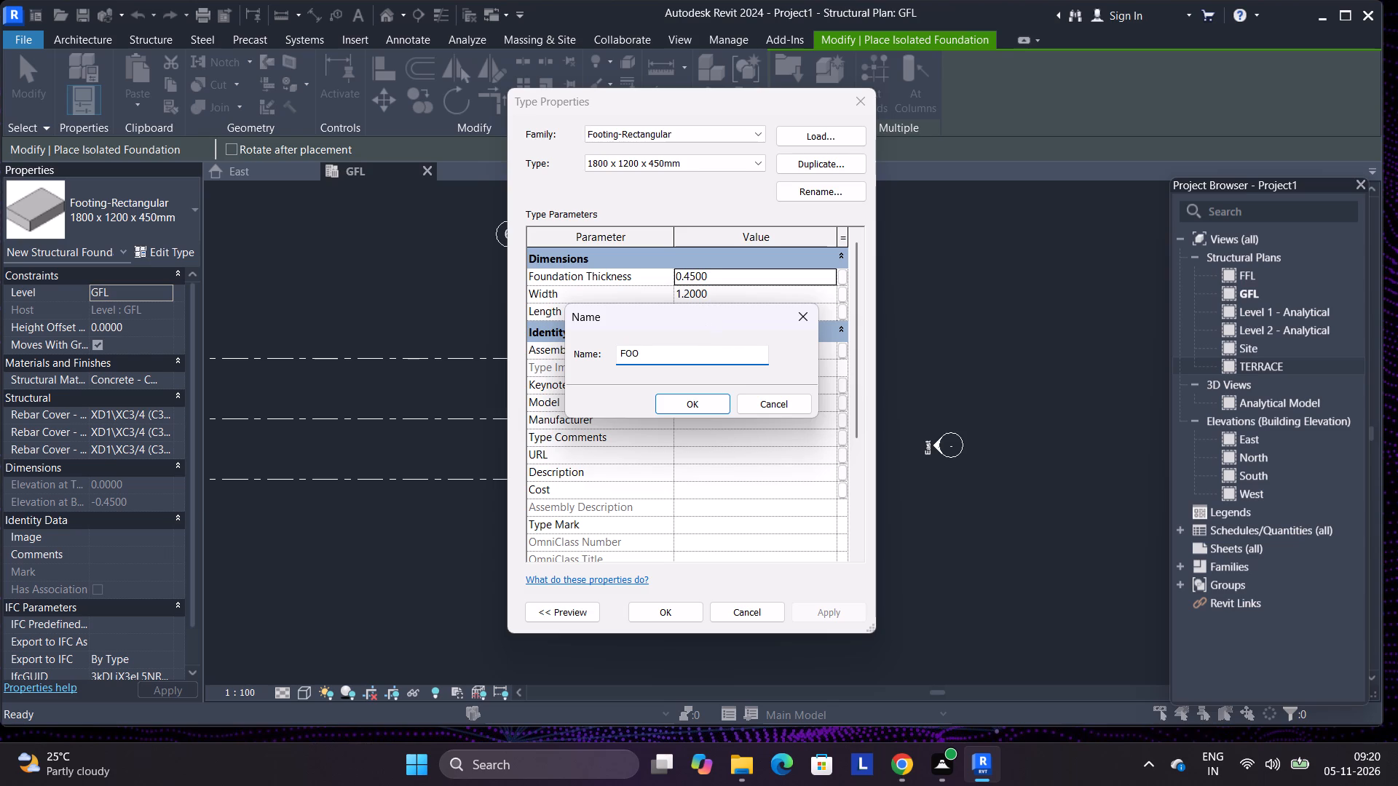
type("TING 1")
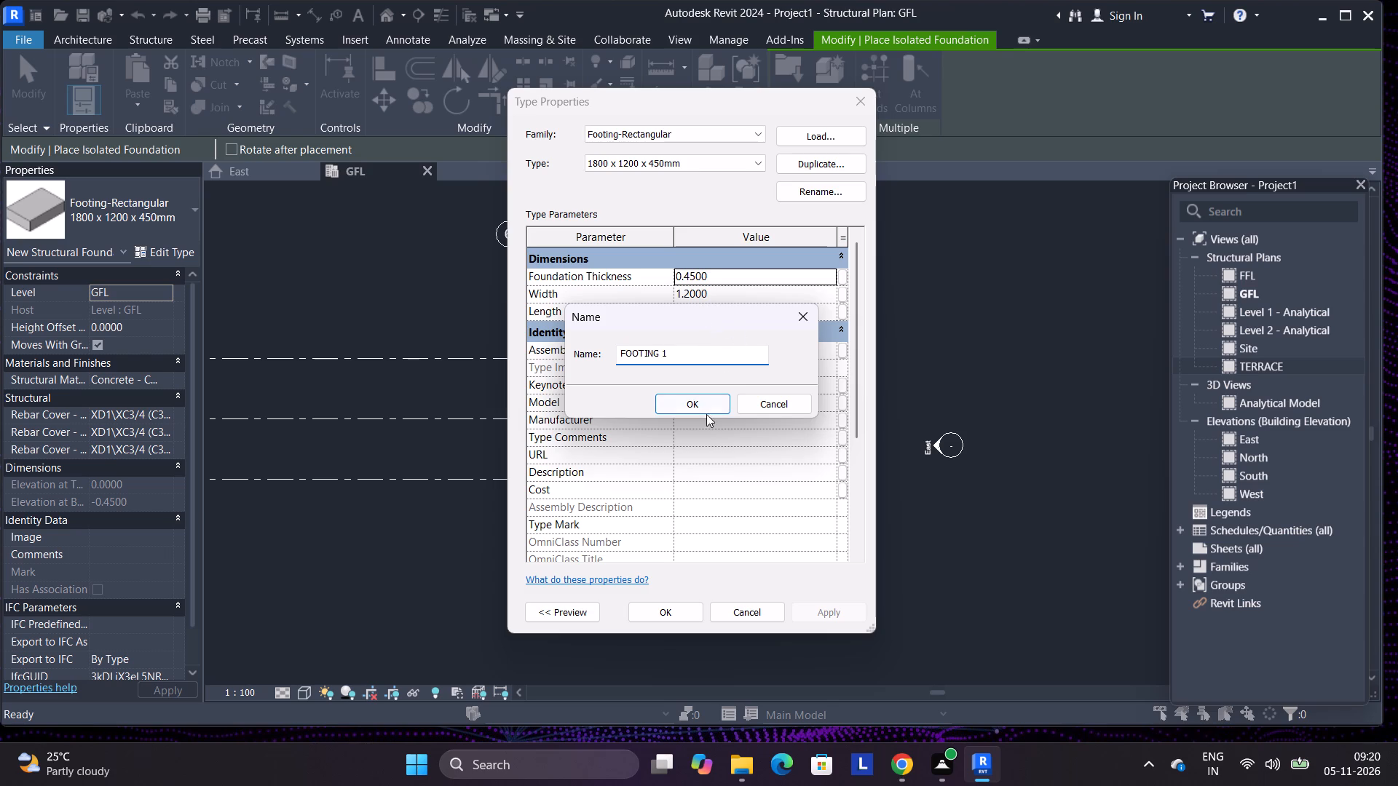
left_click(706, 416)
left_click(706, 406)
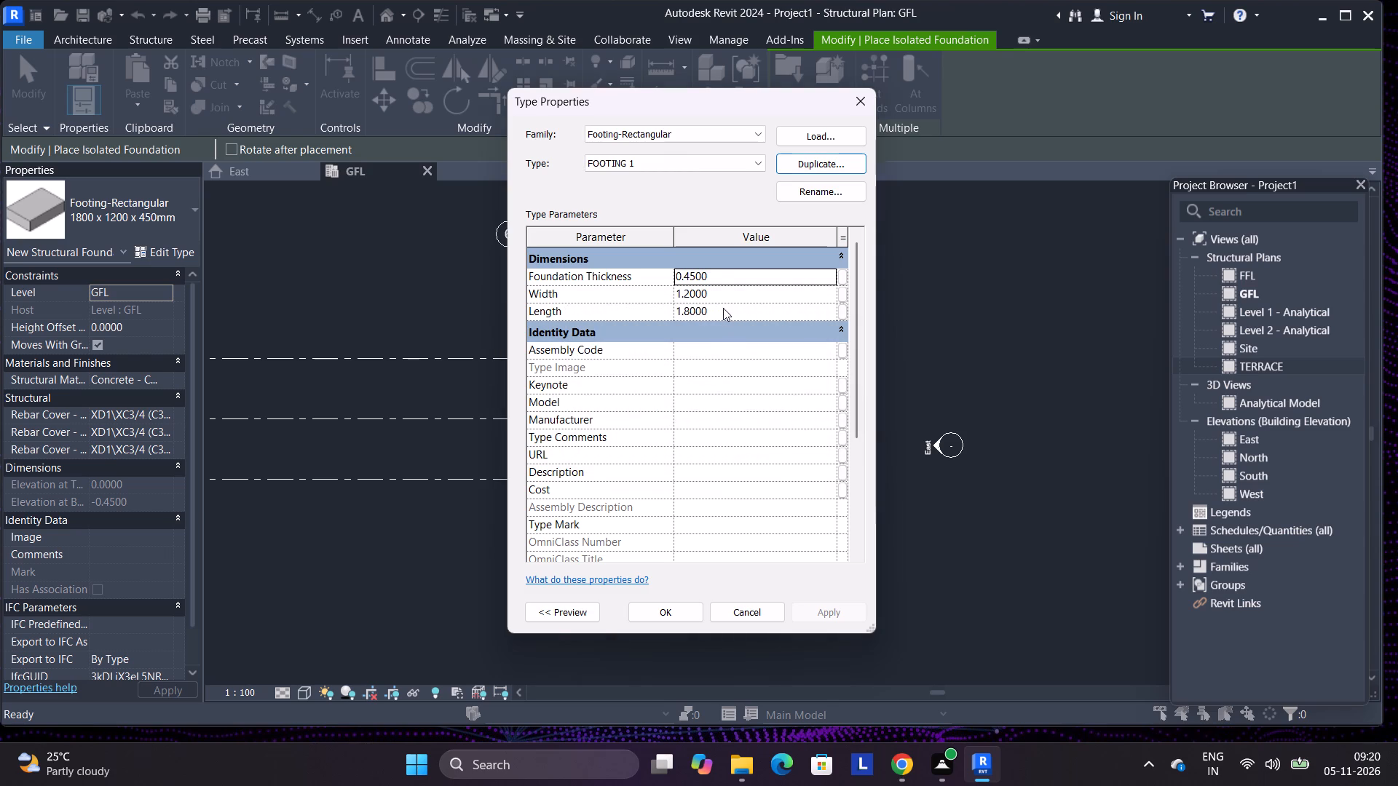
Set the foundation thickness of the FOOTING 1 type to 0.3 m.
left_click(714, 267)
left_click(706, 261)
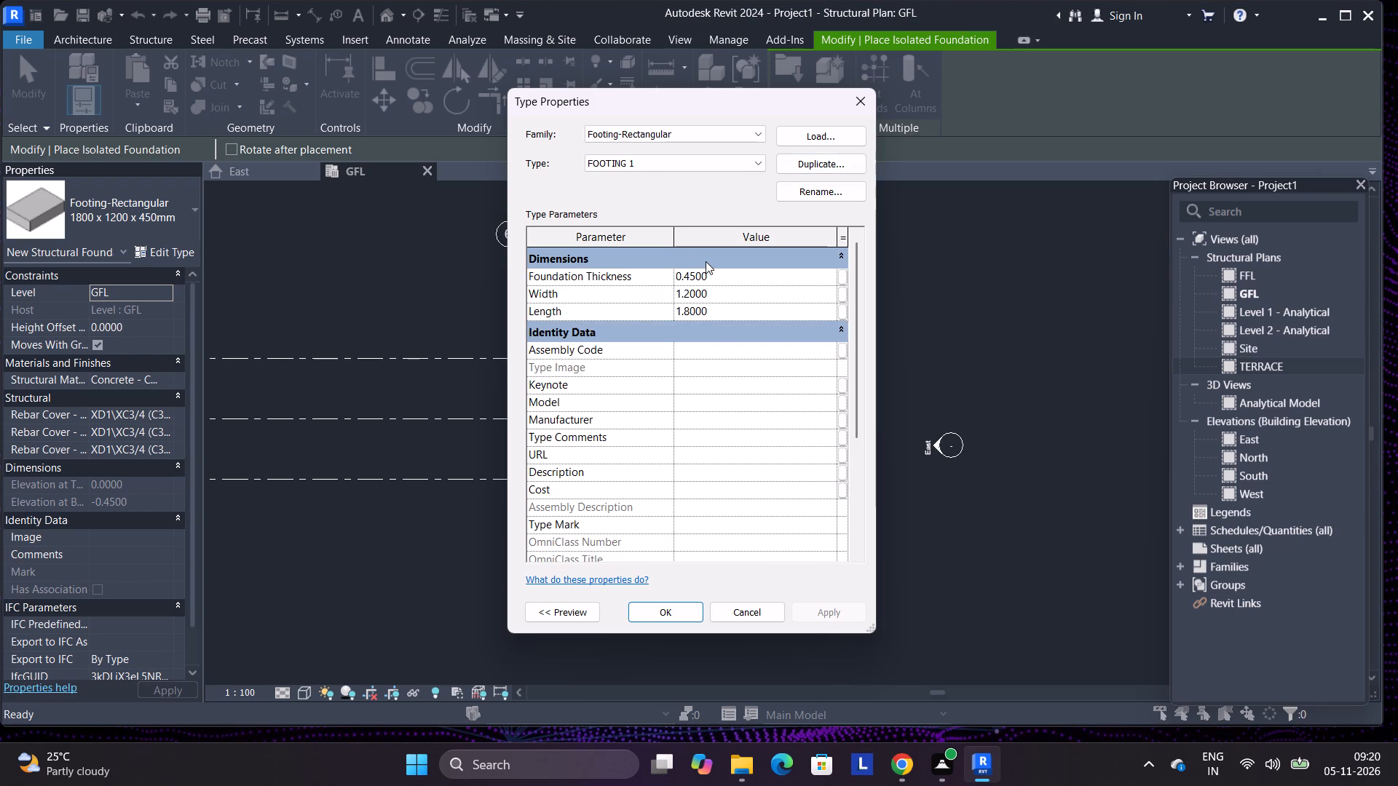
left_click_drag(714, 276, 668, 275)
left_click(683, 271)
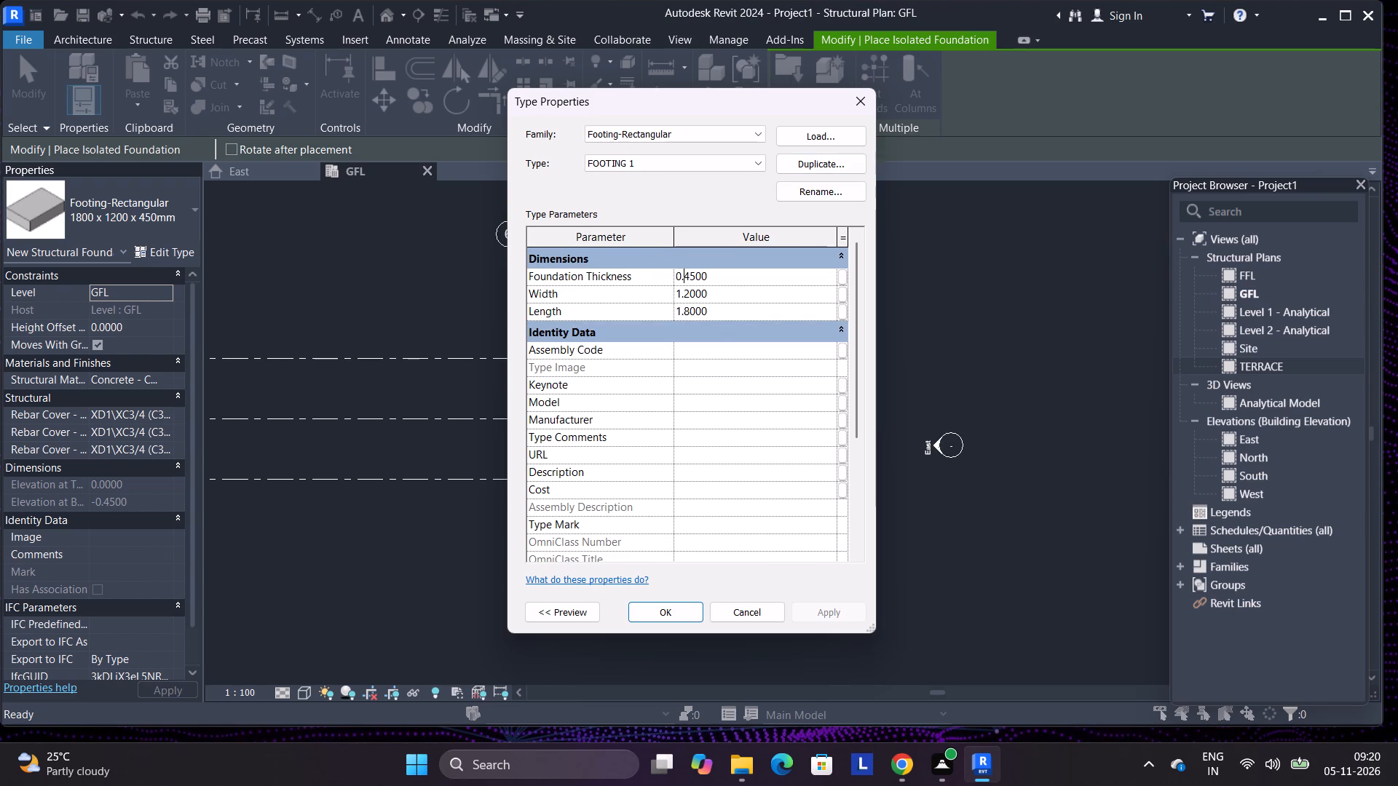
left_click(686, 274)
key("Right")
key("Right")
key("Right")
key("Right")
key("Left")
key("Left")
key("BackSpace")
key("BackSpace")
type("30")
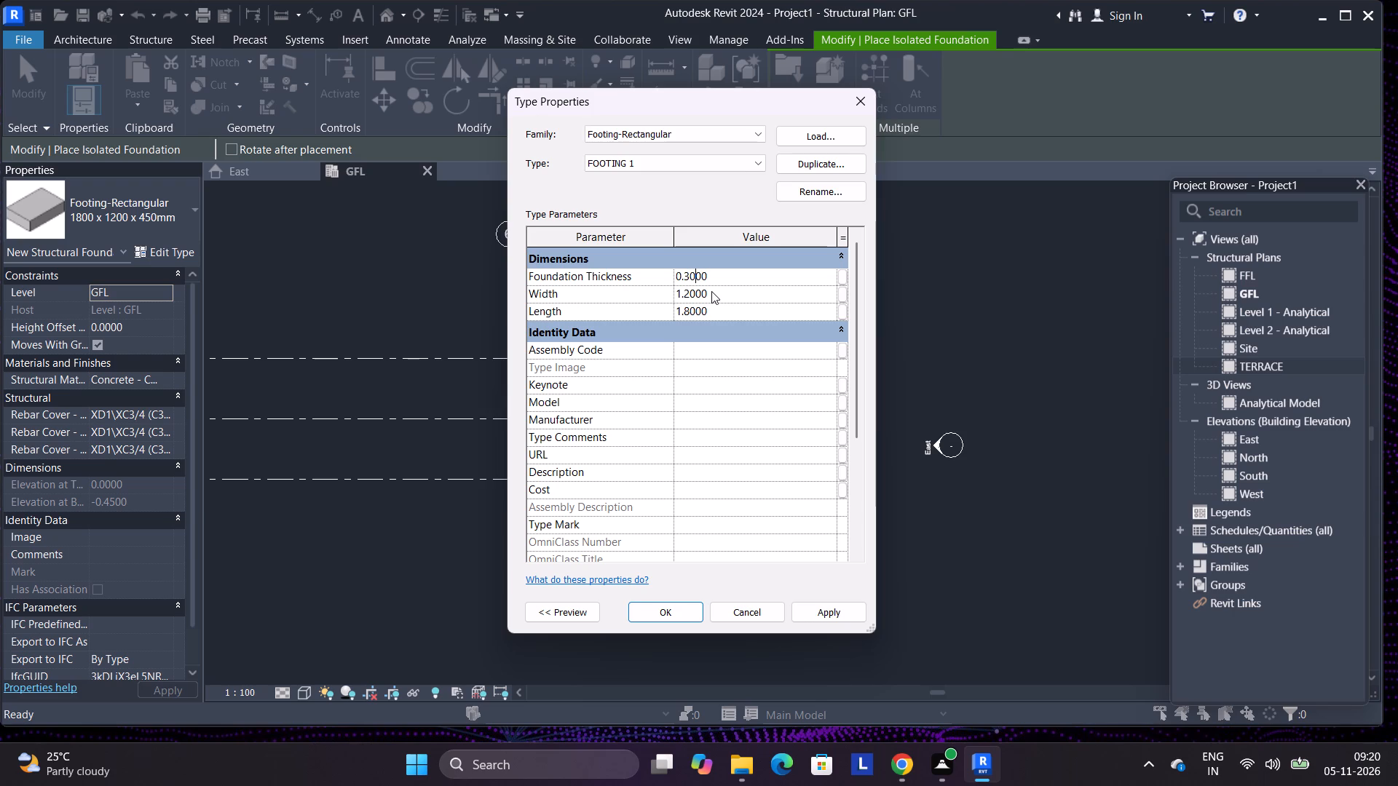
Set the FOOTING 1 type's width to 1.0 m and length to 1.4 m, and apply the type changes.
left_click(711, 291)
left_click(690, 293)
key("BackSpace")
key("0")
left_click(687, 312)
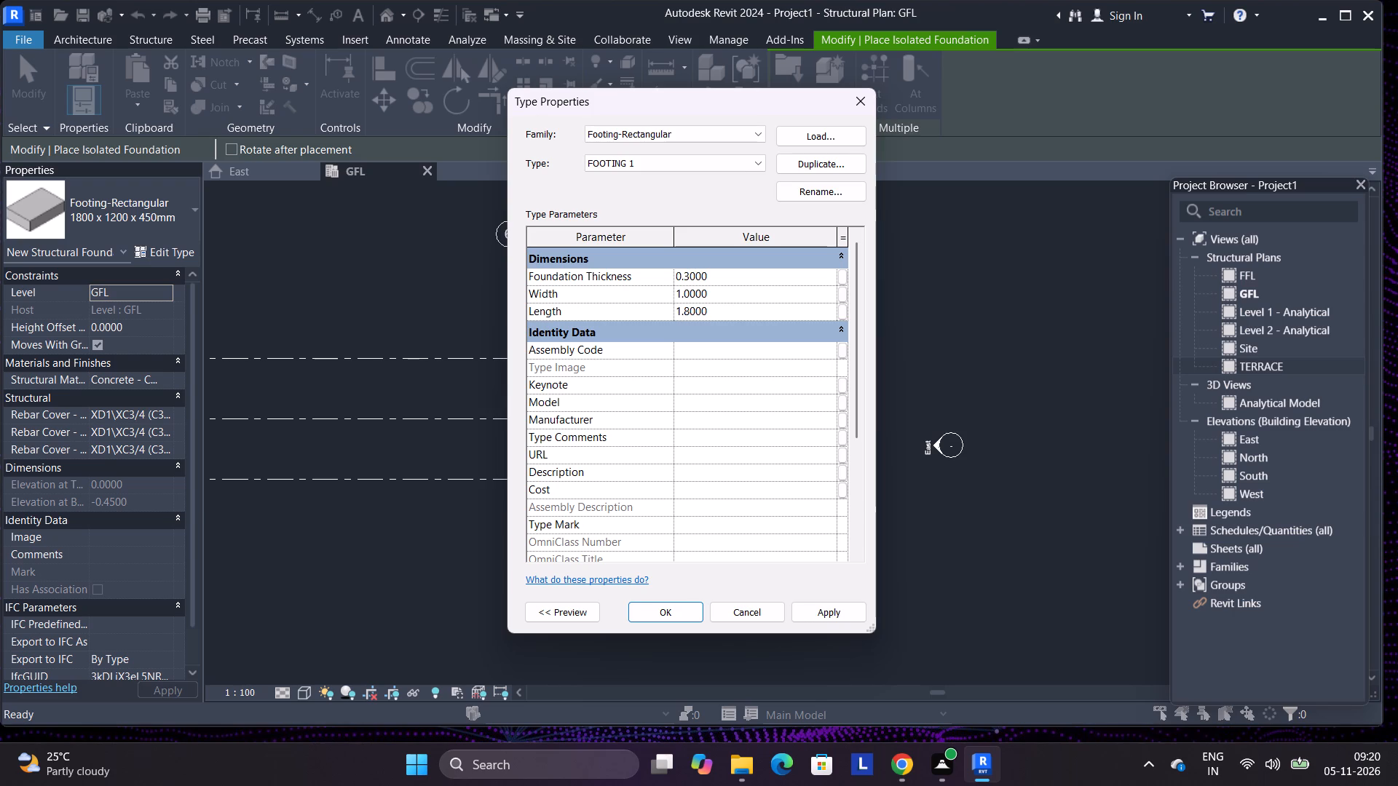
left_click(687, 312)
key("BackSpace")
key("4")
key("Return")
left_click(836, 608)
left_click(672, 608)
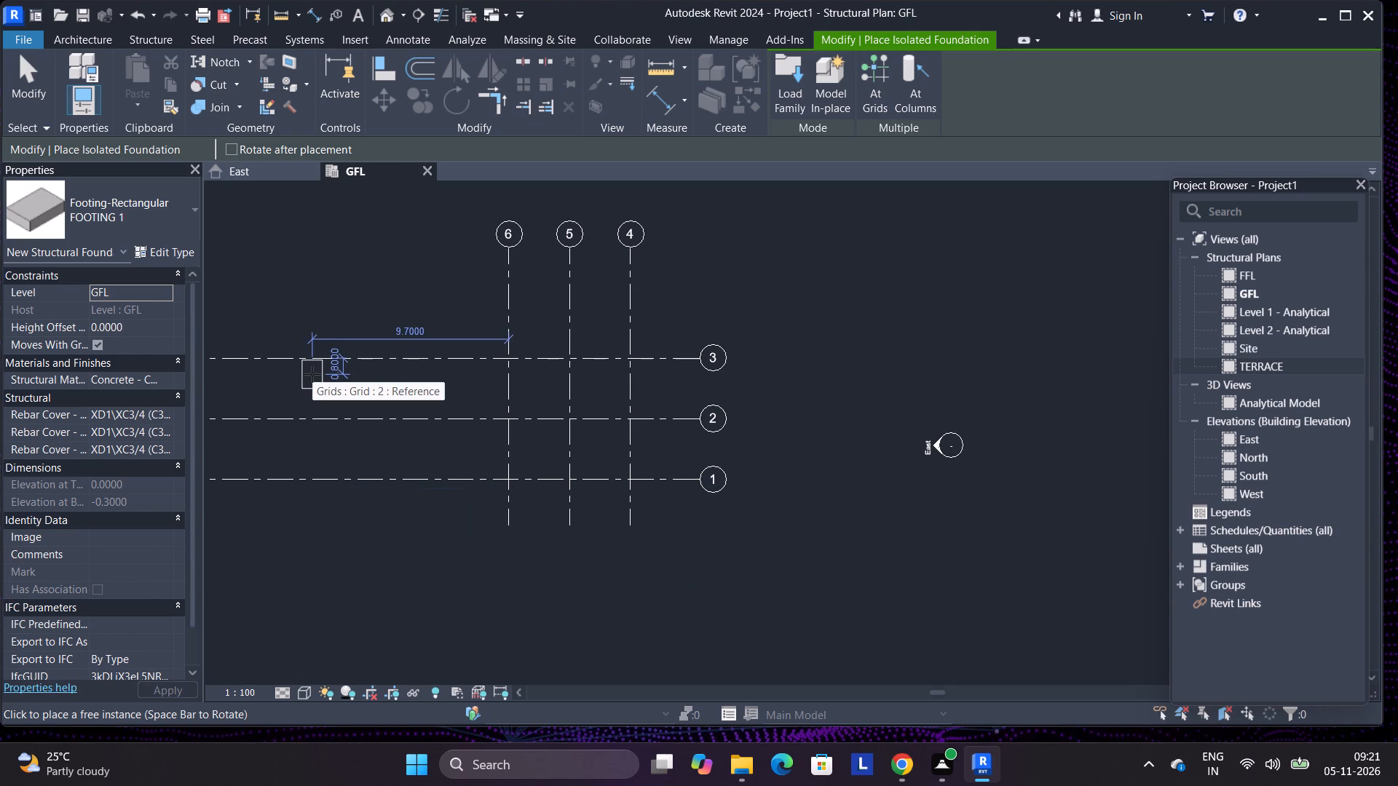
Place FOOTING 1 foundations at all intersections of grids 1, 2, 3 with grids 4, 5, 6 in the GFL plan.
left_click(876, 83)
left_click(645, 499)
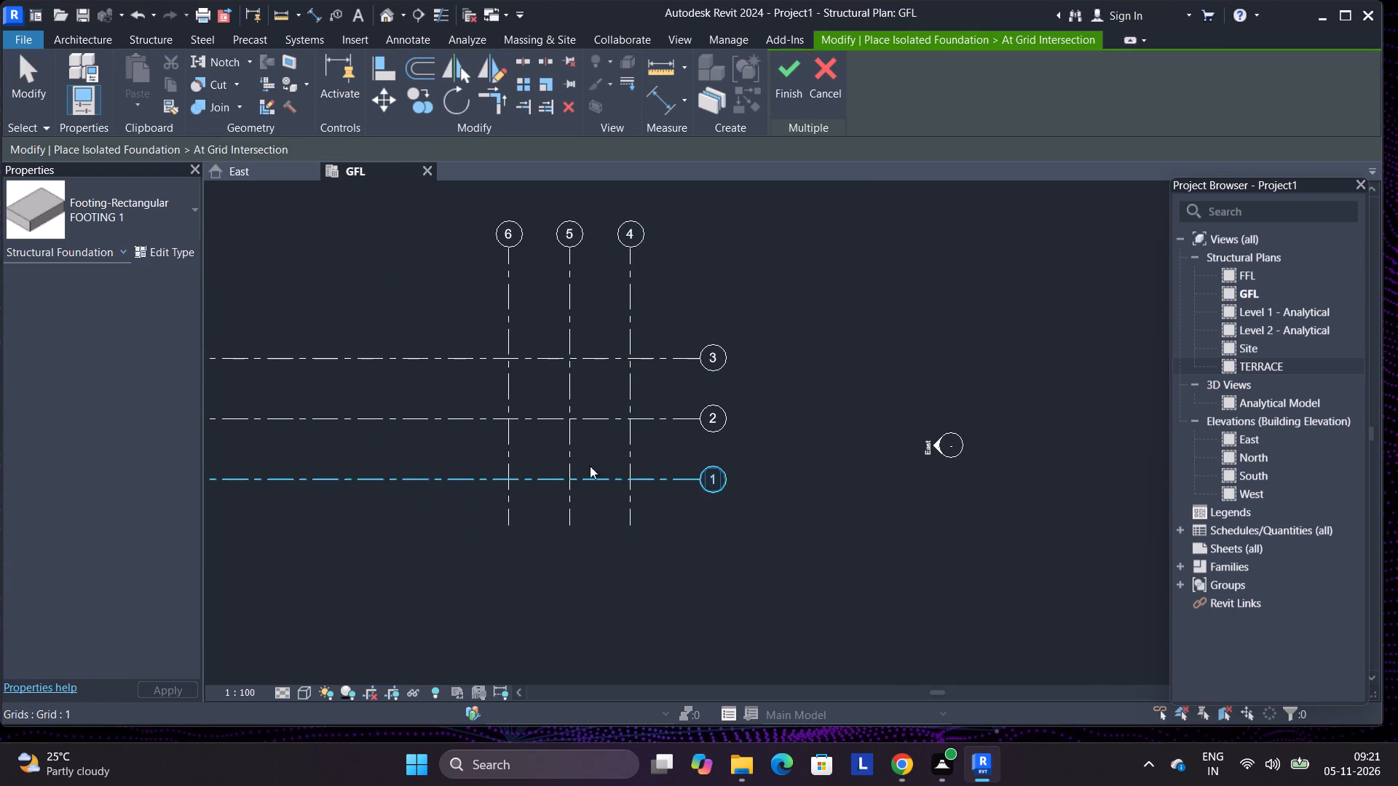
left_click_drag(679, 500, 529, 340)
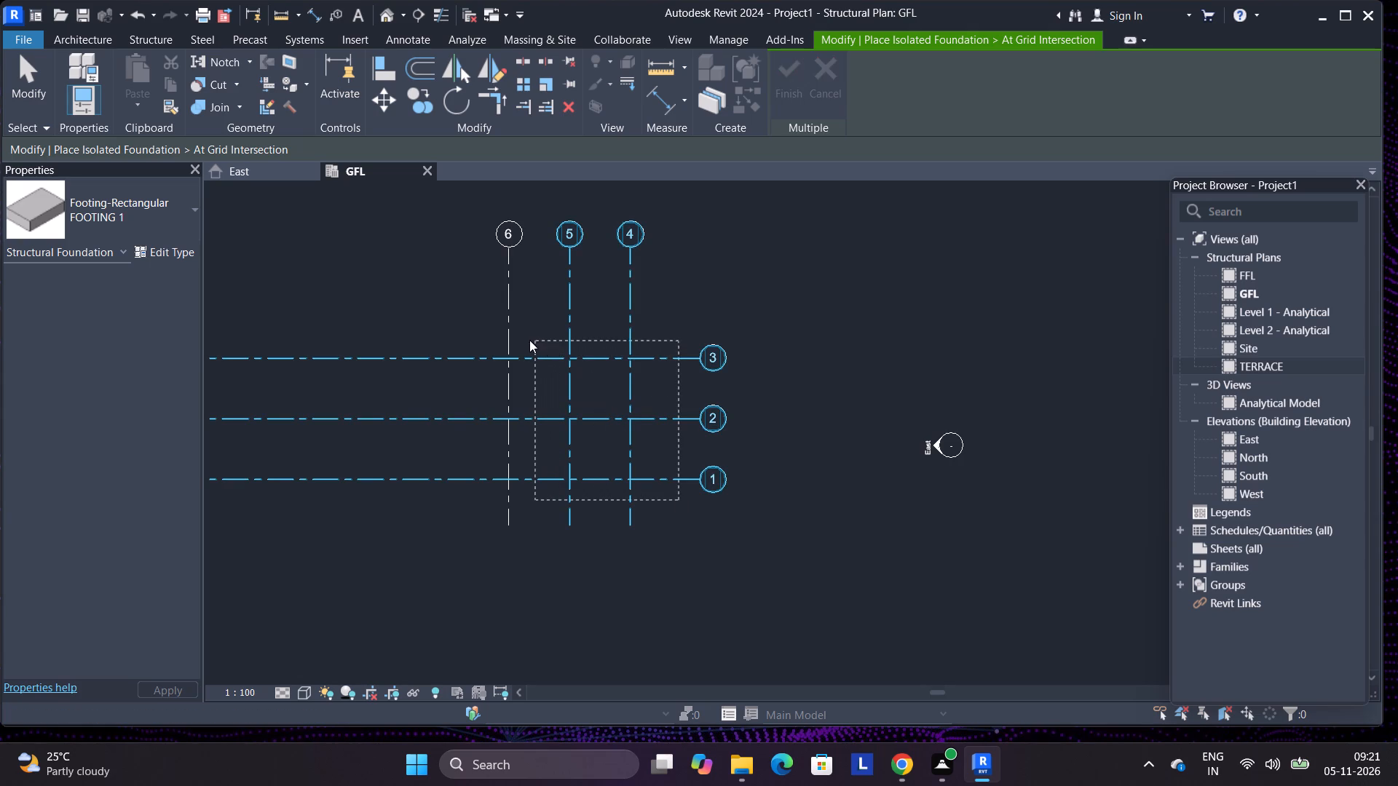
left_click_drag(529, 340, 488, 333)
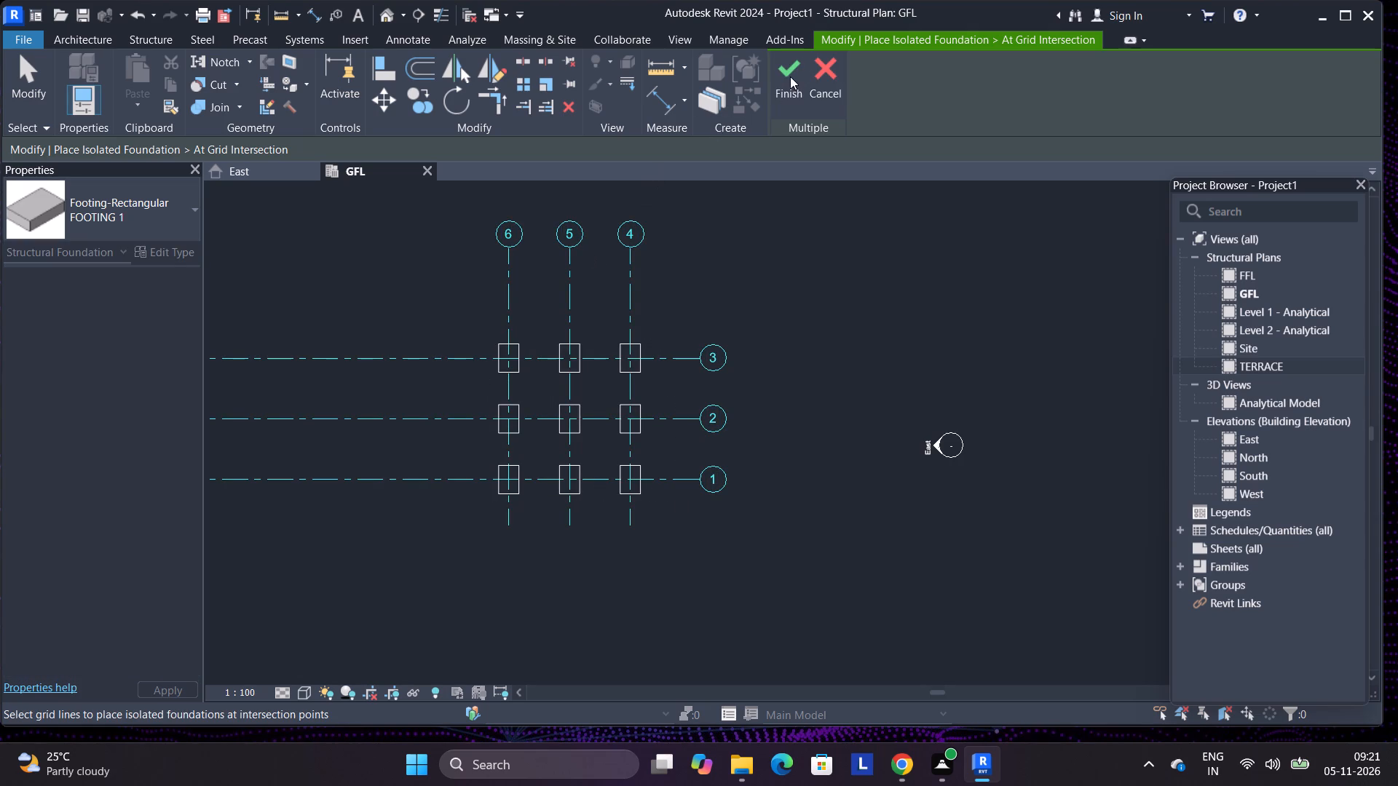
left_click(791, 76)
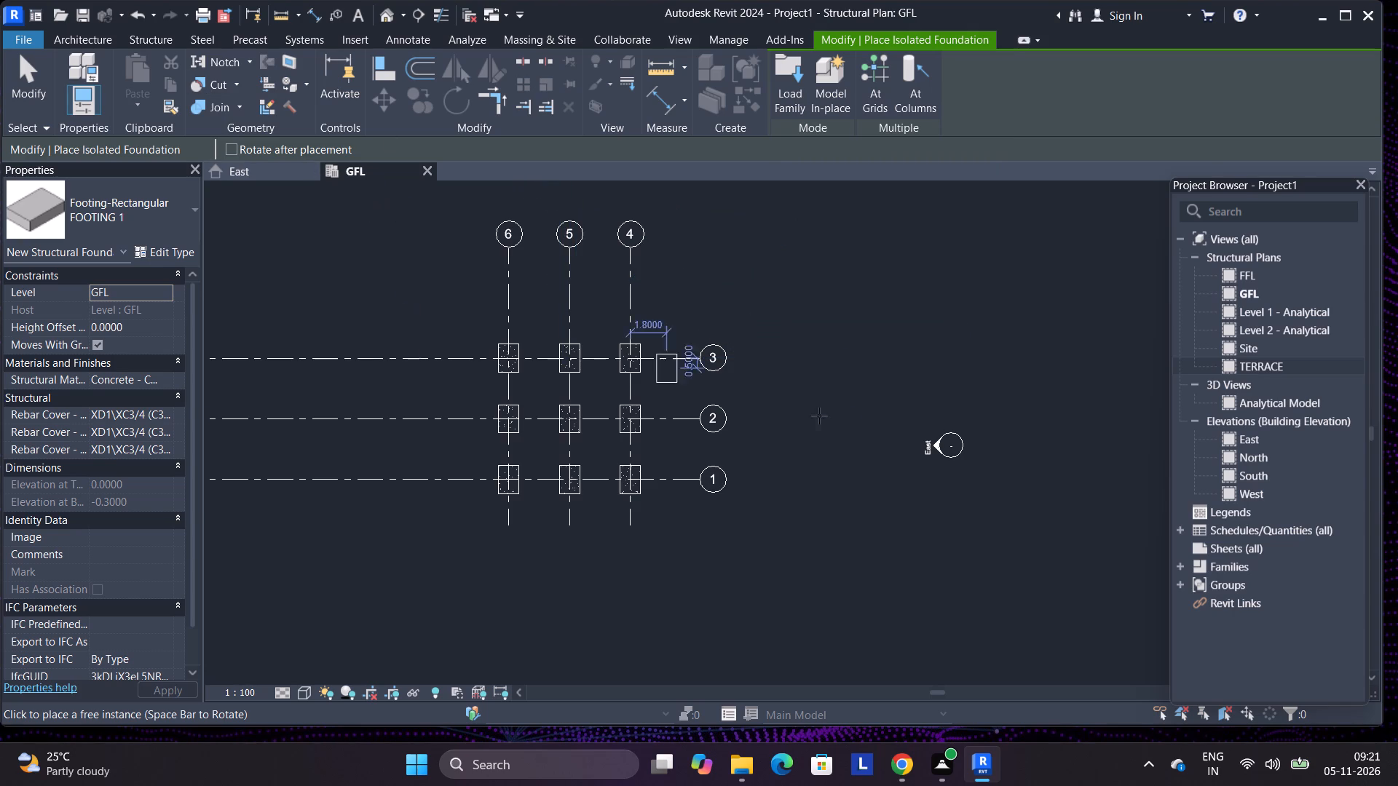
right_click(799, 378)
left_click(844, 390)
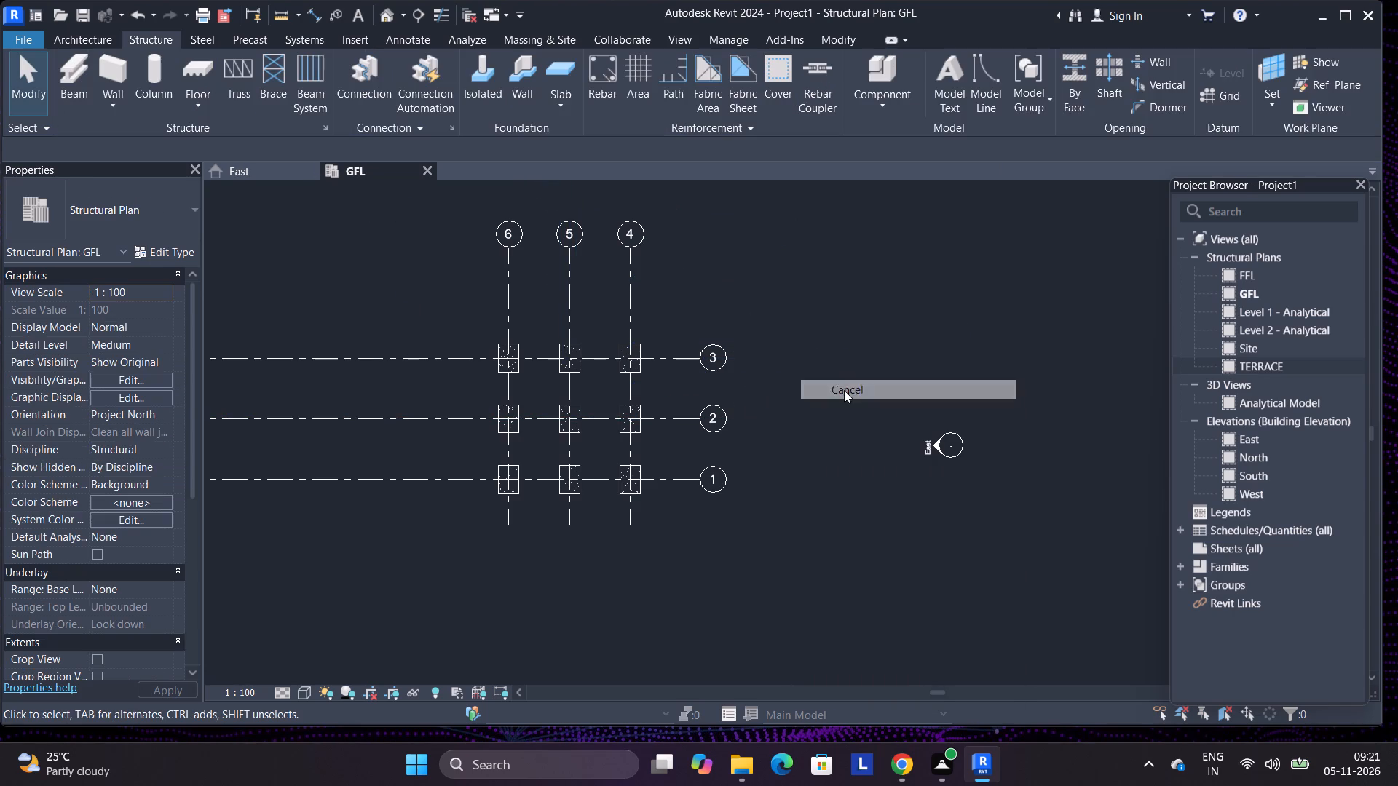
Copy all the footings together with the grids and paste them aligned to the FFL level.
left_click_drag(667, 510, 580, 414)
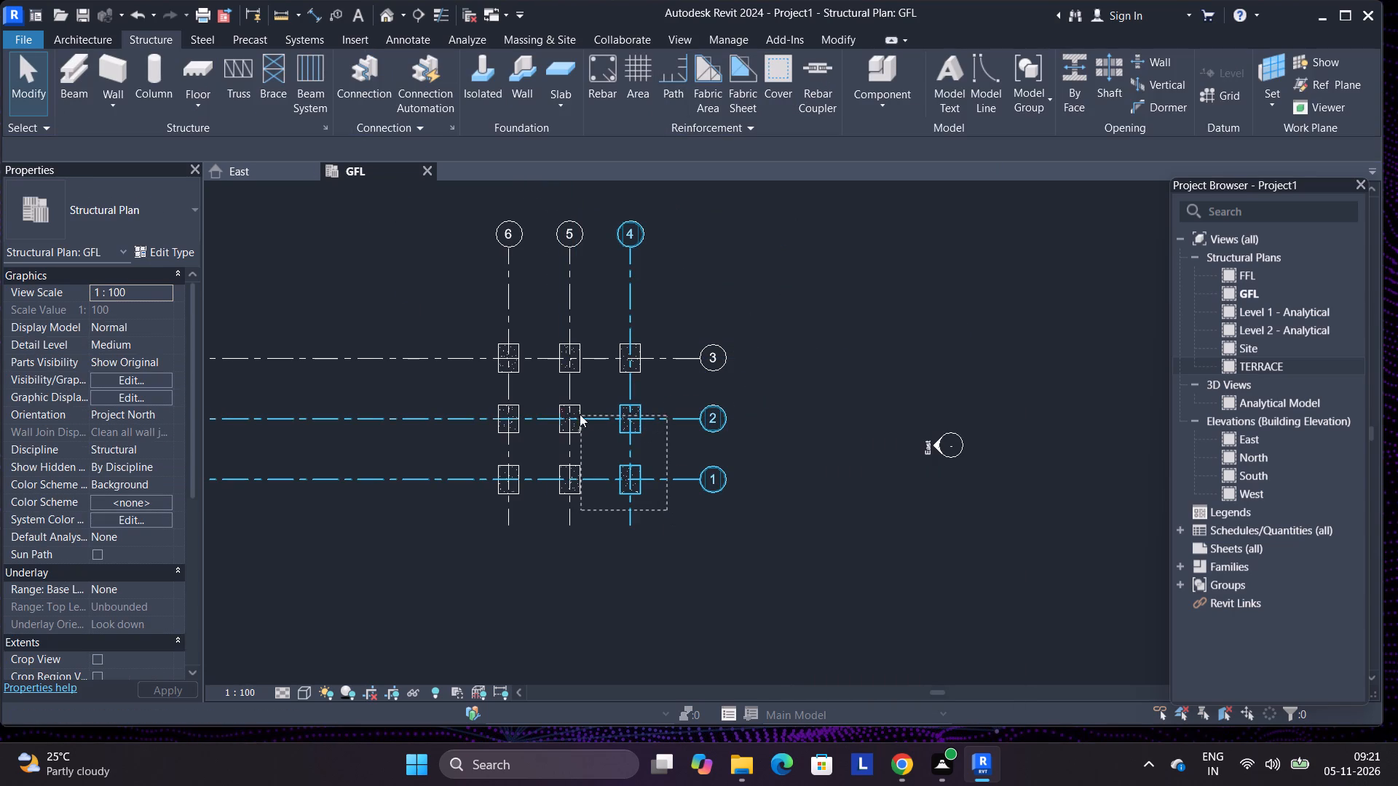
left_click_drag(580, 414, 474, 308)
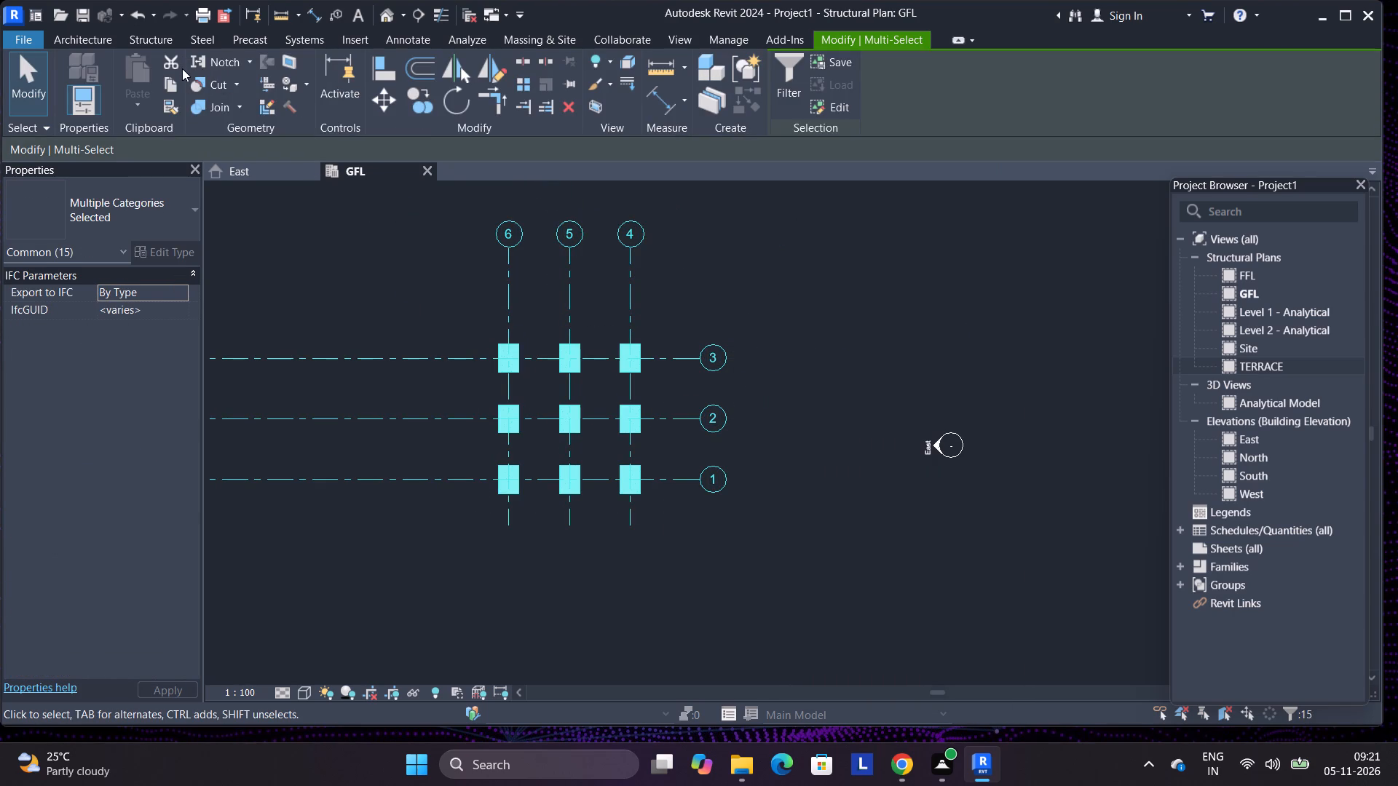
left_click(174, 76)
left_click(149, 103)
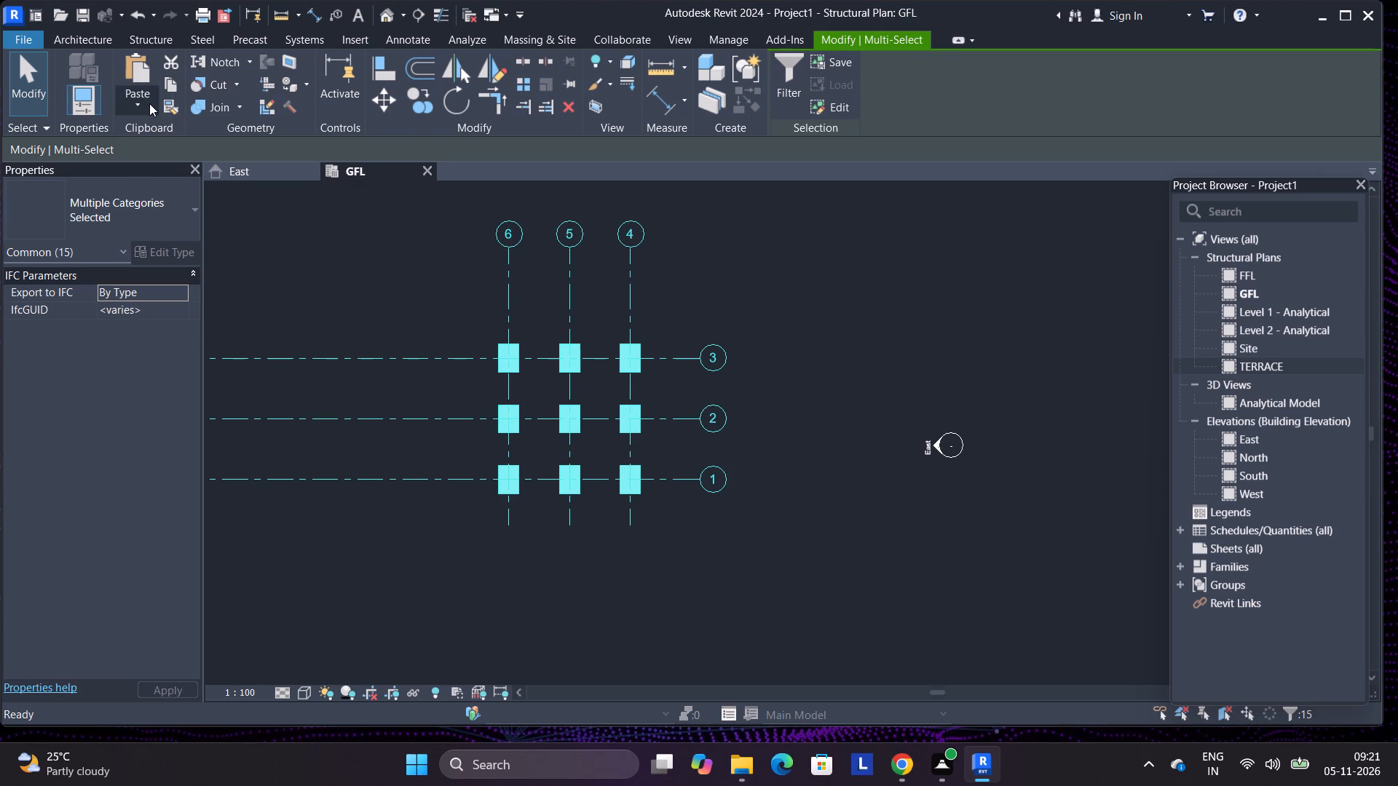
left_click(208, 179)
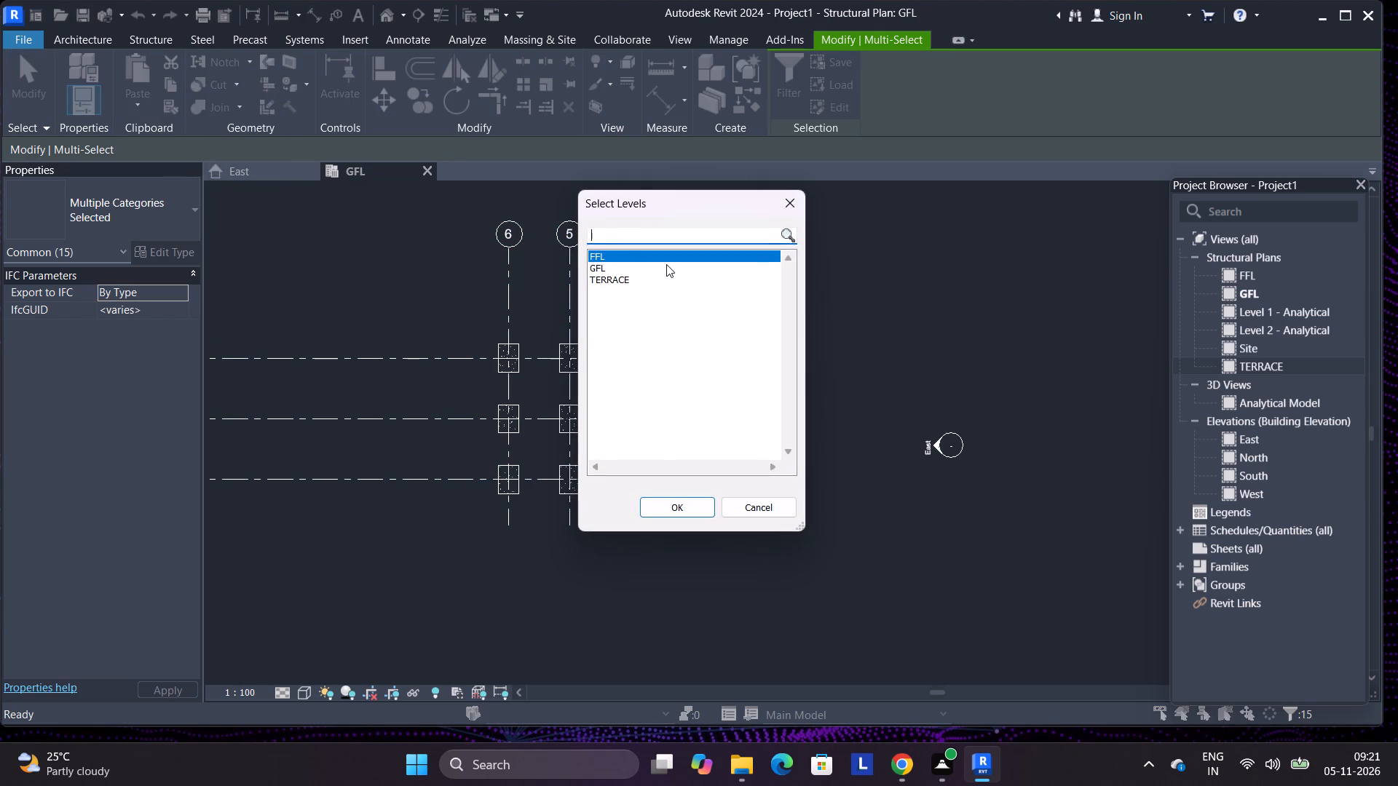
left_click(666, 264)
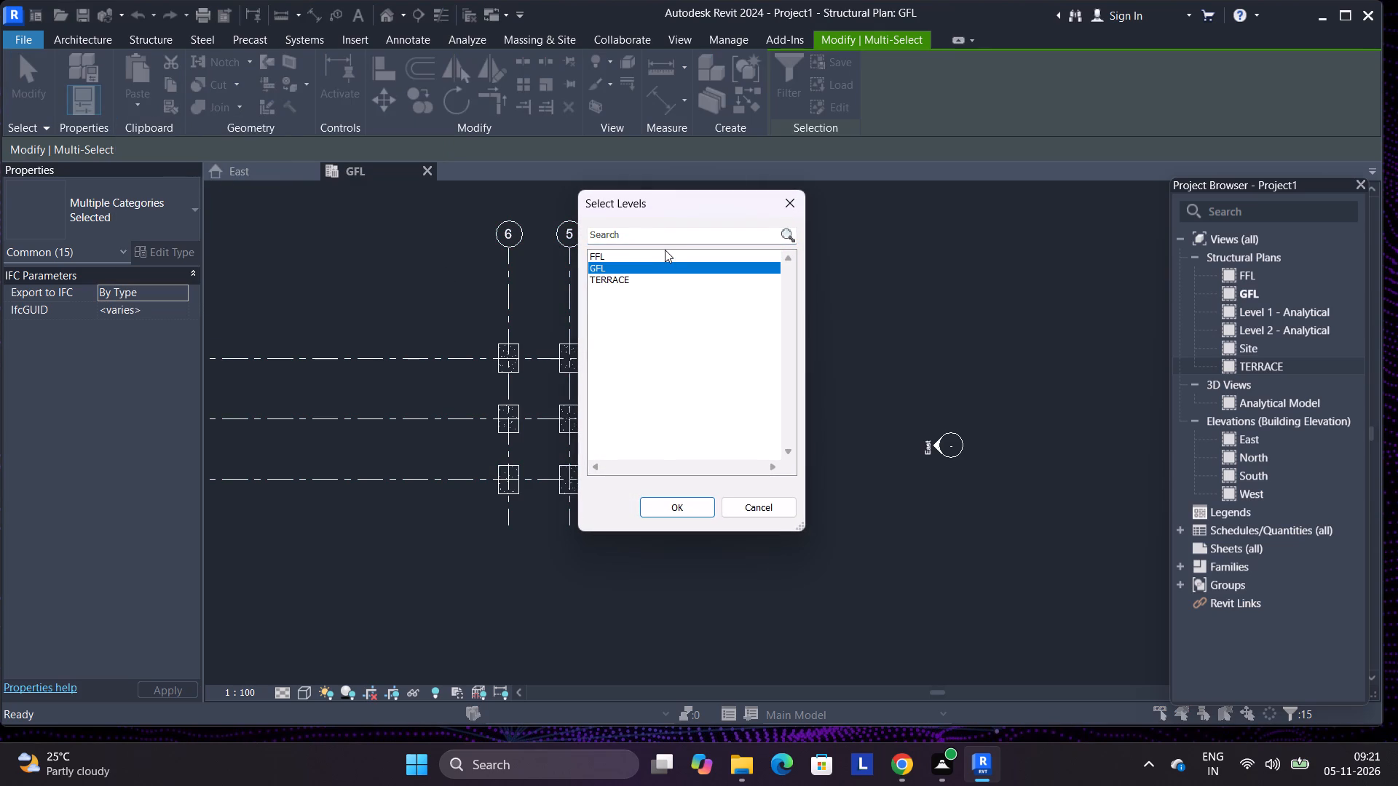
left_click(663, 258)
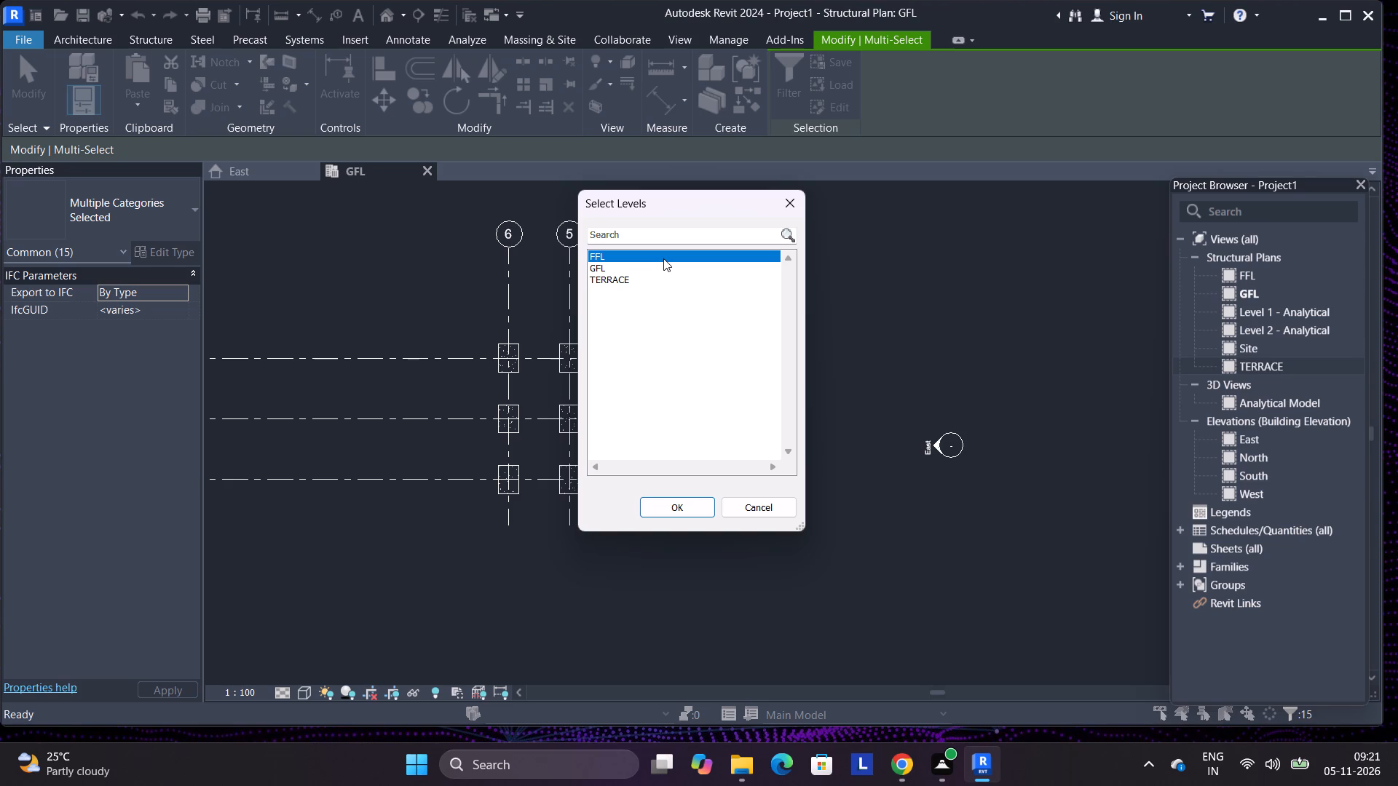
left_click(678, 510)
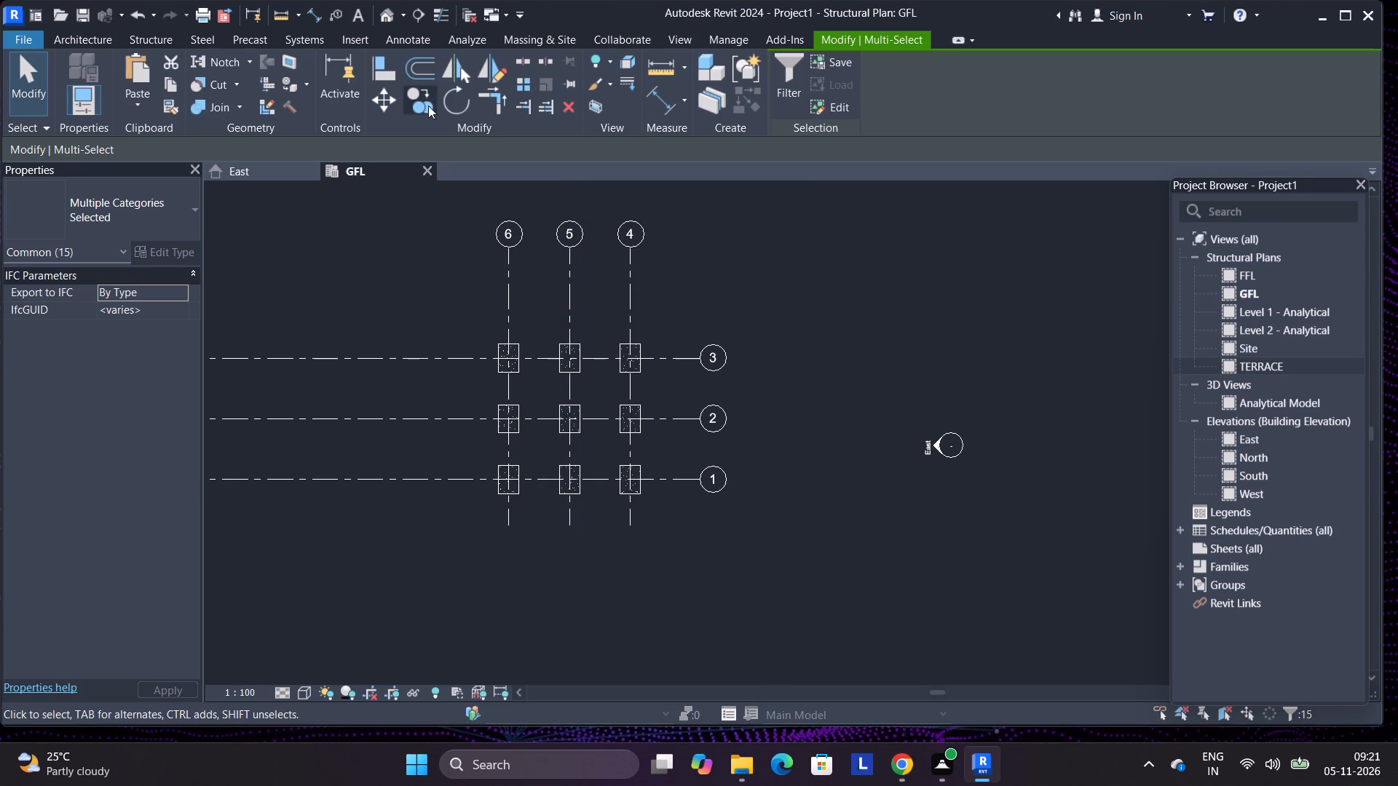
Open the default 3D view to inspect the footings across the levels.
left_click(395, 19)
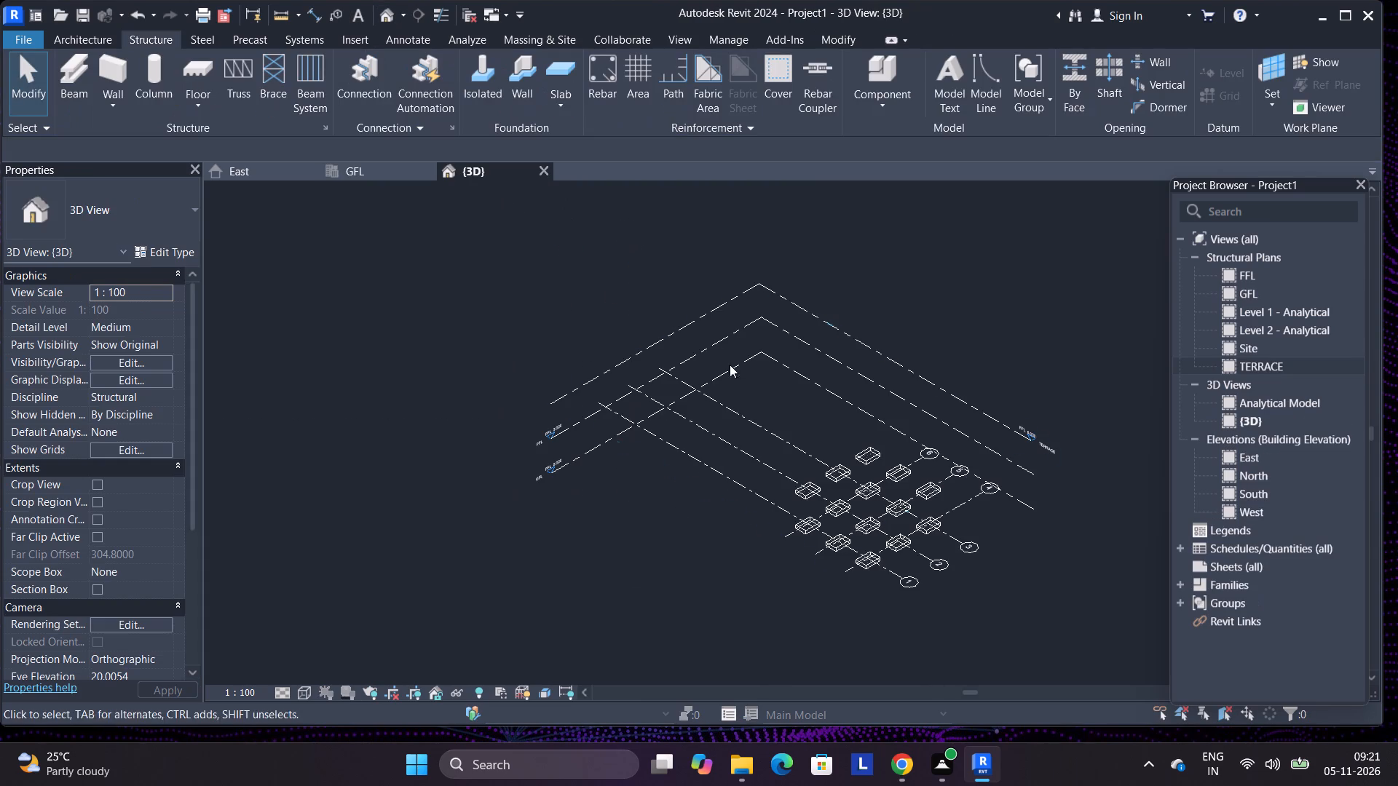
Examine the footings on the GFL and FFL levels in the 3D view, the GFL plan and the East elevation.
scroll(951, 559, "up", 4)
scroll(888, 560, "down", 2)
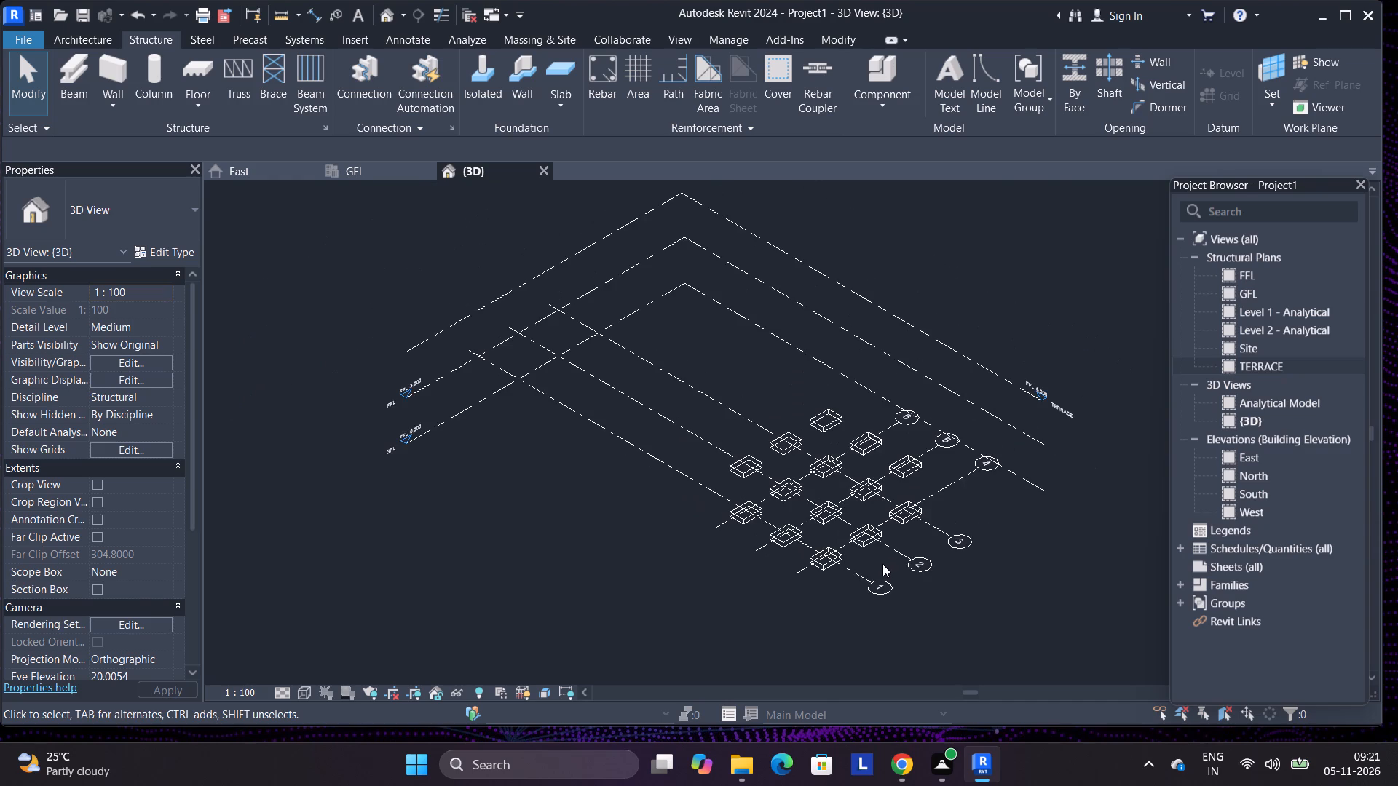
scroll(889, 573, "up", 8)
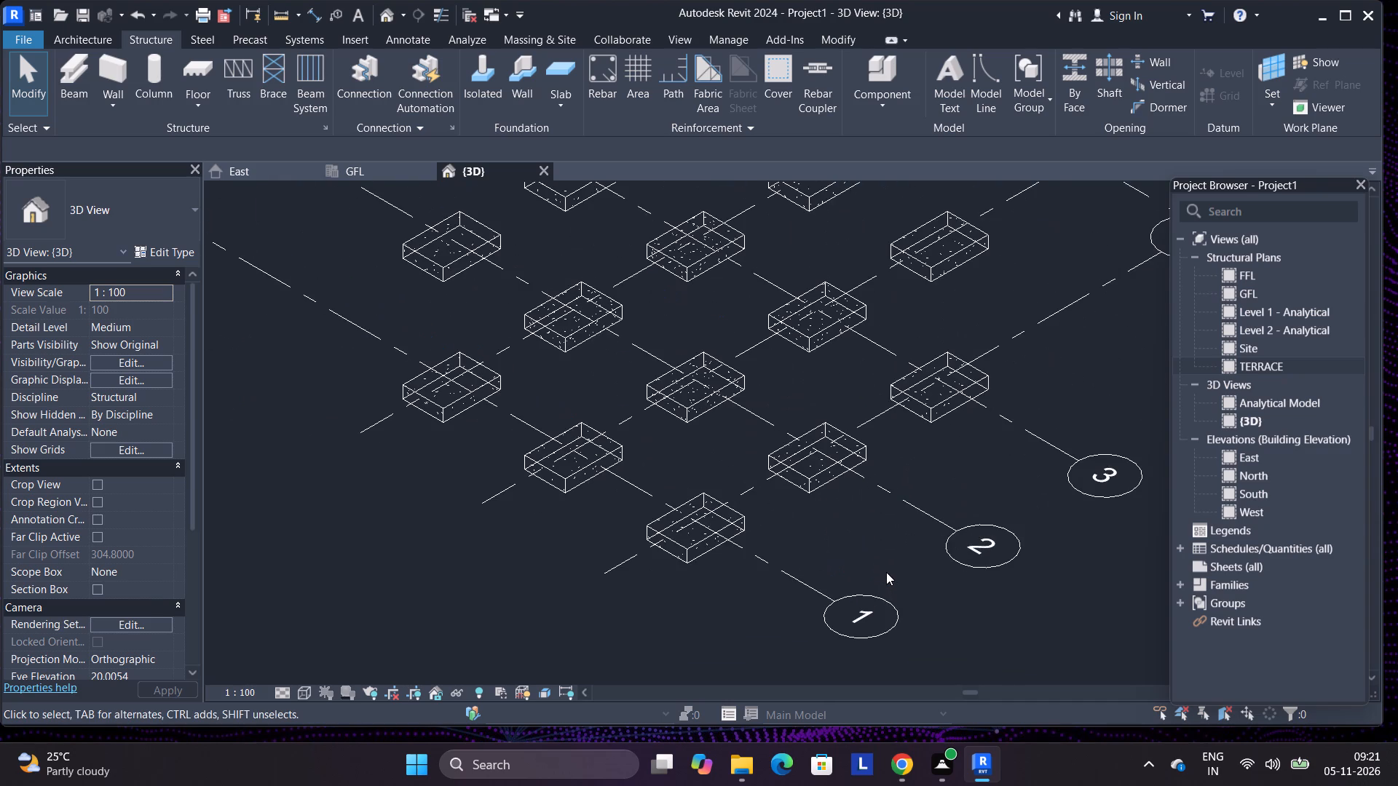
scroll(884, 572, "down", 3)
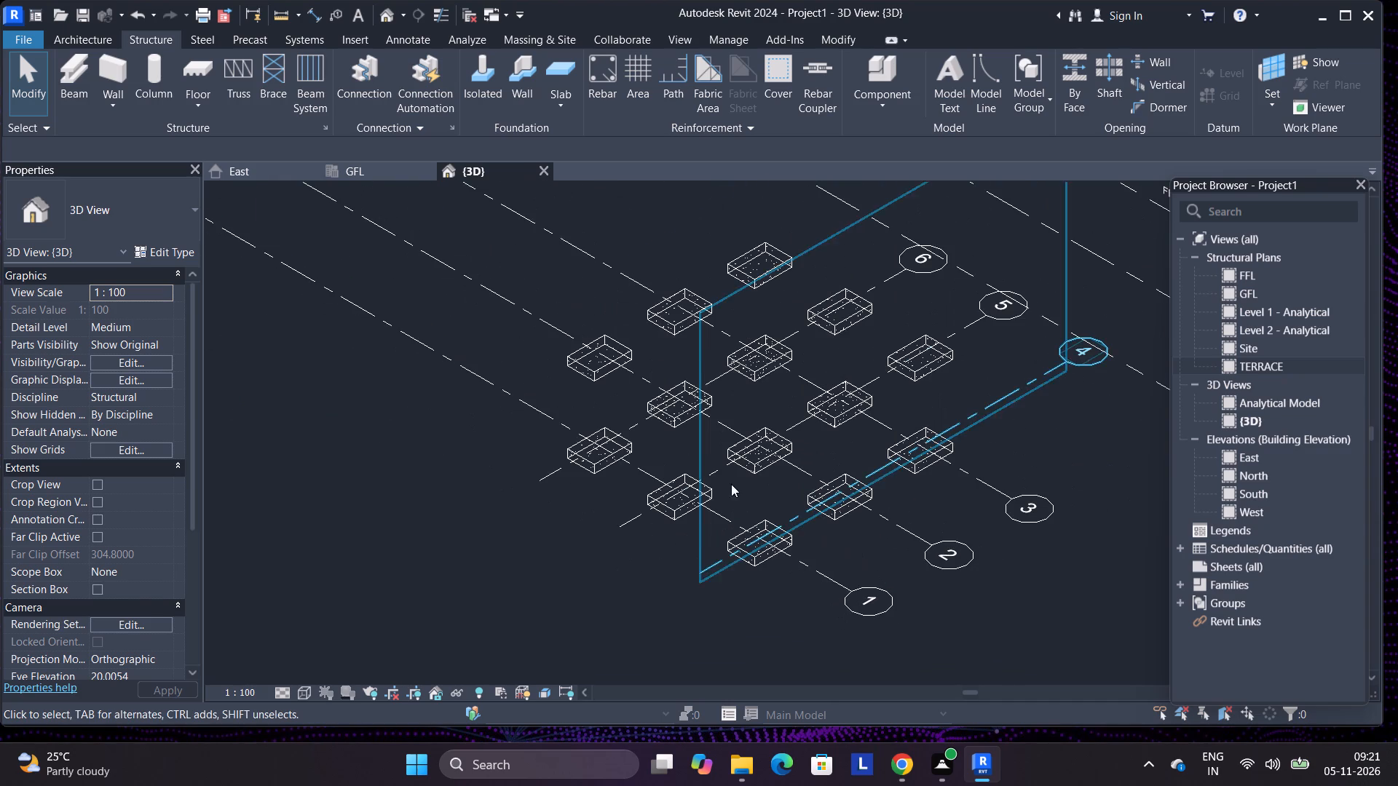
left_click(374, 171)
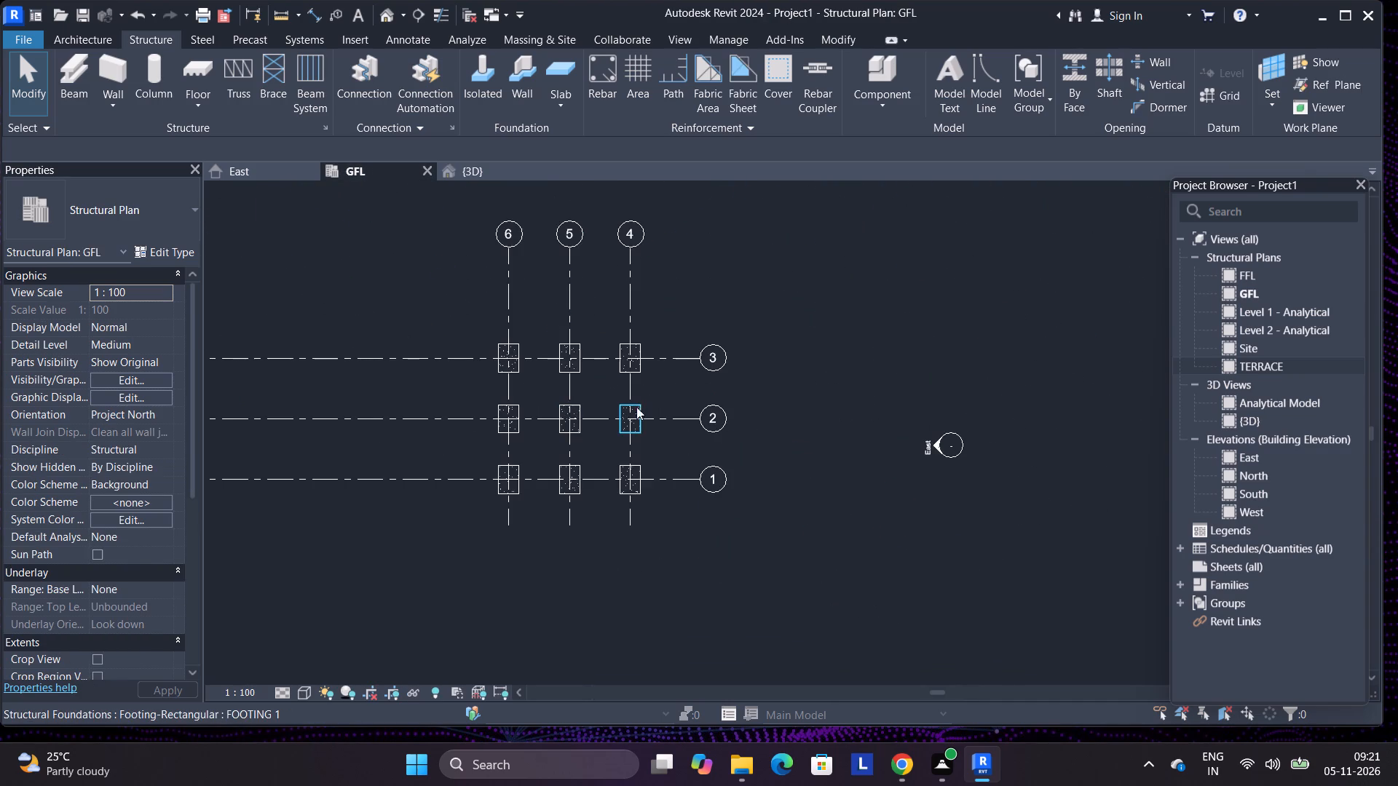
left_click(491, 164)
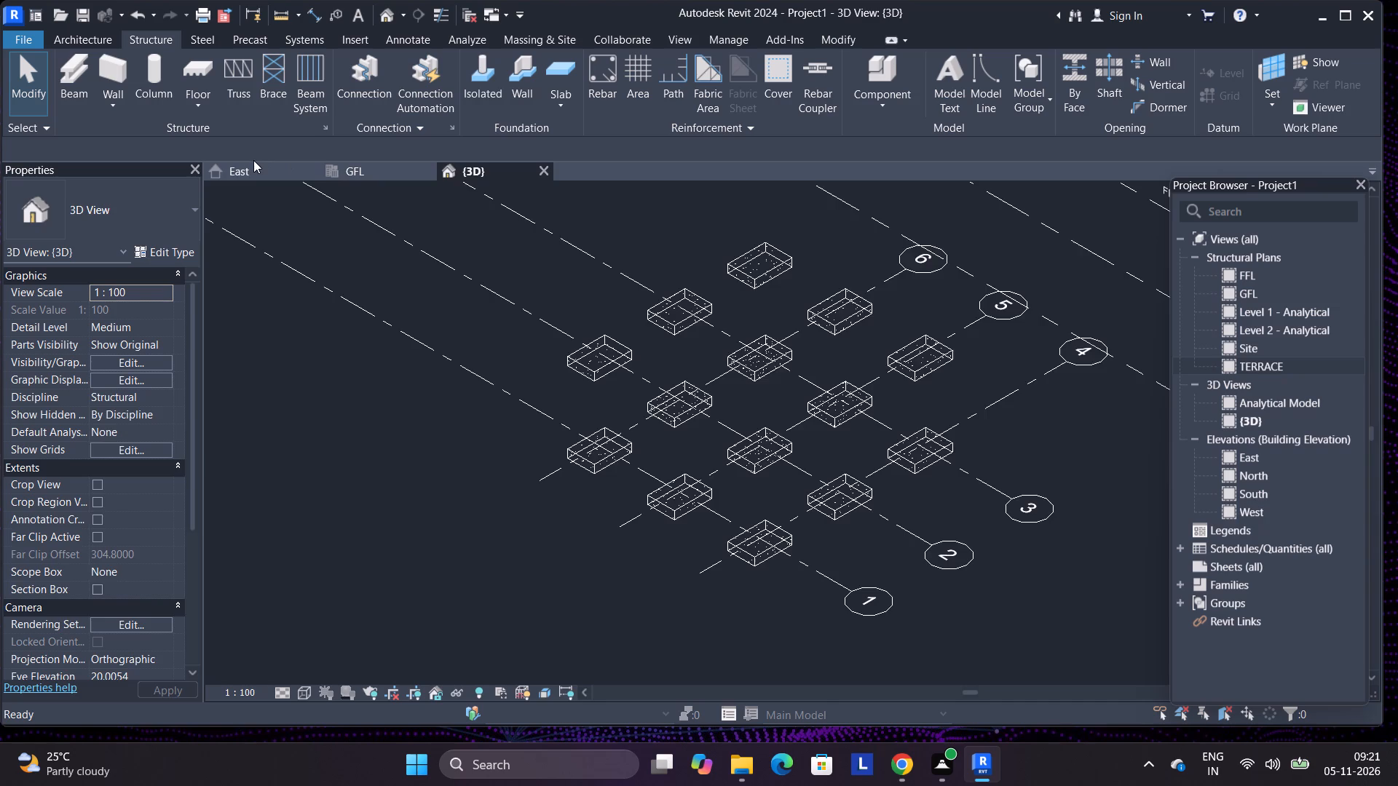
left_click(253, 171)
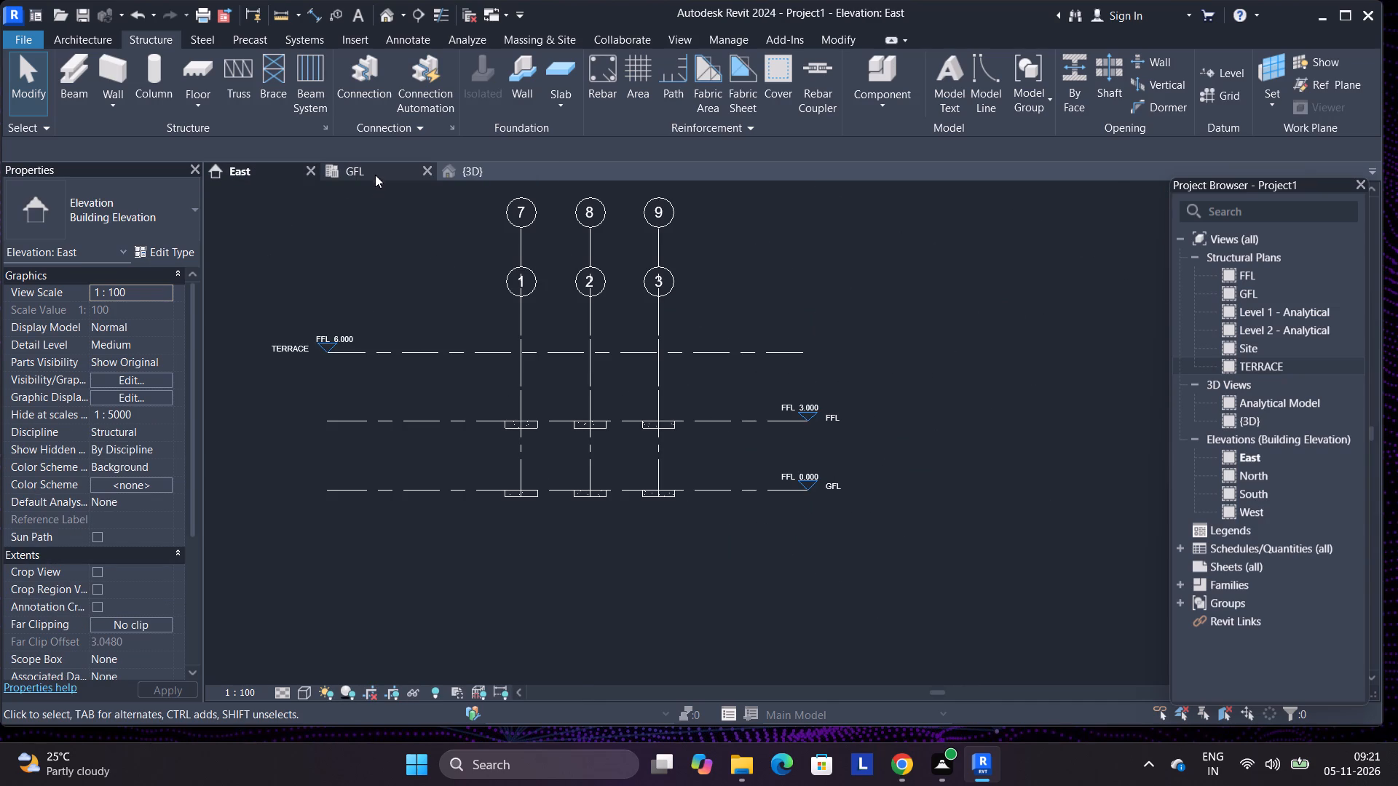
scroll(674, 444, "up", 4)
scroll(674, 444, "down", 2)
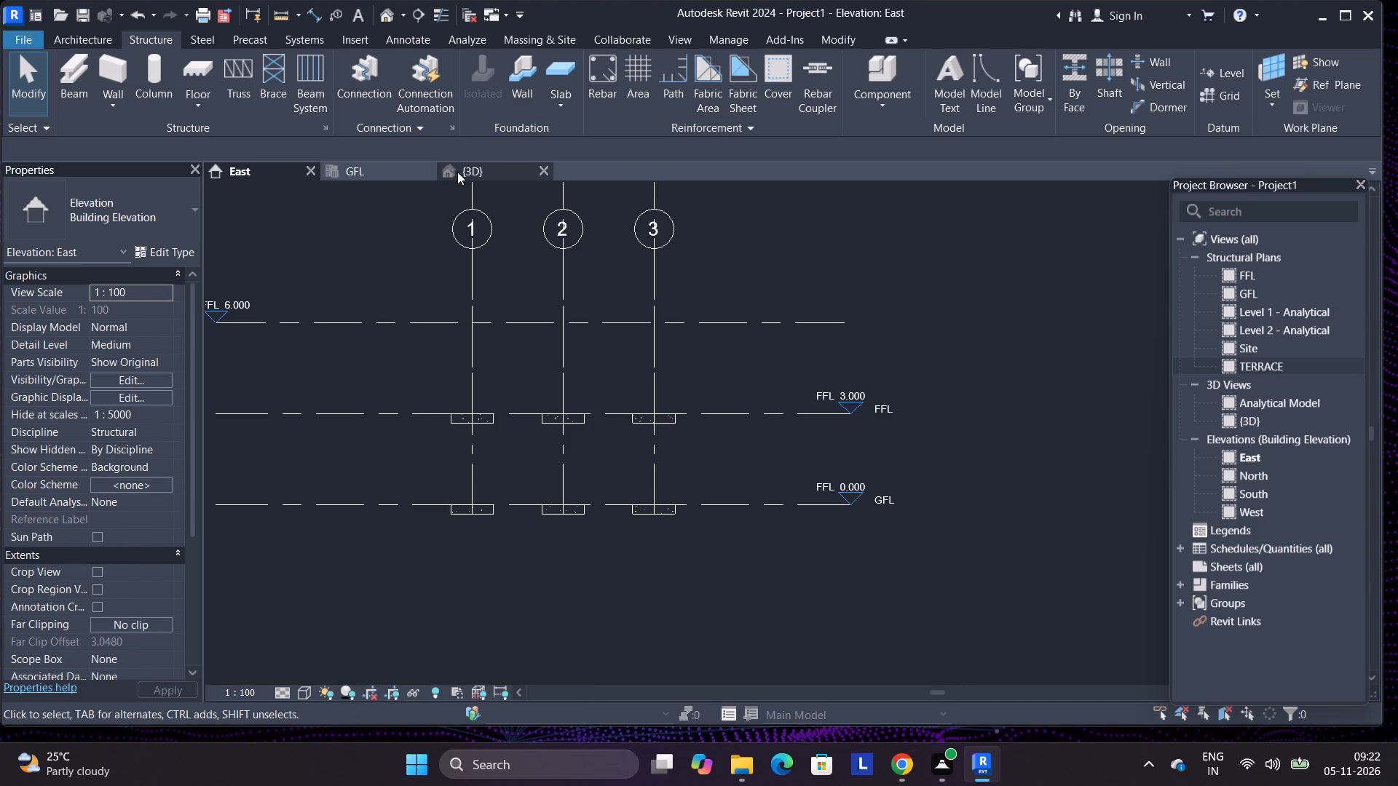
left_click(457, 172)
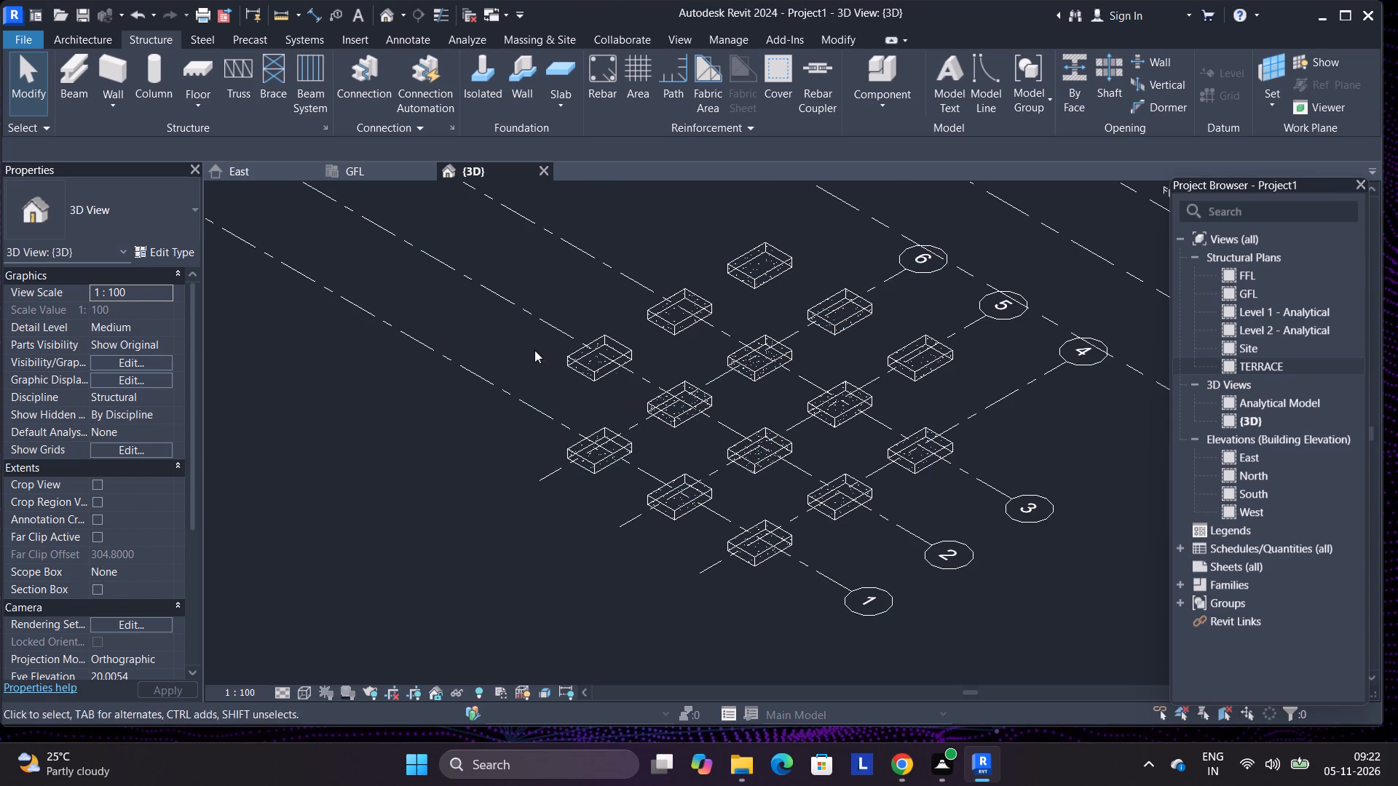
left_click(304, 180)
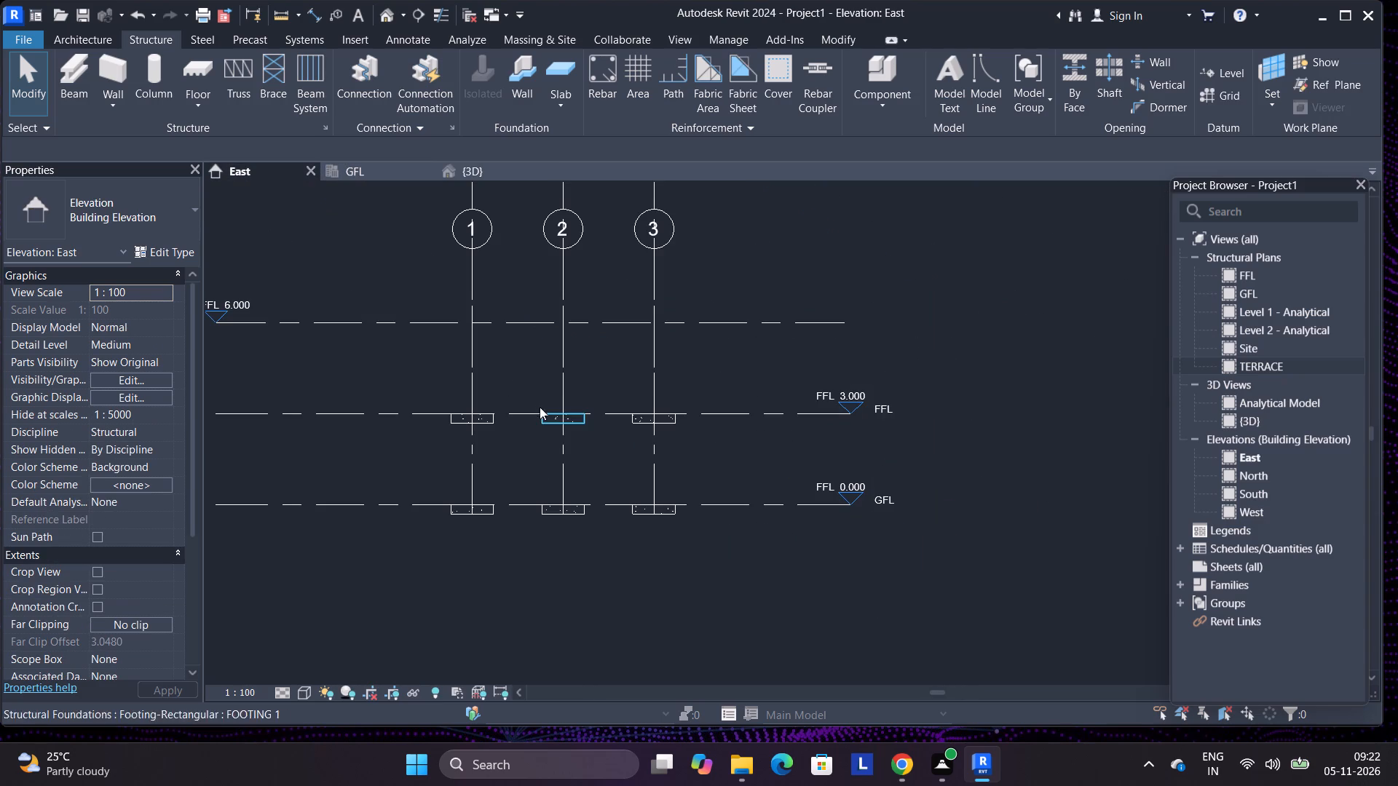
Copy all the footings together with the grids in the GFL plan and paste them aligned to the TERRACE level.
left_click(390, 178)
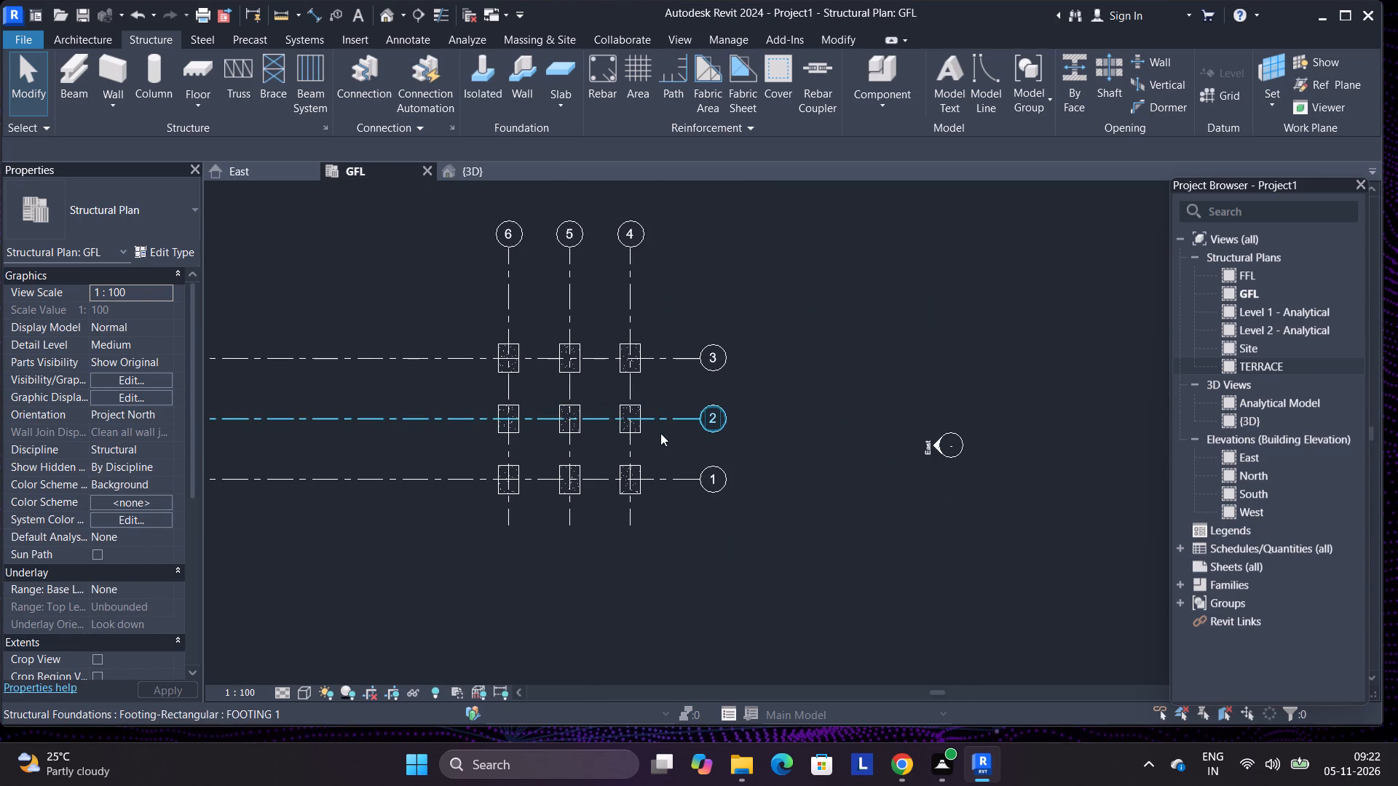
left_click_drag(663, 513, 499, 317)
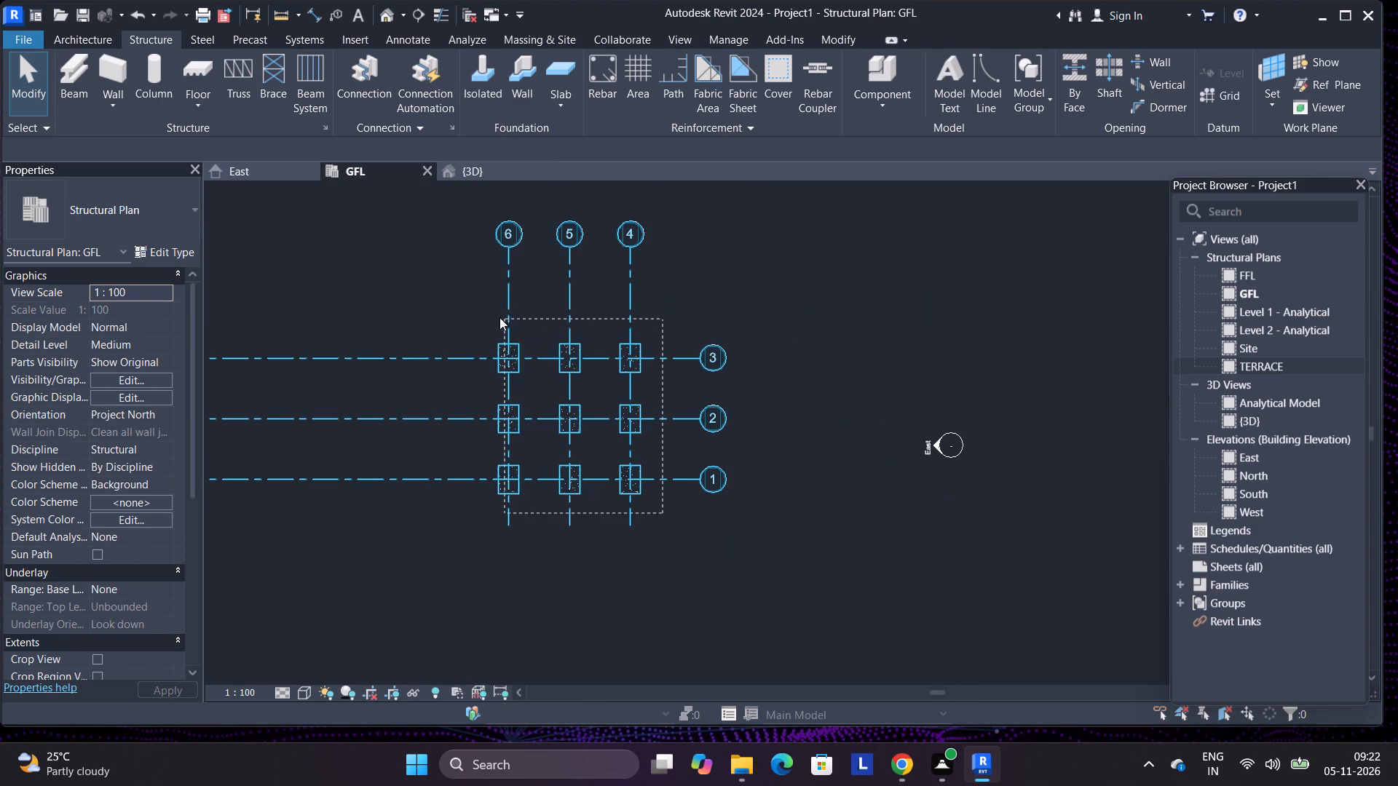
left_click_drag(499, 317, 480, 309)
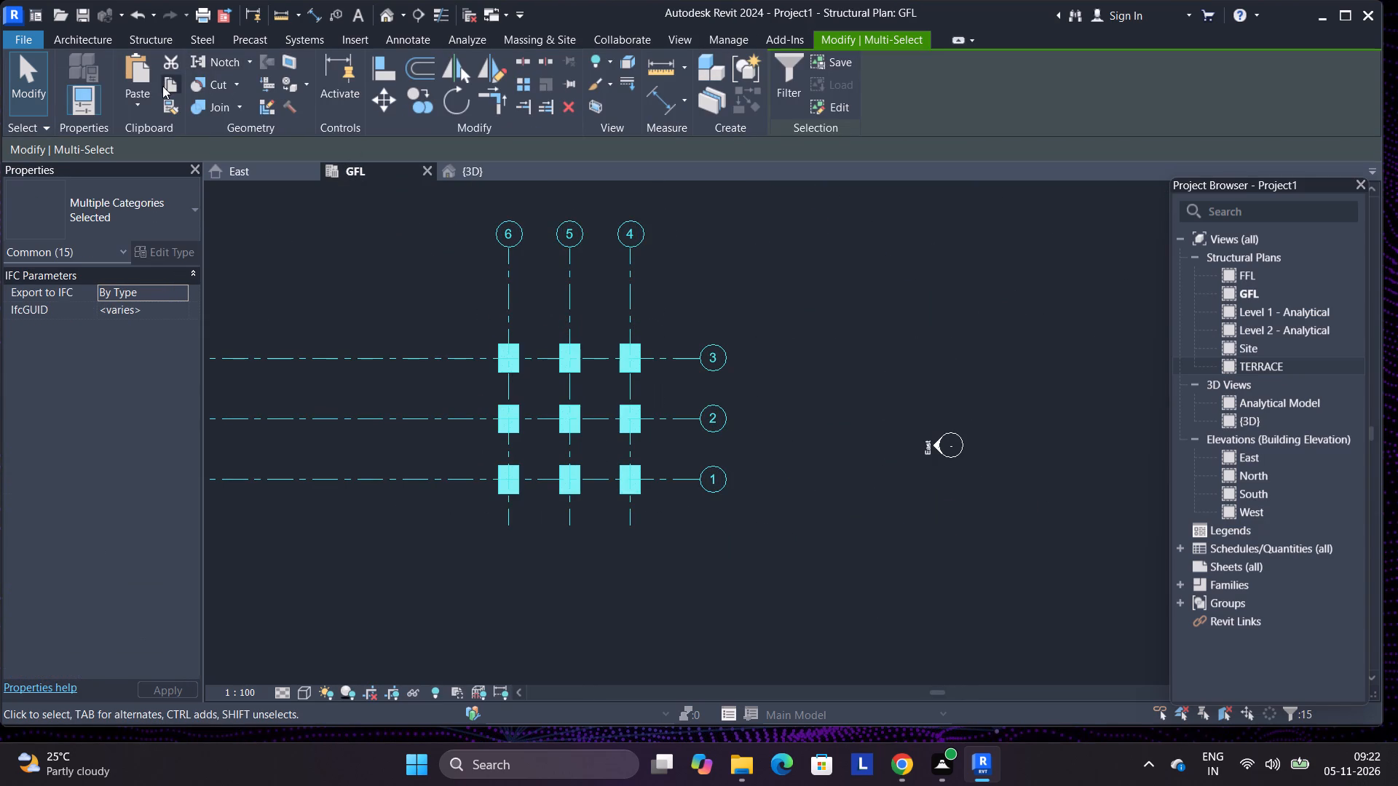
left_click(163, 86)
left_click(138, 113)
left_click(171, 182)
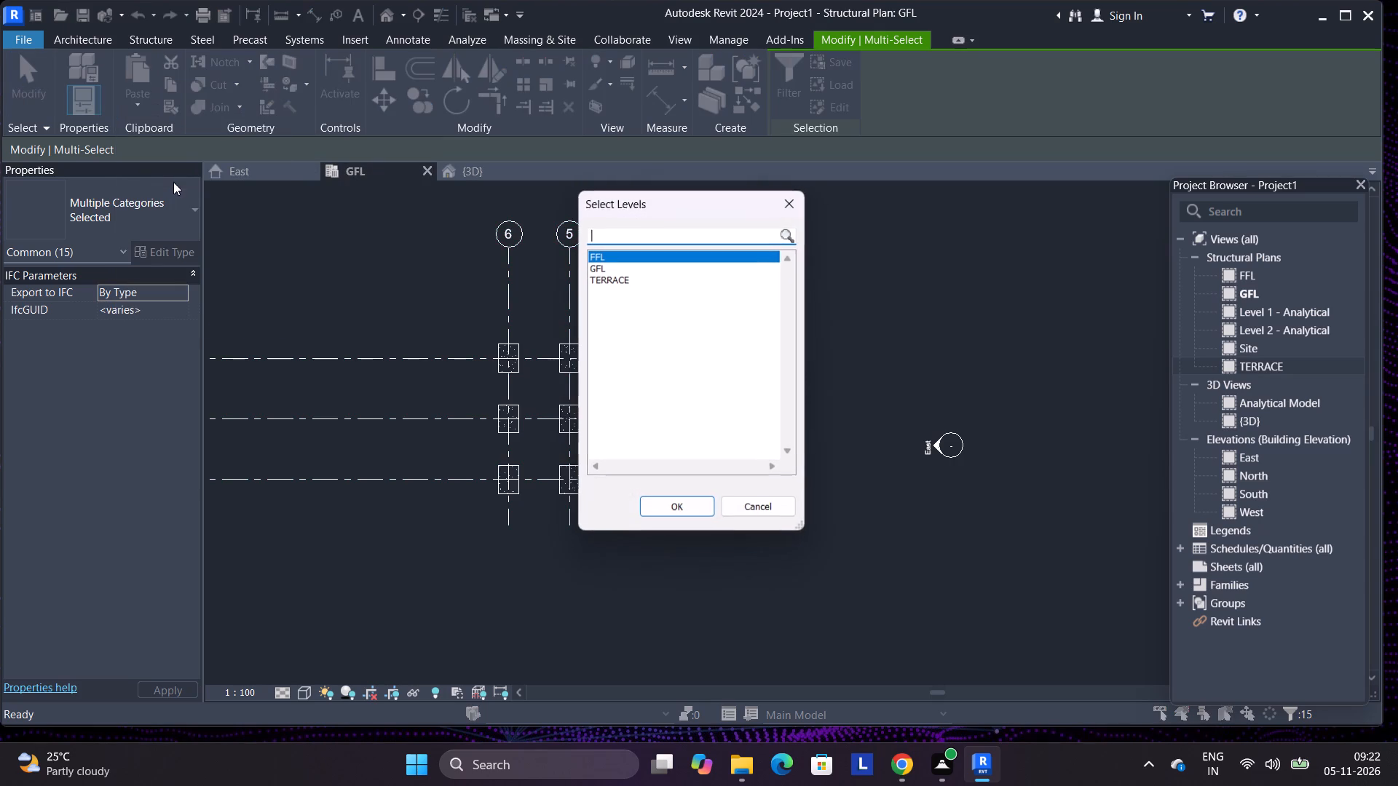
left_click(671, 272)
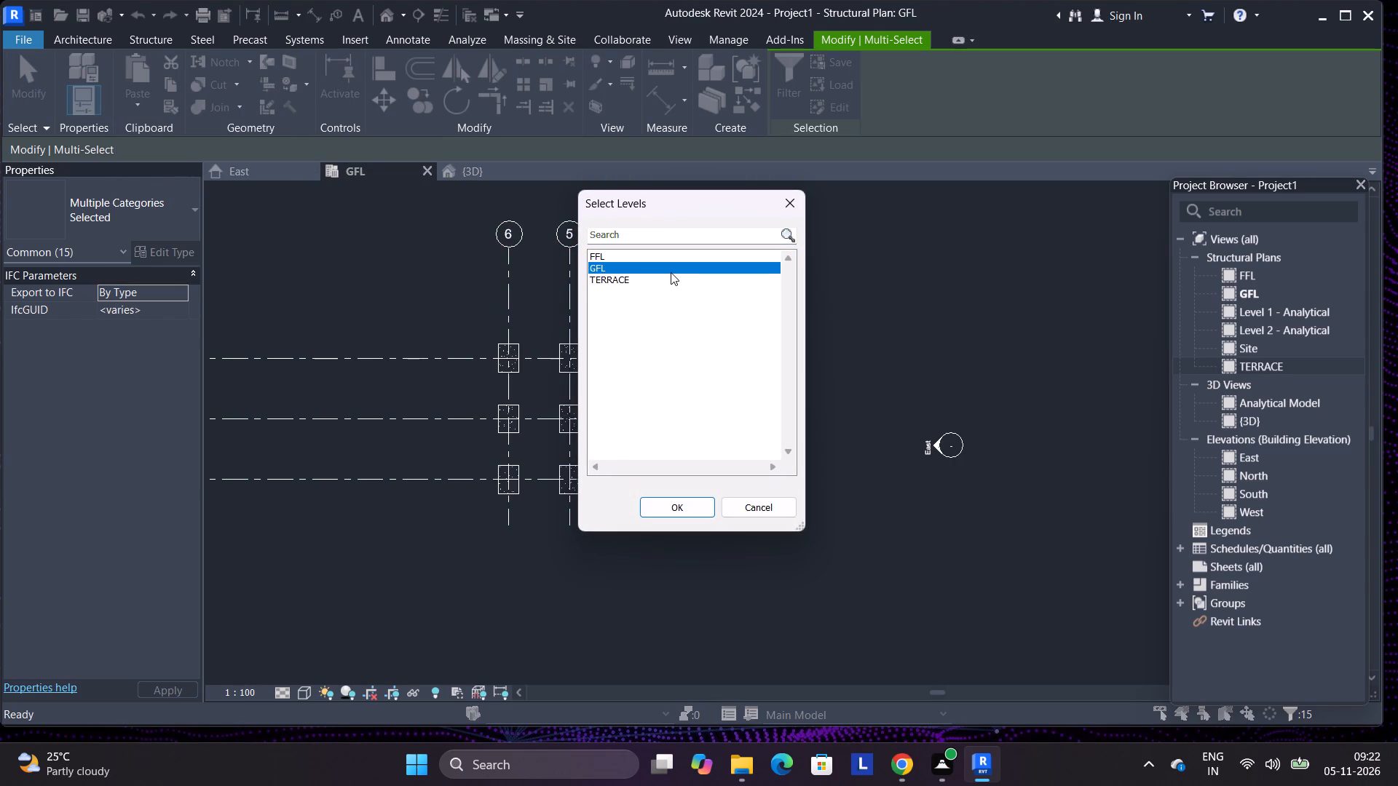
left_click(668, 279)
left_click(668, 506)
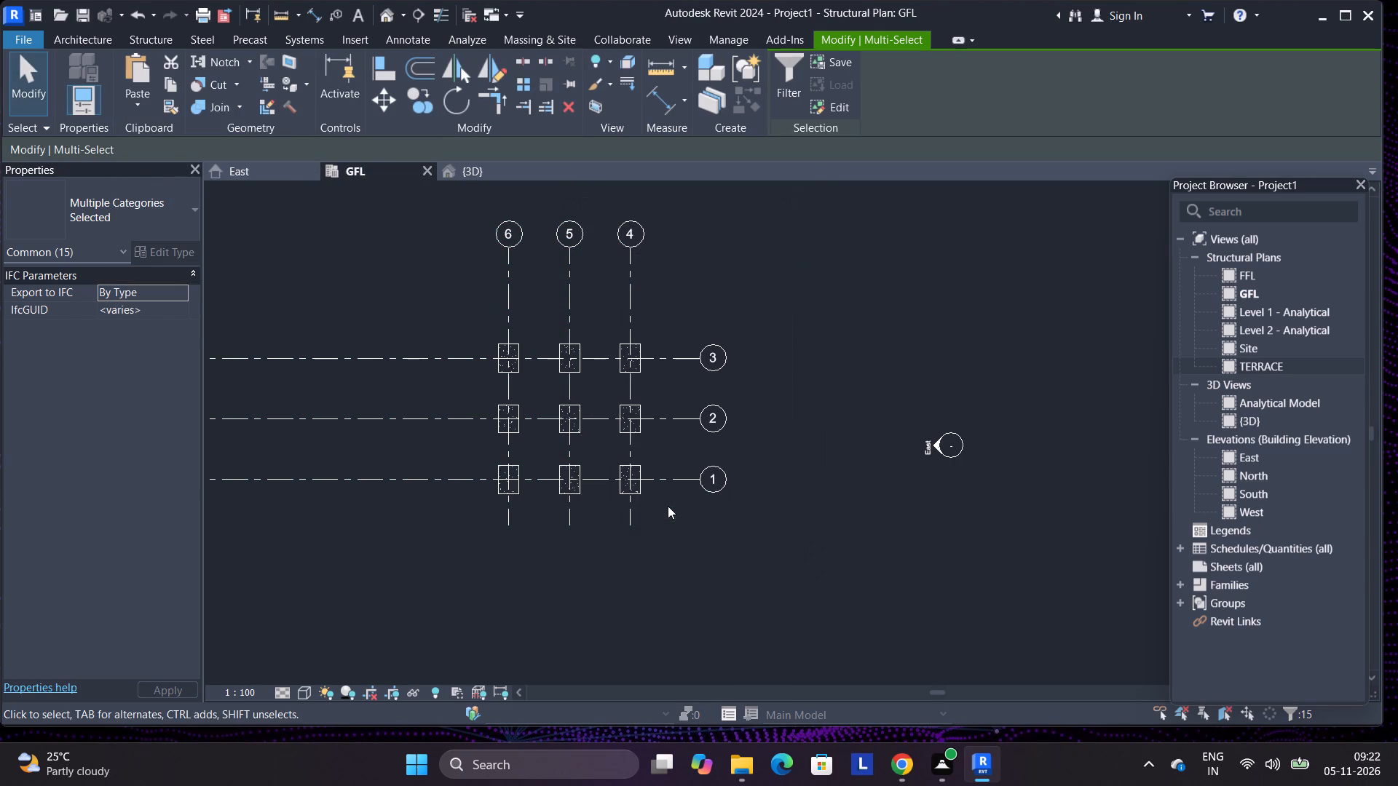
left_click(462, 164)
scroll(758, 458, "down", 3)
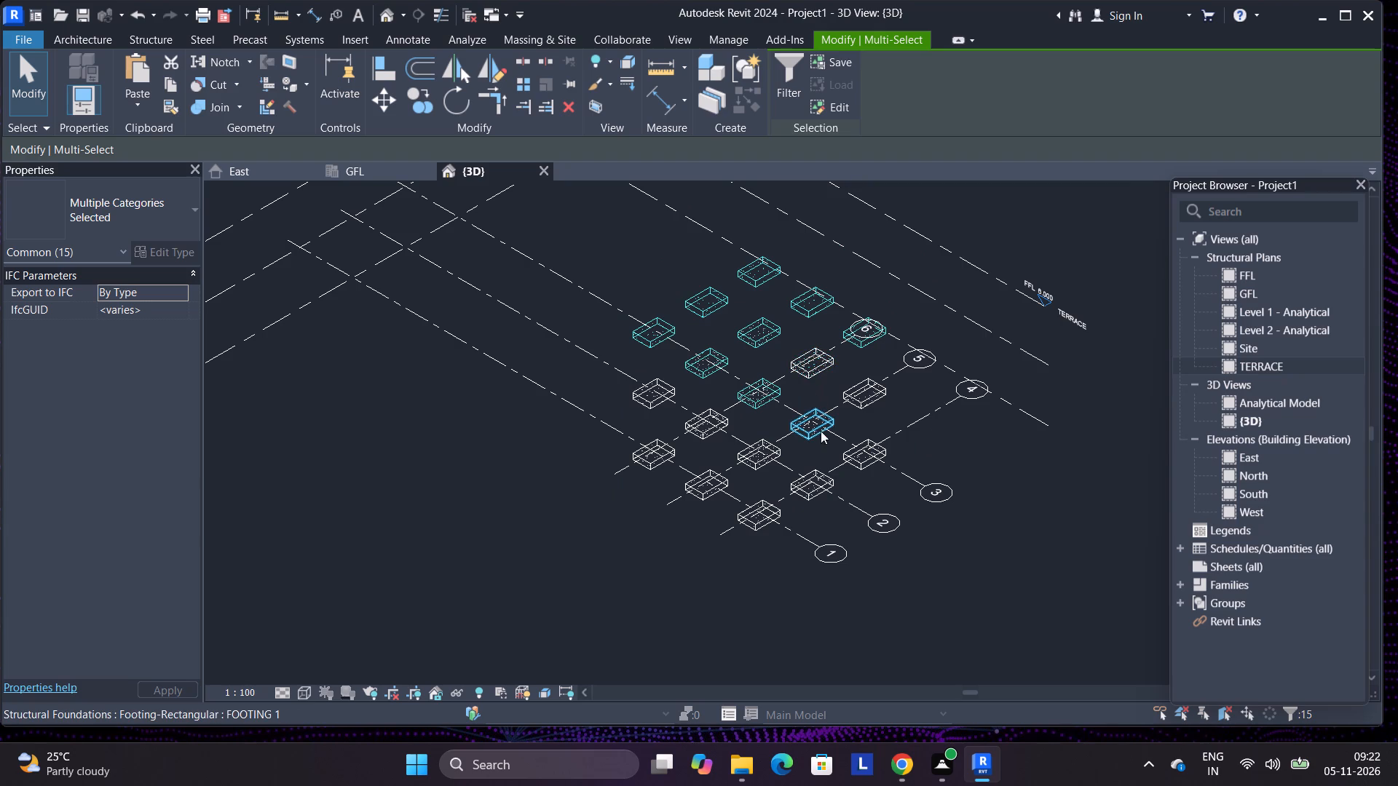
Undo the footing pastes to TERRACE and FFL and the original footing placement on the GFL grid.
triple_click(140, 15)
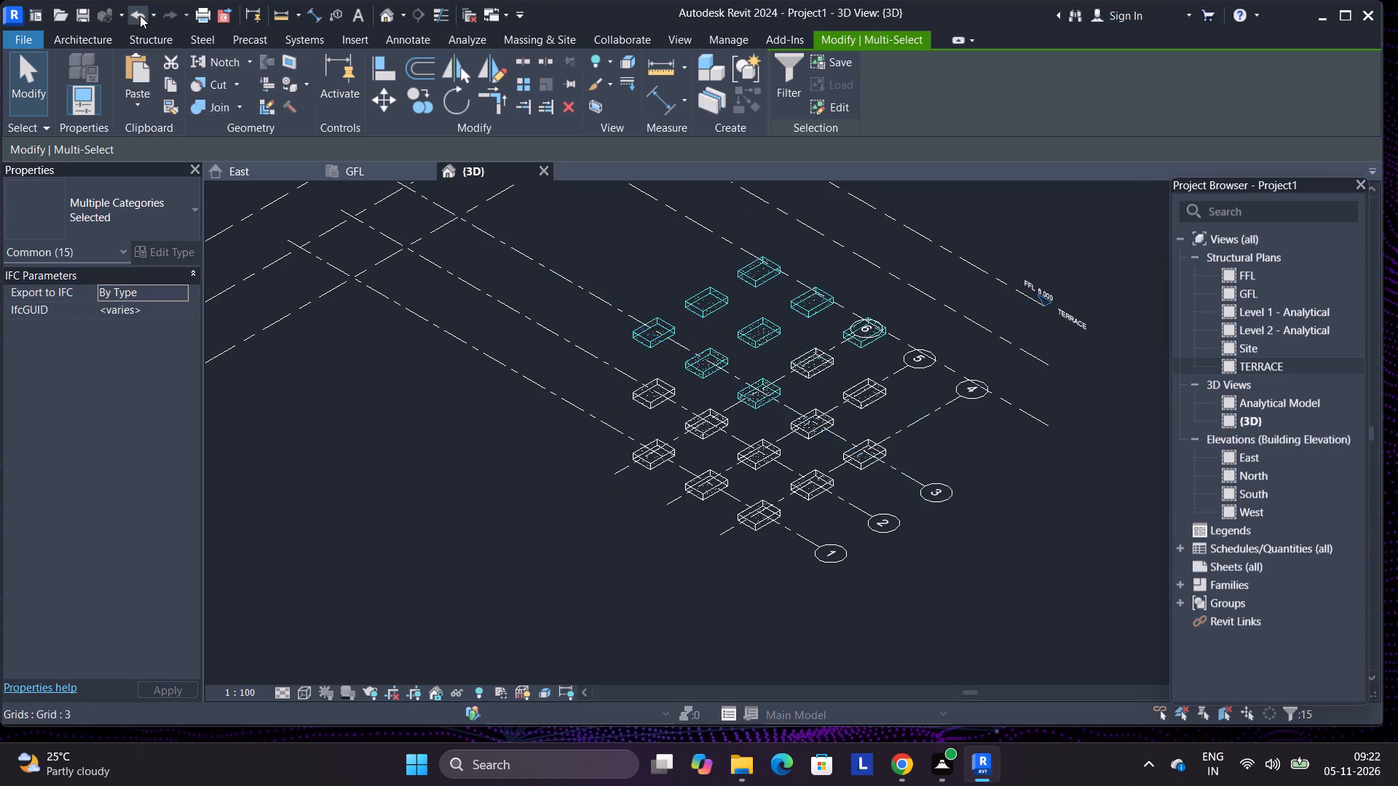
left_click(141, 15)
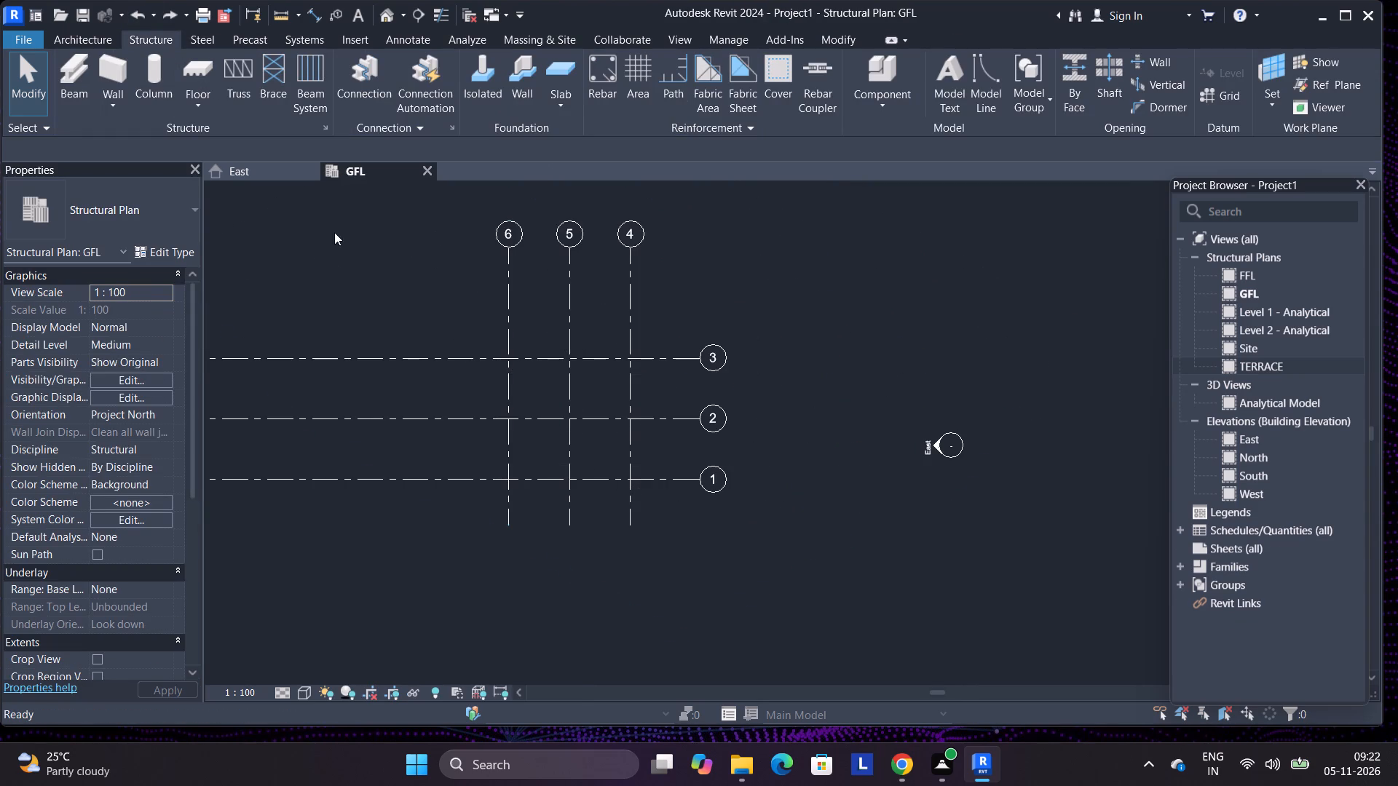
Place FOOTING 1 isolated foundations with the level set to TERRACE at all intersections of grids 1, 2, 3 with grids 4, 5, 6.
left_click_drag(692, 520, 474, 295)
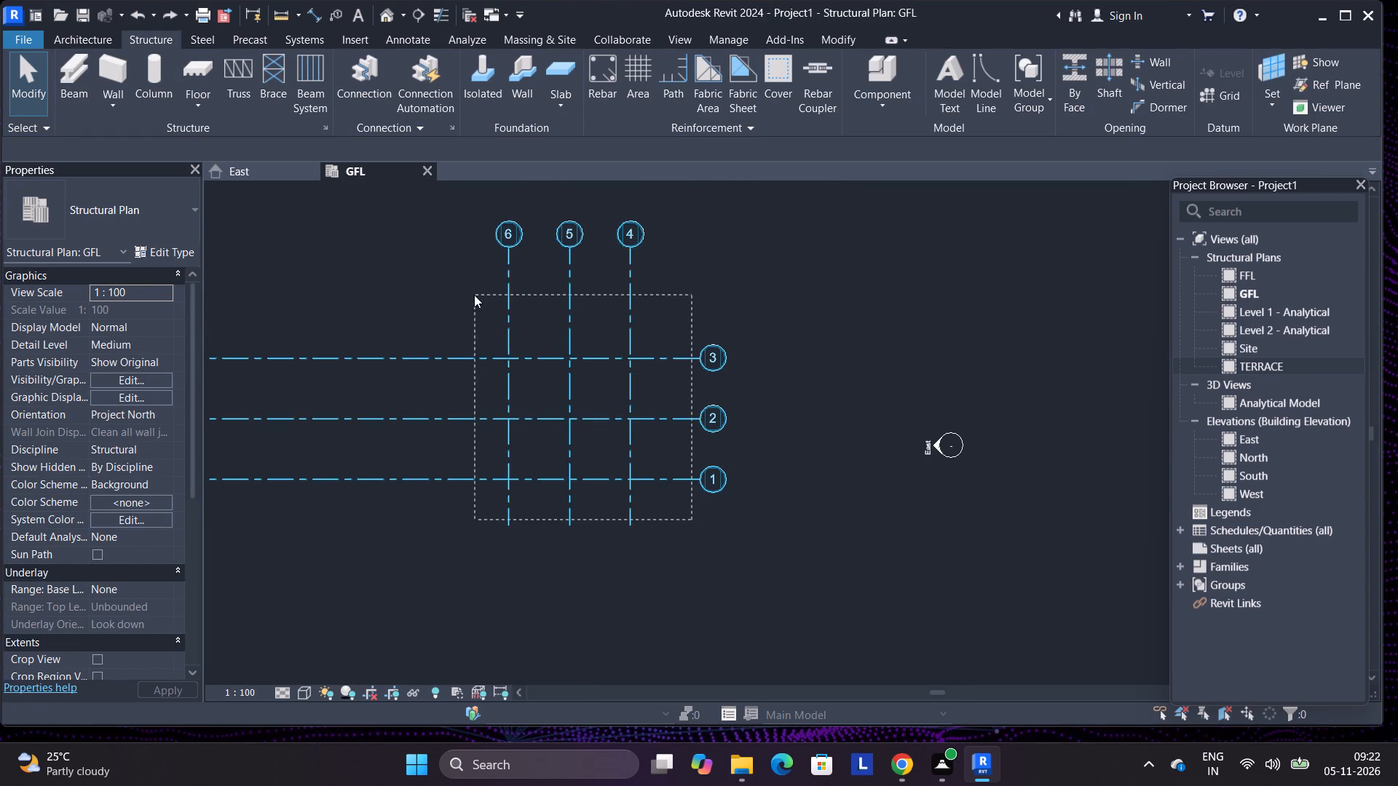
left_click_drag(474, 295, 473, 295)
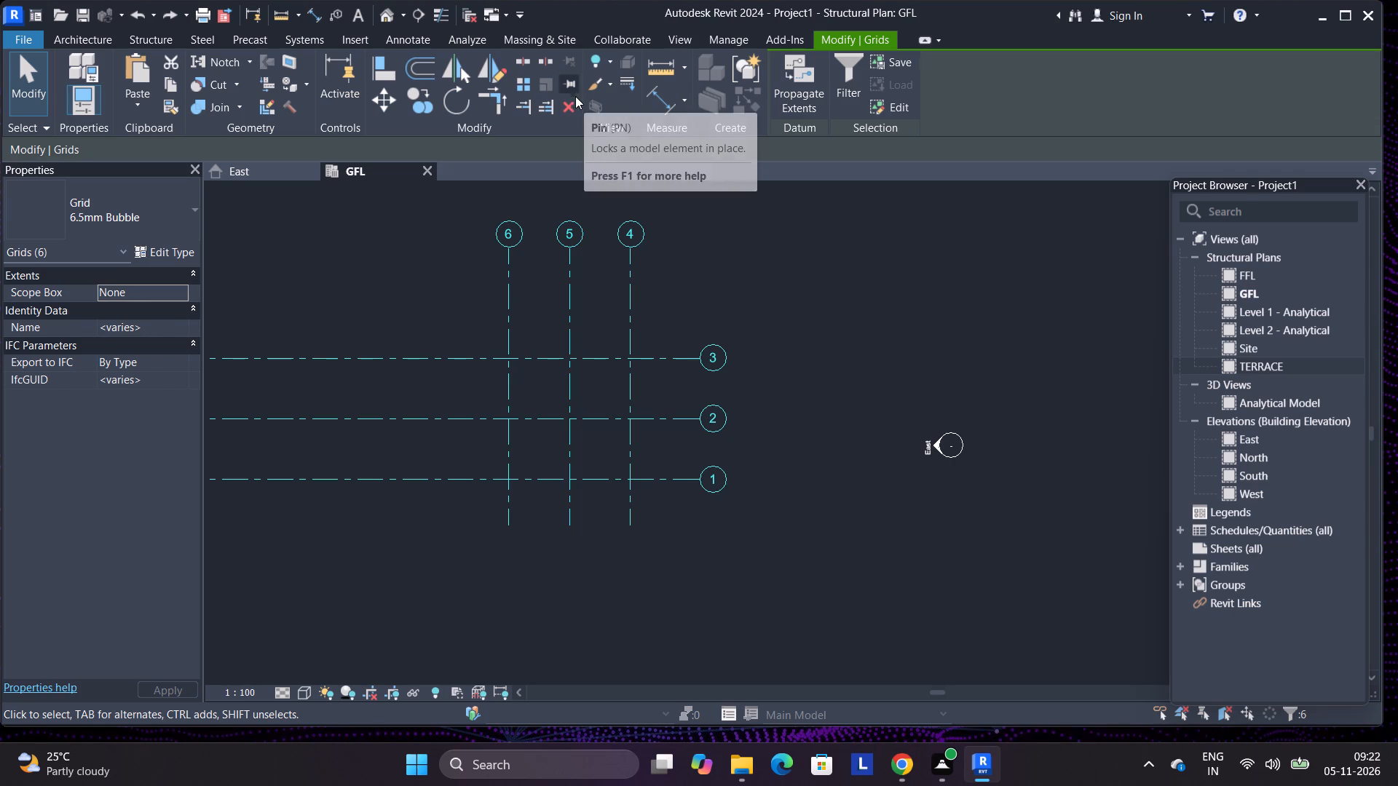
left_click(138, 38)
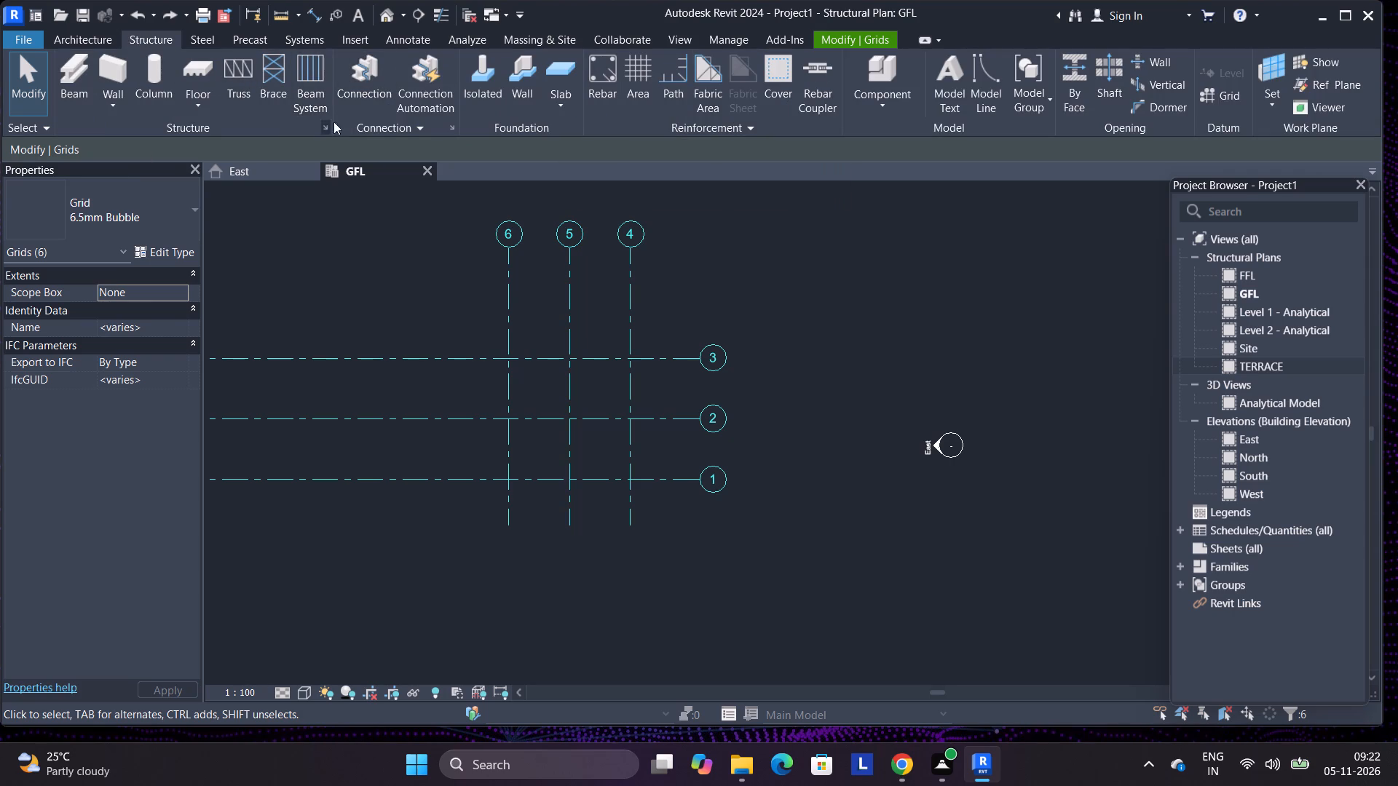
left_click(561, 122)
left_click(560, 123)
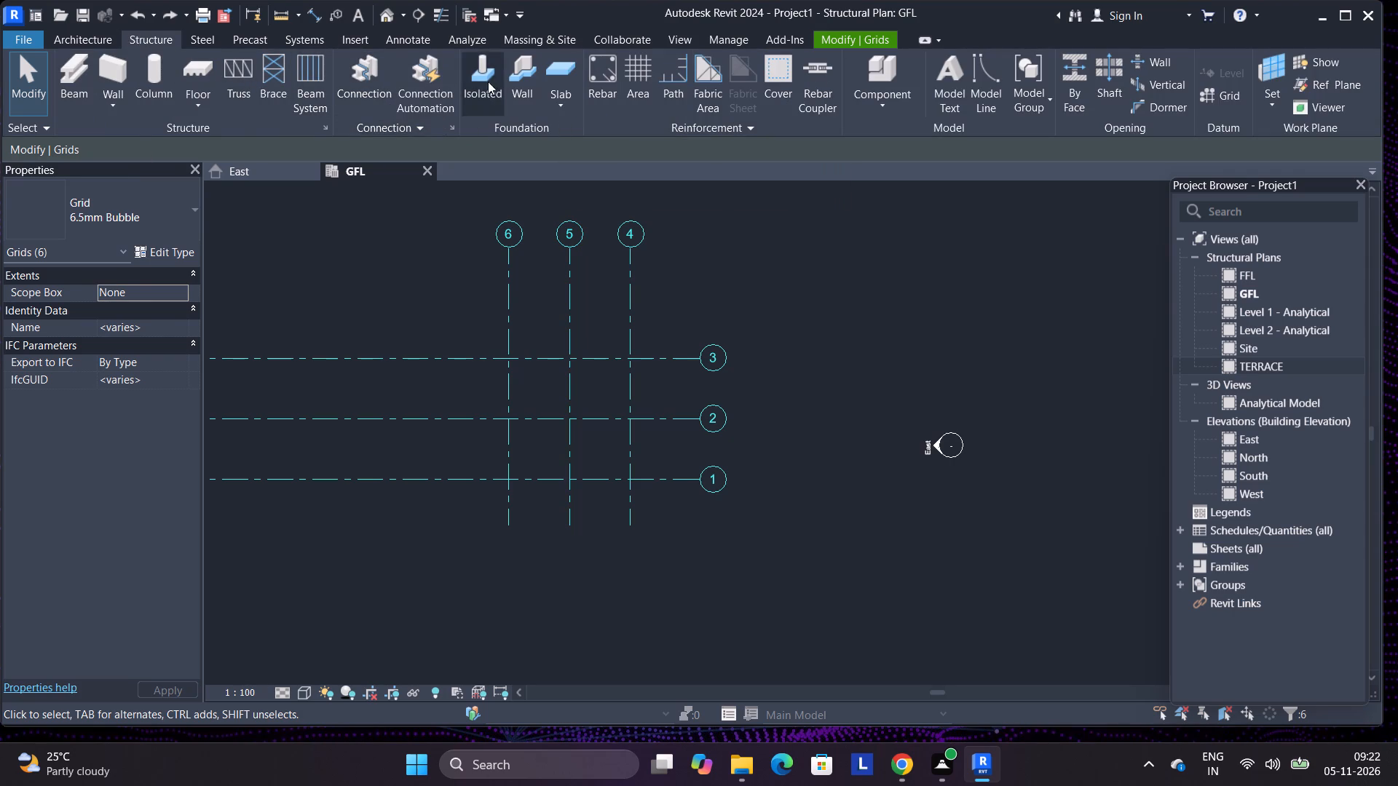
left_click(483, 76)
left_click(161, 203)
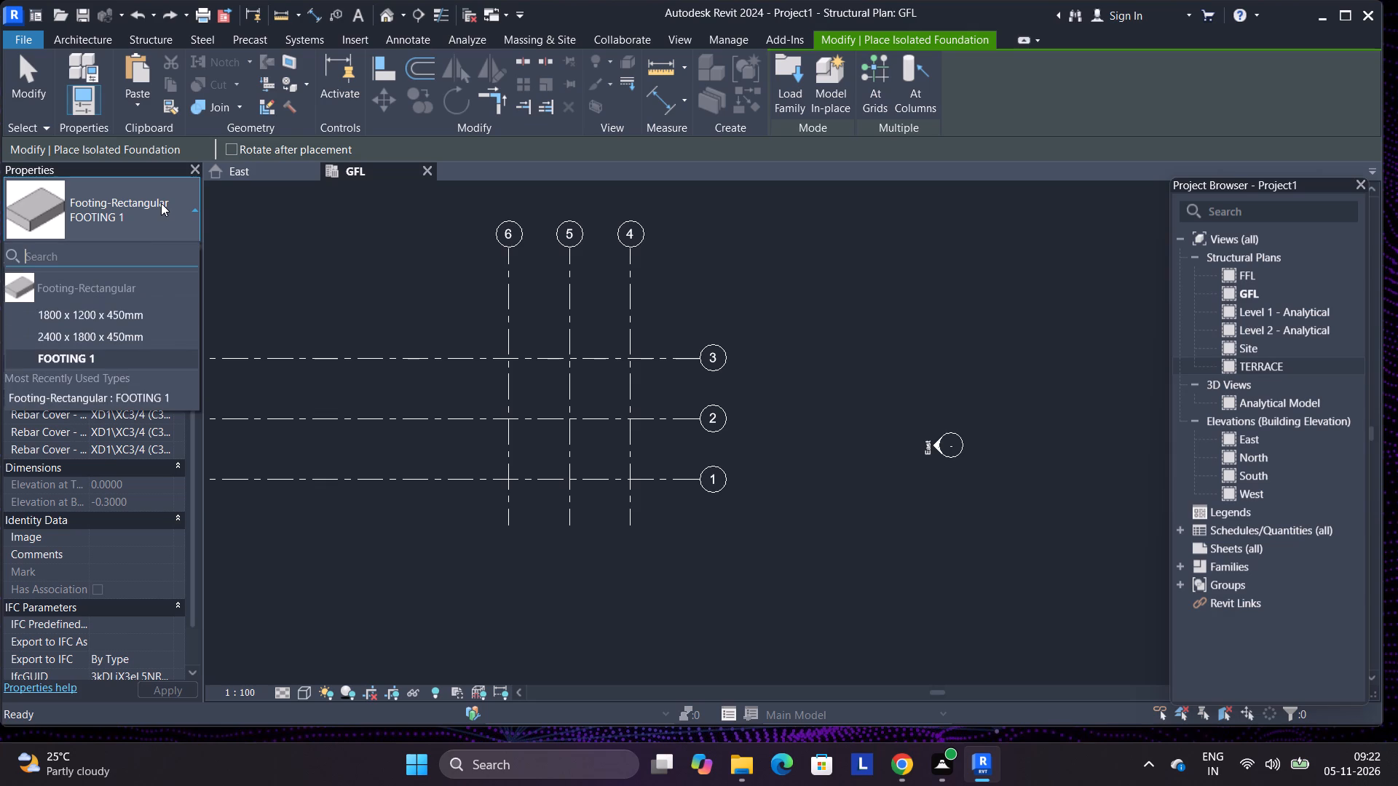
left_click(111, 355)
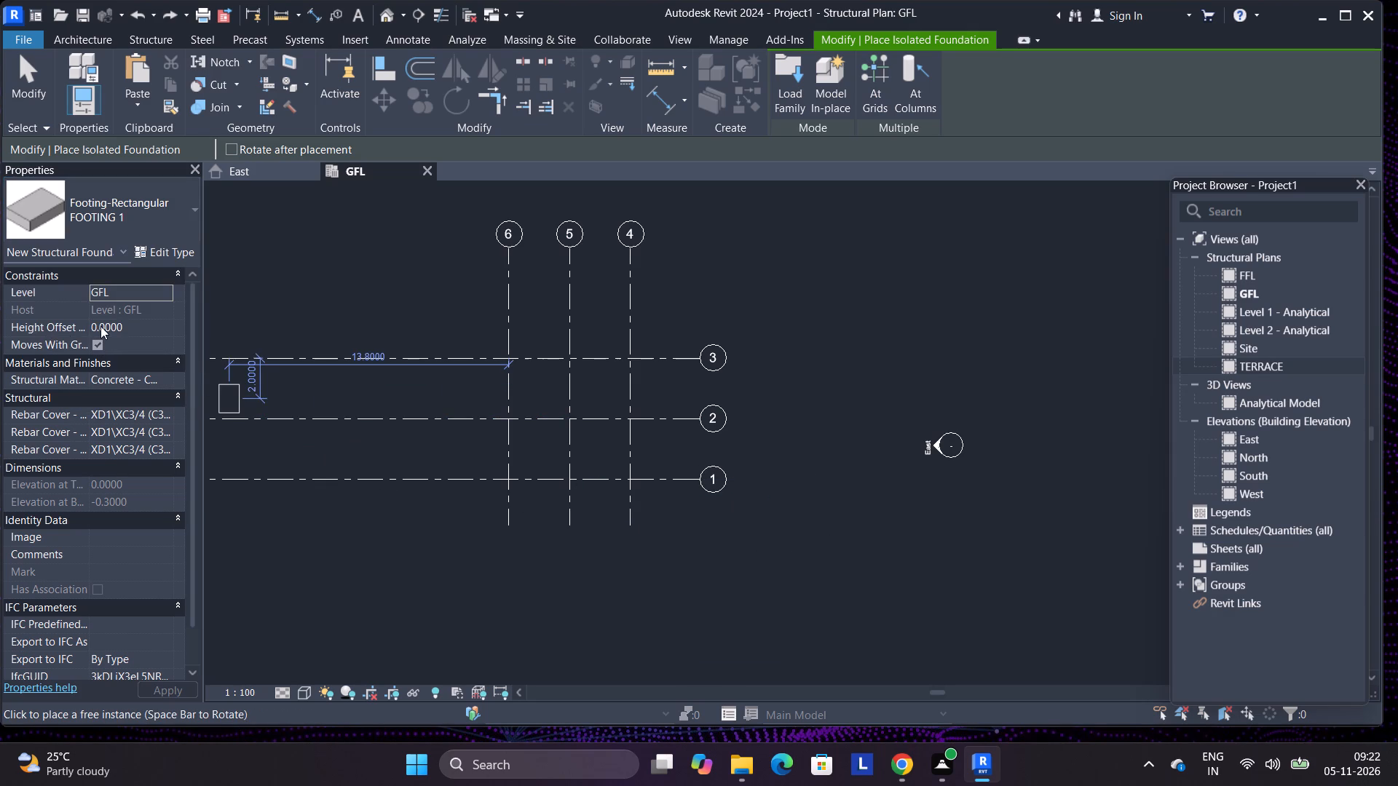
left_click(135, 293)
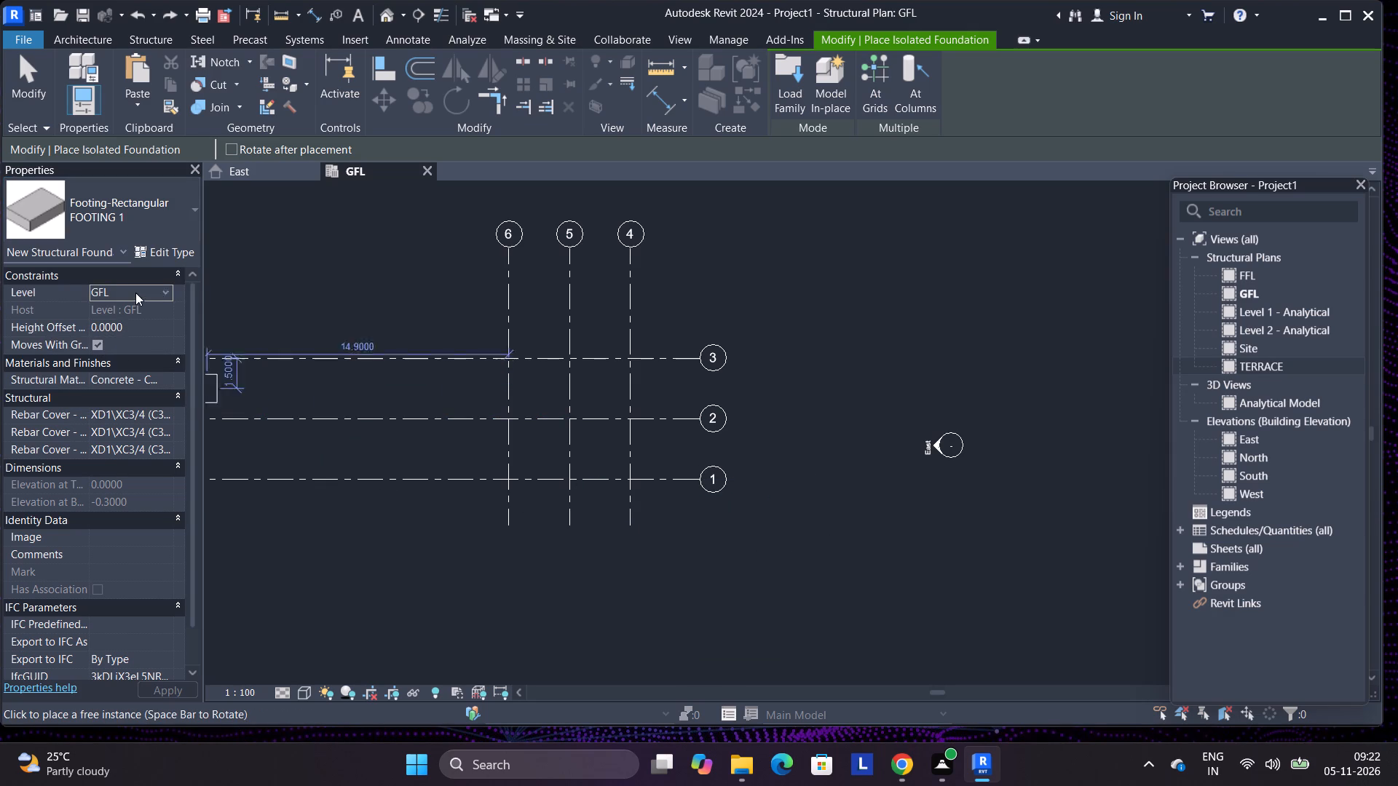
left_click(167, 293)
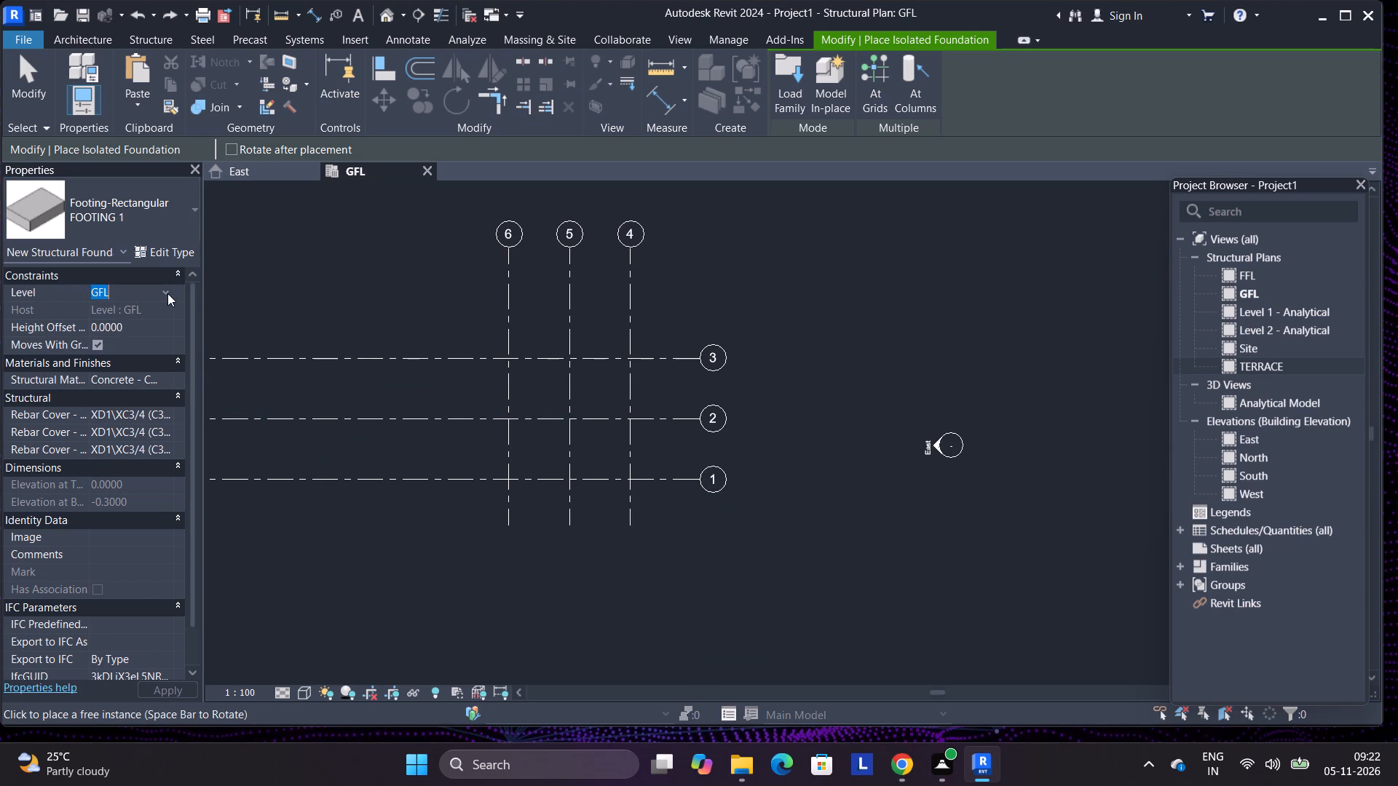
left_click(132, 335)
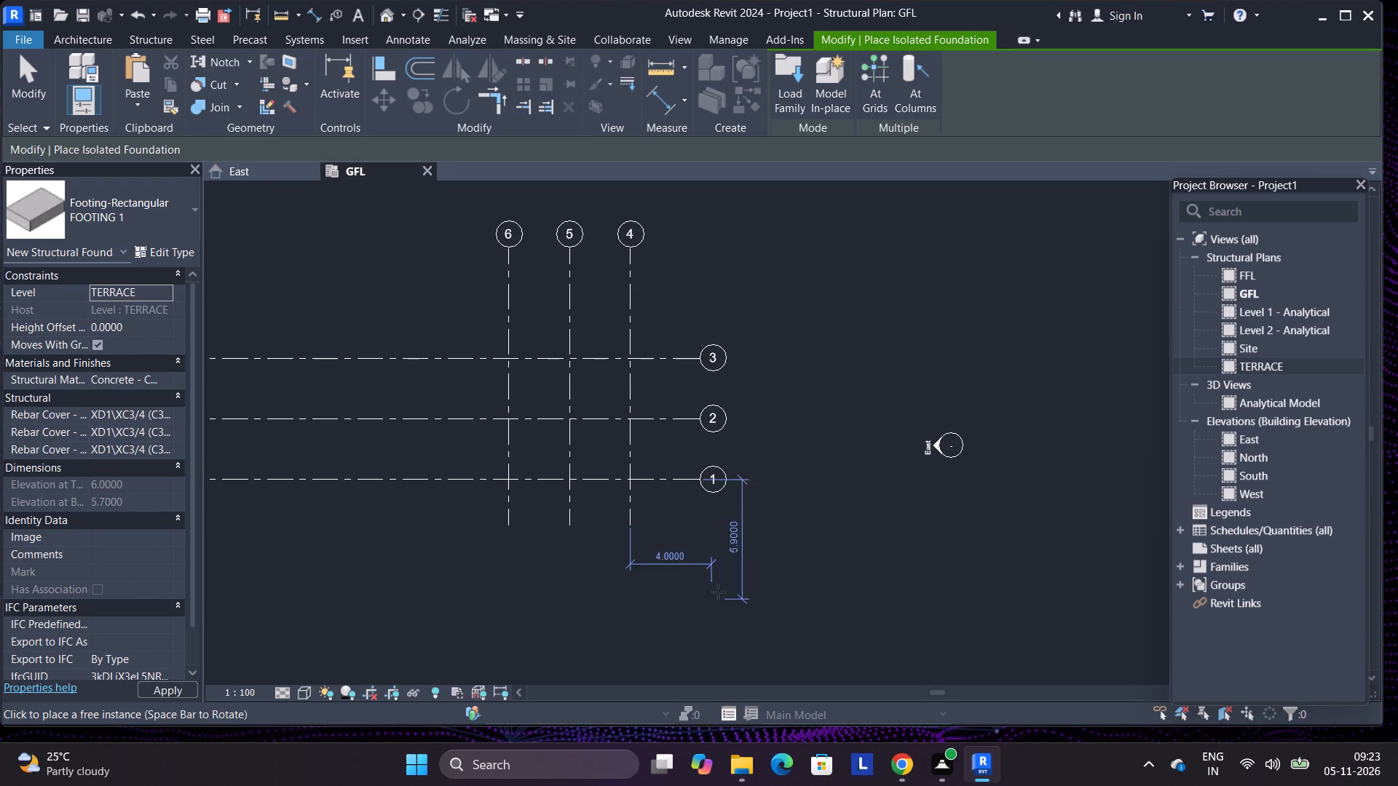
left_click(872, 90)
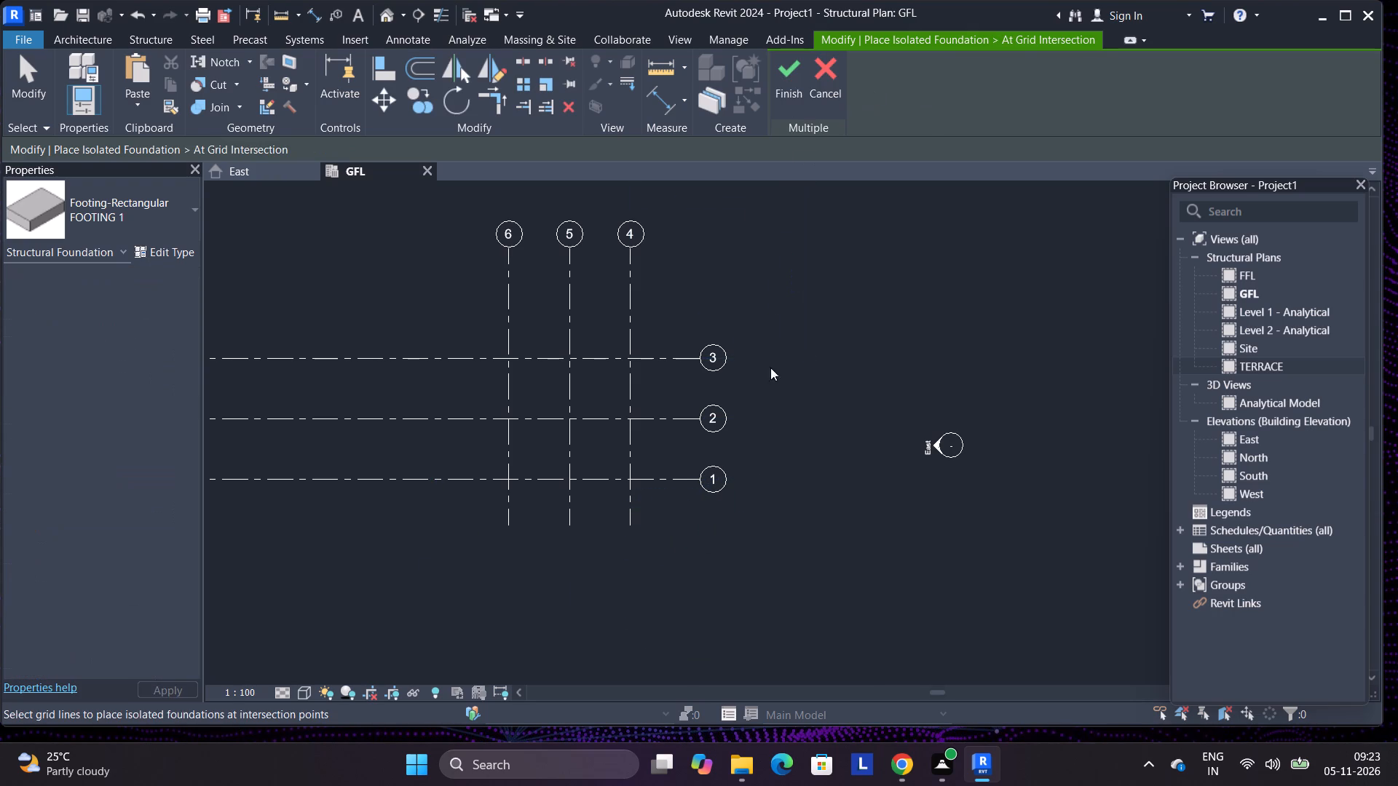
left_click_drag(662, 505, 501, 330)
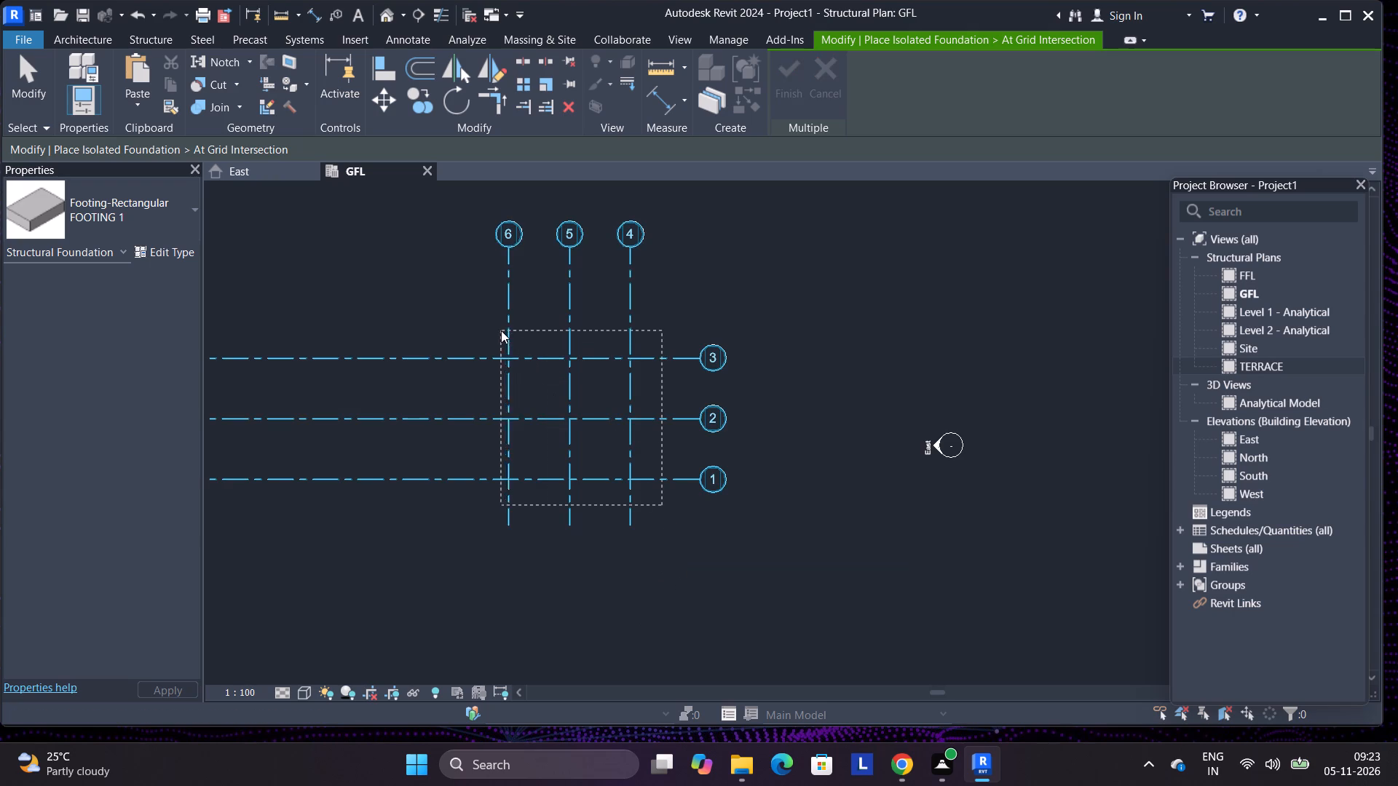
left_click(790, 90)
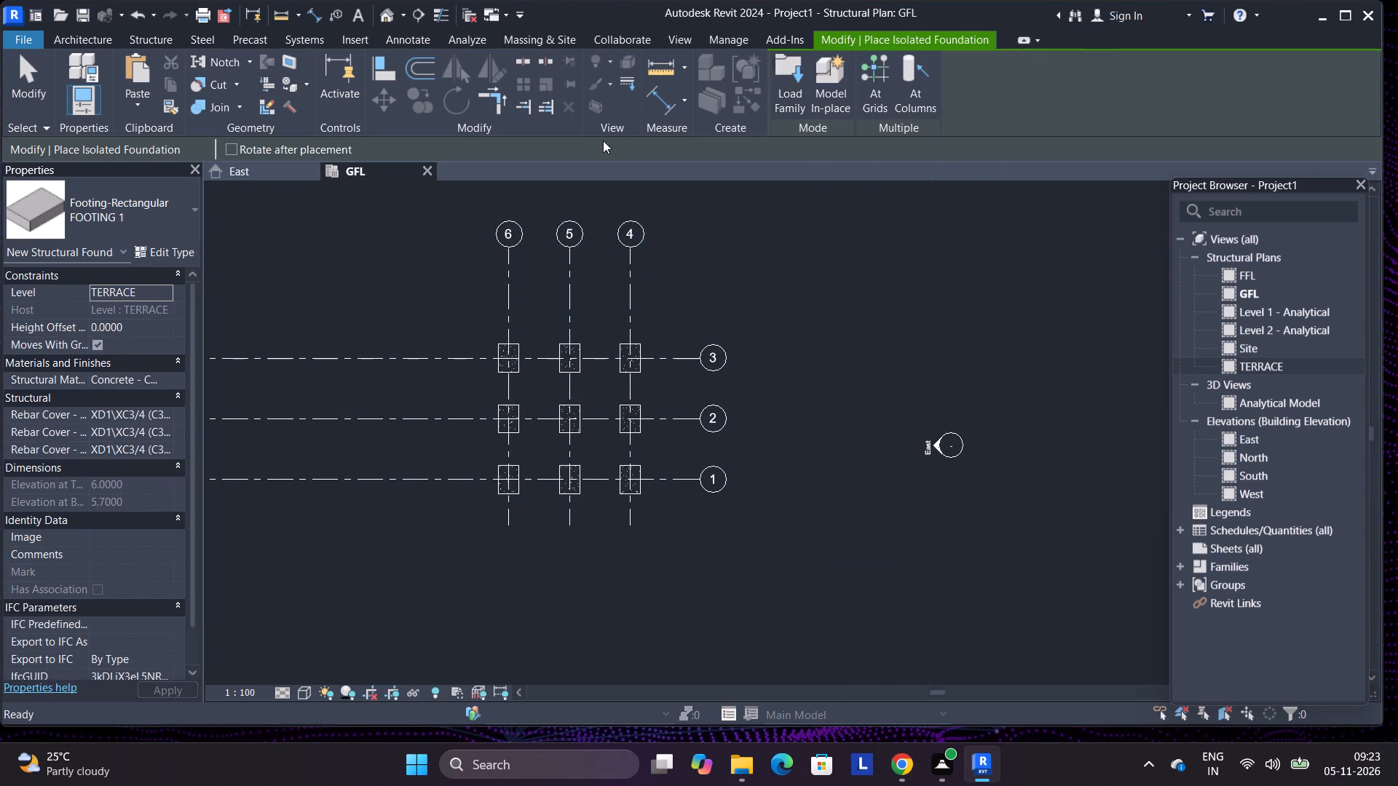
left_click(378, 10)
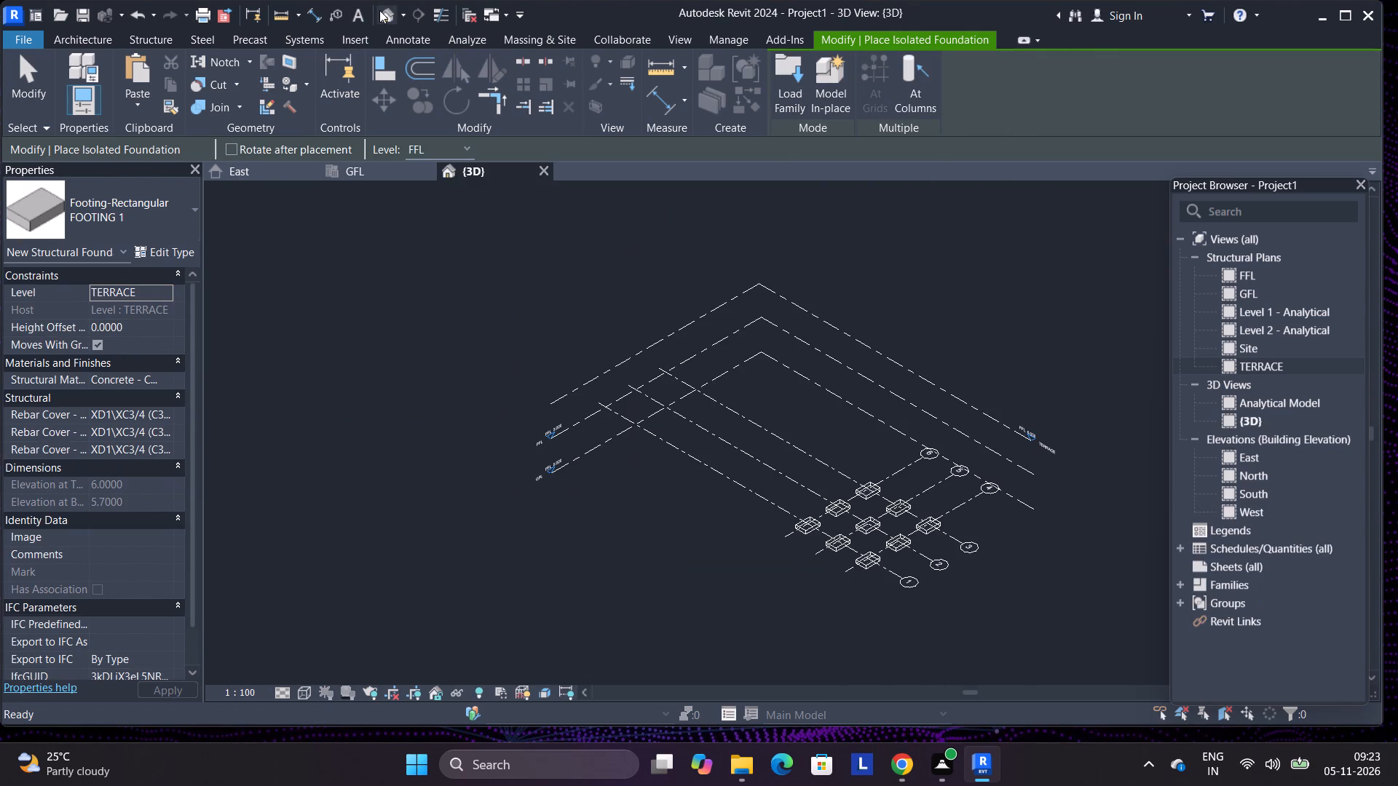
left_click(368, 166)
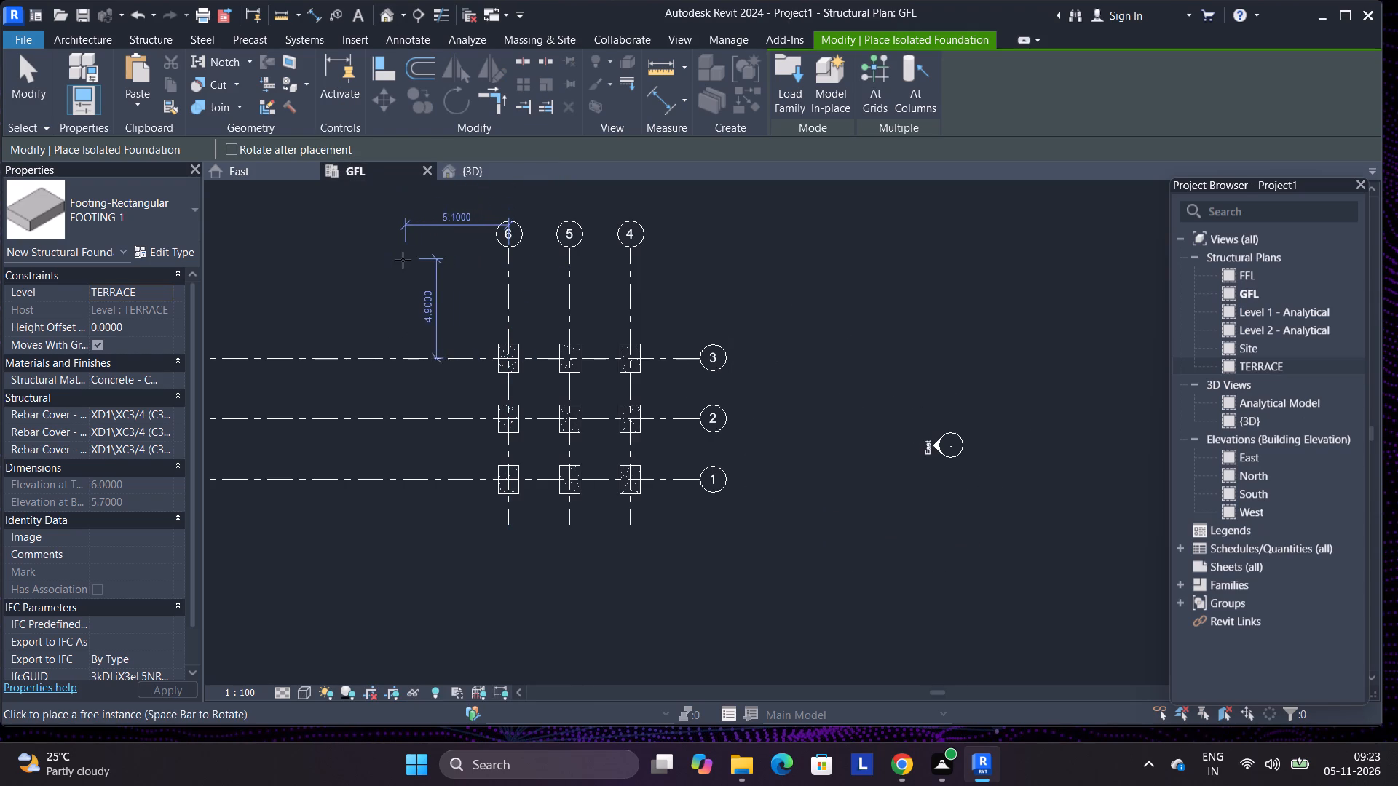
right_click(248, 319)
left_click(265, 332)
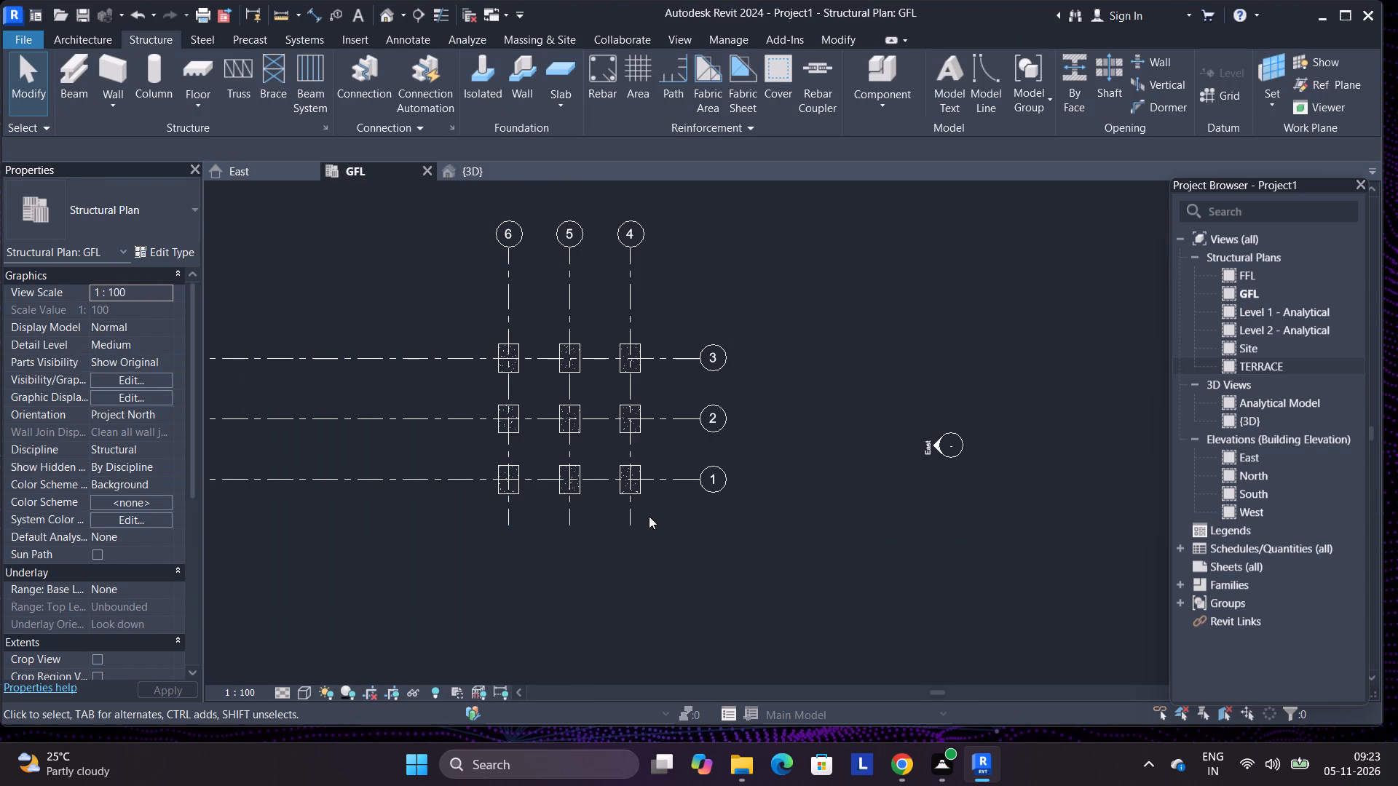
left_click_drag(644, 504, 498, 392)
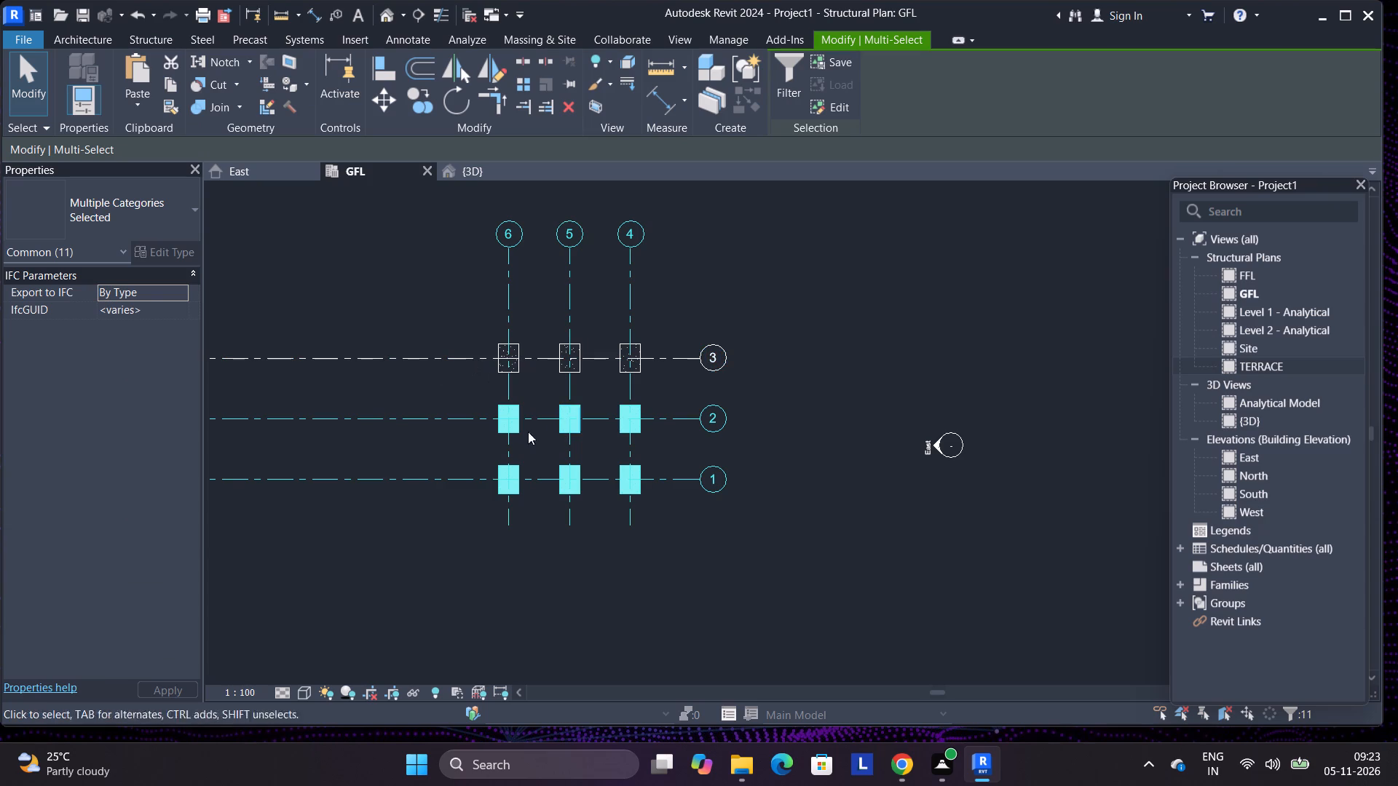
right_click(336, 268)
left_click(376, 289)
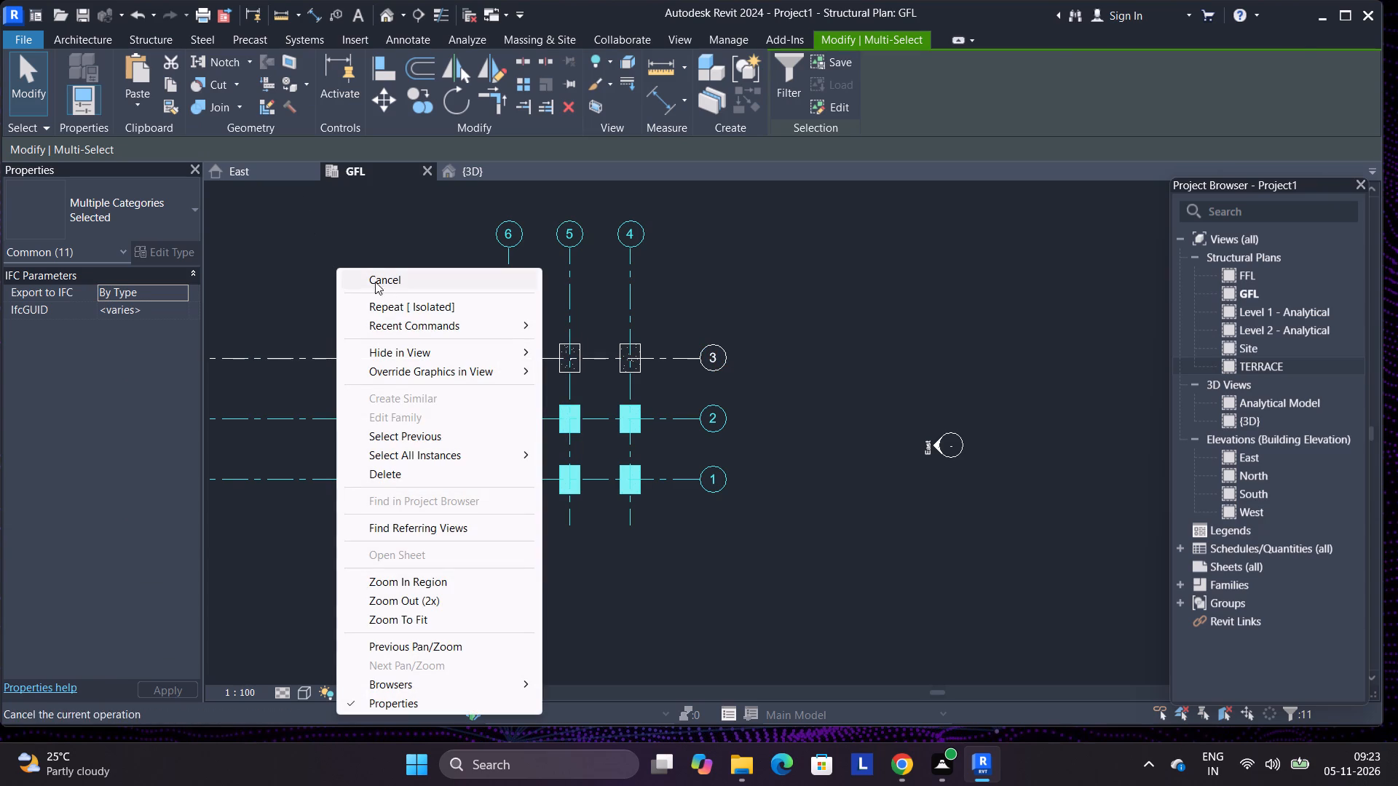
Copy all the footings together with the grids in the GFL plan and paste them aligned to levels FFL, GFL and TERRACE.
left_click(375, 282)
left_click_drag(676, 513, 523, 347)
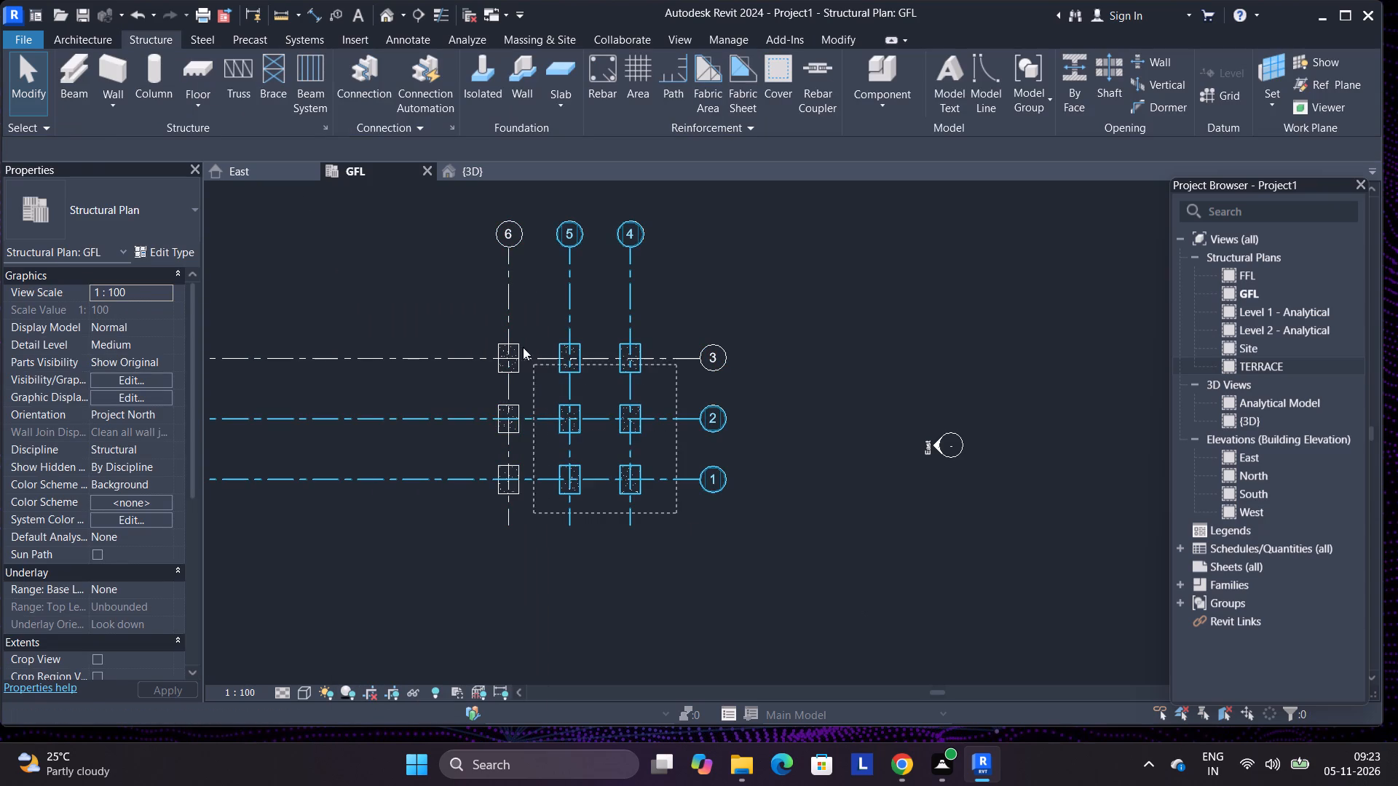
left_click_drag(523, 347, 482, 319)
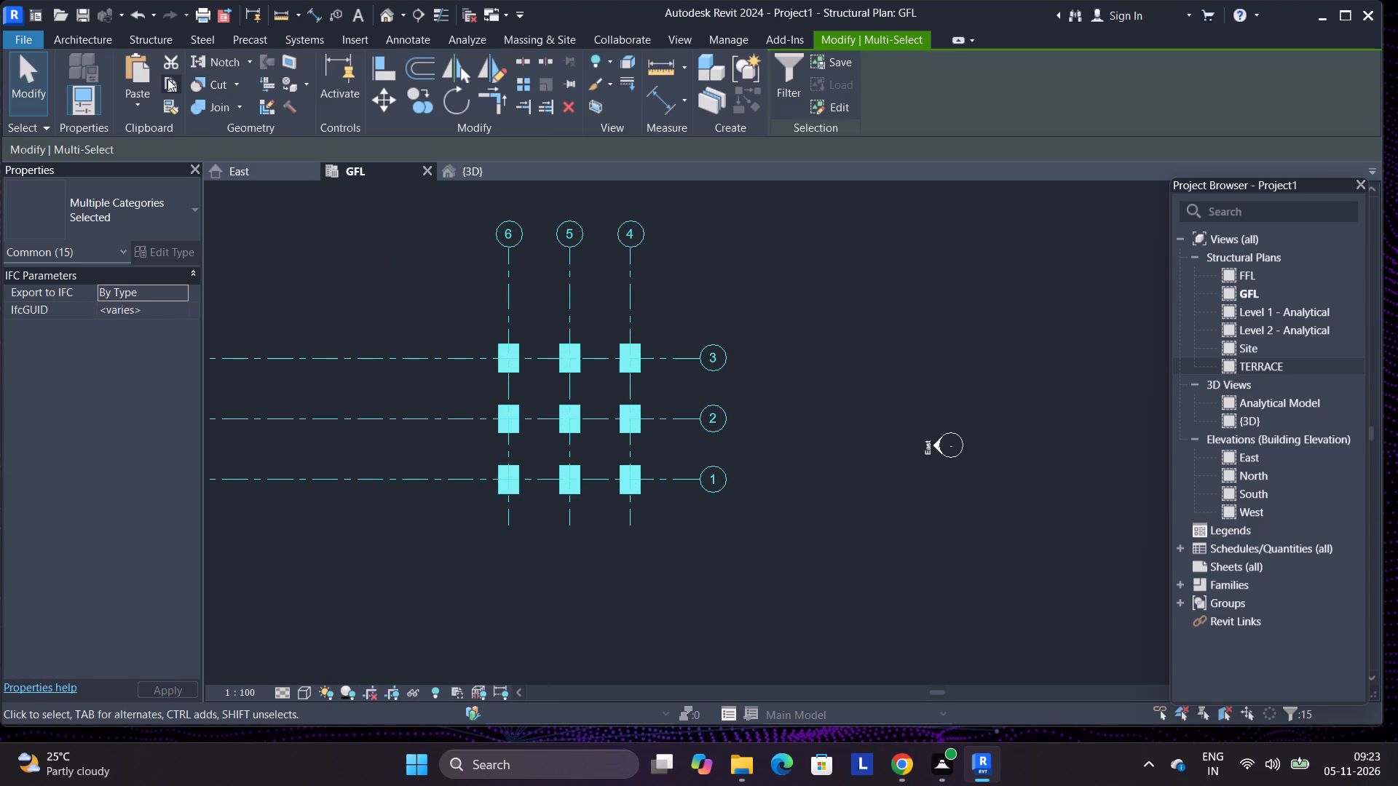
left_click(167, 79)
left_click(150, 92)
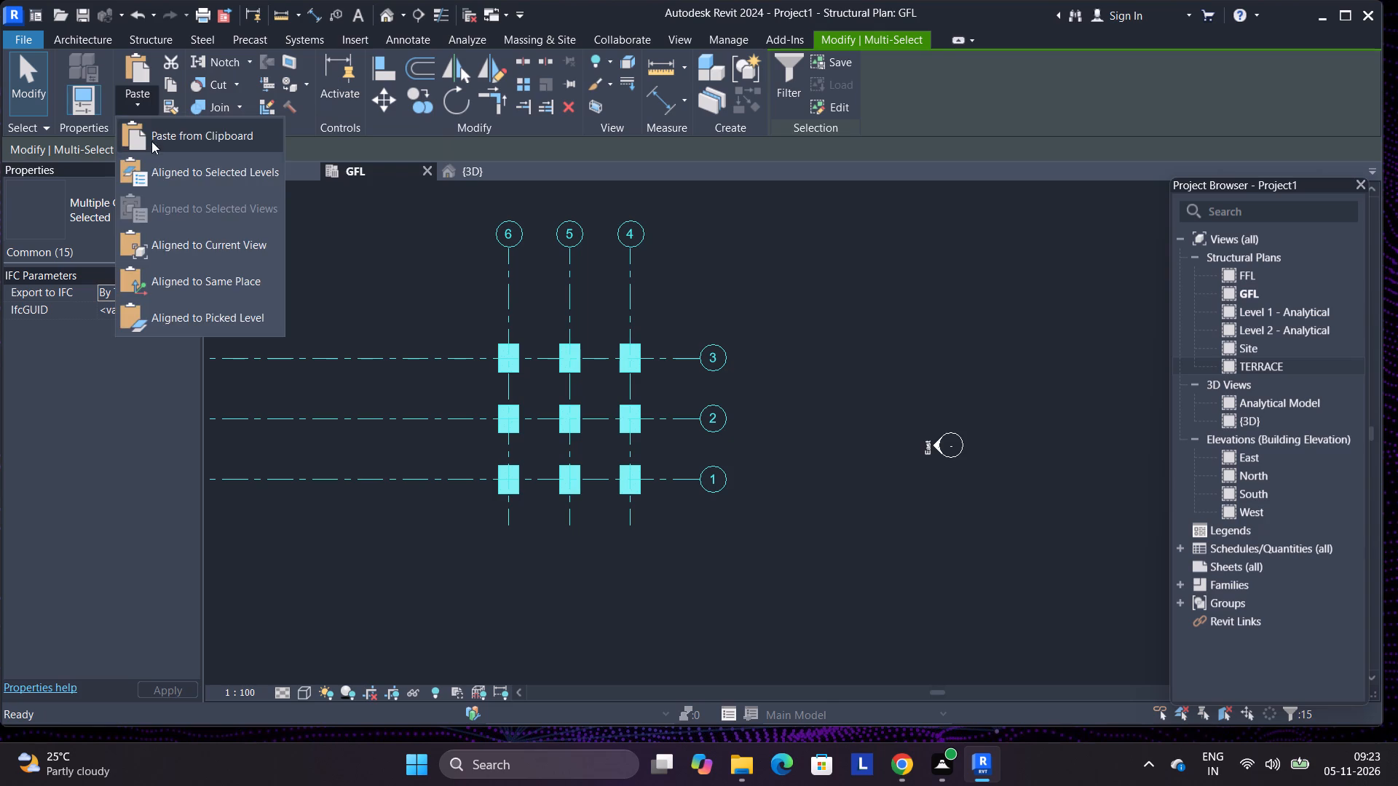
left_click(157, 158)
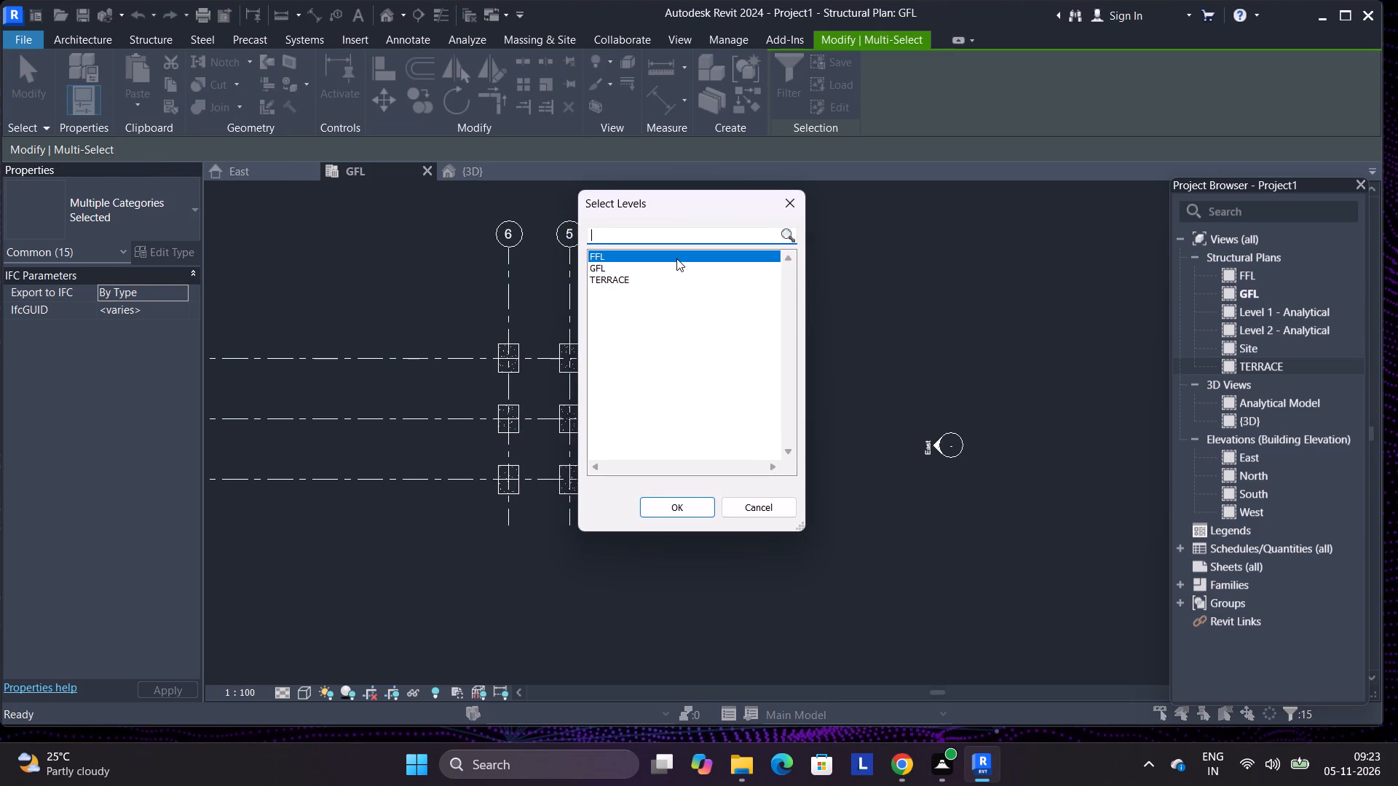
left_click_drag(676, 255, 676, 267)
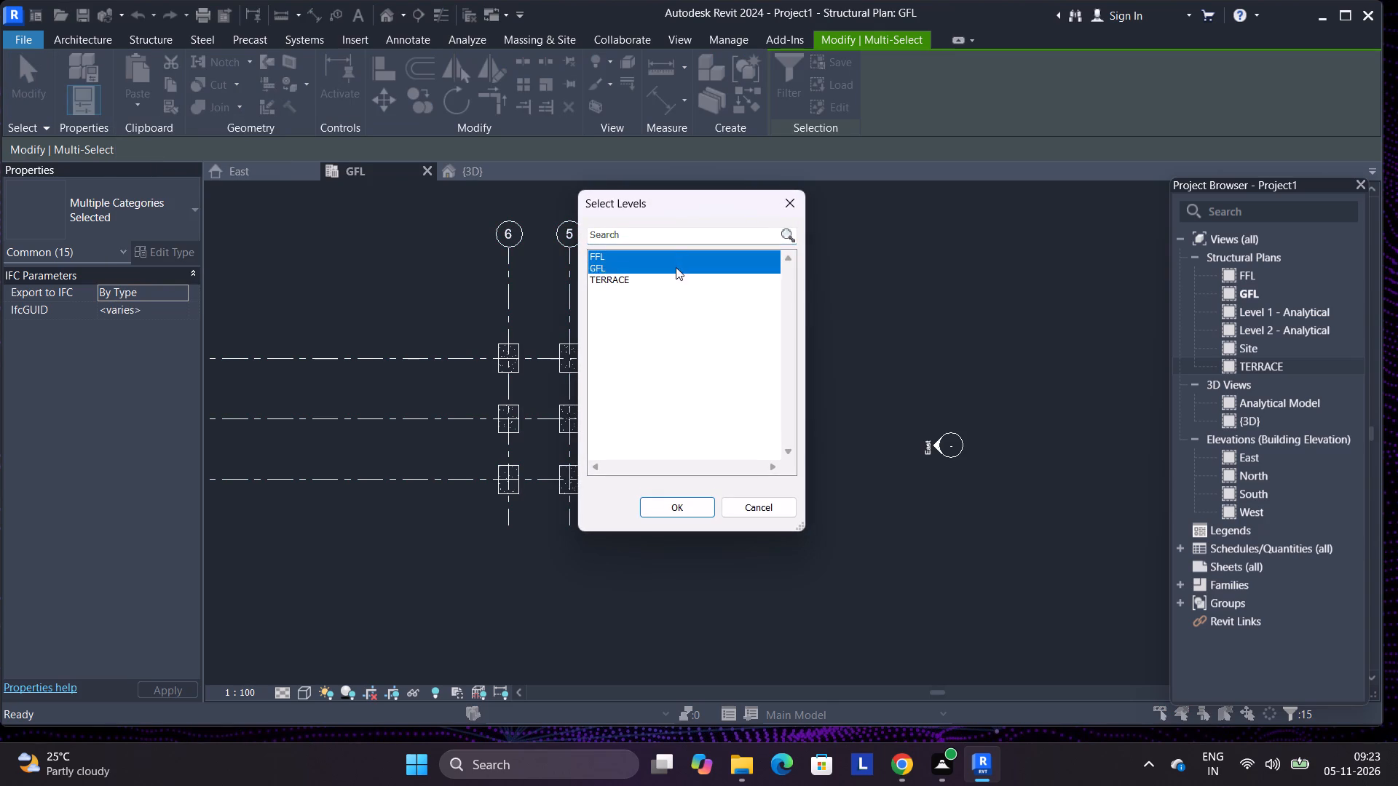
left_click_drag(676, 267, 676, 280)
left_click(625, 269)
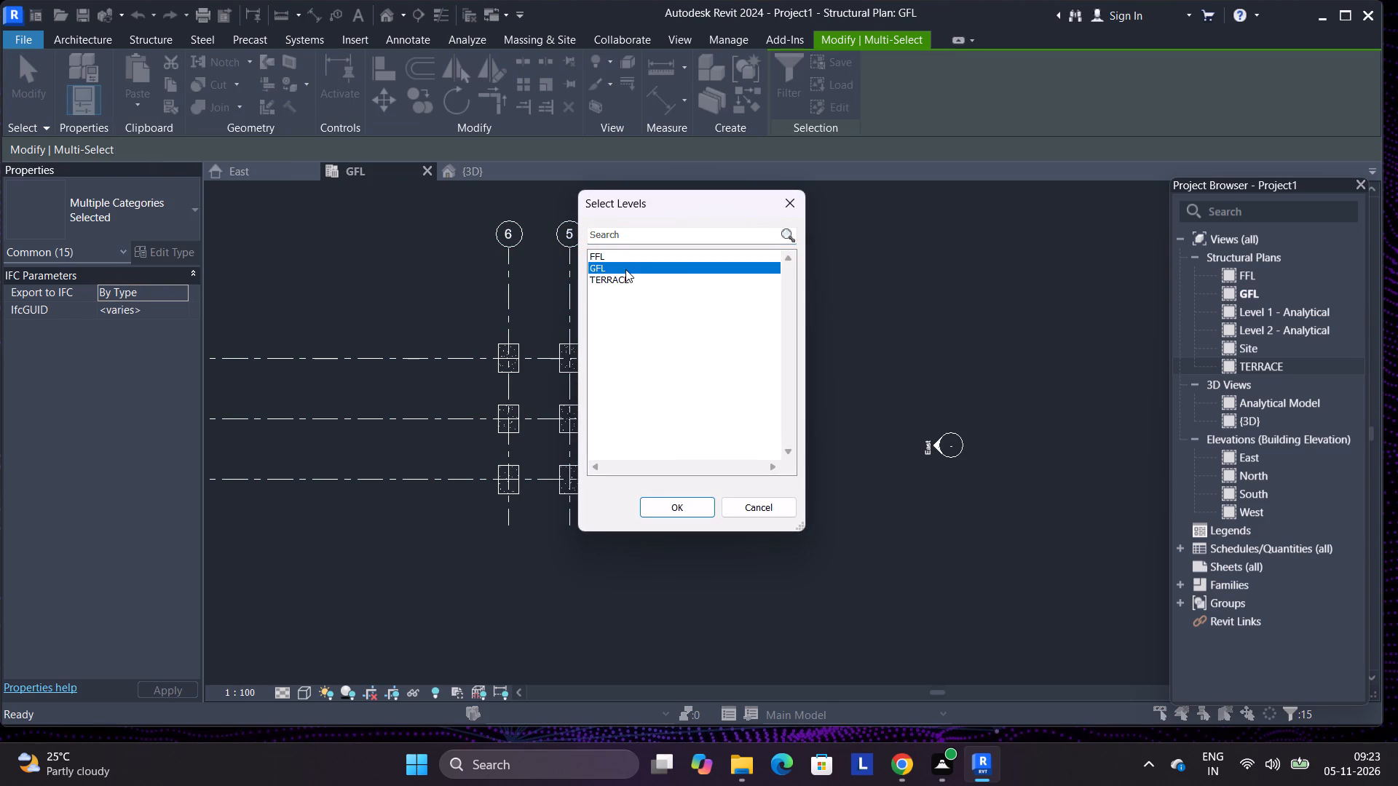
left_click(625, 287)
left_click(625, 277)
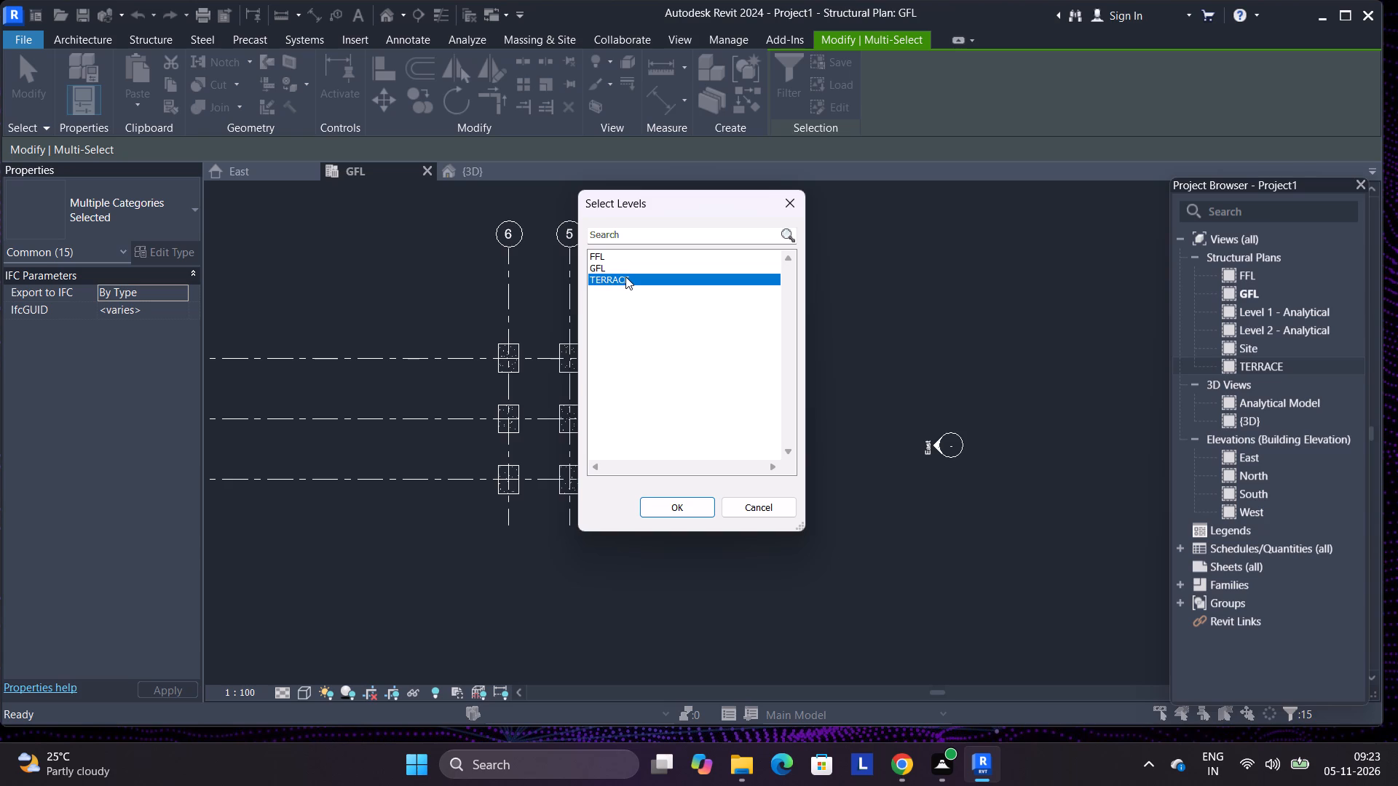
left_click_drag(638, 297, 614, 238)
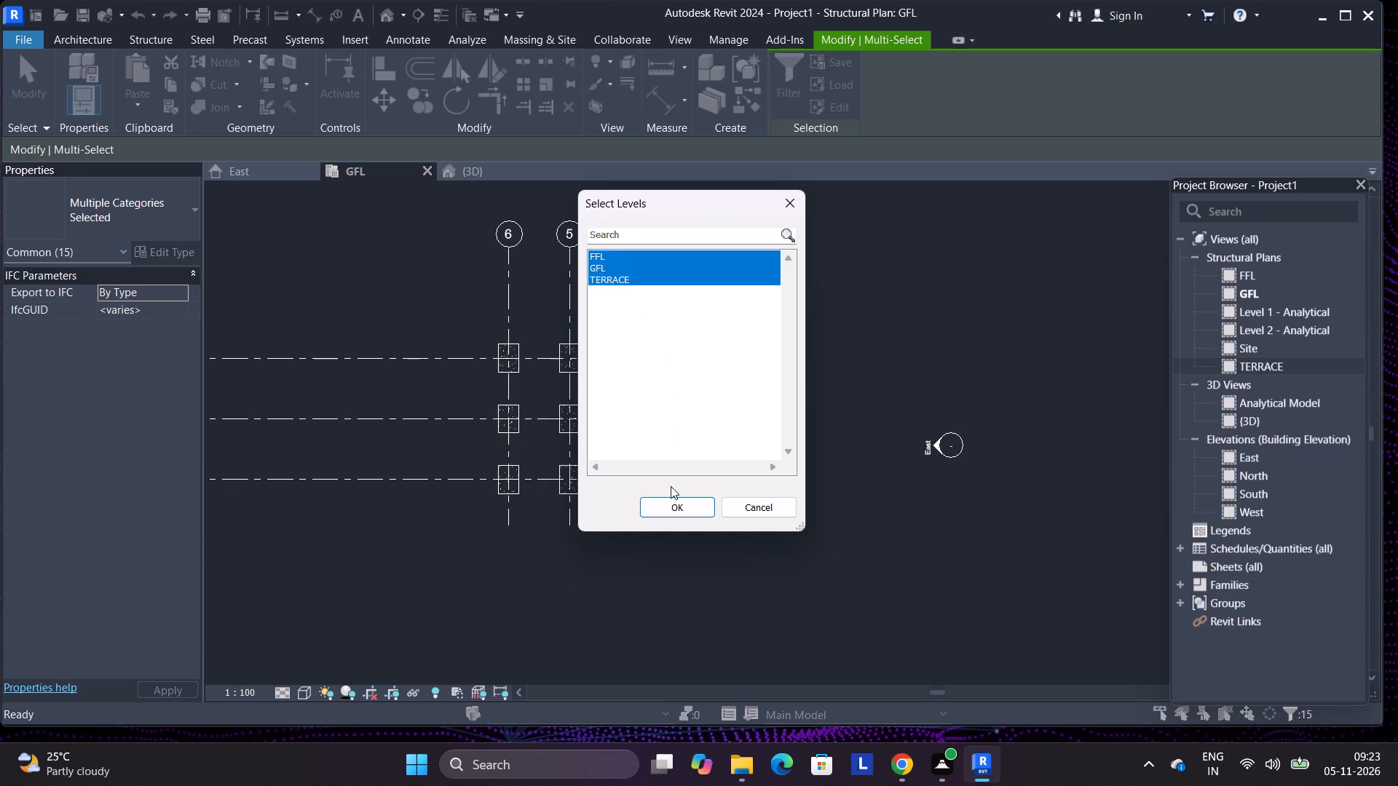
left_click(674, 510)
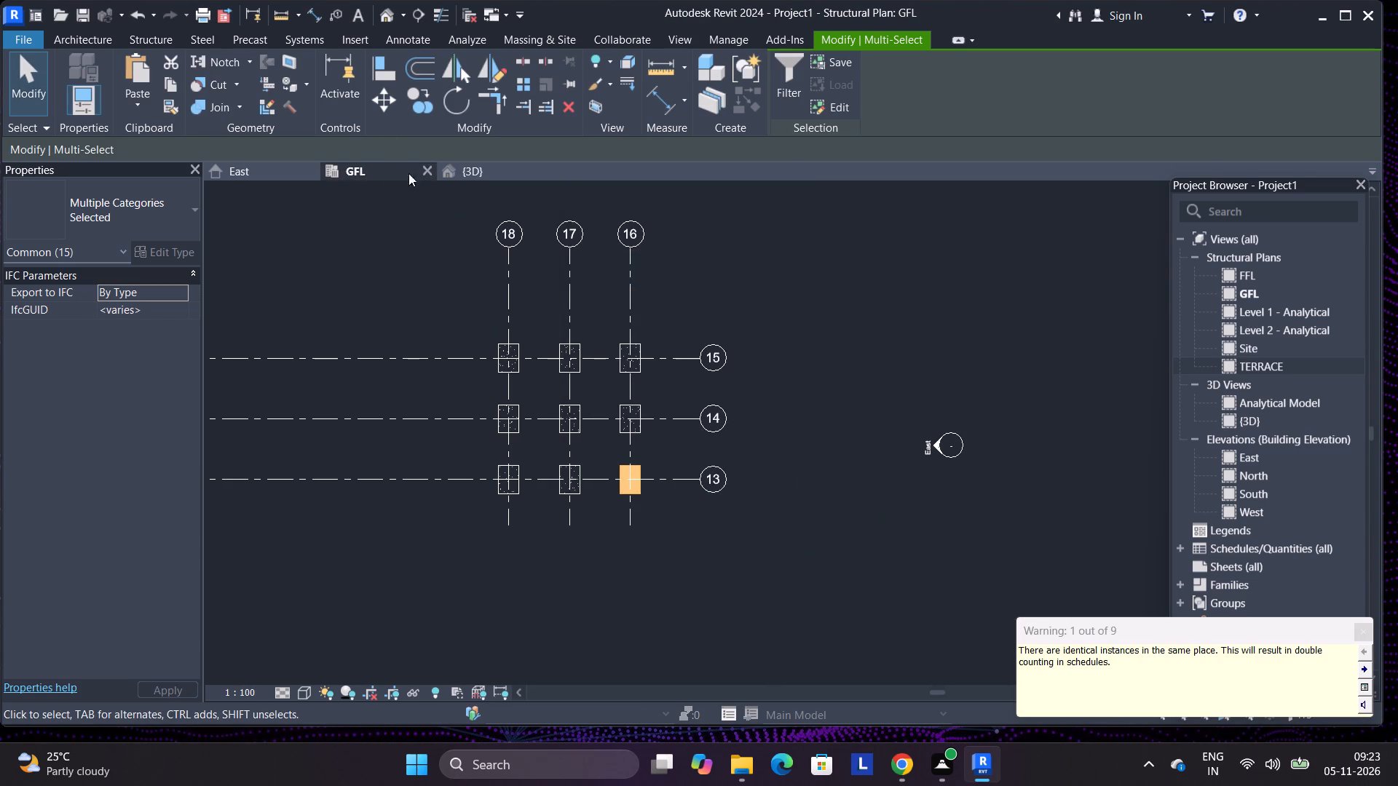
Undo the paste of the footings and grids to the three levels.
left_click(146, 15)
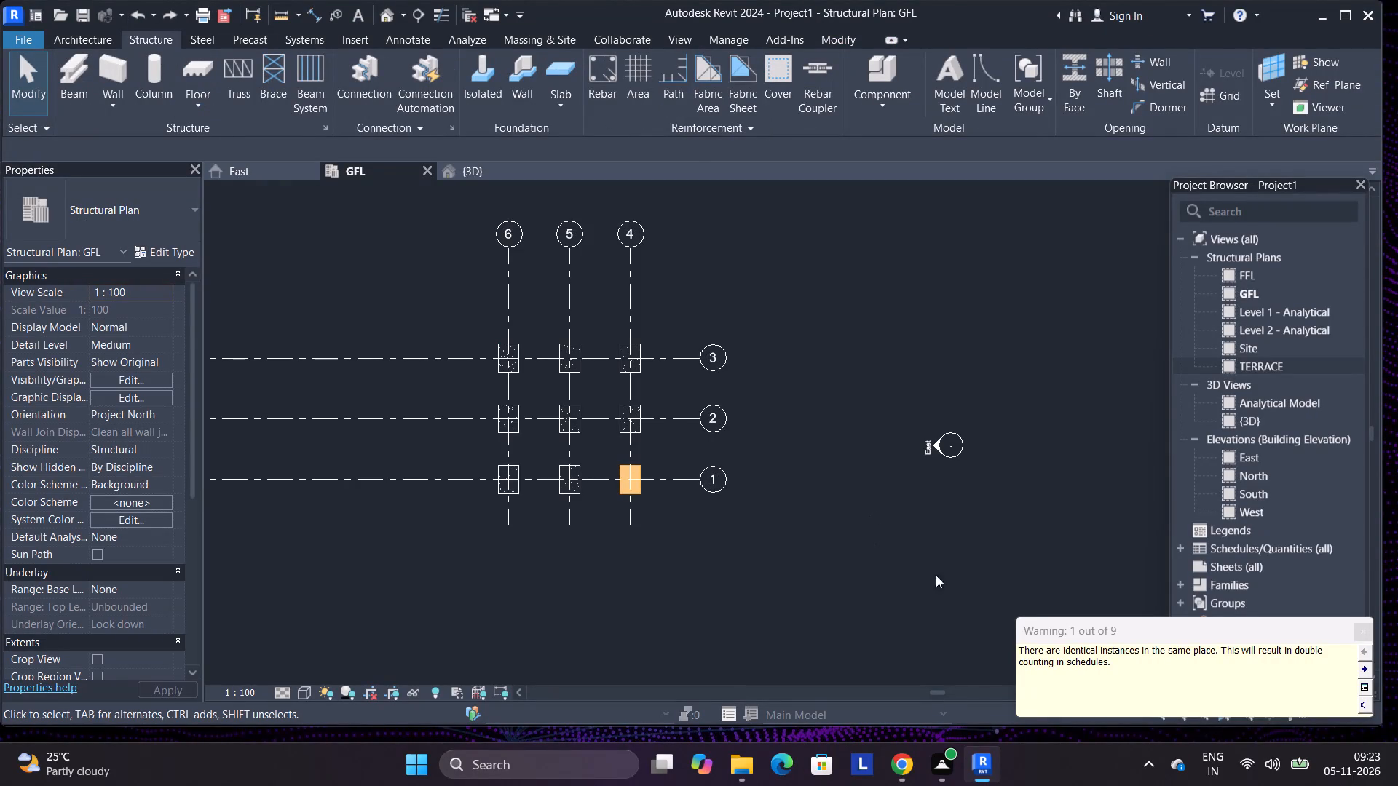
Inspect the level of the footing at the intersection of grids 1 and 4 in the 3D view.
left_click(467, 169)
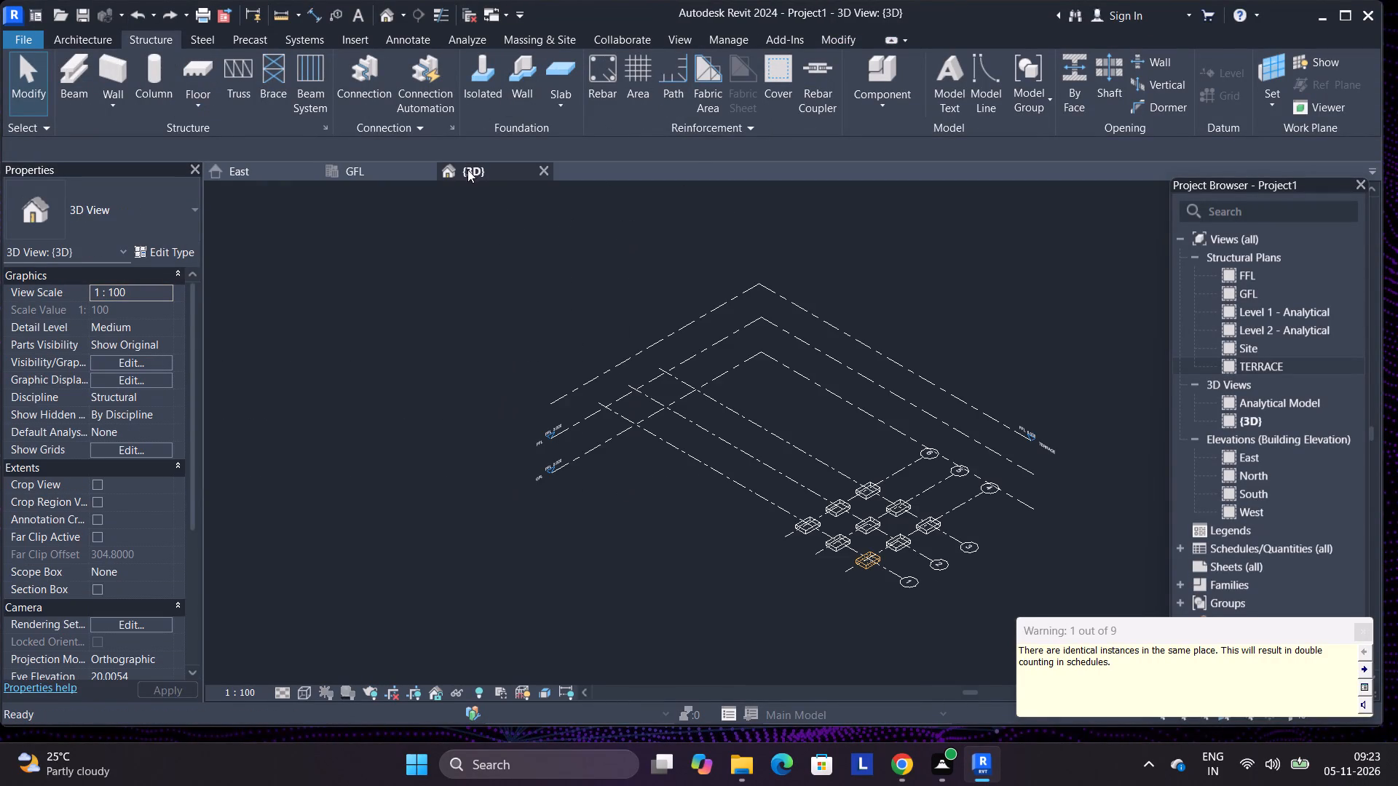
scroll(897, 536, "up", 5)
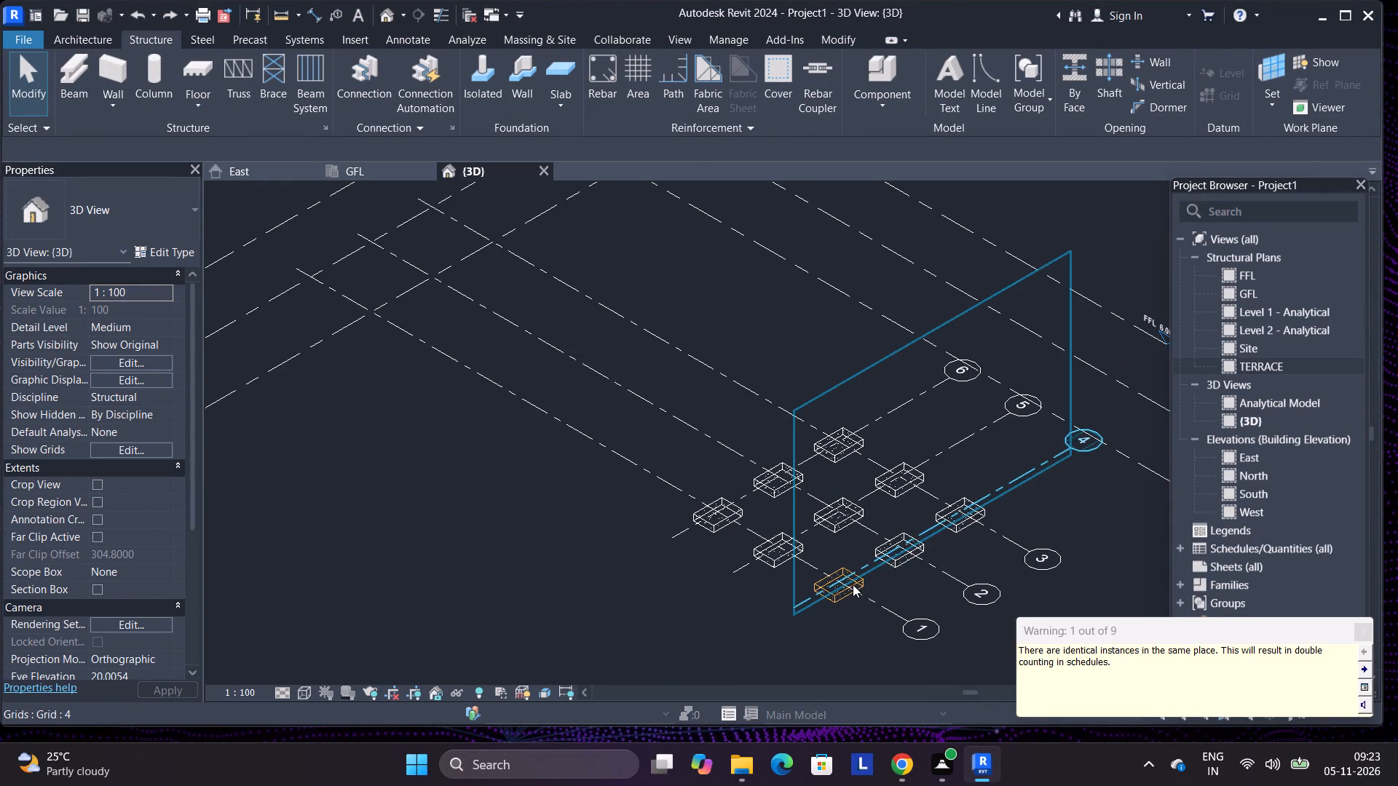
left_click(853, 584)
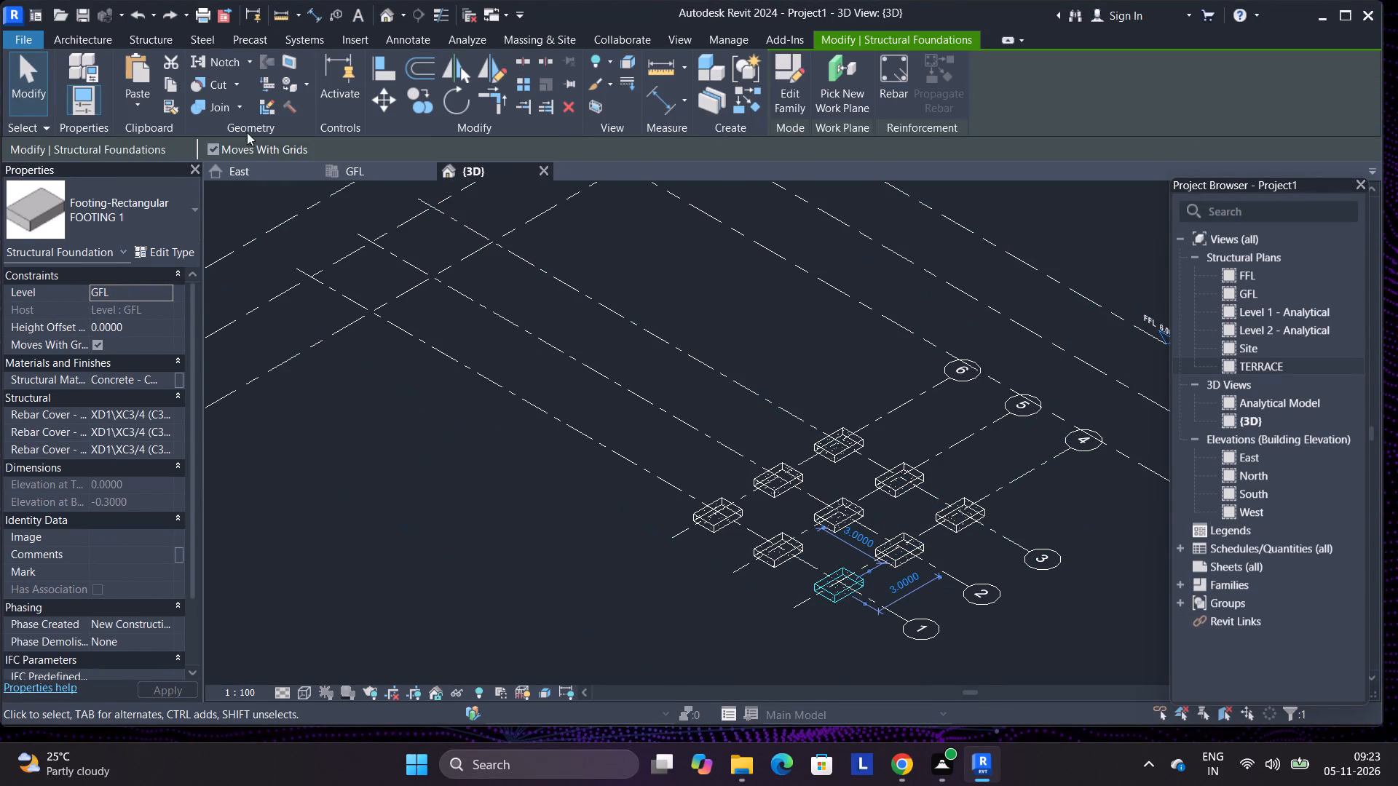
Undo the footings, the grids and the FFL and TERRACE level renaming, back to an empty GFL plan.
left_click(159, 39)
left_click(135, 8)
left_click(135, 8)
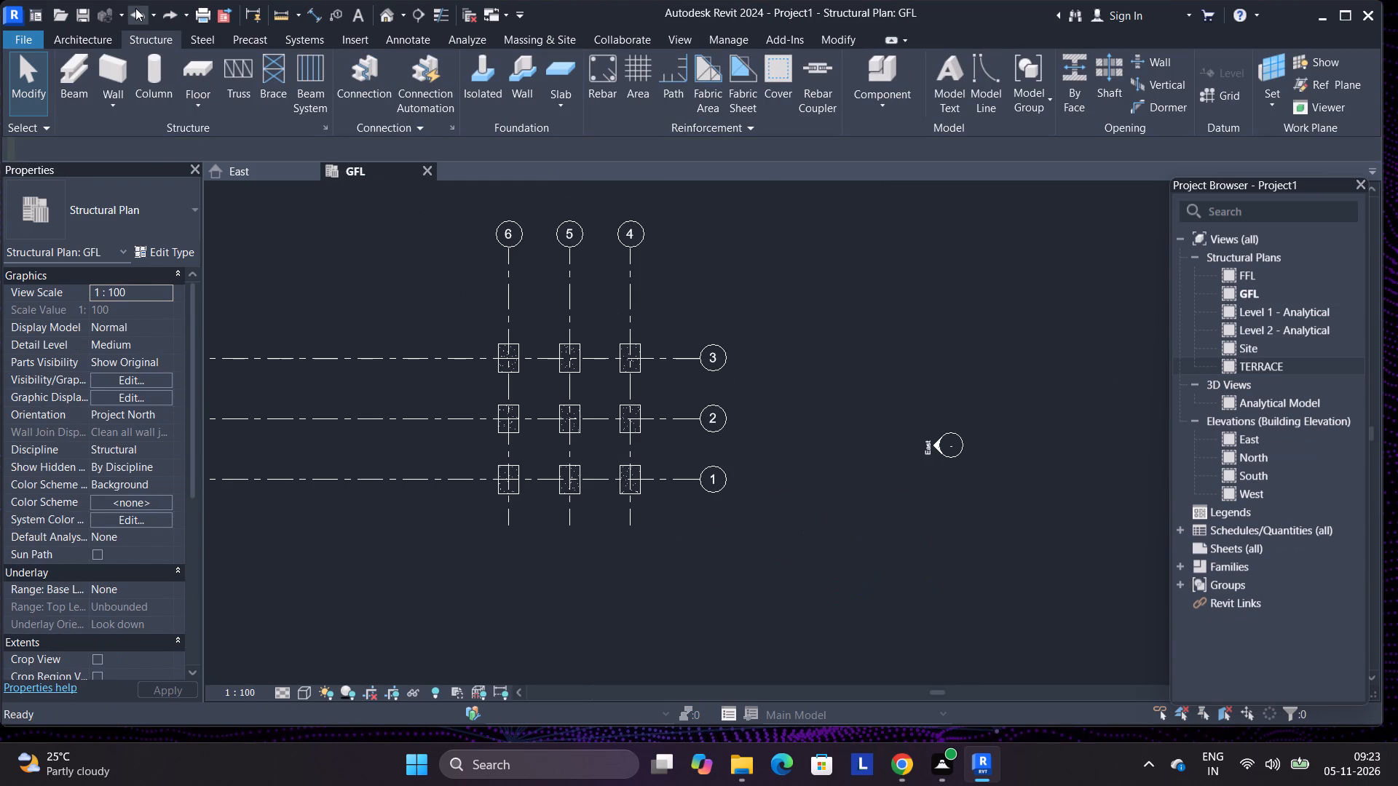
double_click(135, 8)
triple_click(135, 8)
triple_click(135, 8)
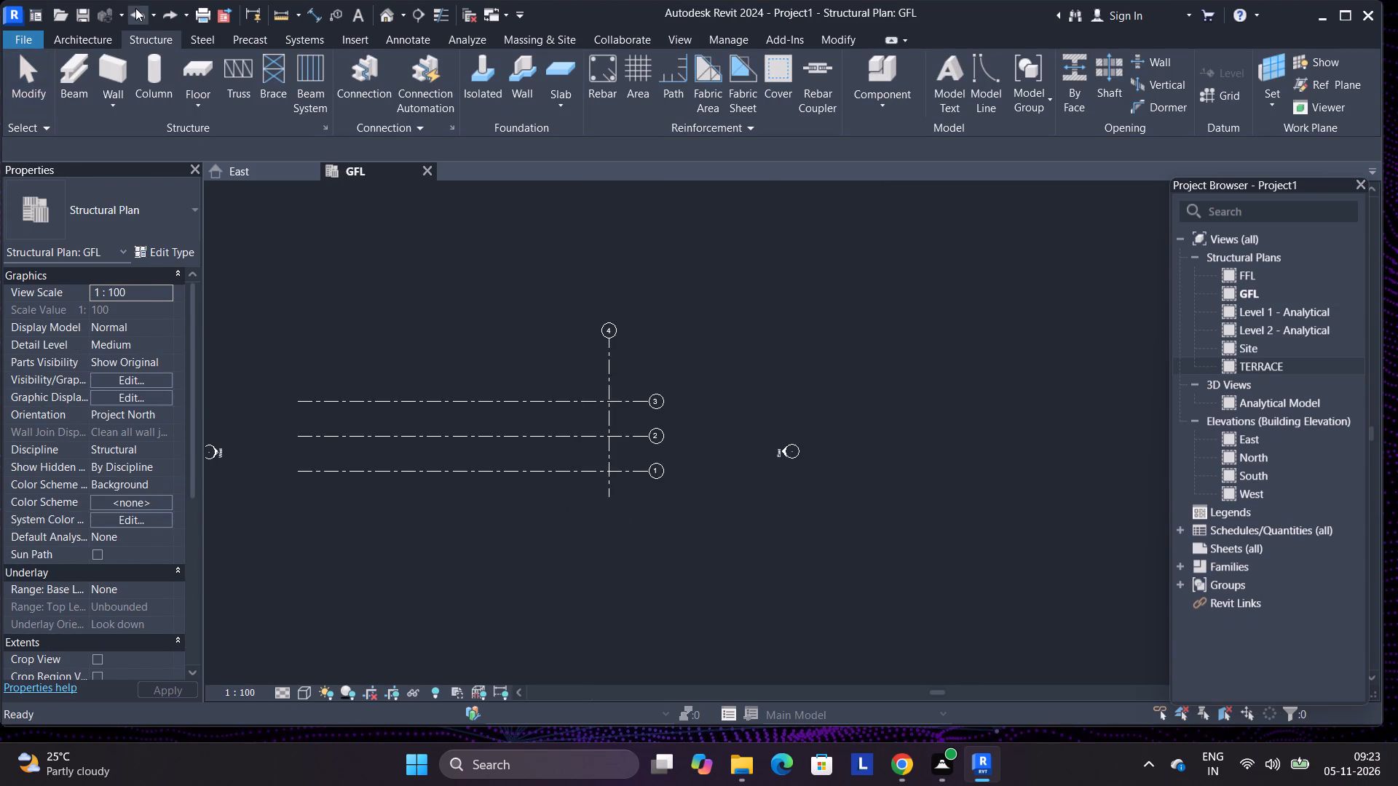
triple_click(135, 8)
triple_click(135, 8)
triple_click(135, 8)
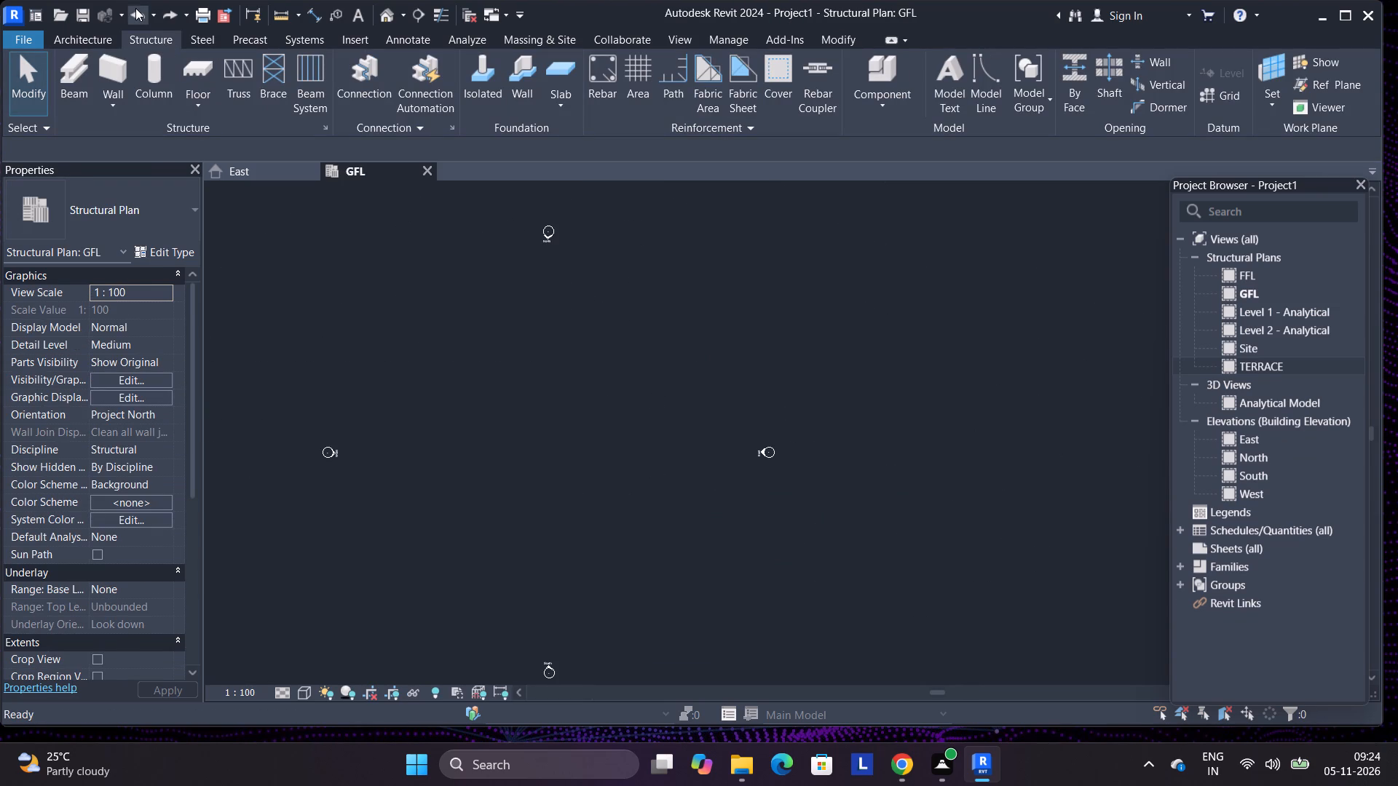
left_click(135, 8)
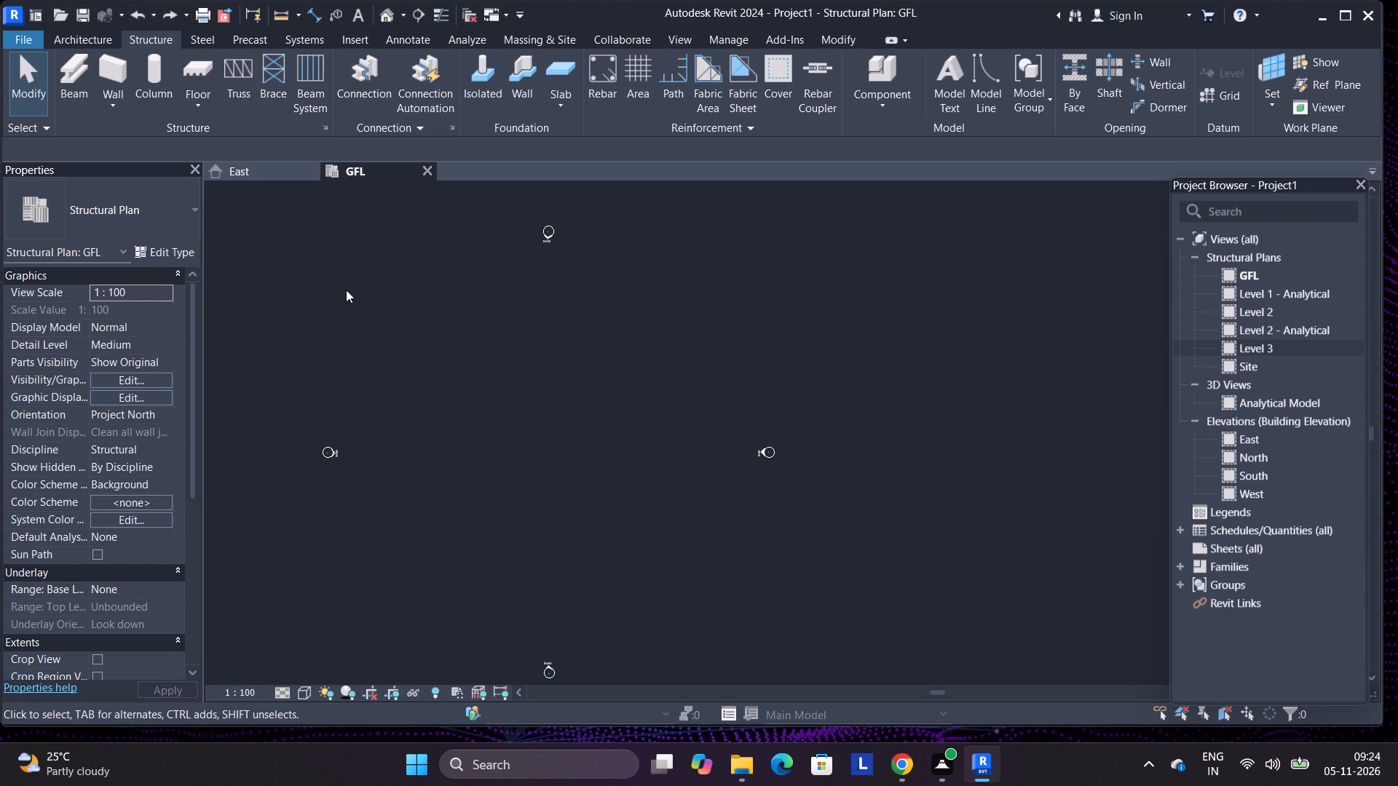
Set the project length units to meters.
key("u")
key("n")
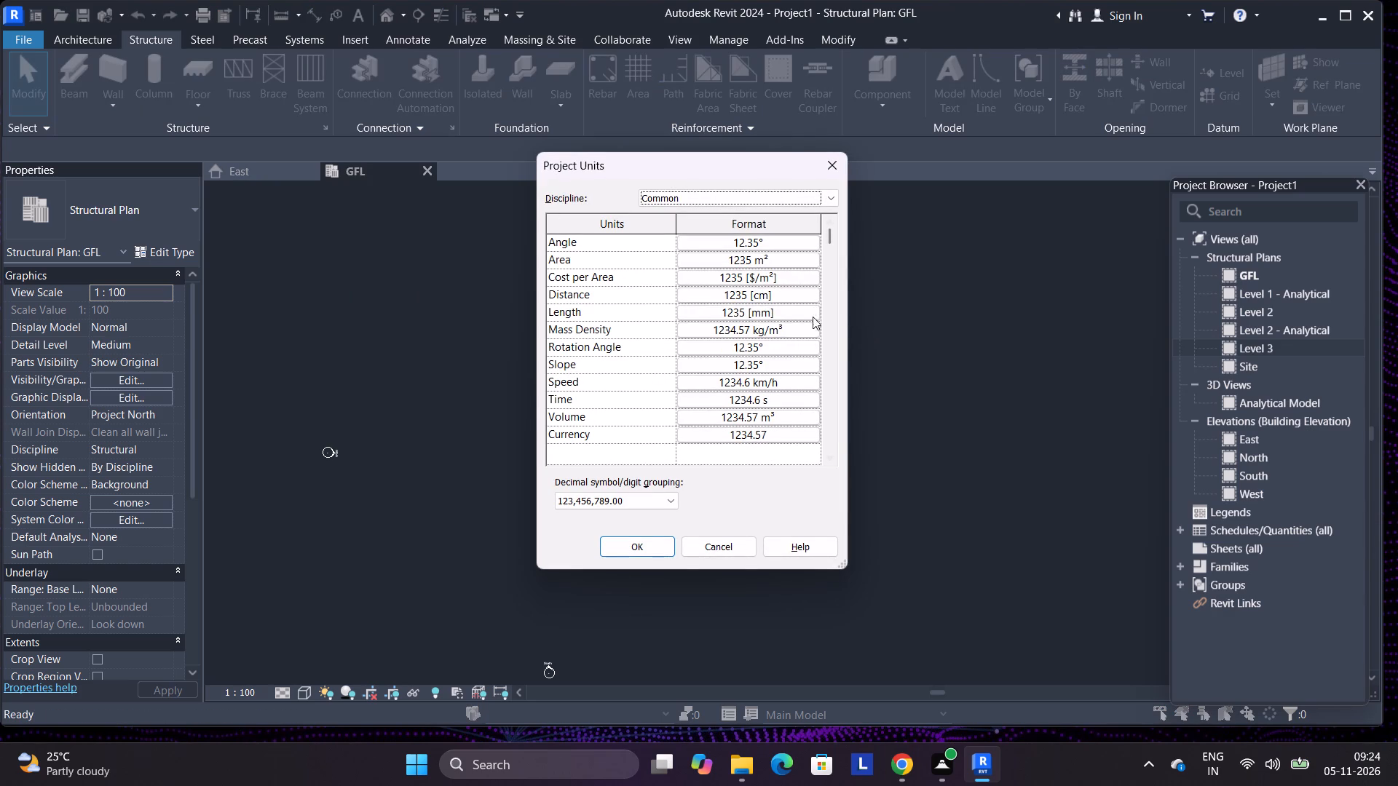
left_click(798, 315)
left_click(706, 276)
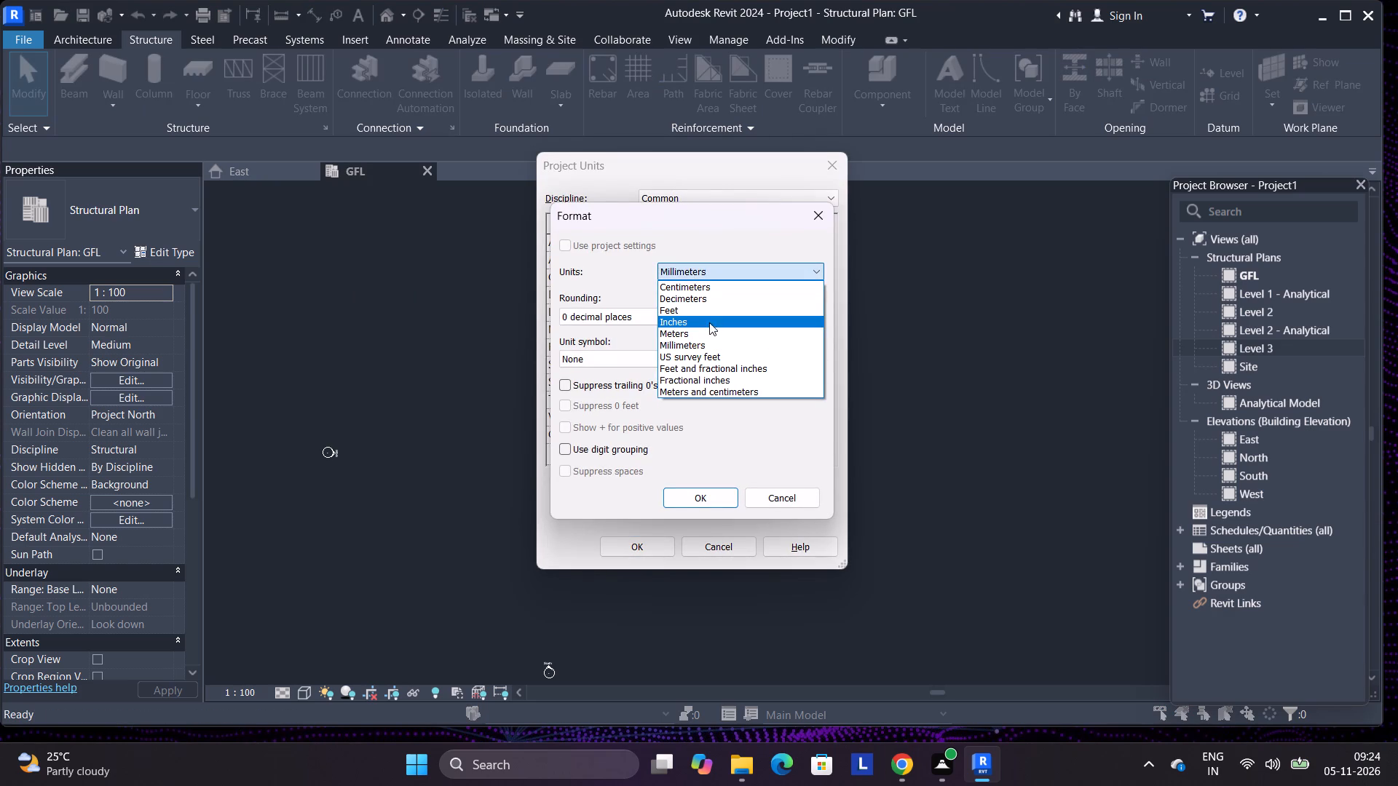
left_click(710, 333)
left_click(695, 500)
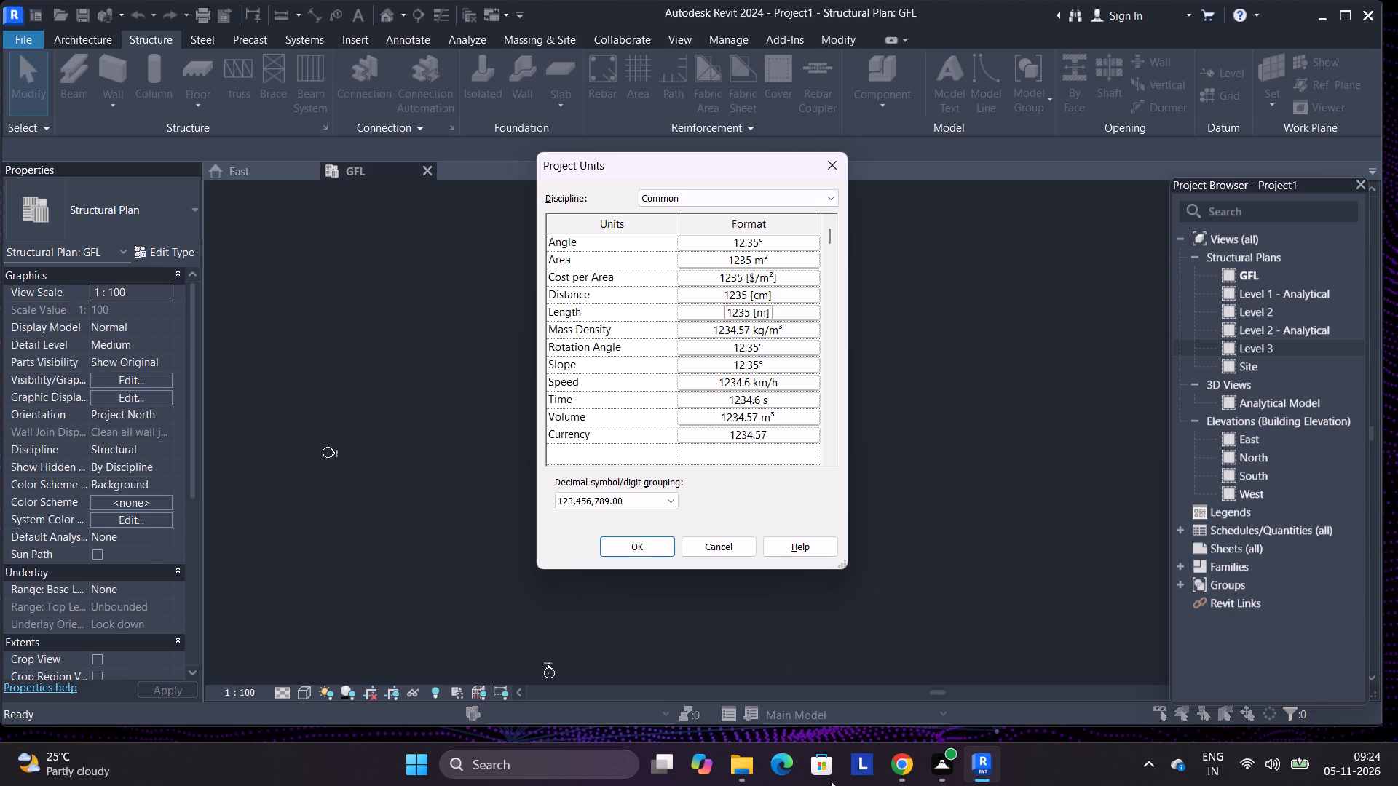
left_click(634, 544)
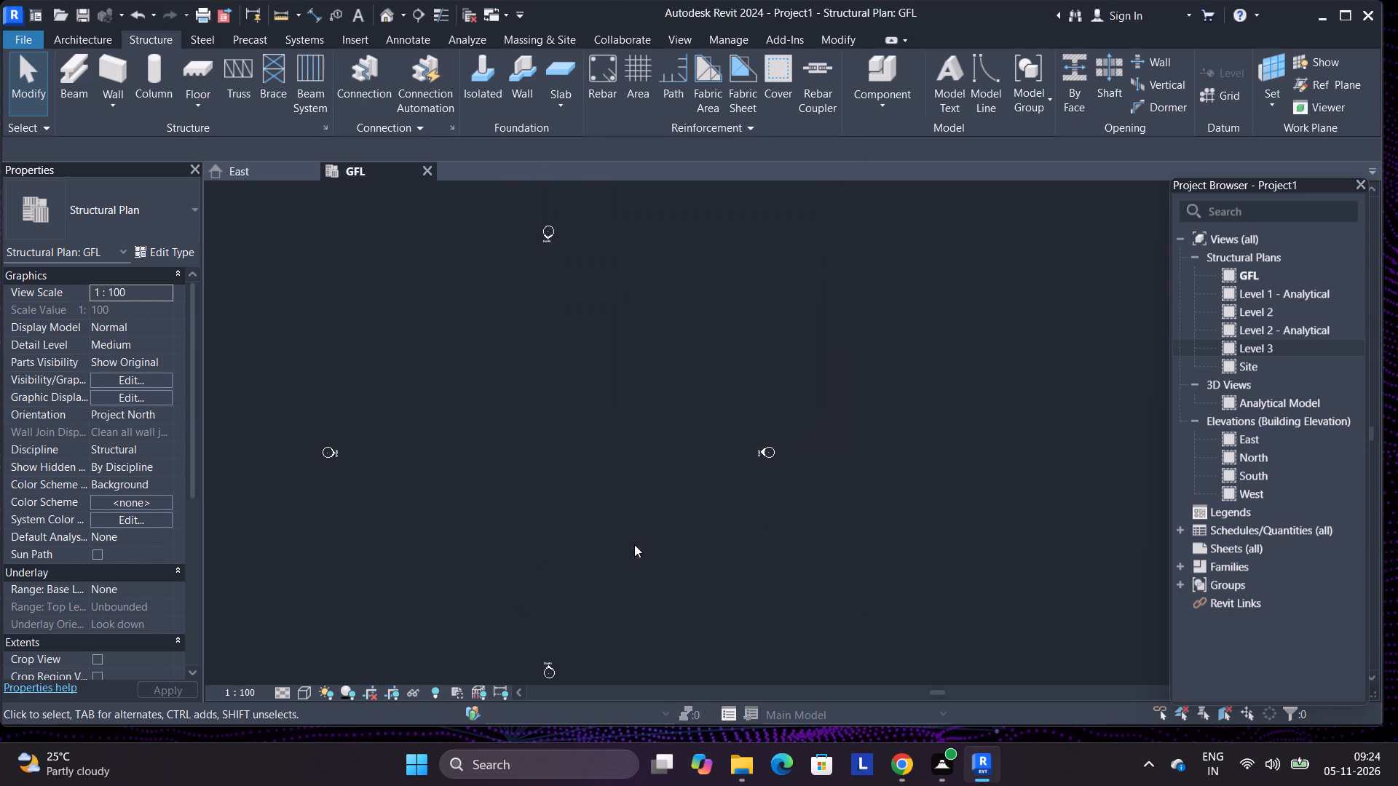
Draw a horizontal grid line between the East and West elevation markers, slightly south of them, in the GFL plan.
left_click(475, 112)
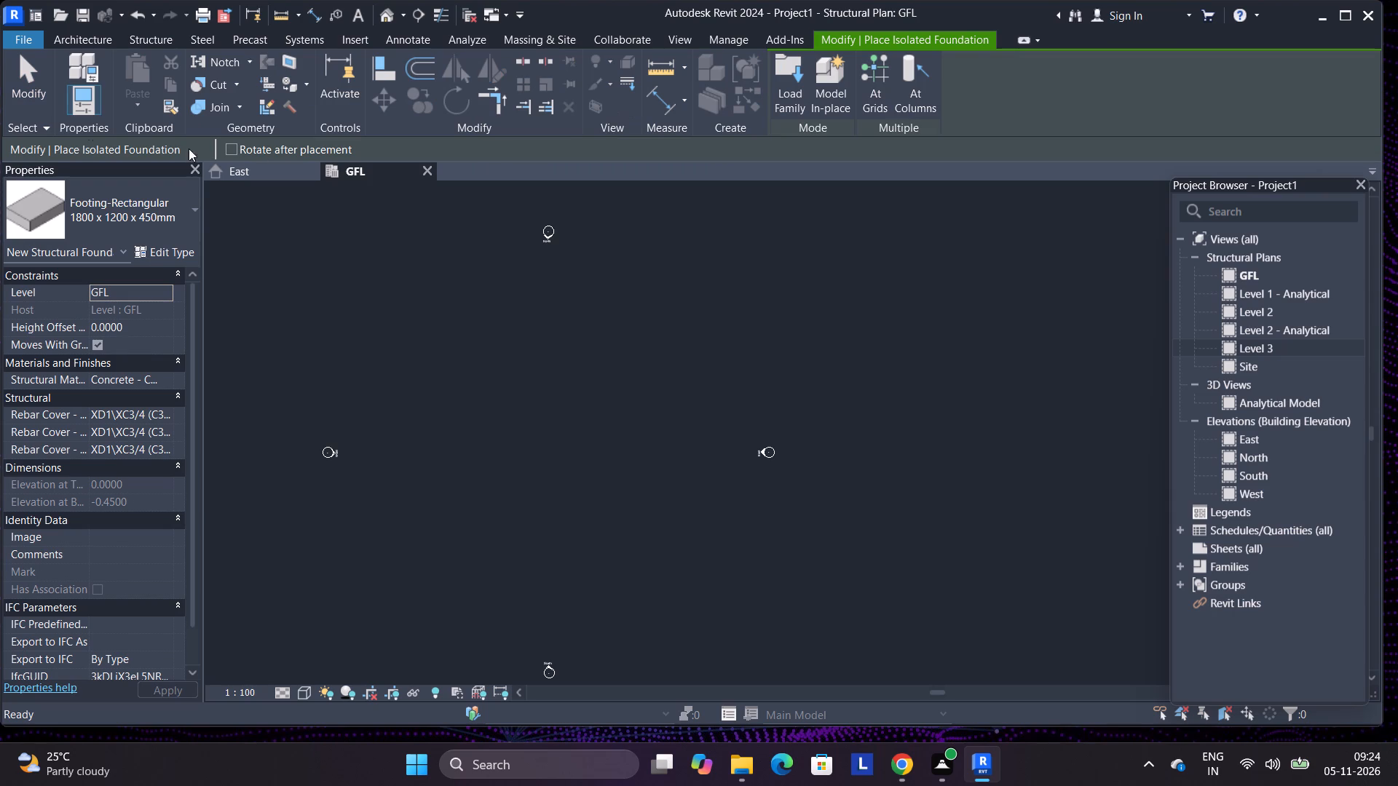
left_click(159, 41)
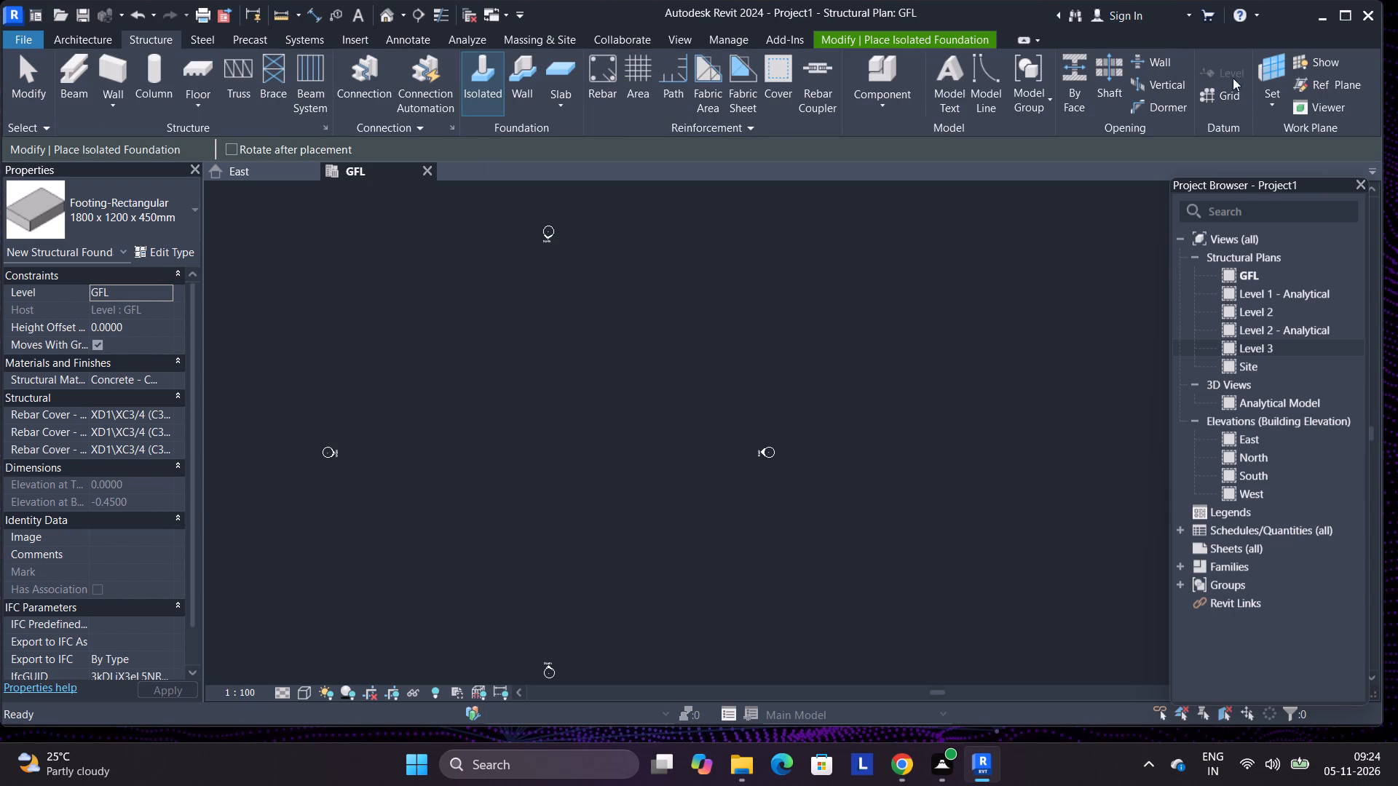
left_click(1251, 100)
left_click(1231, 98)
left_click(744, 502)
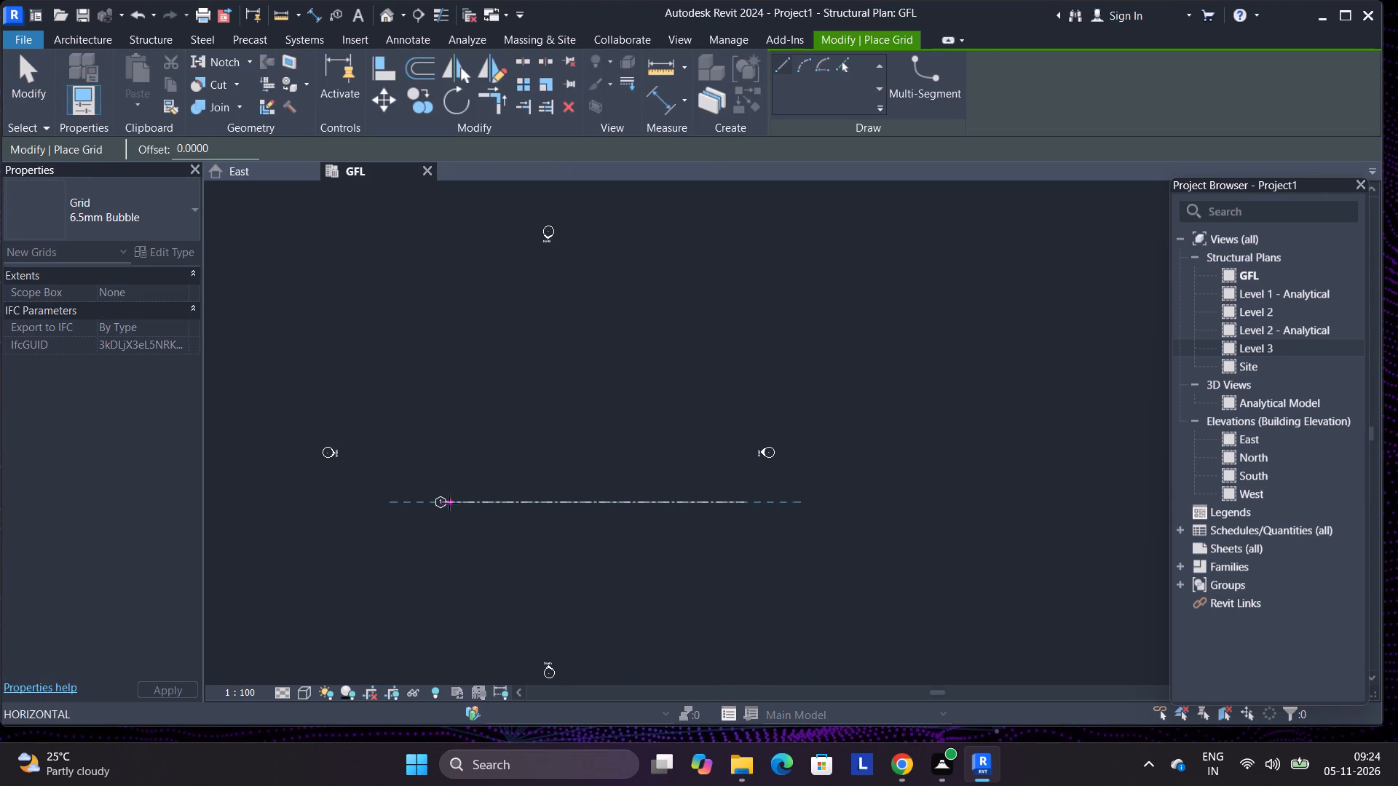
left_click(473, 504)
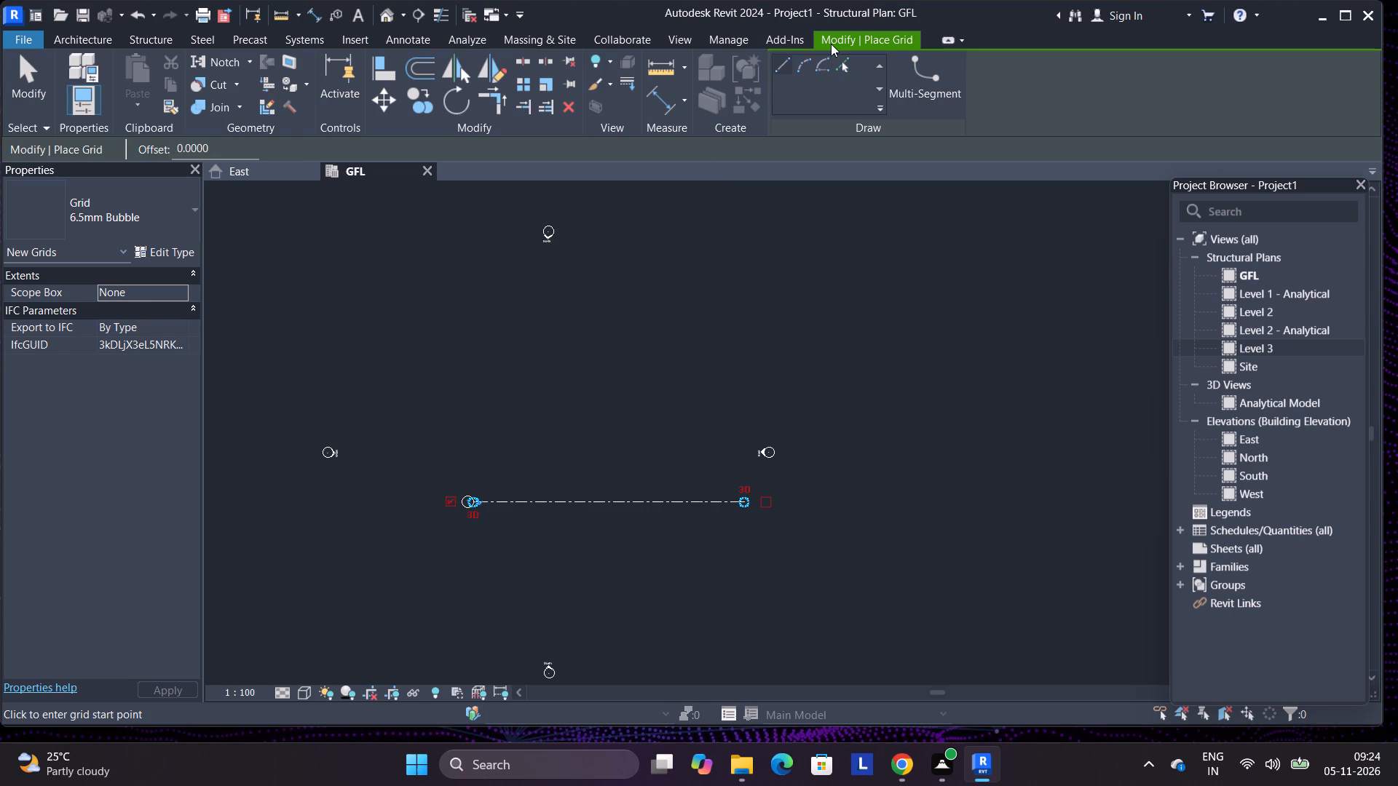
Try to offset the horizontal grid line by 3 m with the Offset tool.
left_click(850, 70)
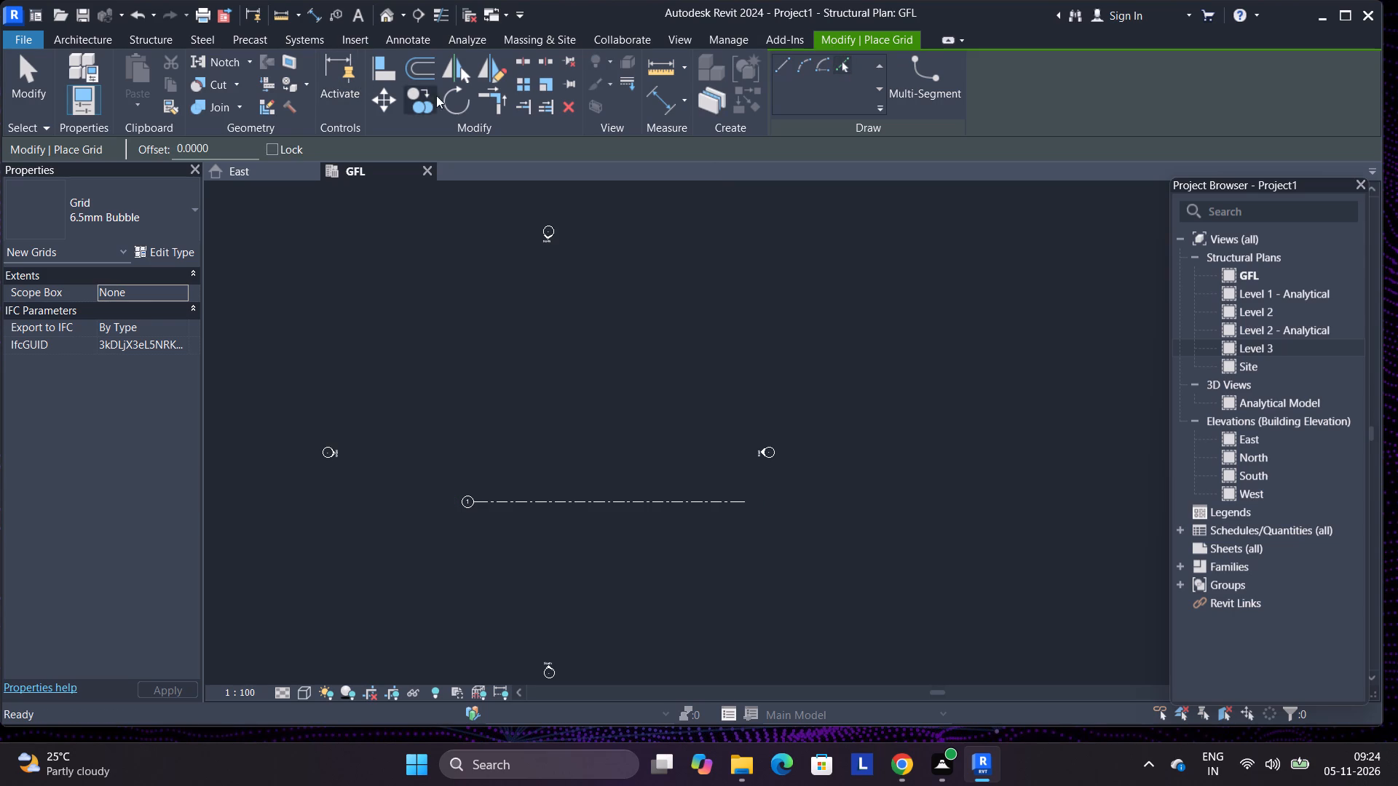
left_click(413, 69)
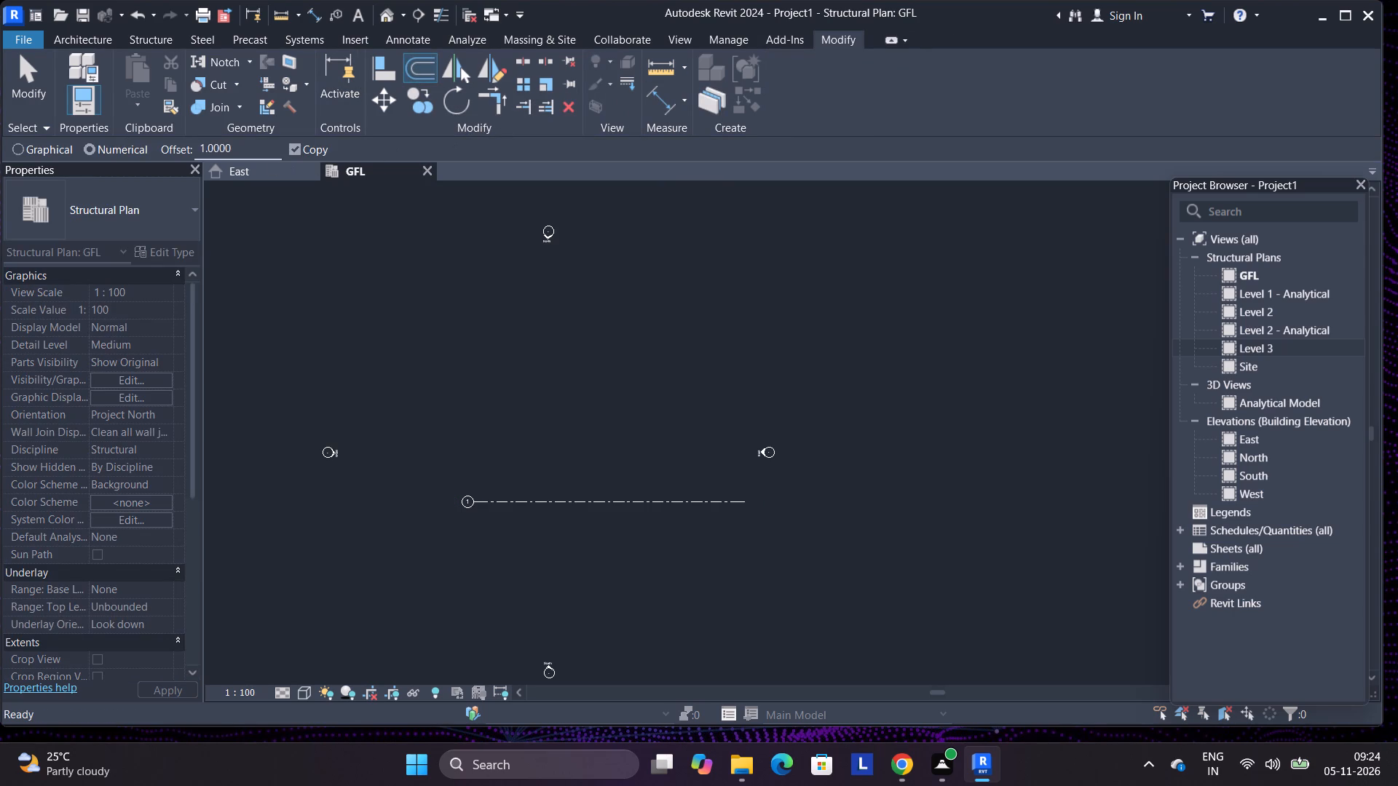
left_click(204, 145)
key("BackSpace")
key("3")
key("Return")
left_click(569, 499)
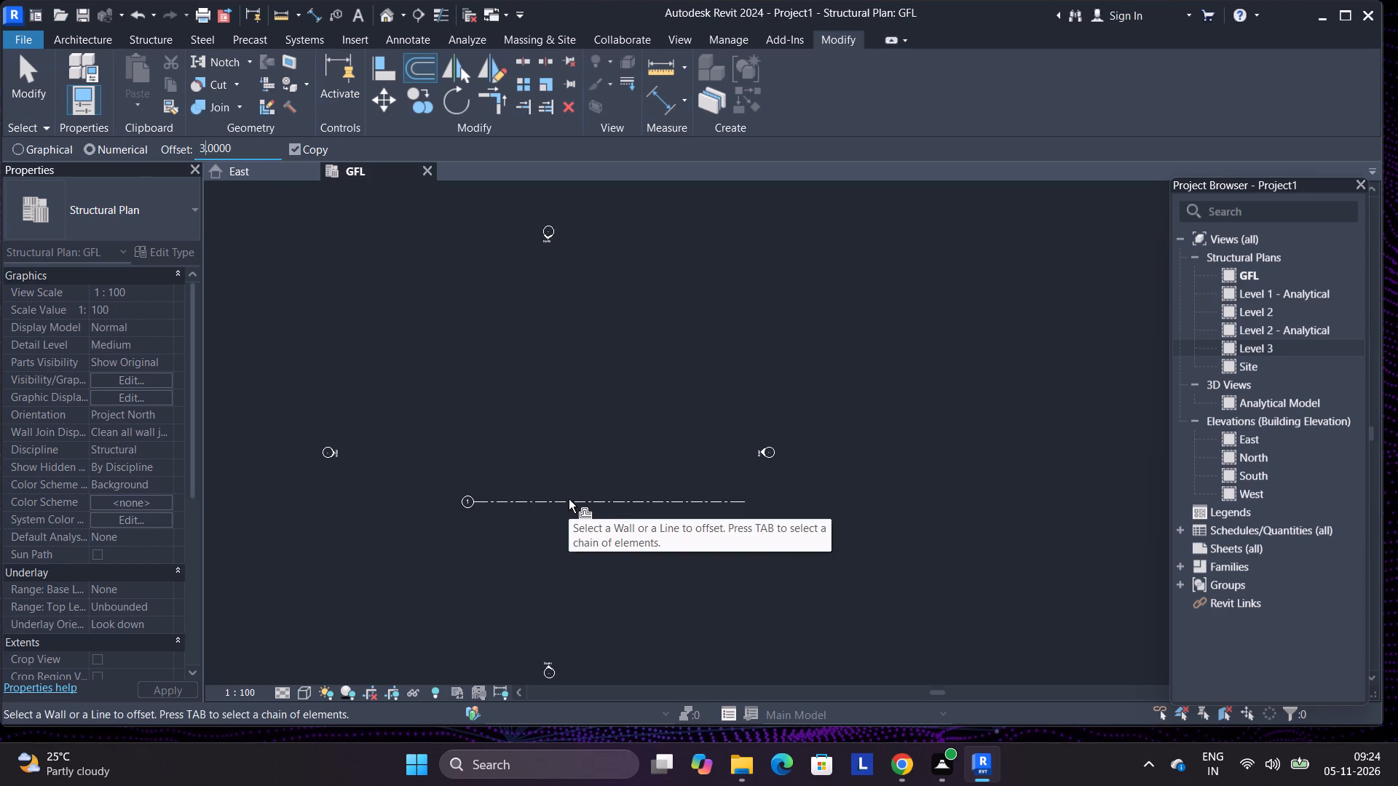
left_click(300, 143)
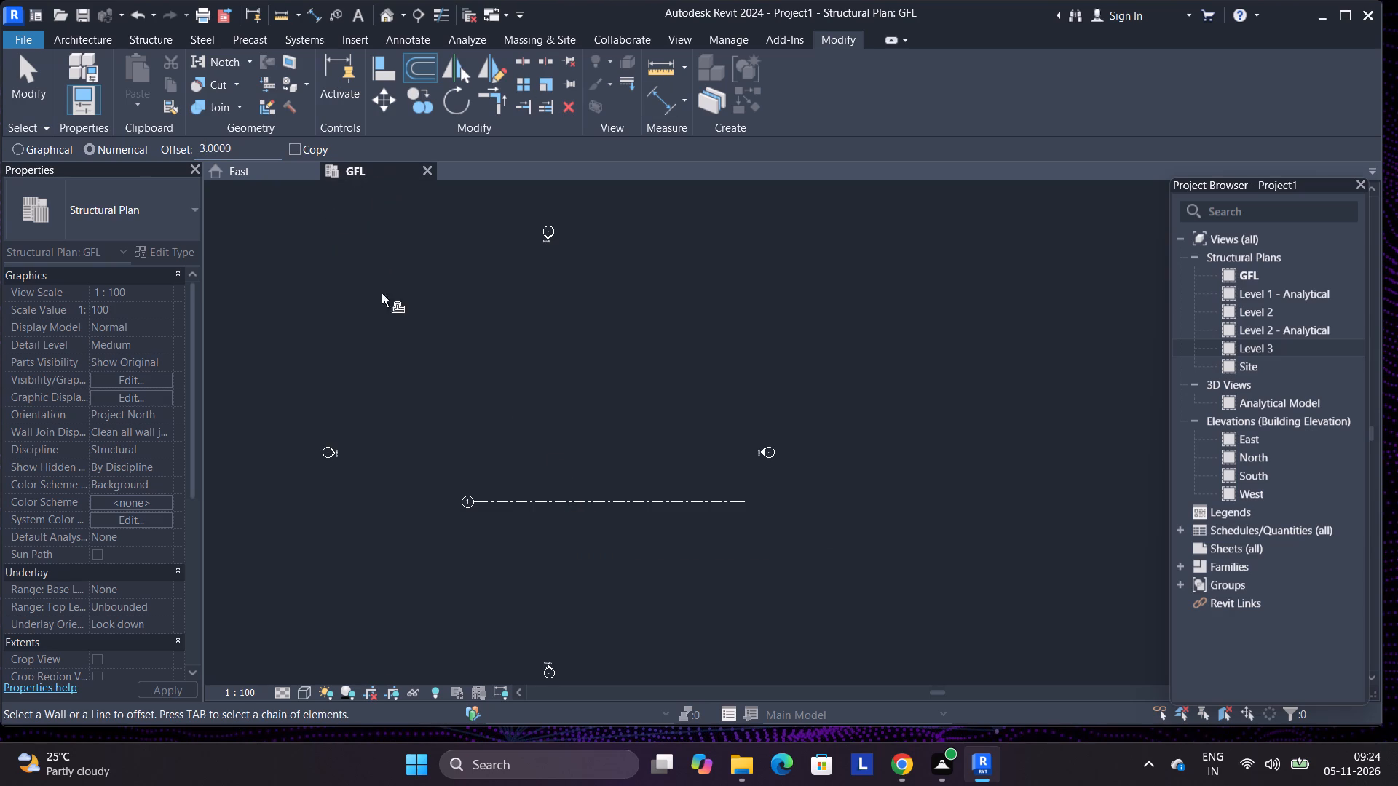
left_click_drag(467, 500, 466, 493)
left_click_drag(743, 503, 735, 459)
Add two more horizontal grid lines north of grid 1 by picking lines with the Grid tool at a 3 m offset.
right_click(731, 452)
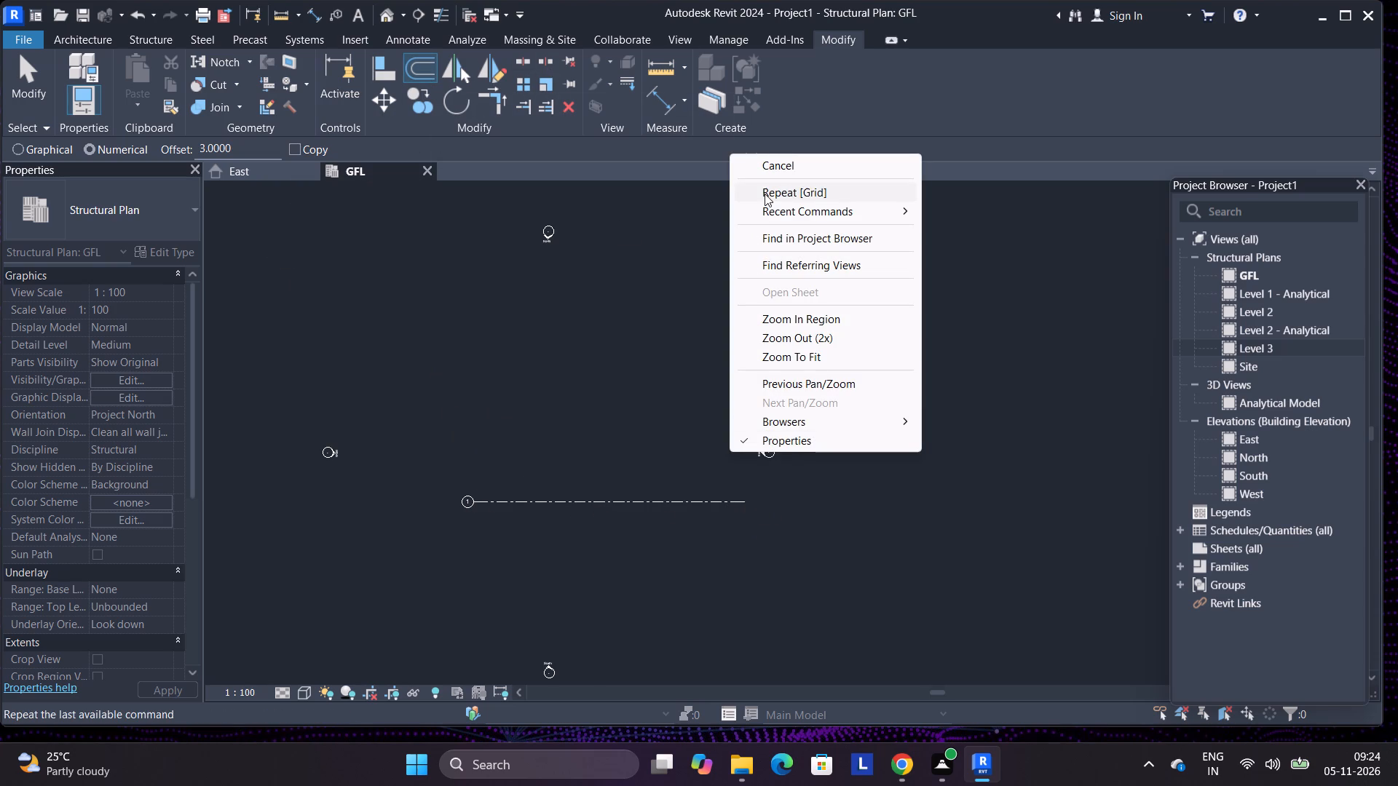
left_click(765, 194)
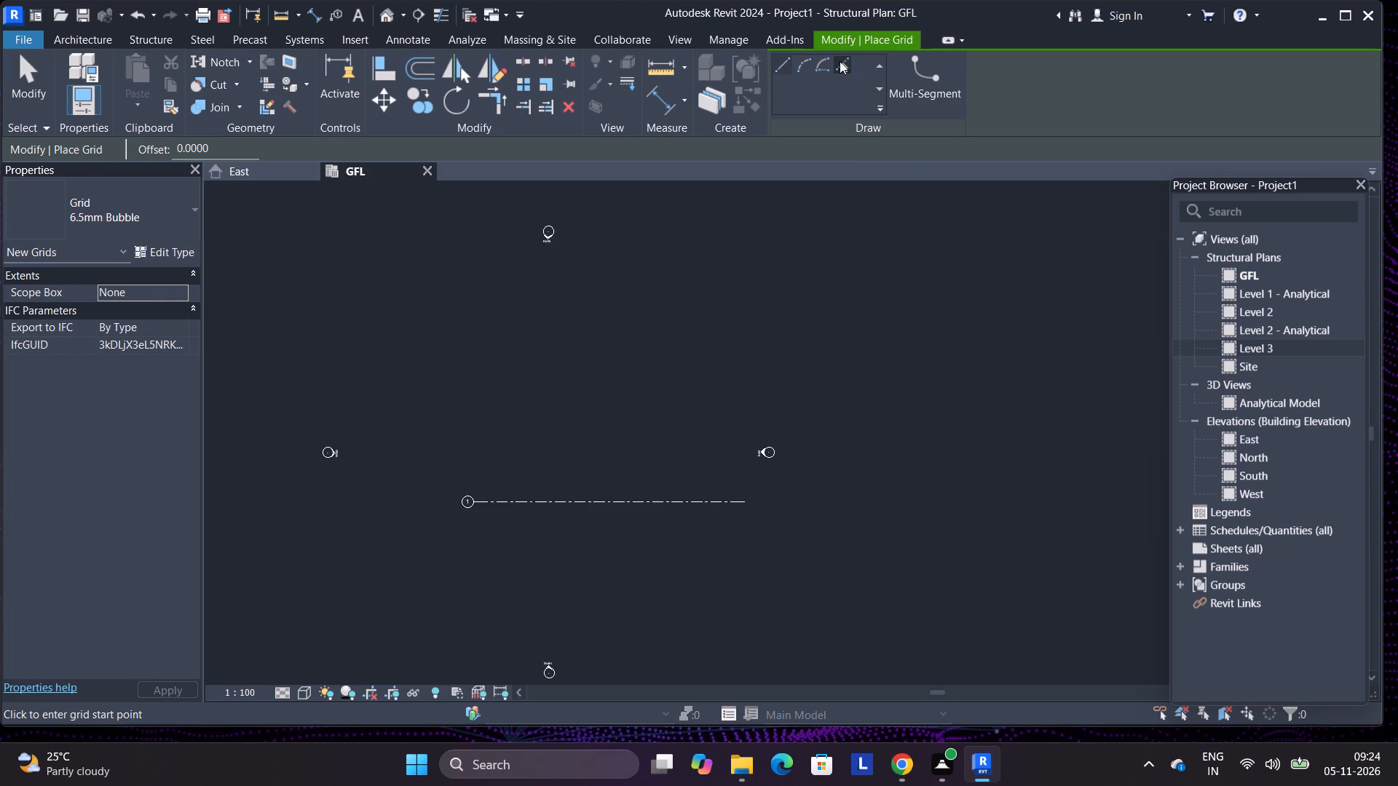
left_click(840, 61)
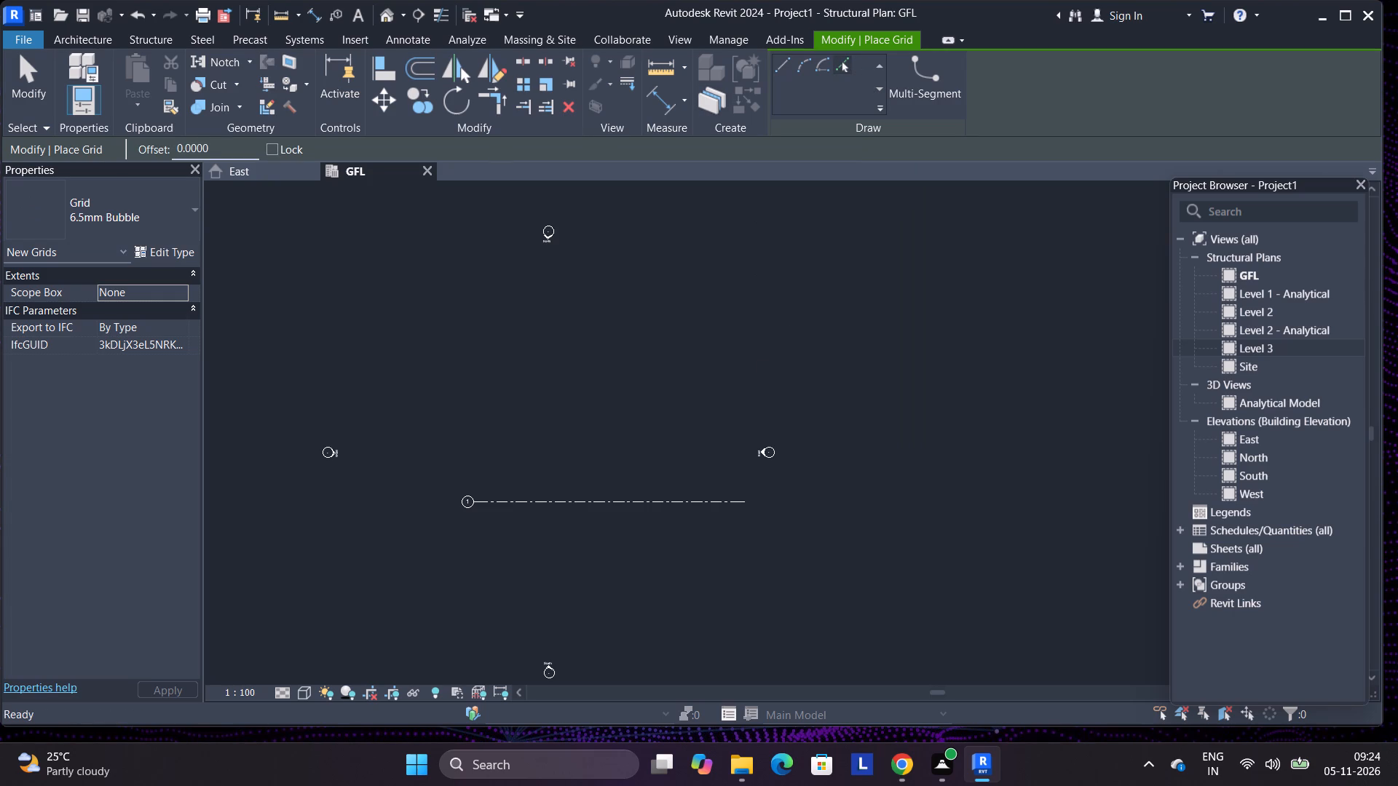
left_click(176, 154)
left_click(176, 154)
key("3")
key("Return")
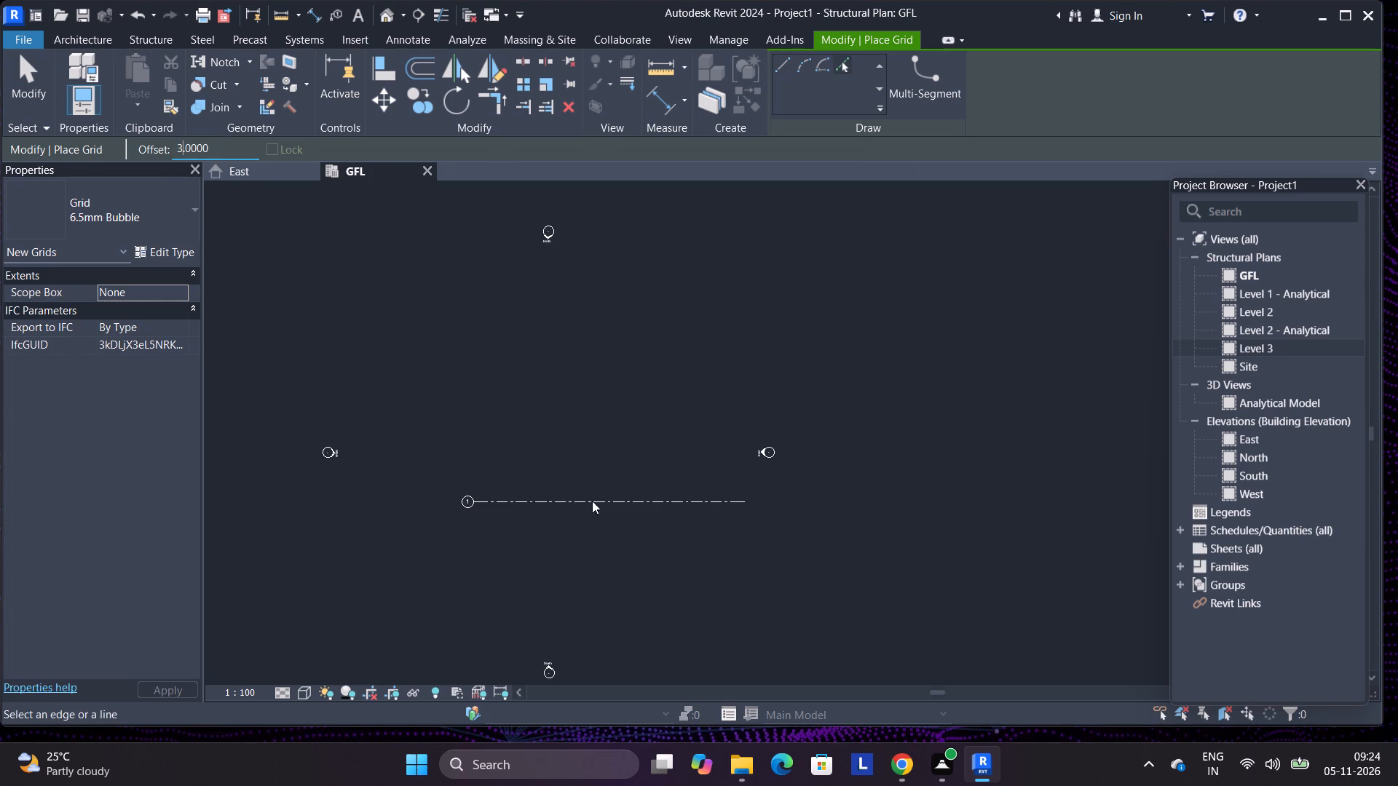
left_click(606, 501)
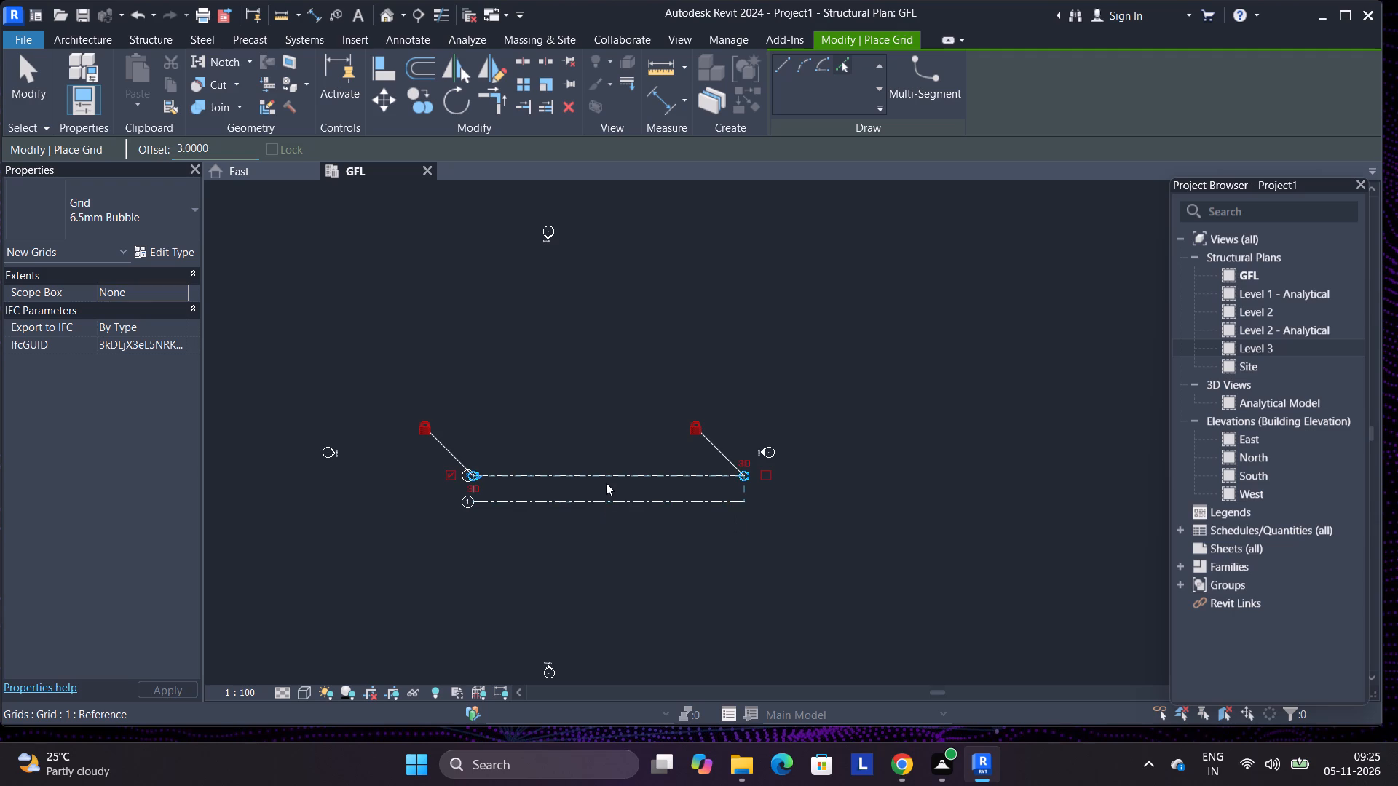
left_click(605, 475)
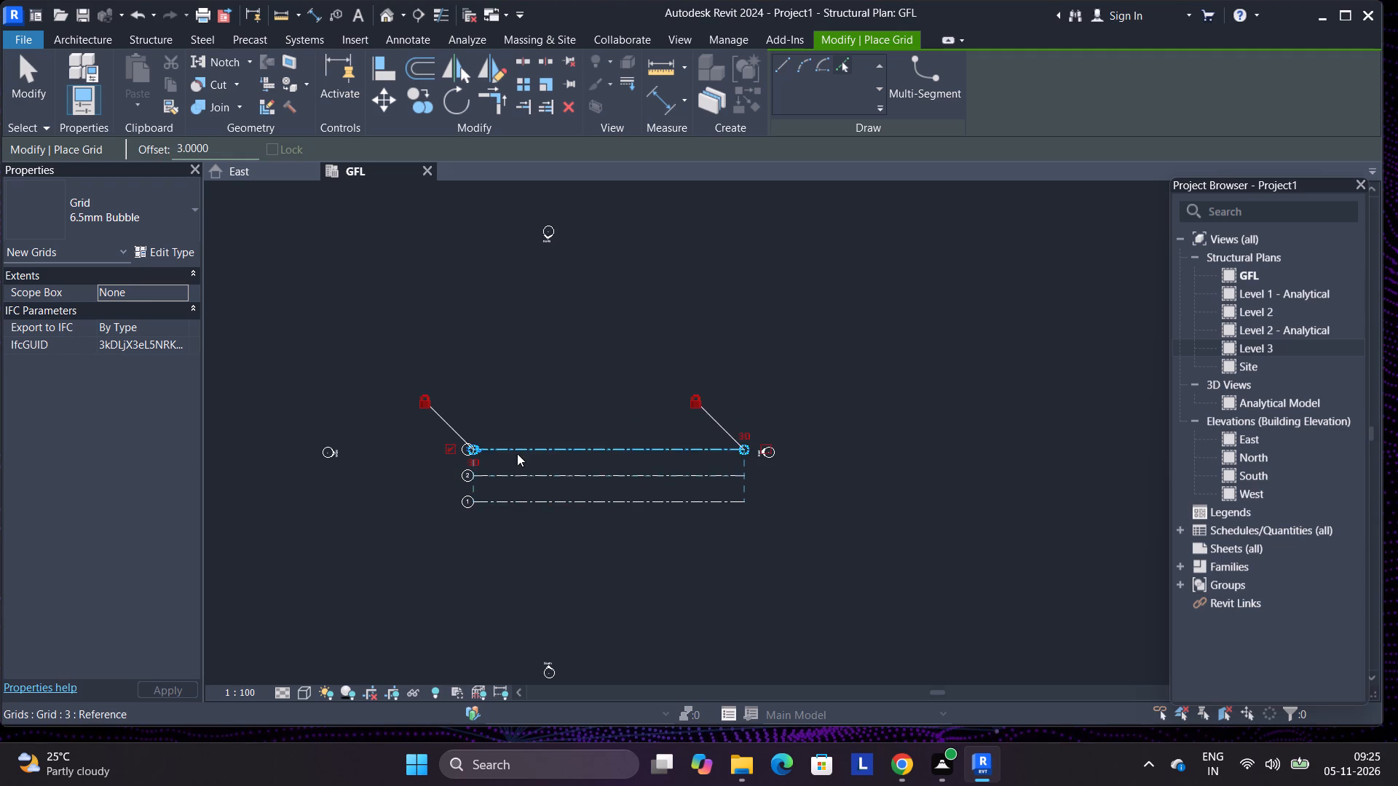
right_click(517, 470)
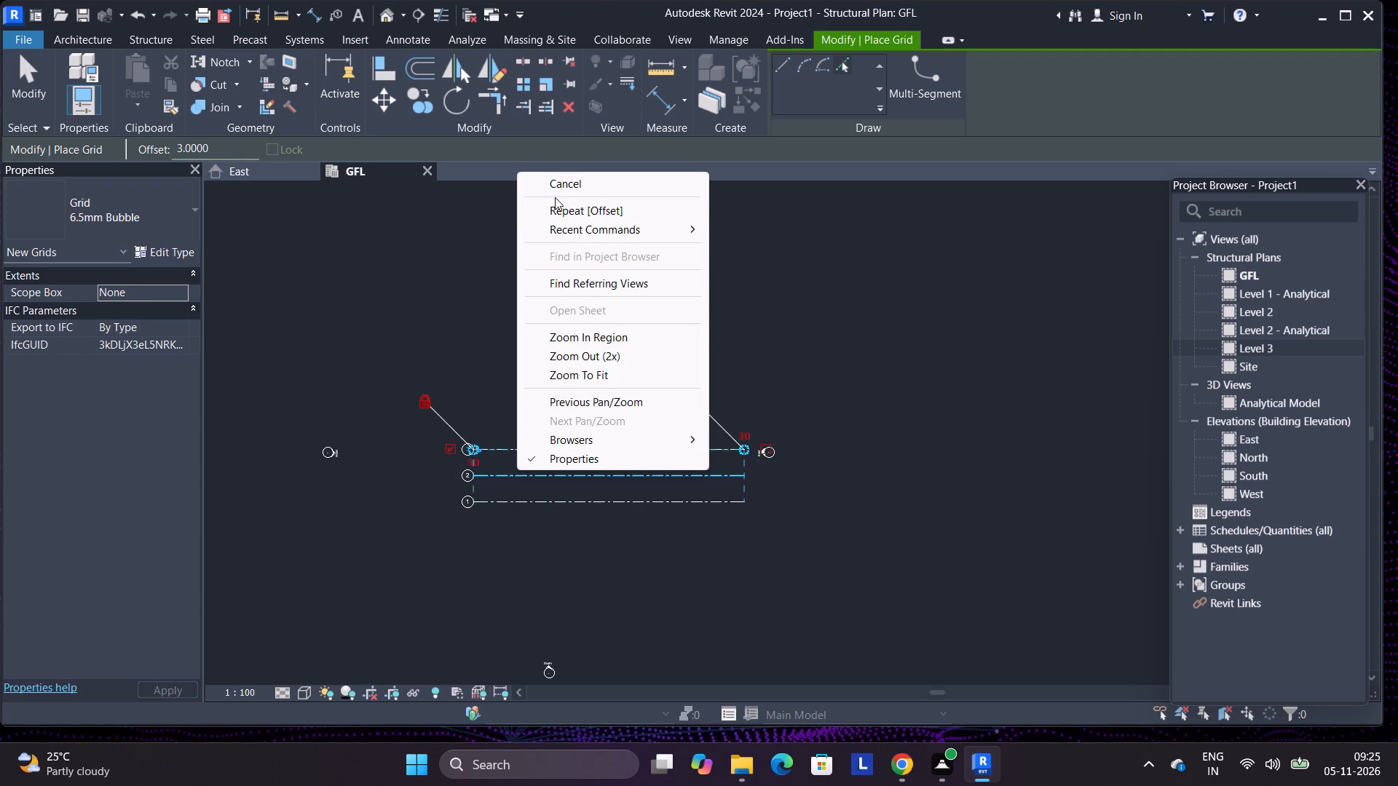
left_click(555, 196)
double_click(555, 188)
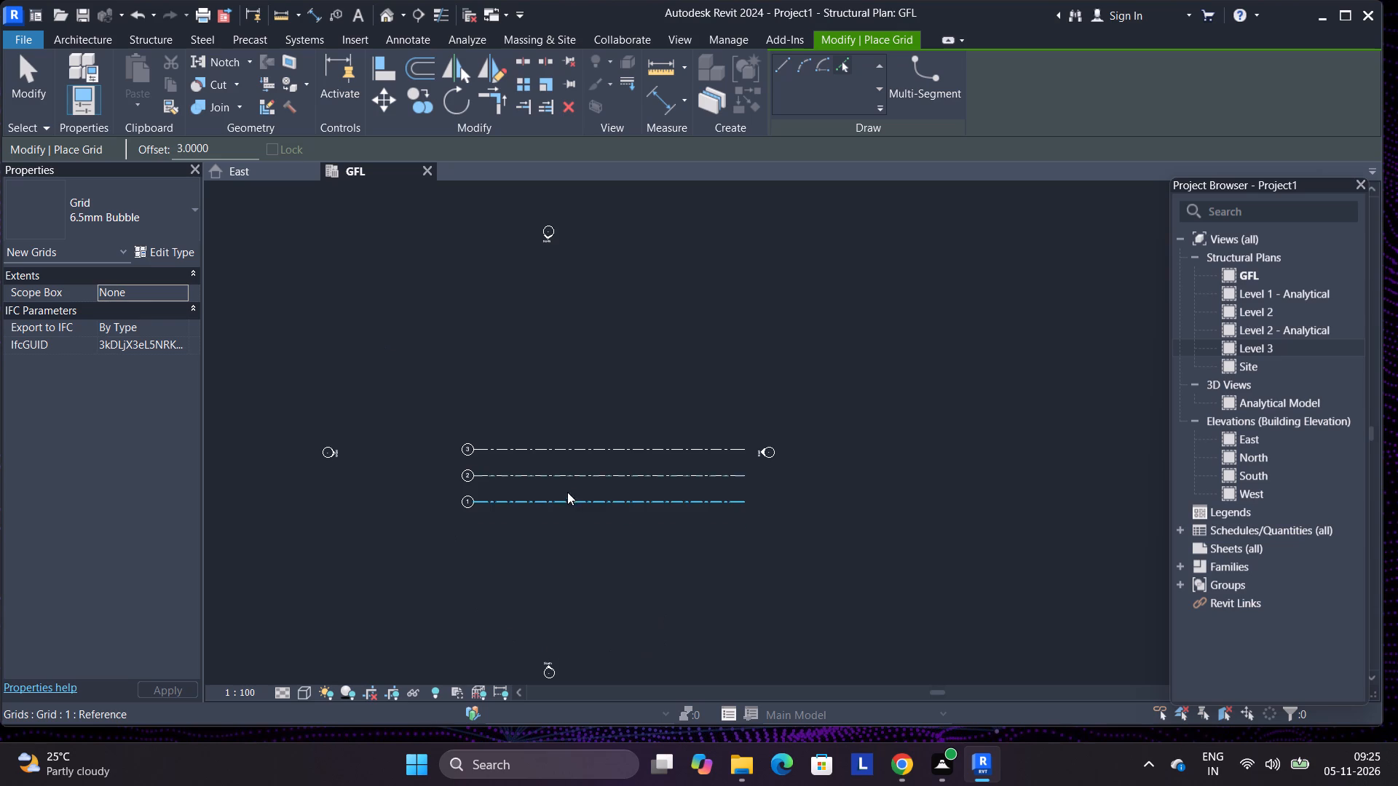
right_click(548, 504)
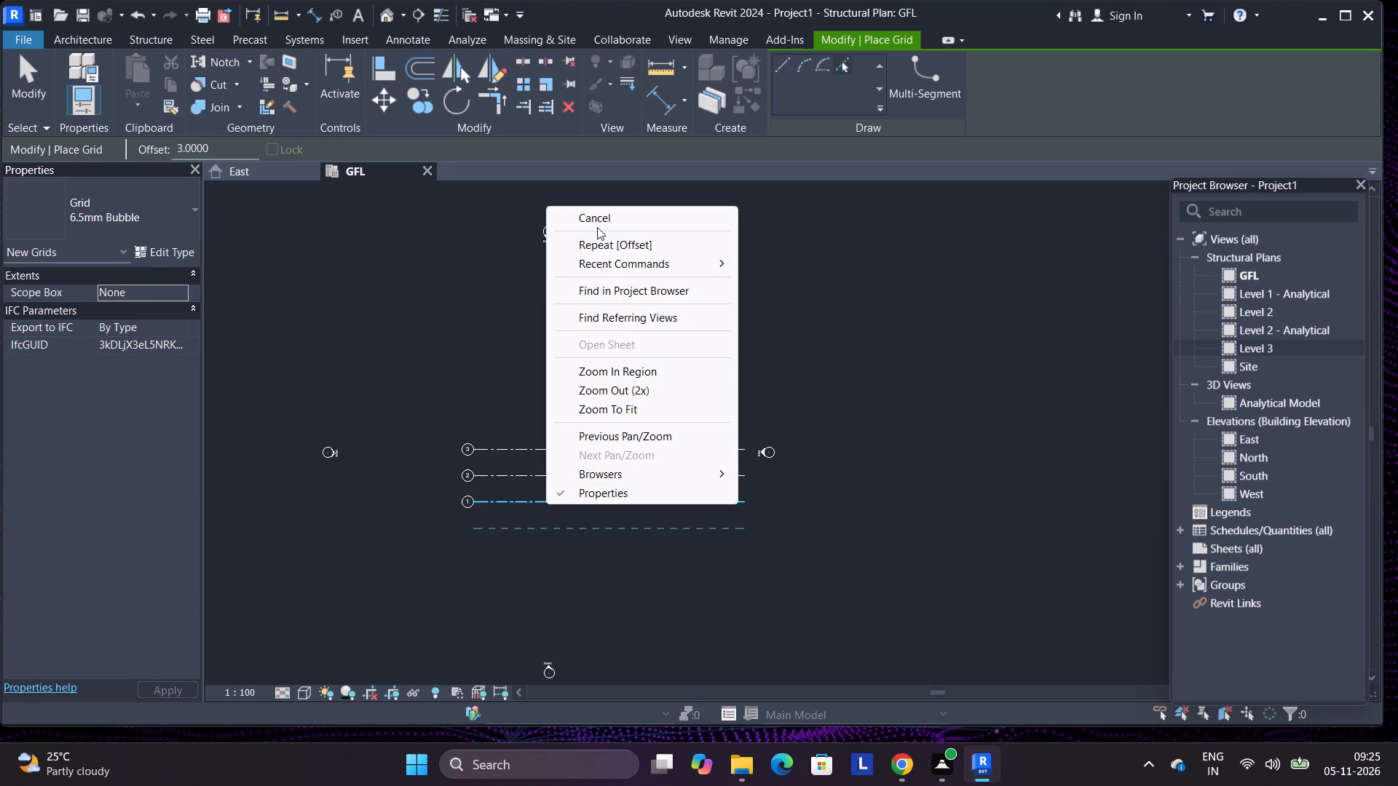
left_click(597, 227)
triple_click(597, 220)
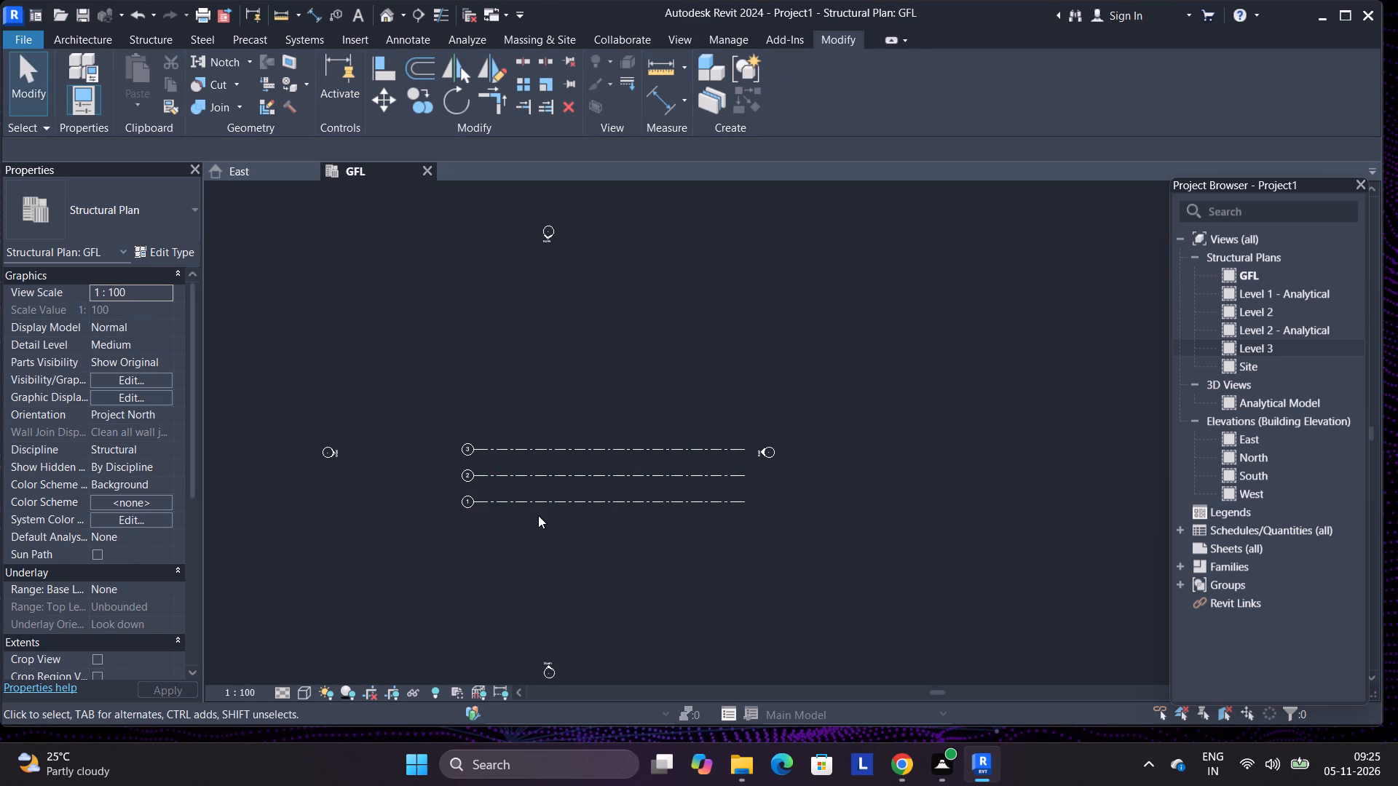
Draw a vertical grid line crossing the three horizontal grids near their west ends.
right_click(540, 501)
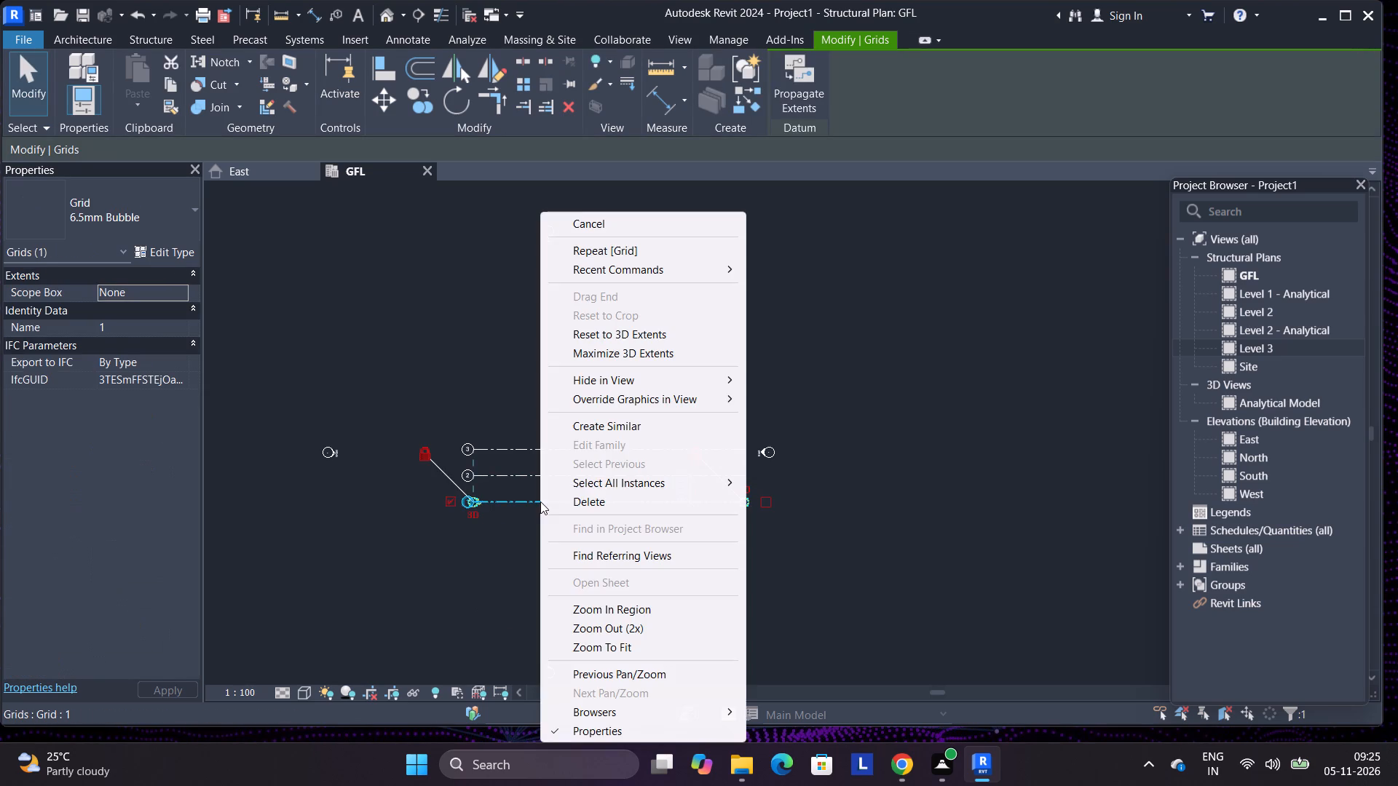
left_click(584, 416)
left_click_drag(540, 532, 539, 523)
left_click(531, 405)
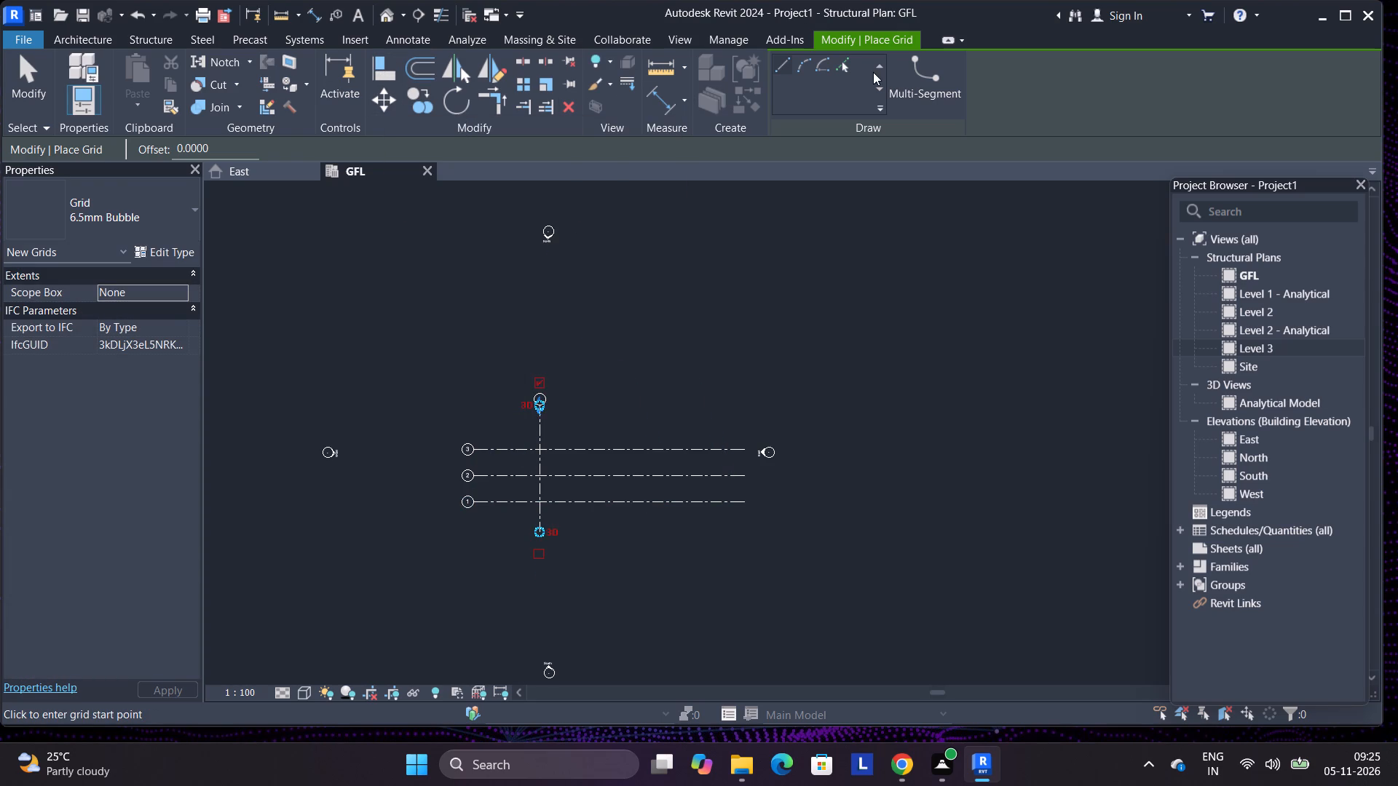
Add two more vertical grid lines east of the first one by picking lines at a 3 m offset, and leave the Grid tool.
left_click(834, 63)
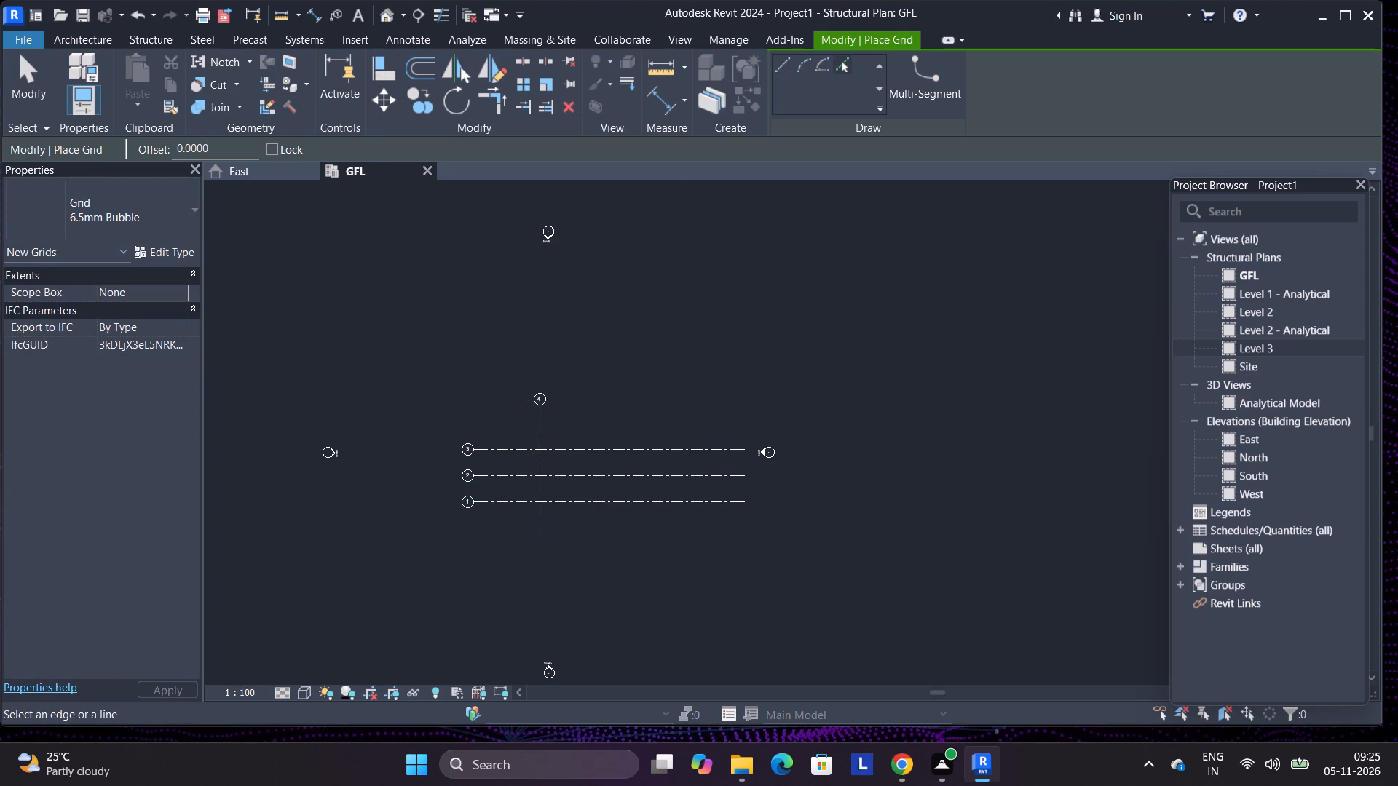
left_click_drag(182, 143, 163, 146)
key("3")
key("Return")
left_click(542, 421)
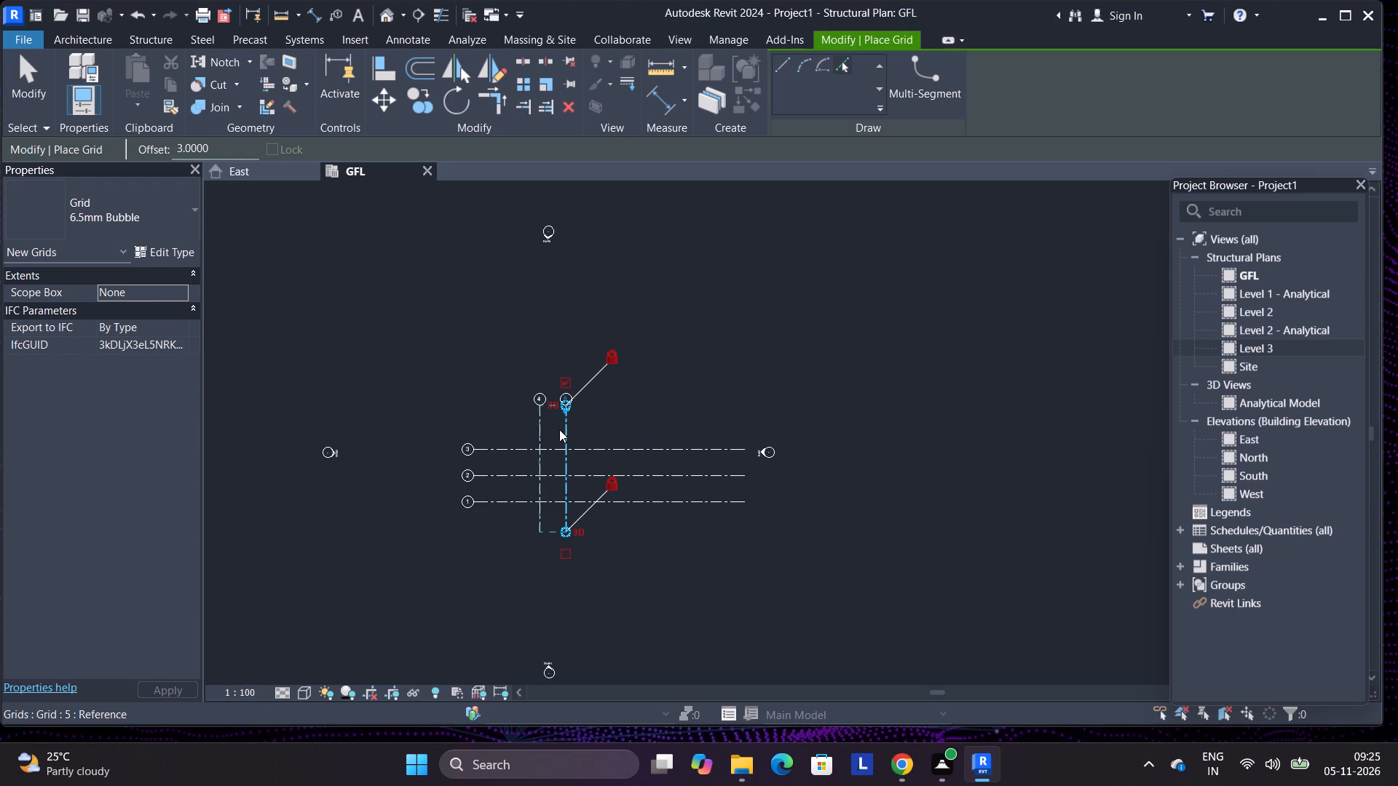
left_click(568, 434)
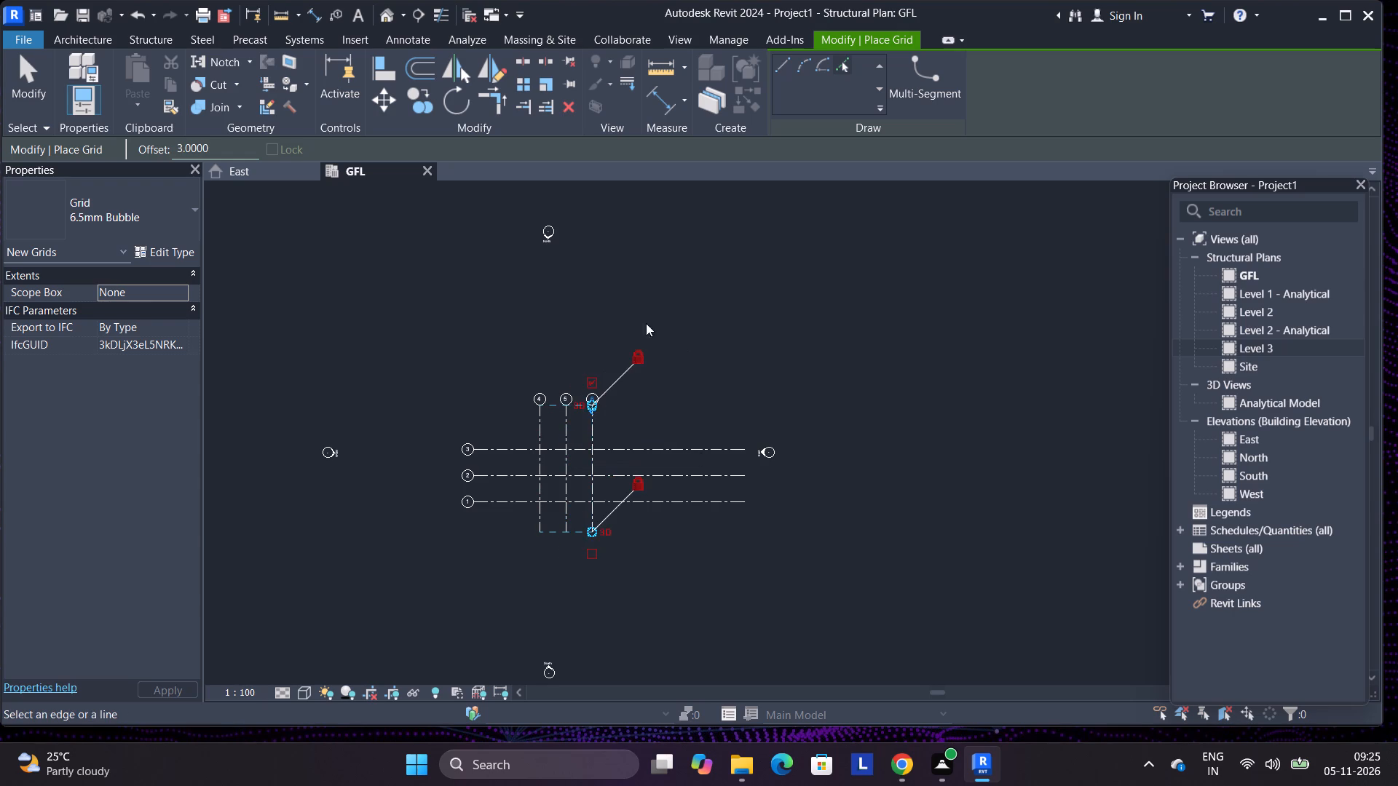
right_click(542, 347)
left_click(561, 362)
scroll(623, 434, "up", 2)
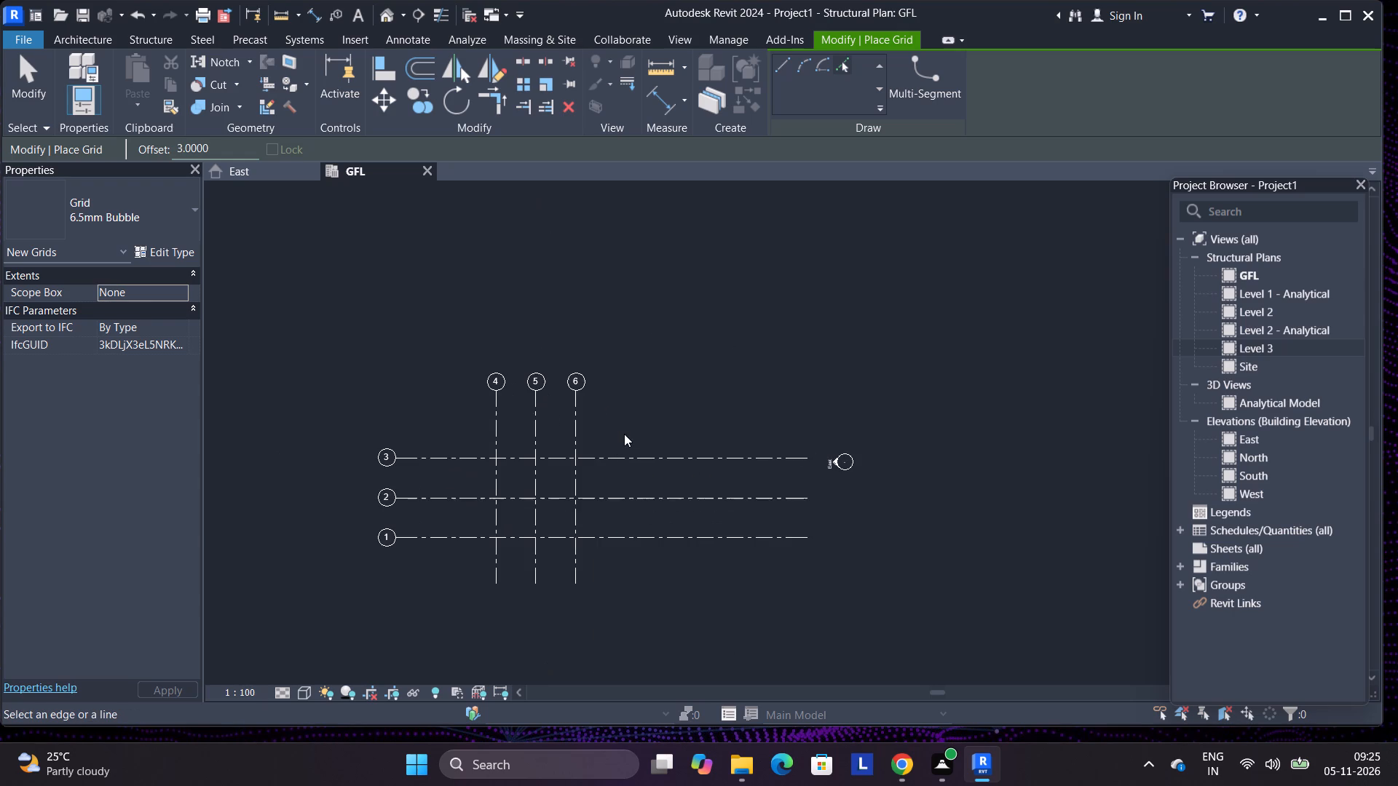
scroll(624, 434, "up", 1)
left_click(564, 111)
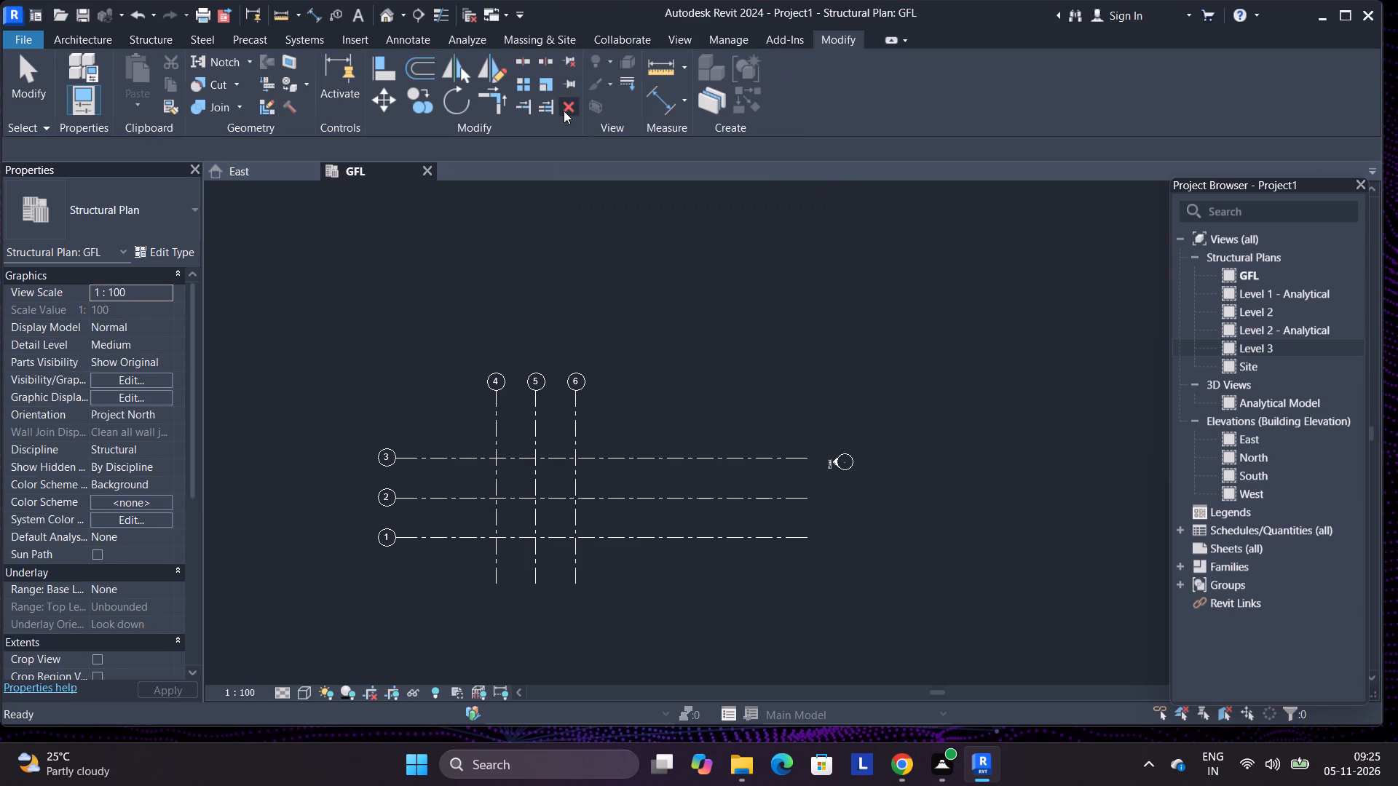
left_click(564, 111)
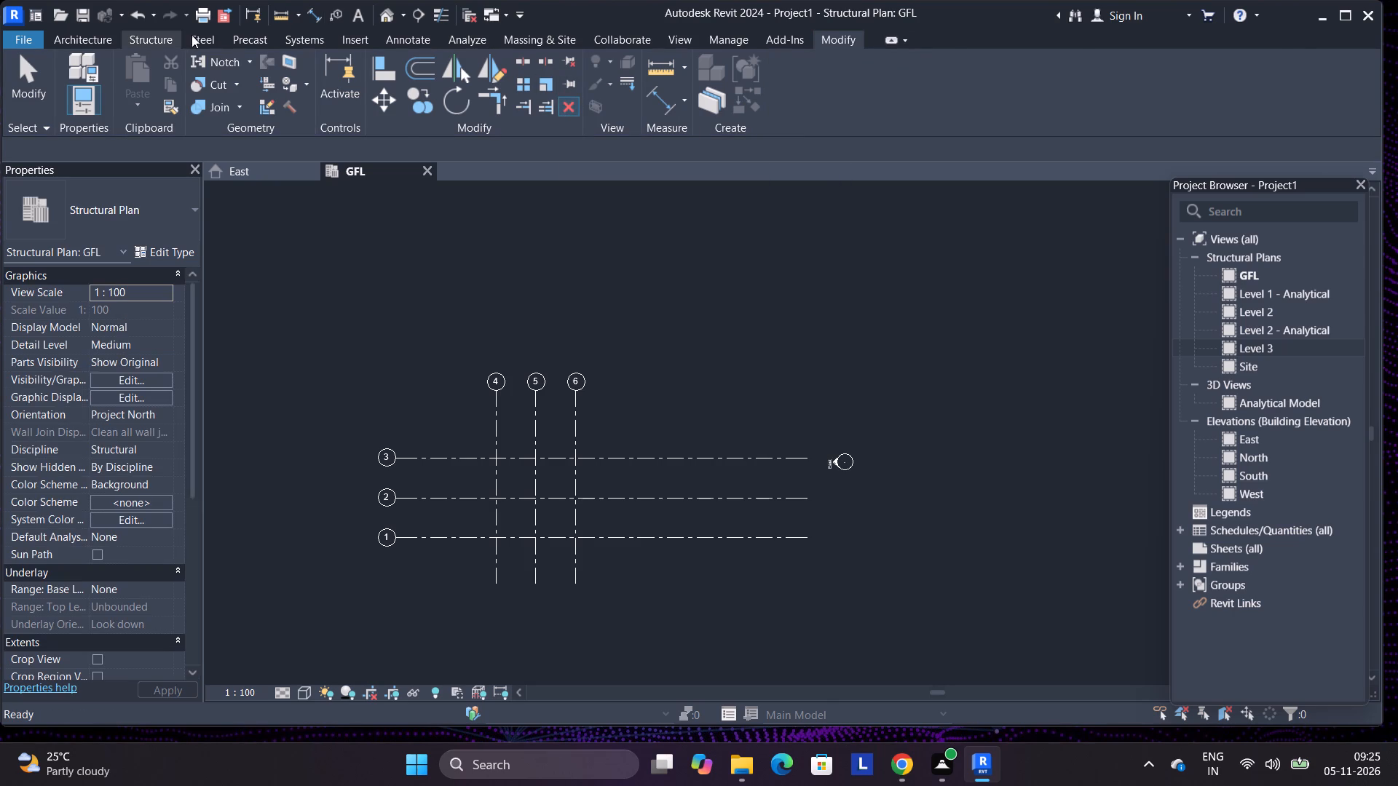
Start an isolated foundation and duplicate the Footing-Rectangular type 1800 x 1200 x 450mm as F1.
left_click(173, 36)
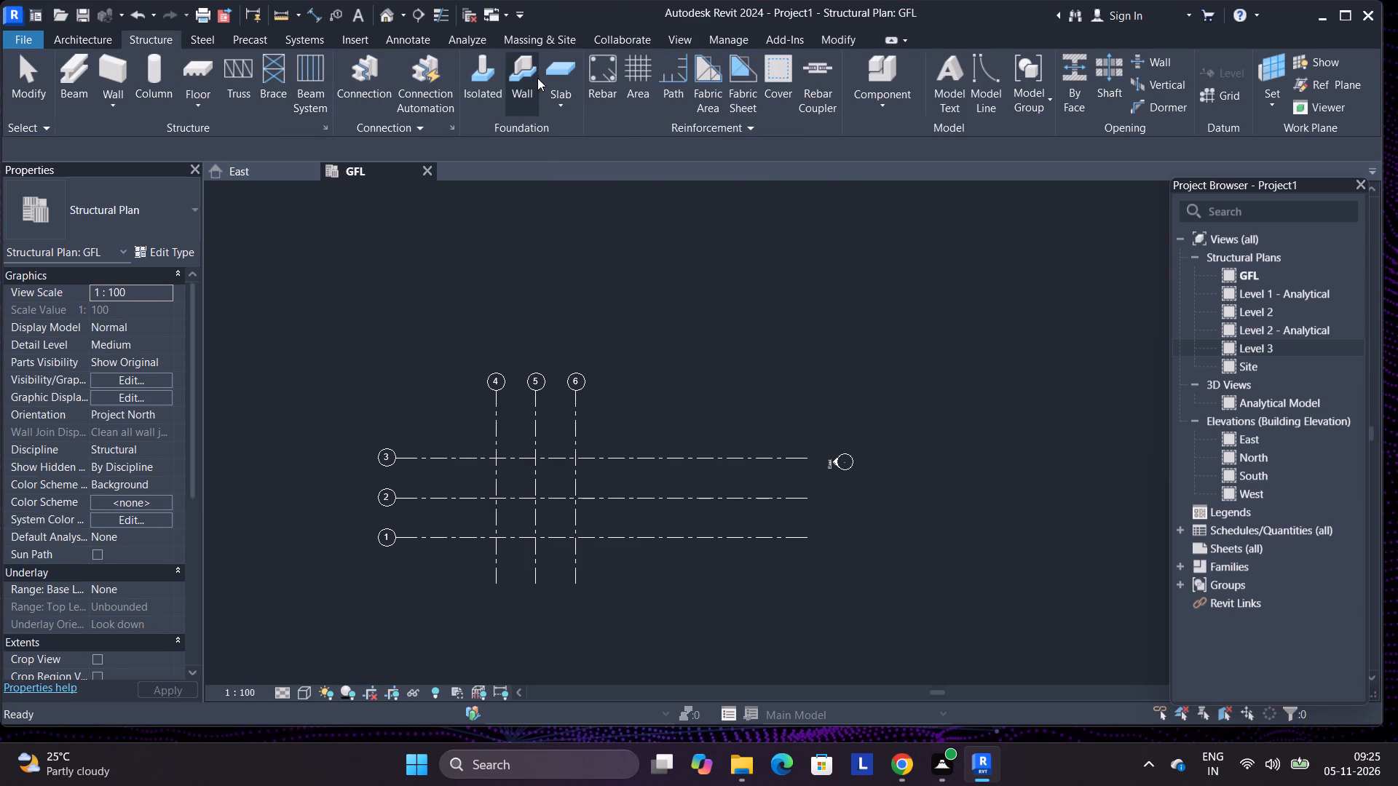
left_click(532, 125)
left_click(472, 71)
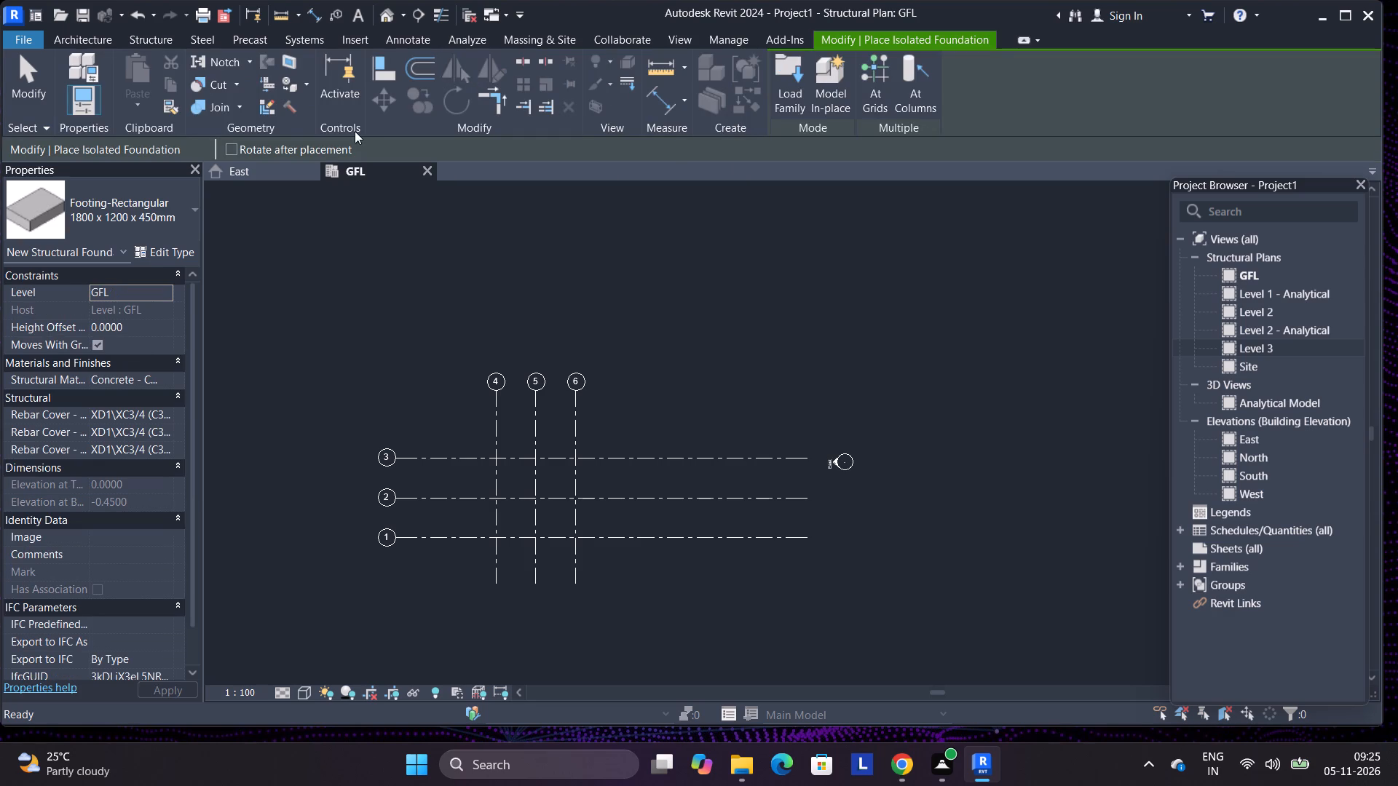
left_click(186, 207)
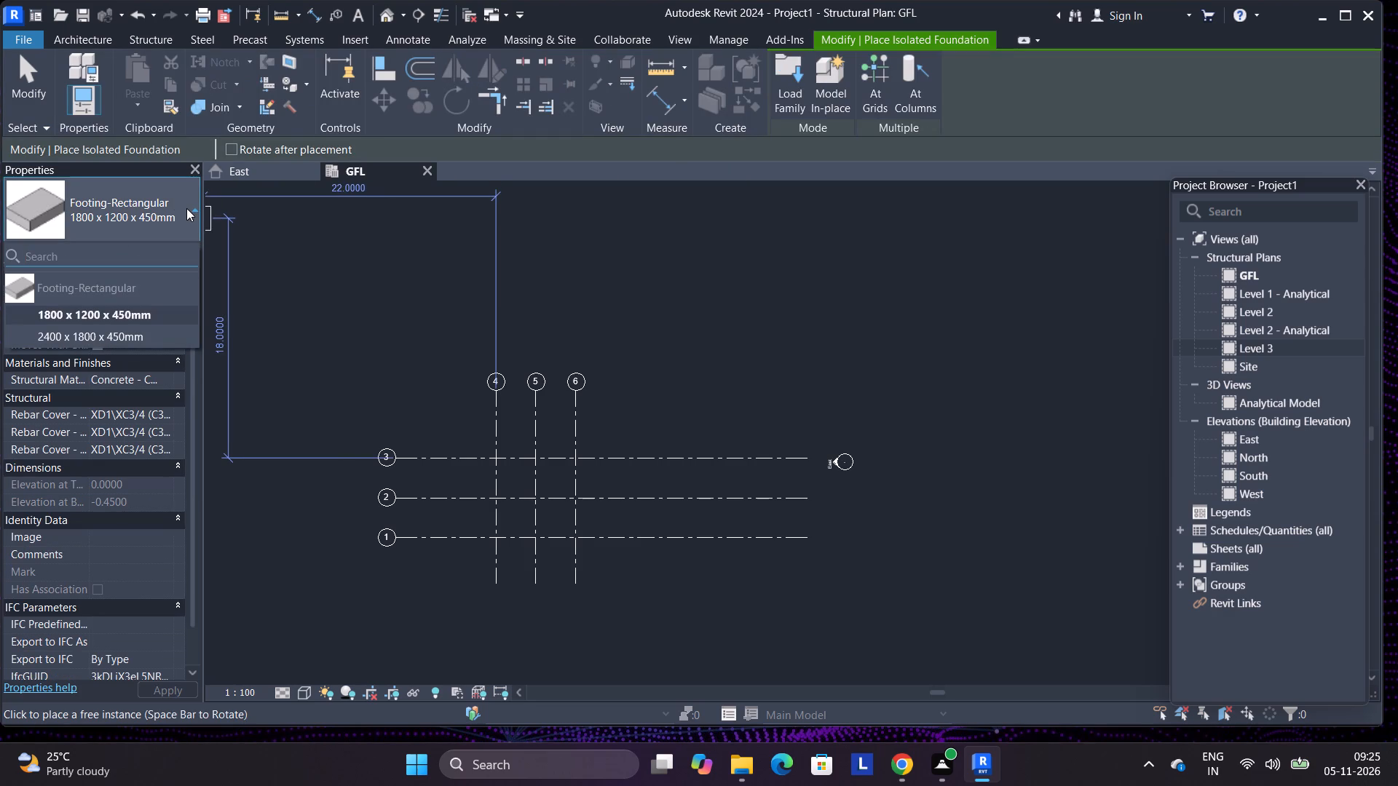
left_click(99, 318)
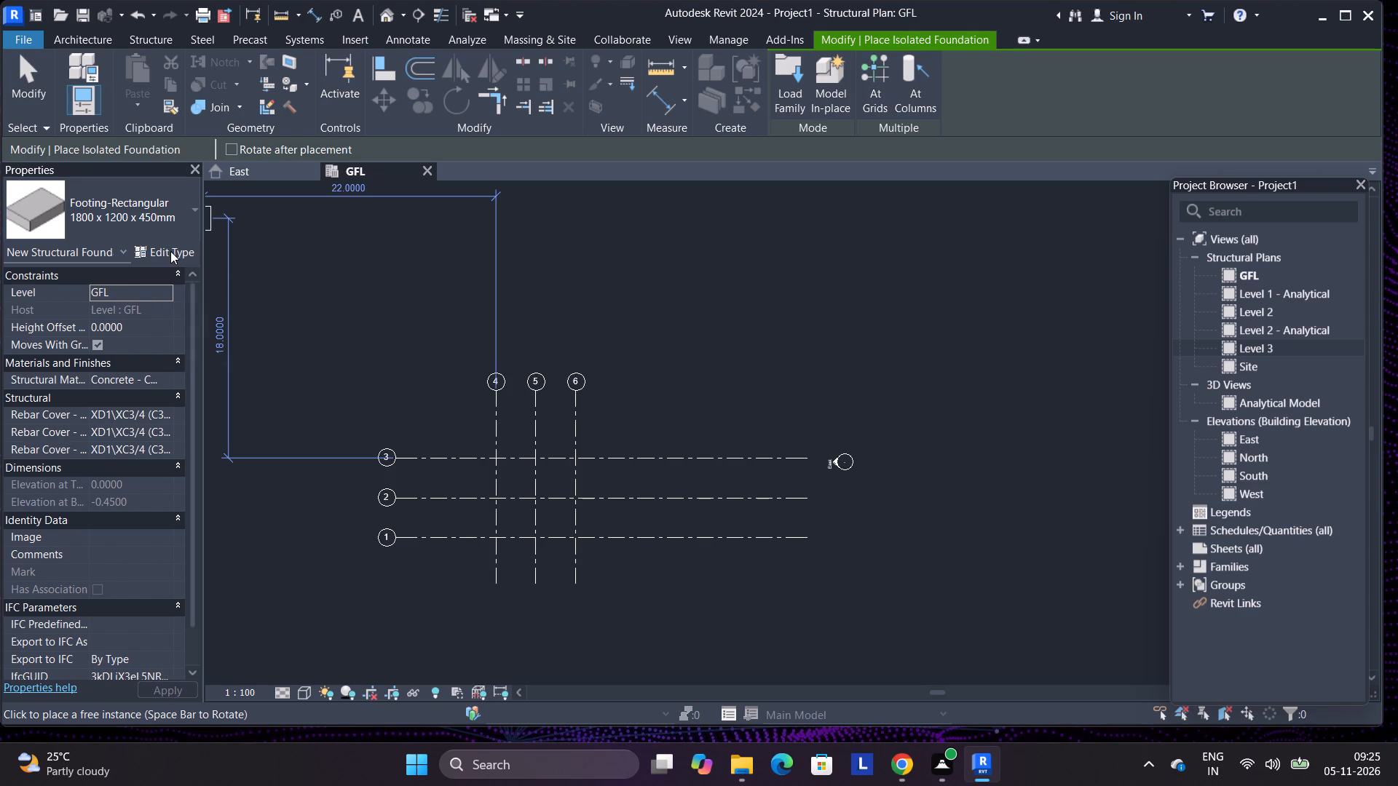
left_click(170, 251)
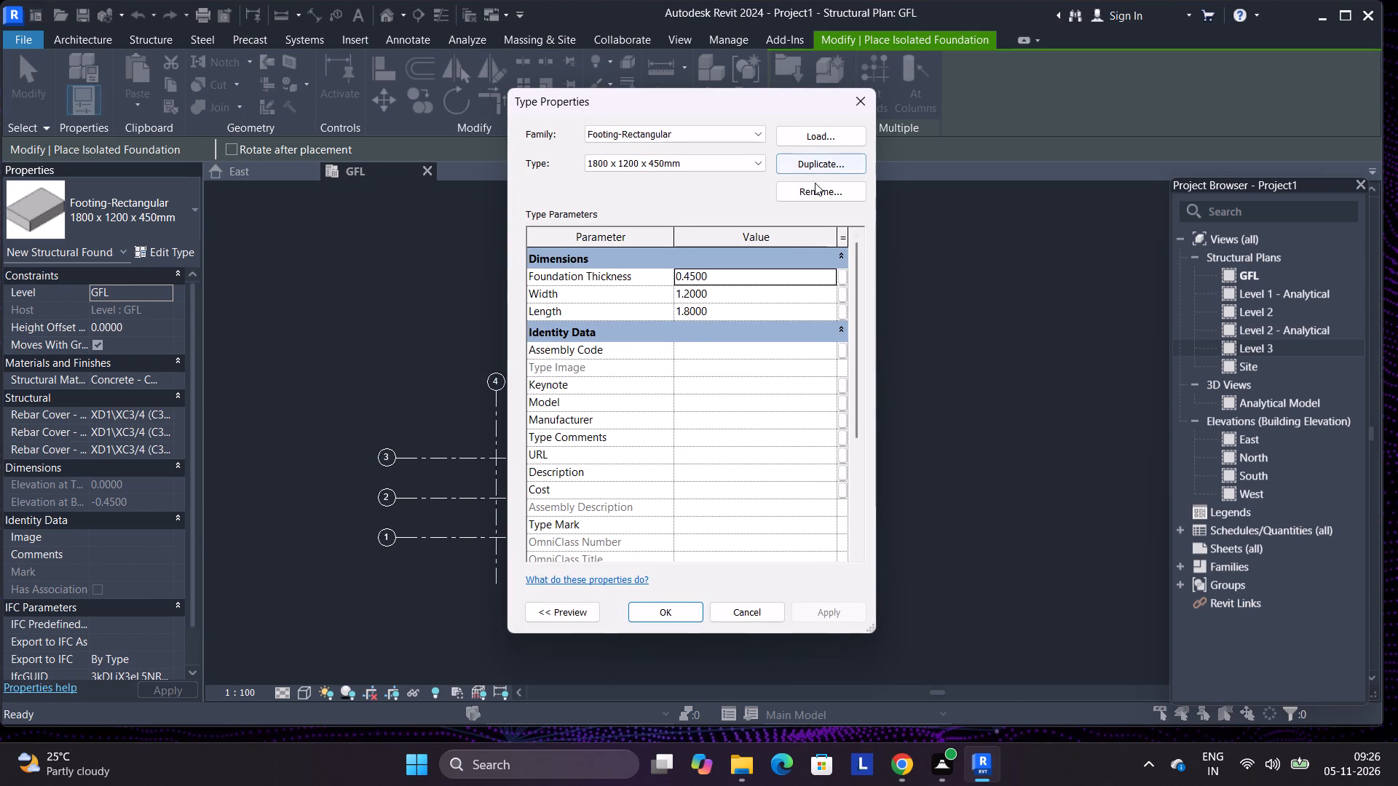
left_click(810, 166)
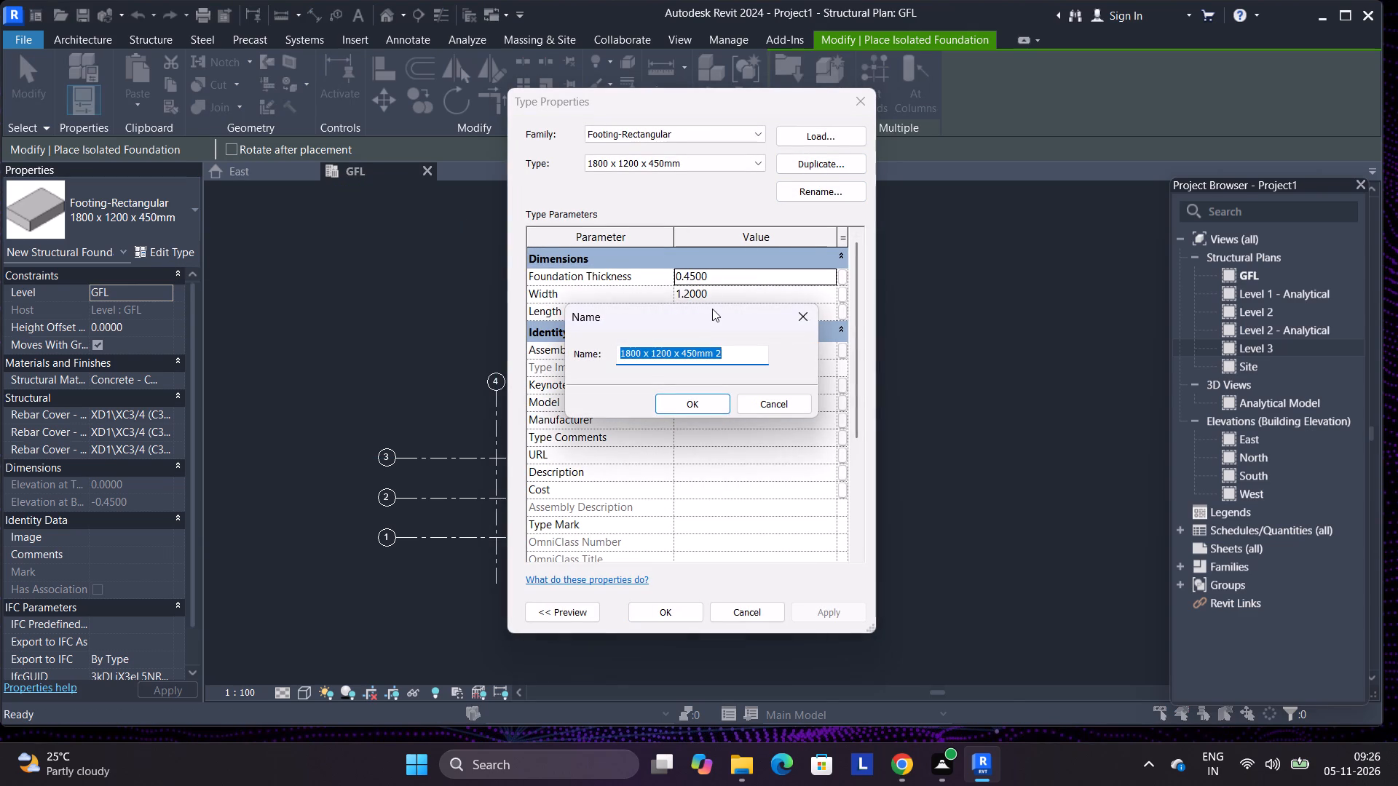
type("F1")
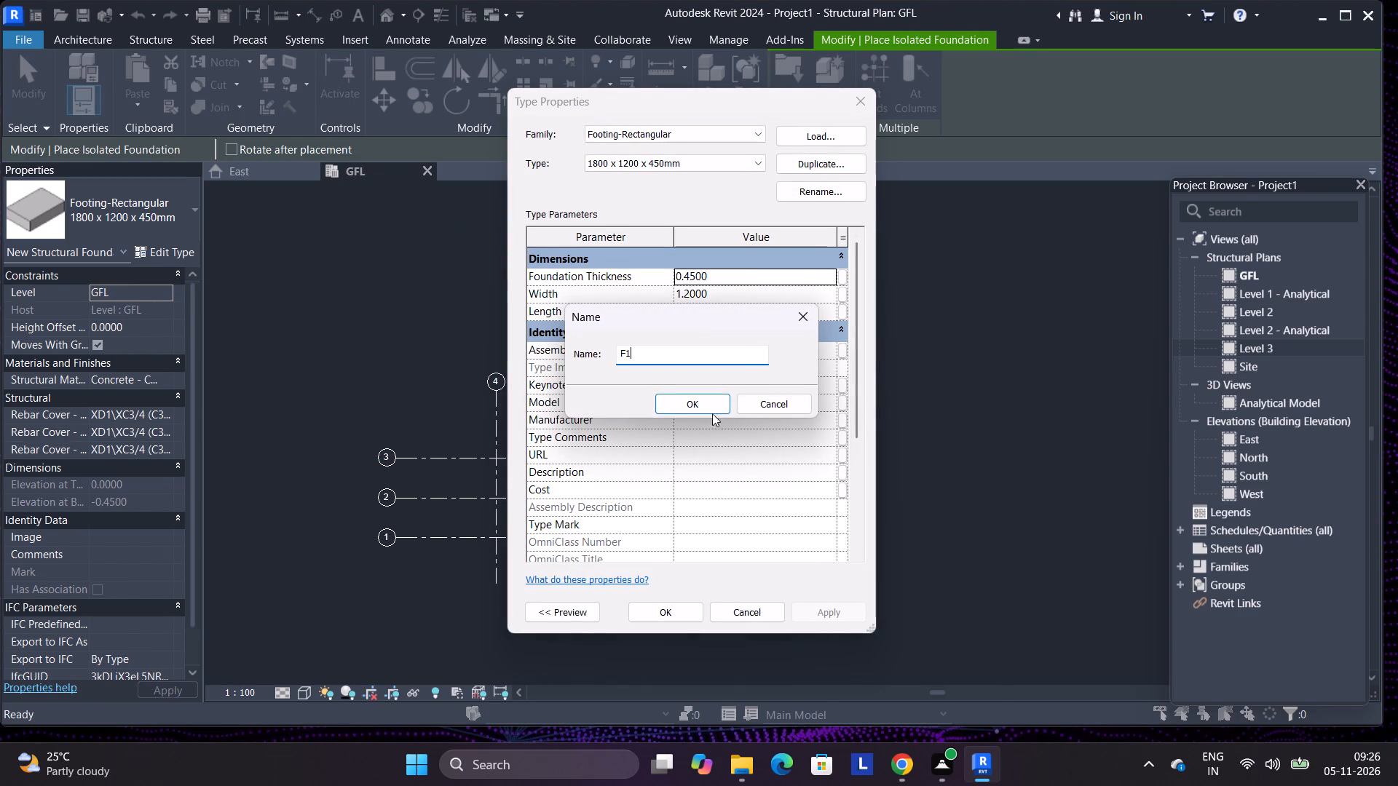
left_click(699, 404)
Set the F1 footing type's thickness to 0.4 m, width to 1.1 m and length to 1.4 m.
left_click(692, 282)
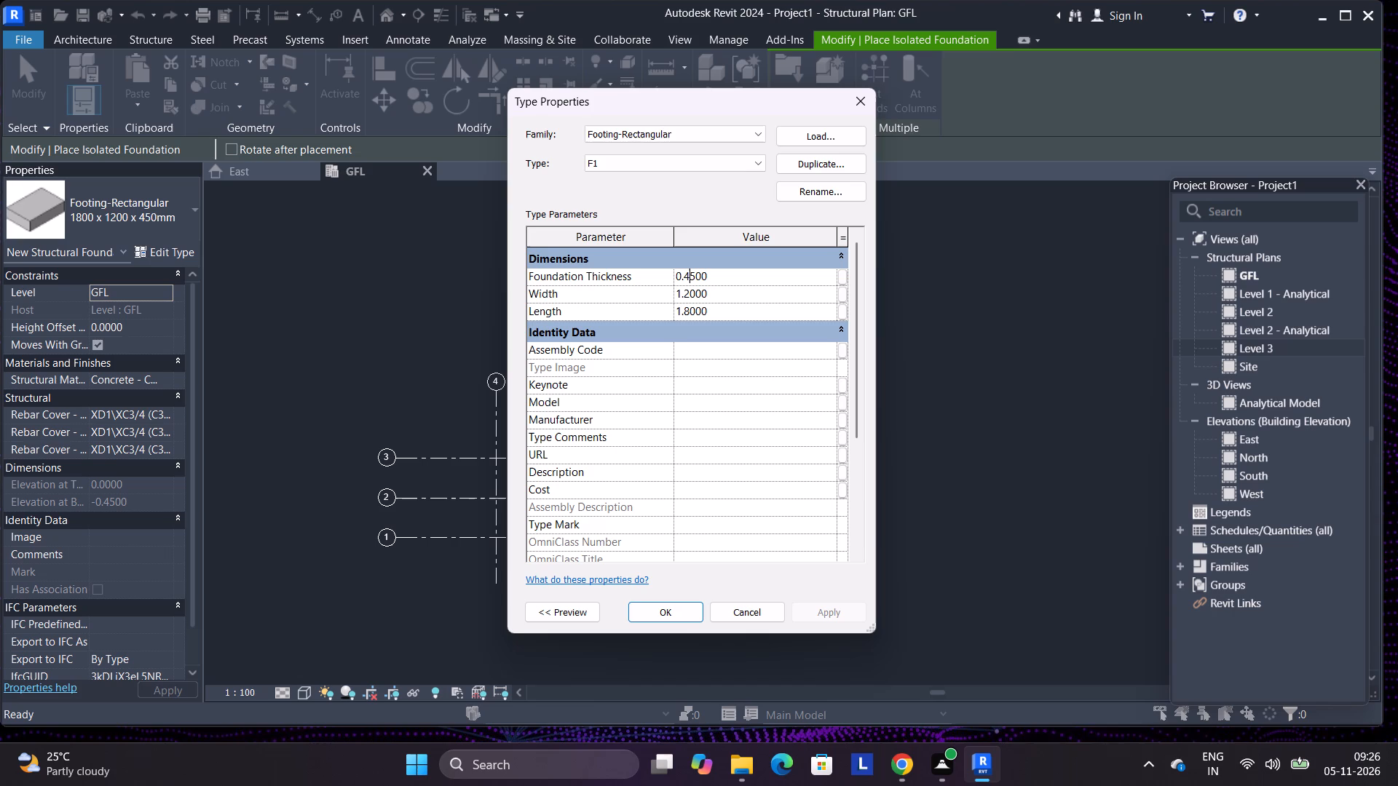
left_click(695, 272)
key("BackSpace")
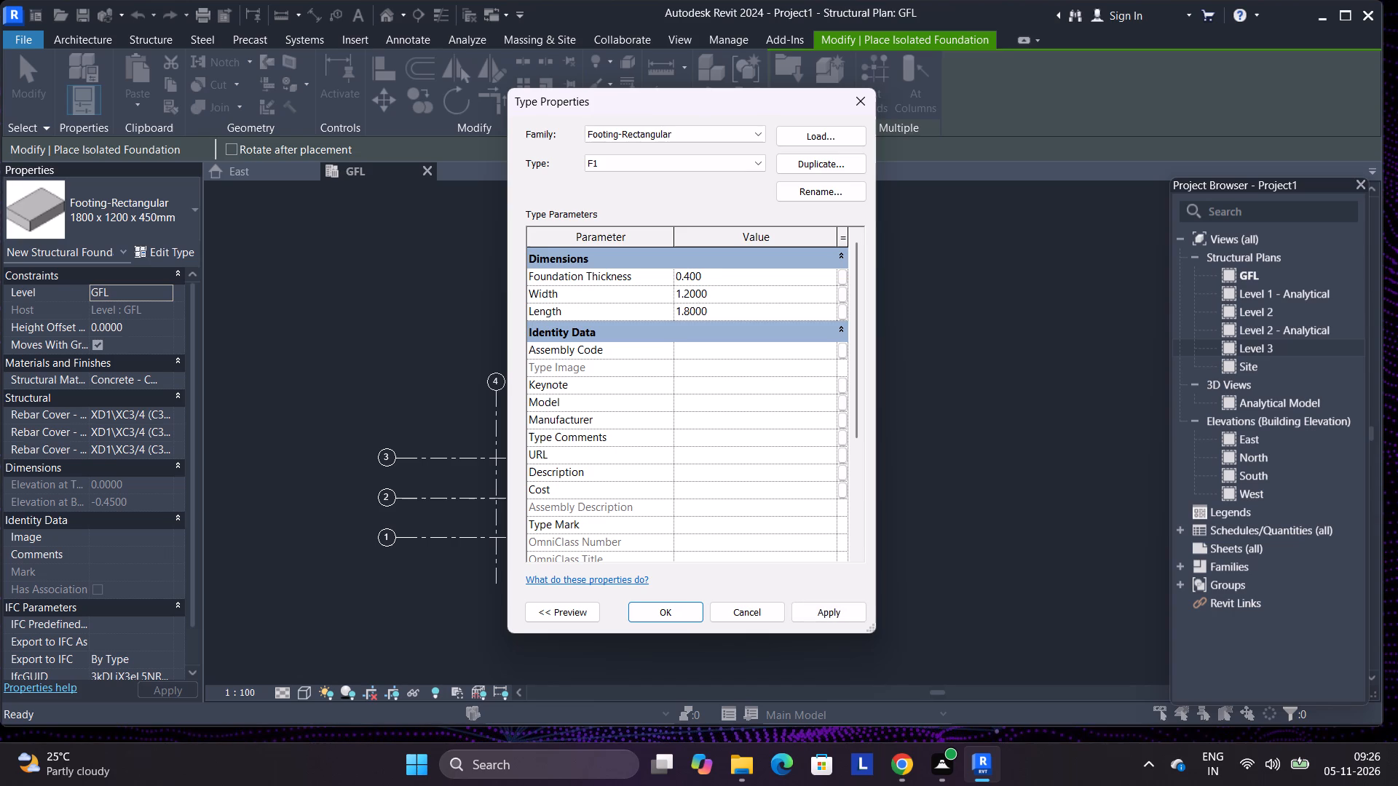
key("0")
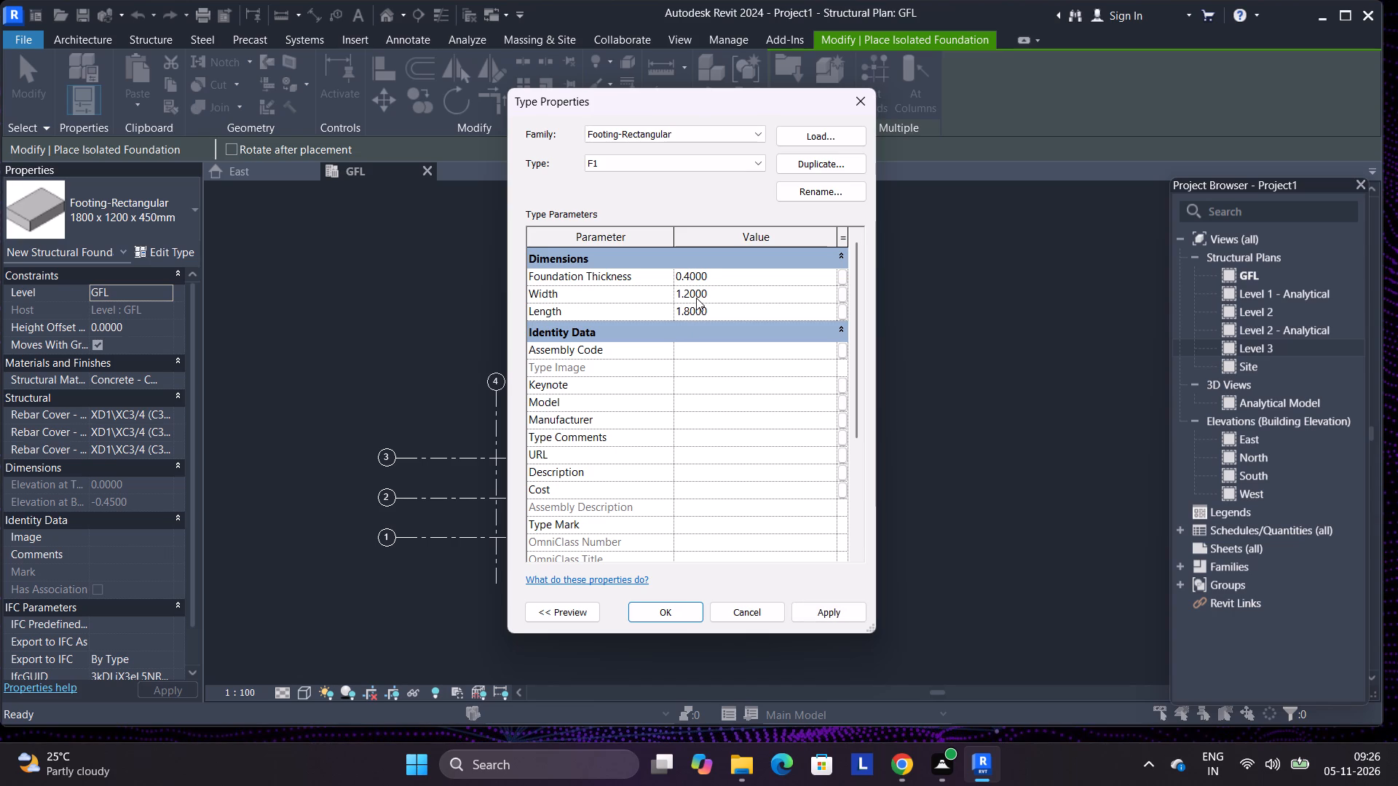
left_click(690, 298)
key("BackSpace")
key("1")
left_click(690, 317)
key("BackSpace")
key("4")
left_click(690, 613)
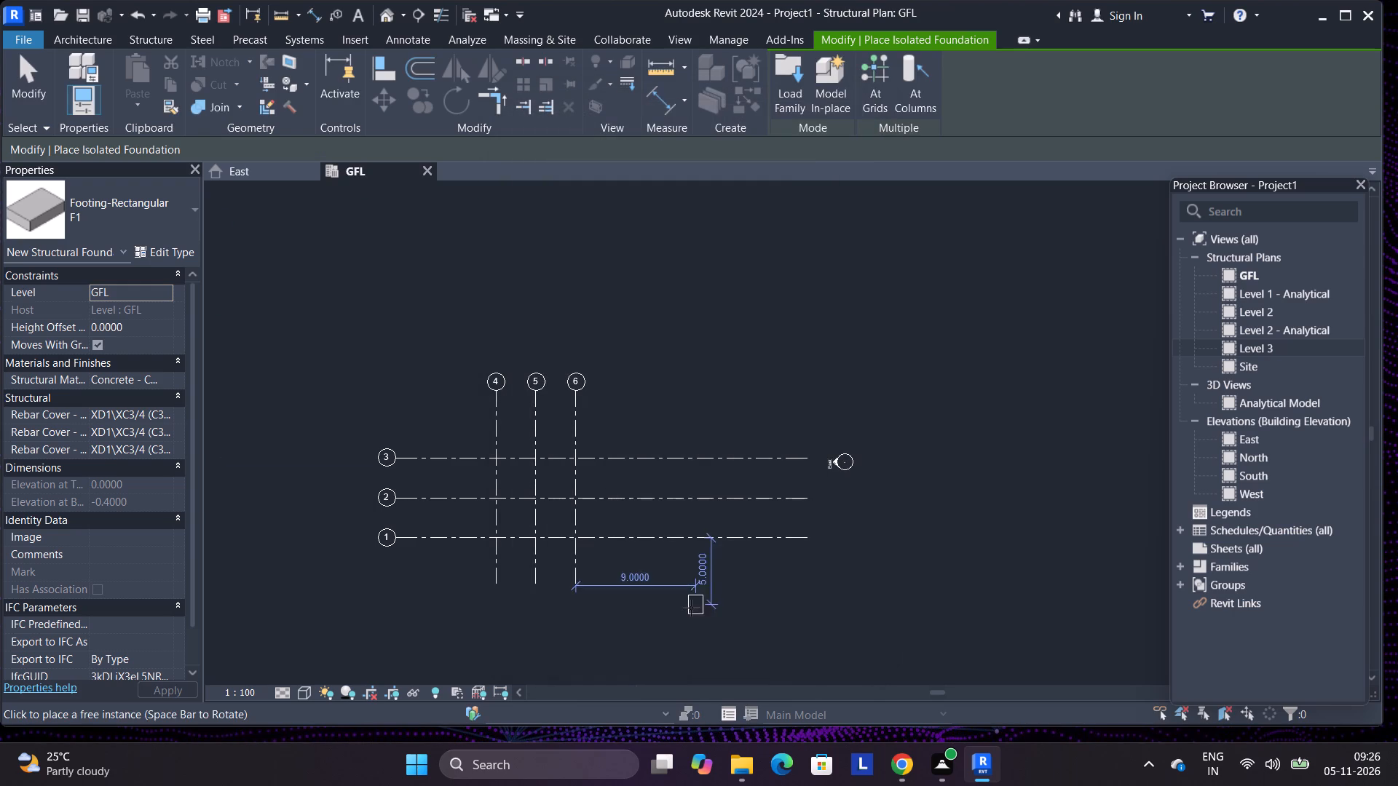
Place F1 footings at all nine intersections of grids 1–3 and 4–6, and leave the Isolated Foundation tool.
left_click(882, 84)
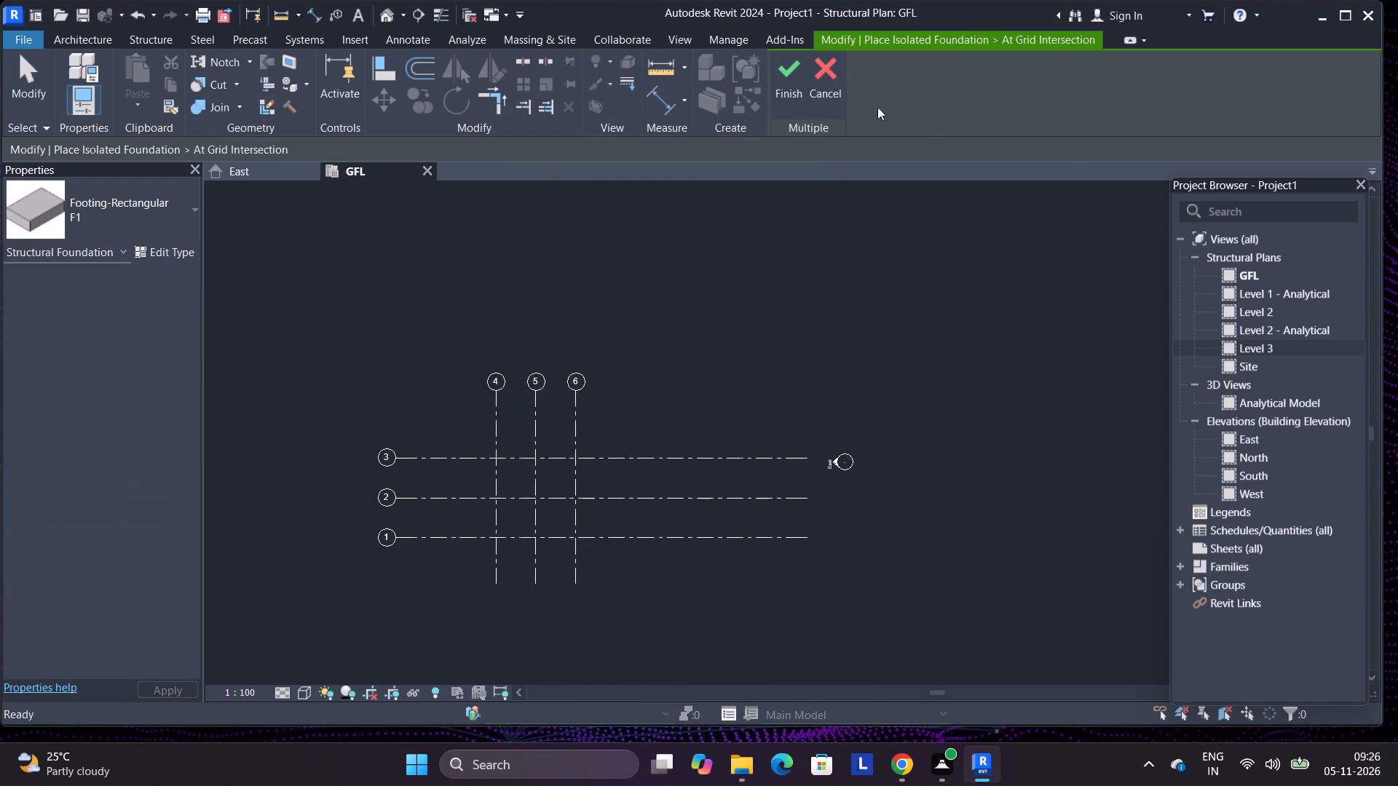
left_click(615, 564)
left_click_drag(628, 564, 475, 446)
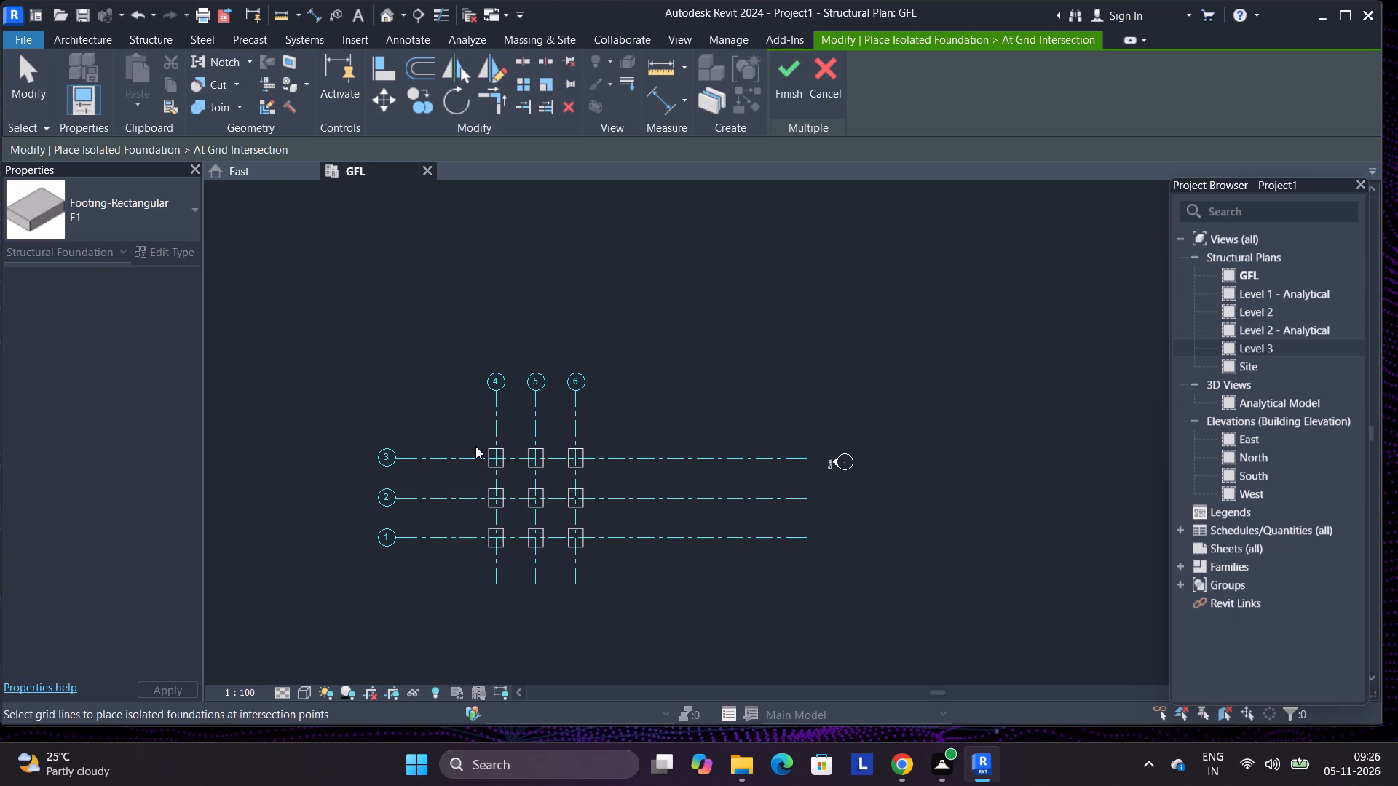
left_click(799, 92)
left_click_drag(1397, 0, 1243, 19)
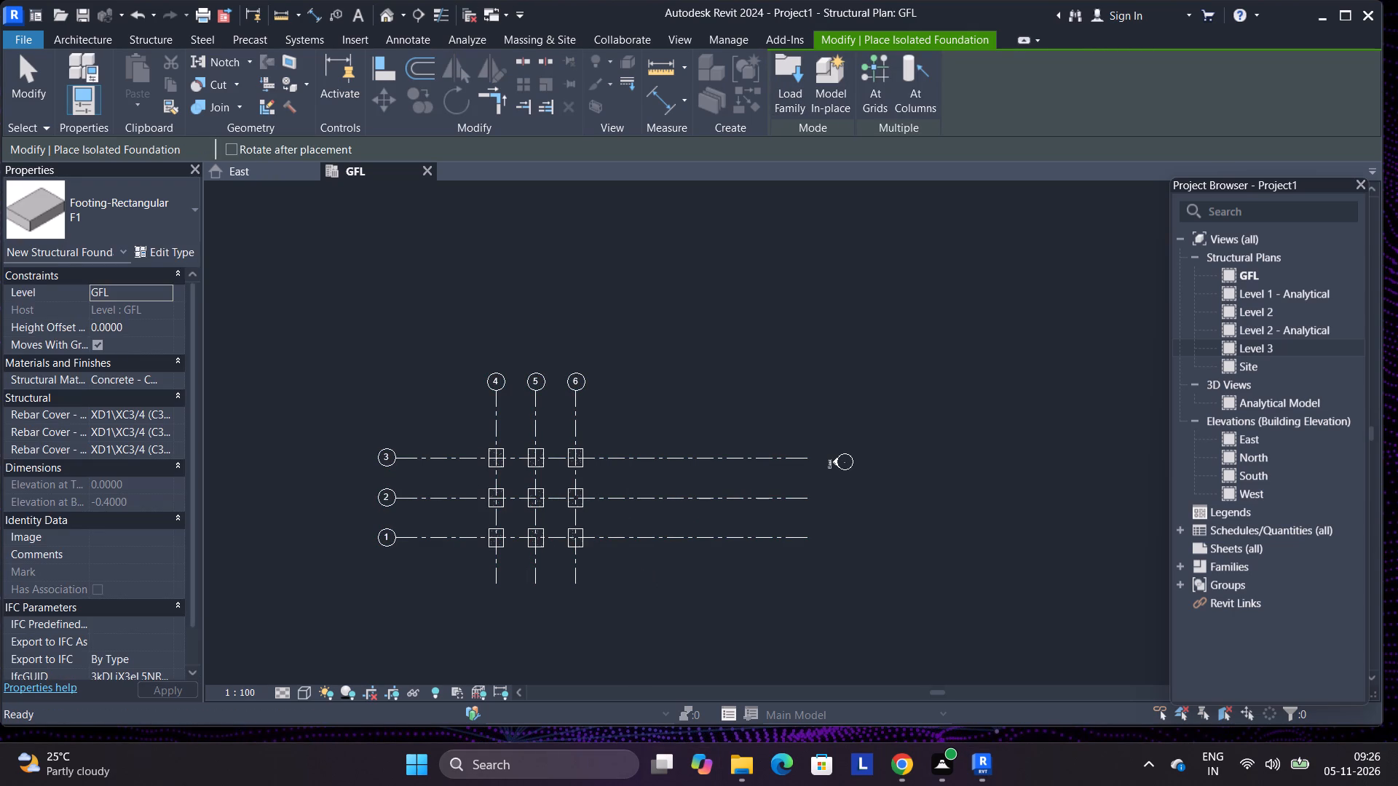
left_click(529, 461)
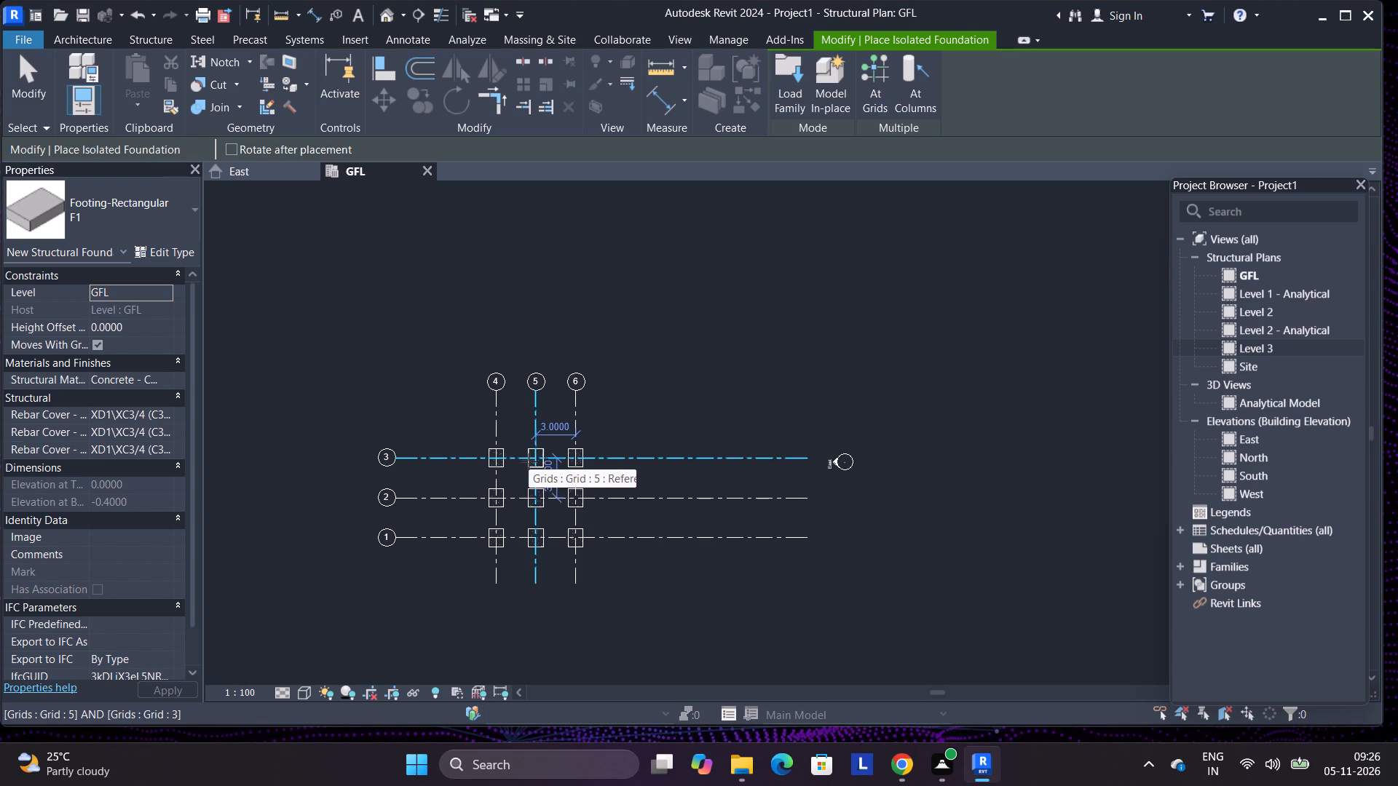
scroll(529, 461, "up", 5)
scroll(529, 461, "down", 3)
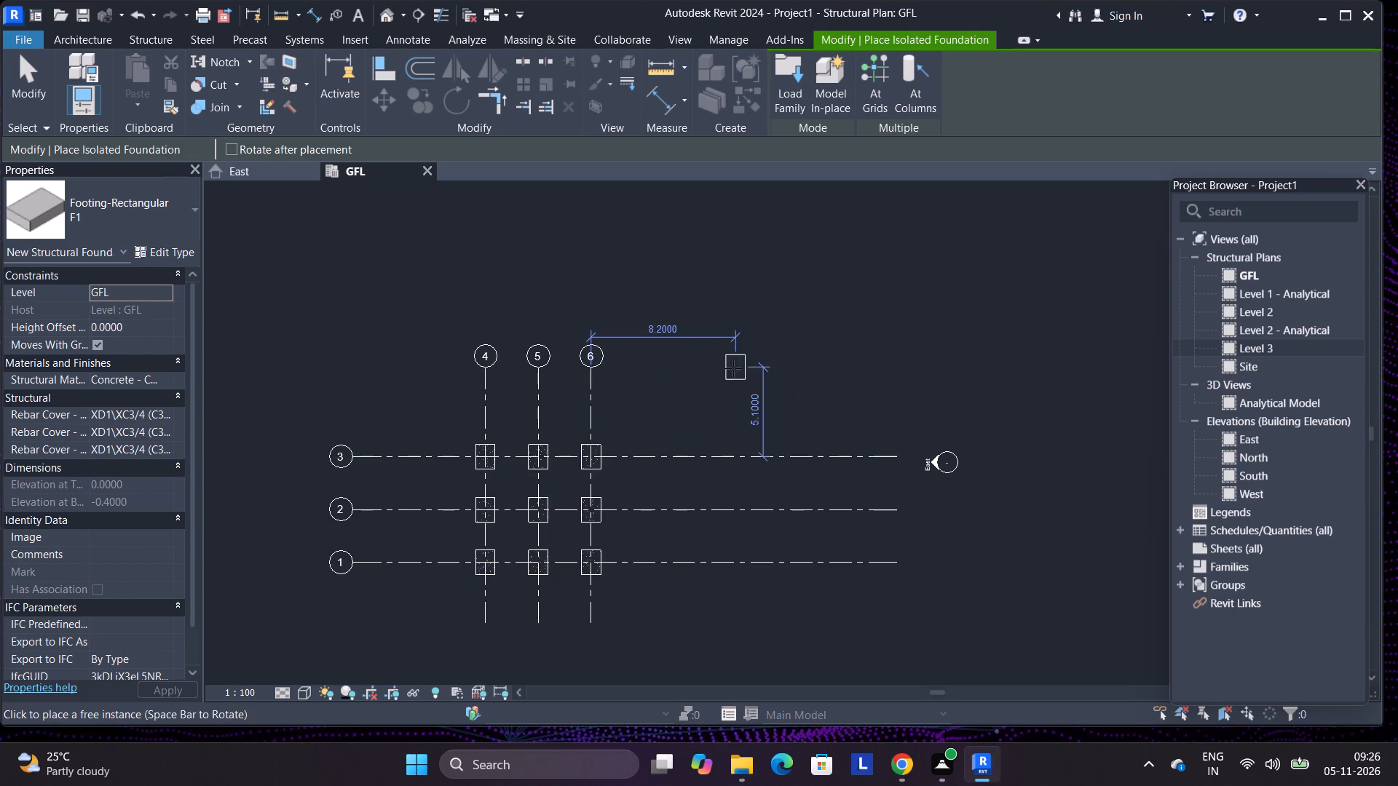
right_click(732, 369)
left_click(765, 383)
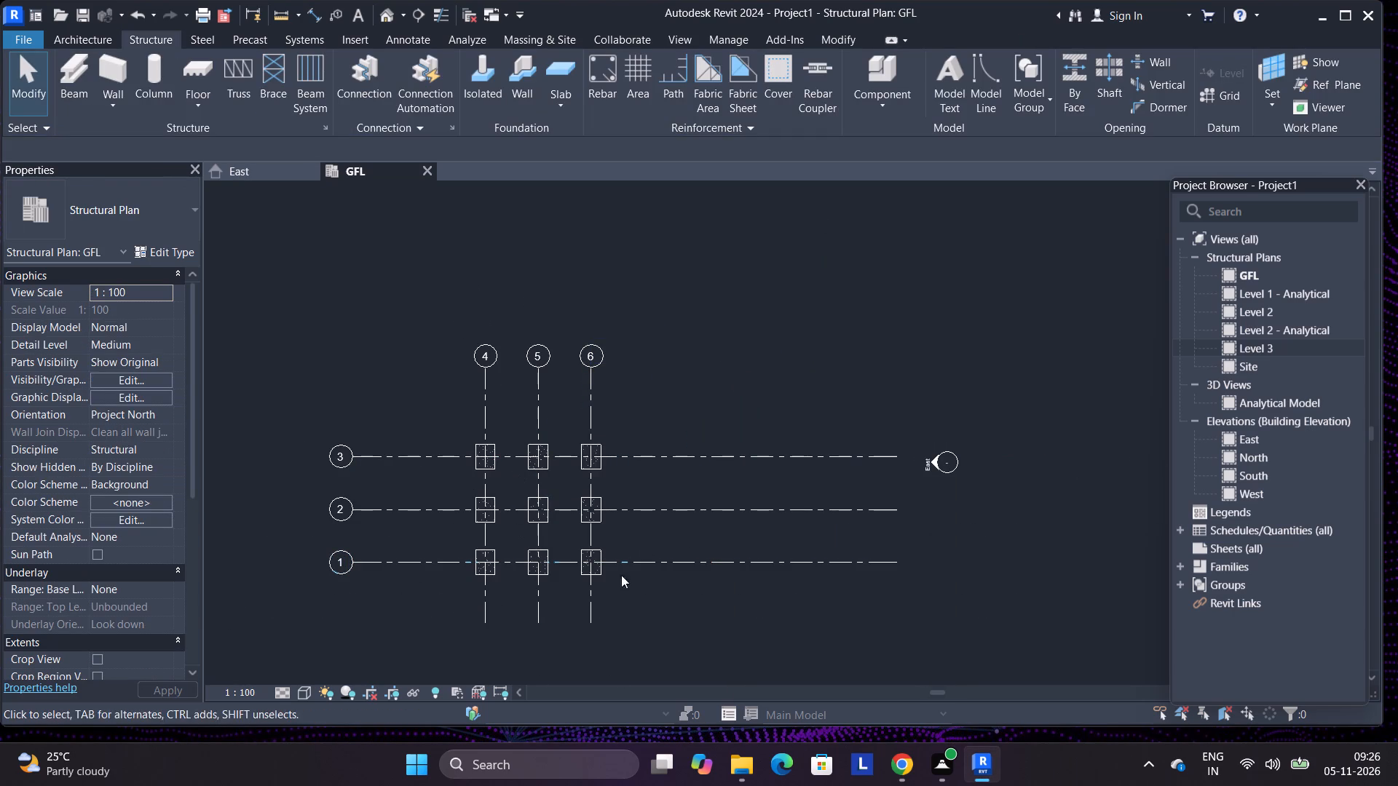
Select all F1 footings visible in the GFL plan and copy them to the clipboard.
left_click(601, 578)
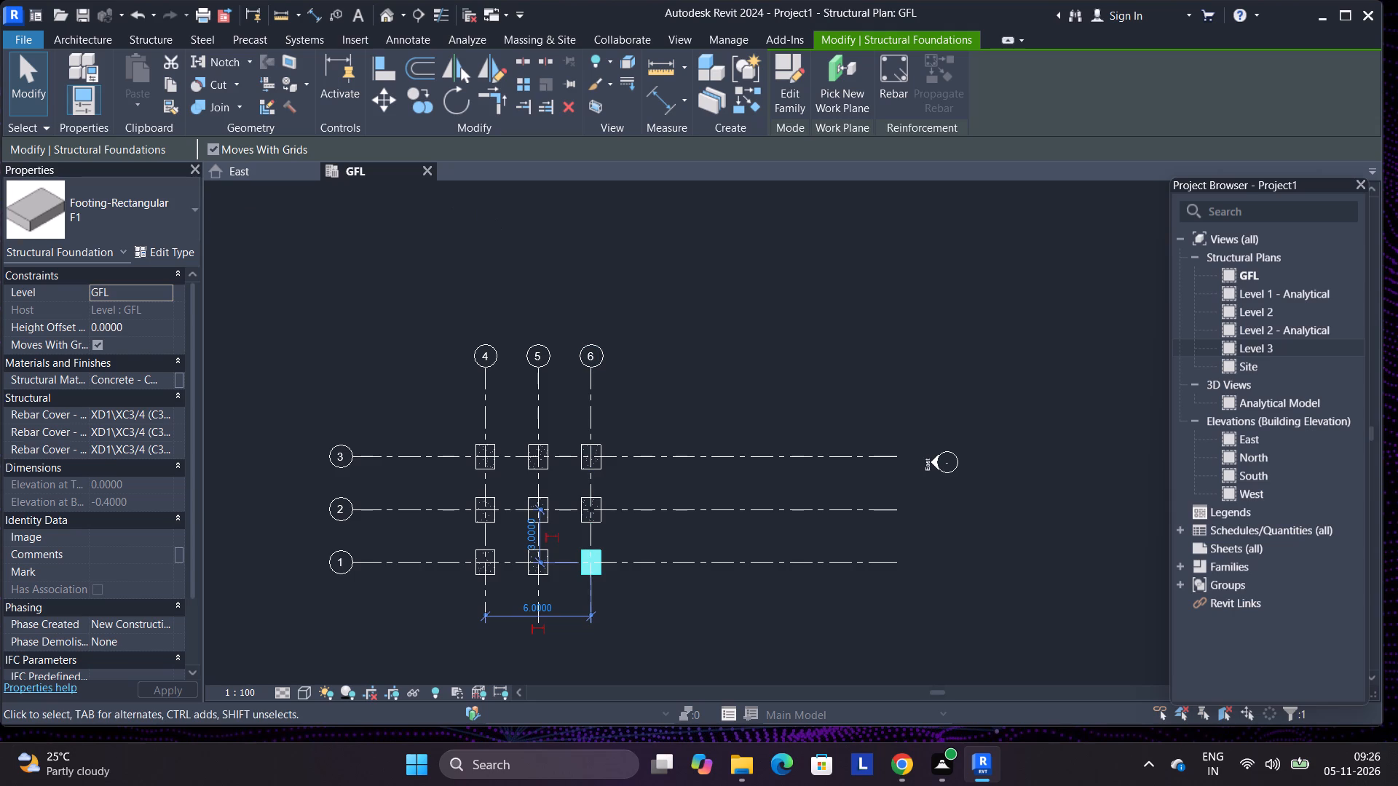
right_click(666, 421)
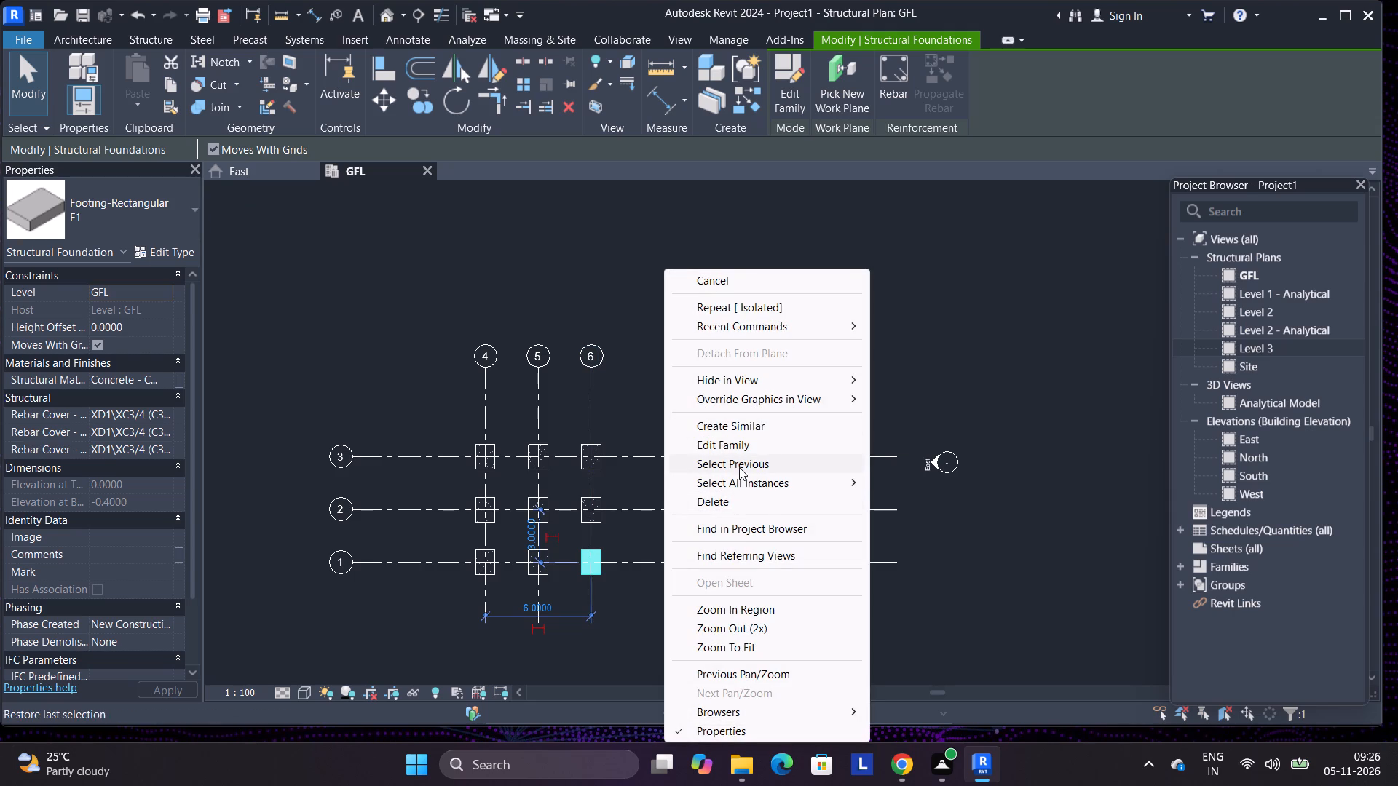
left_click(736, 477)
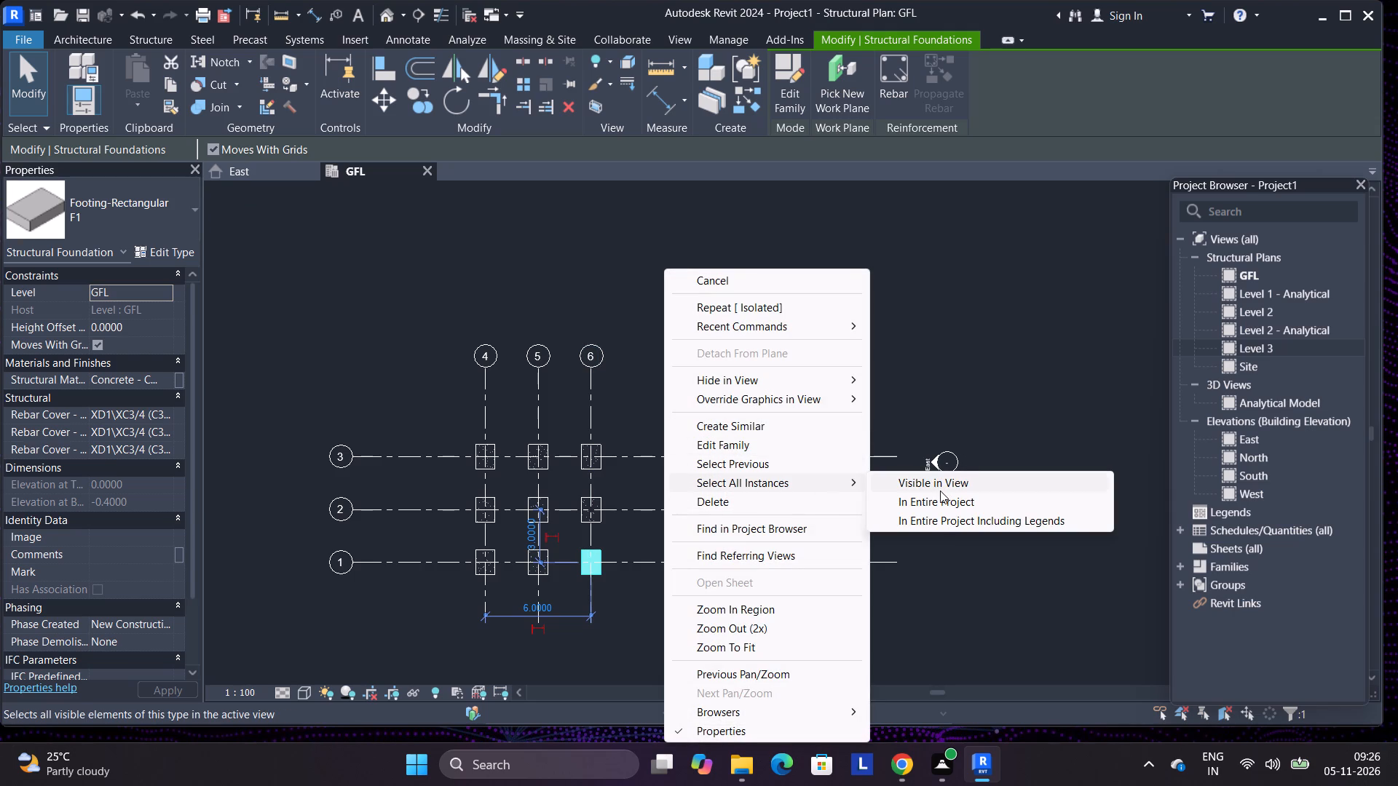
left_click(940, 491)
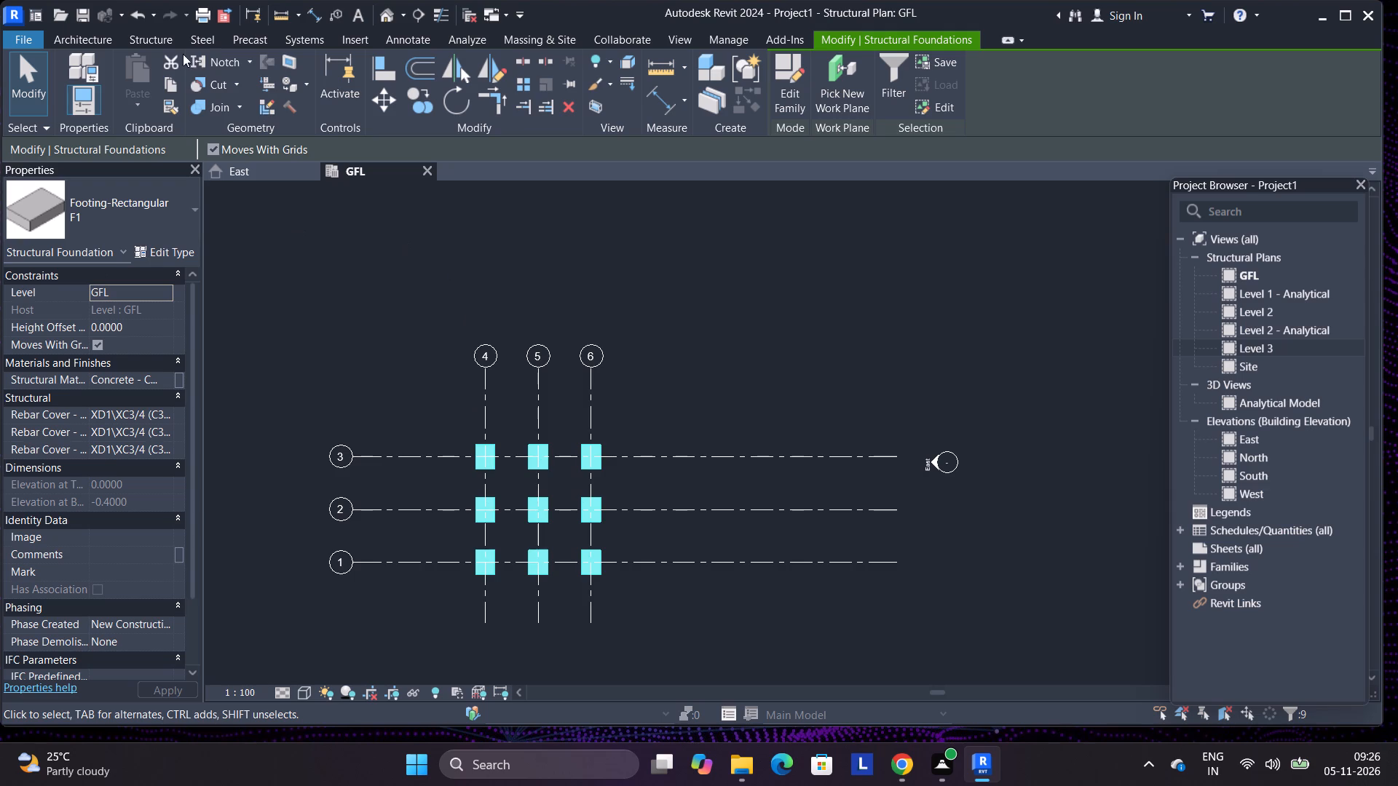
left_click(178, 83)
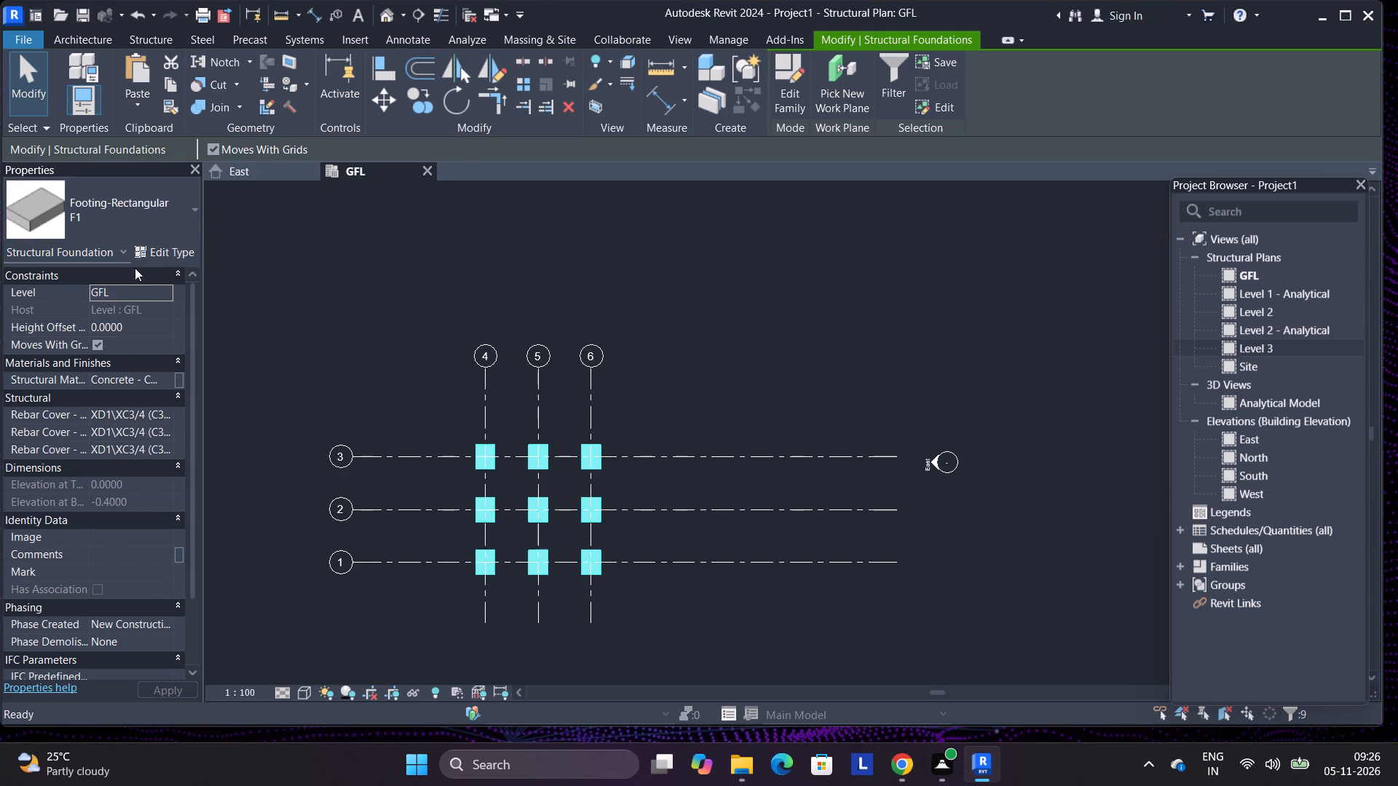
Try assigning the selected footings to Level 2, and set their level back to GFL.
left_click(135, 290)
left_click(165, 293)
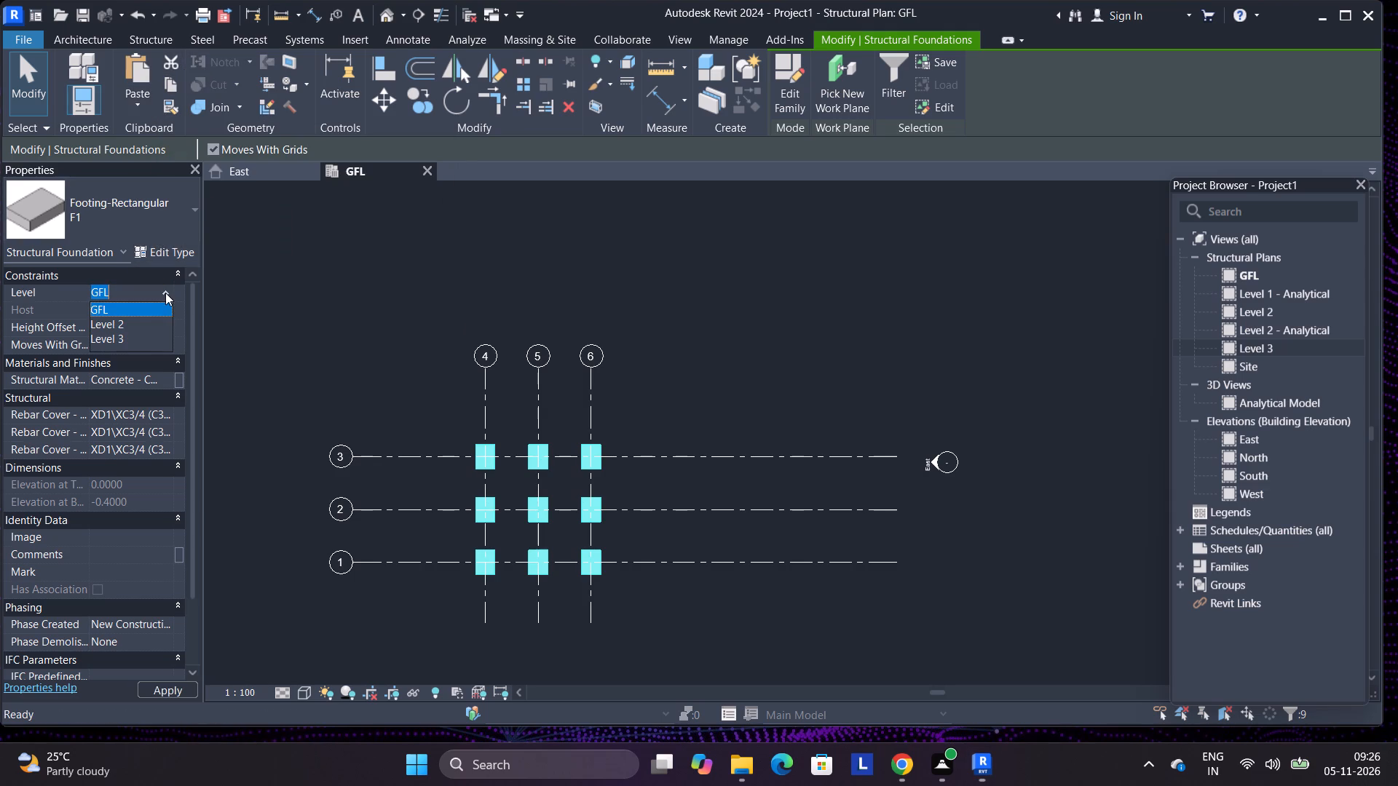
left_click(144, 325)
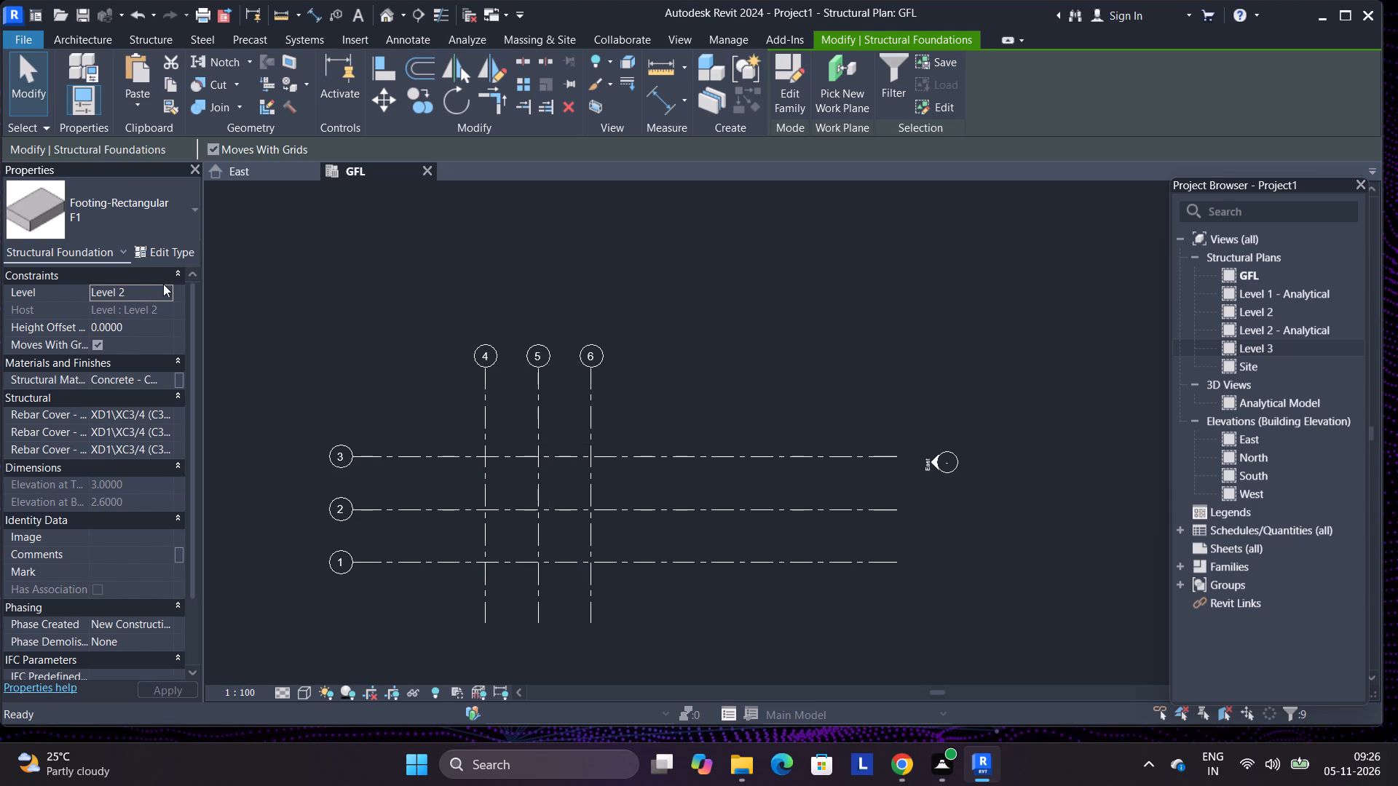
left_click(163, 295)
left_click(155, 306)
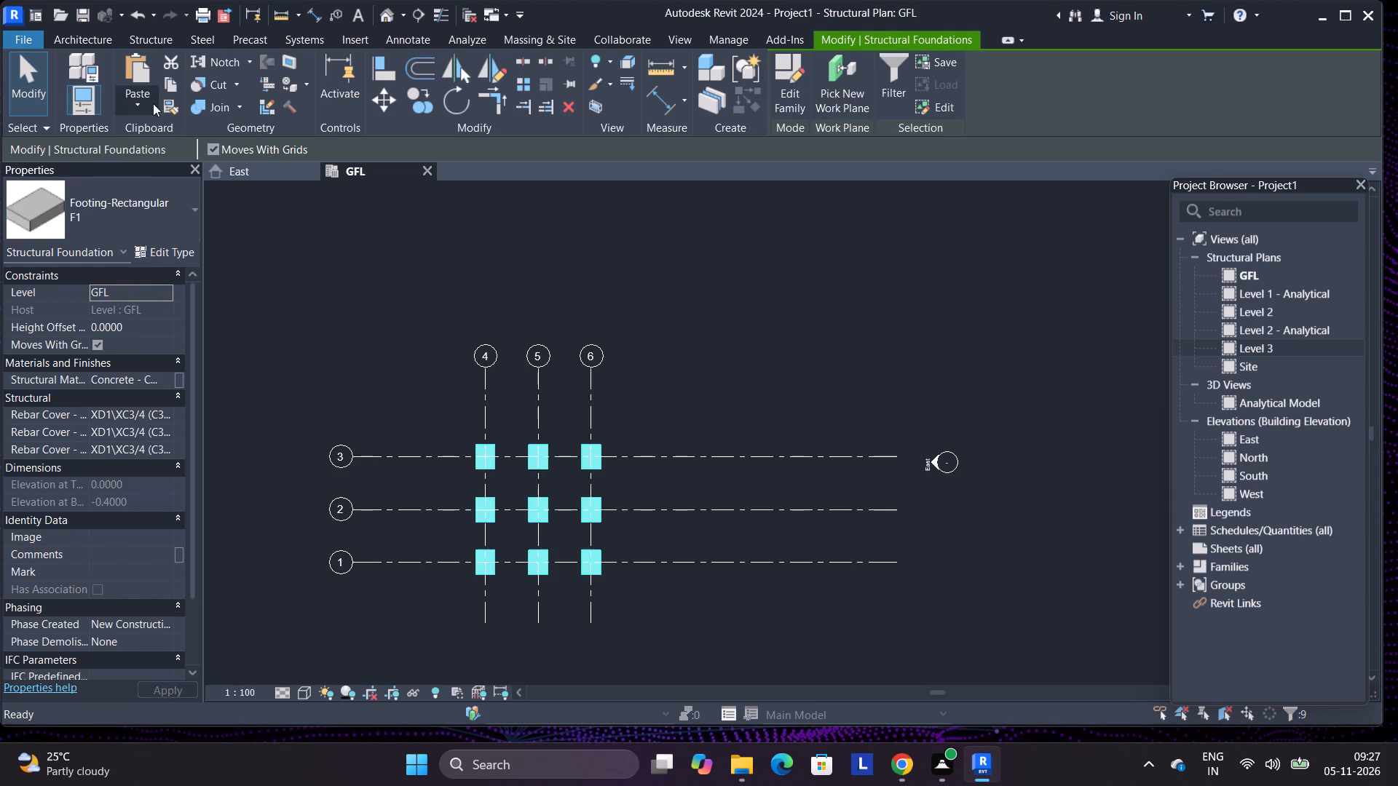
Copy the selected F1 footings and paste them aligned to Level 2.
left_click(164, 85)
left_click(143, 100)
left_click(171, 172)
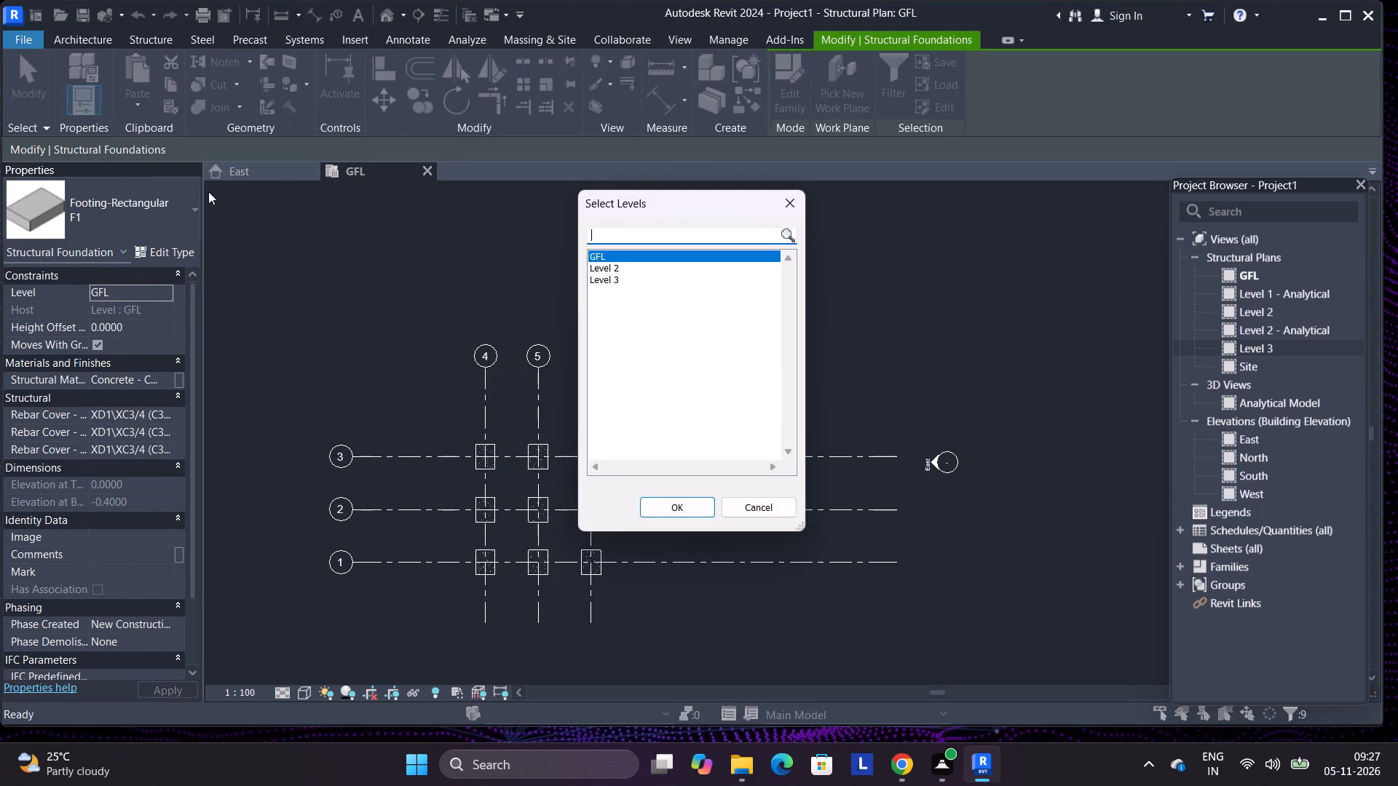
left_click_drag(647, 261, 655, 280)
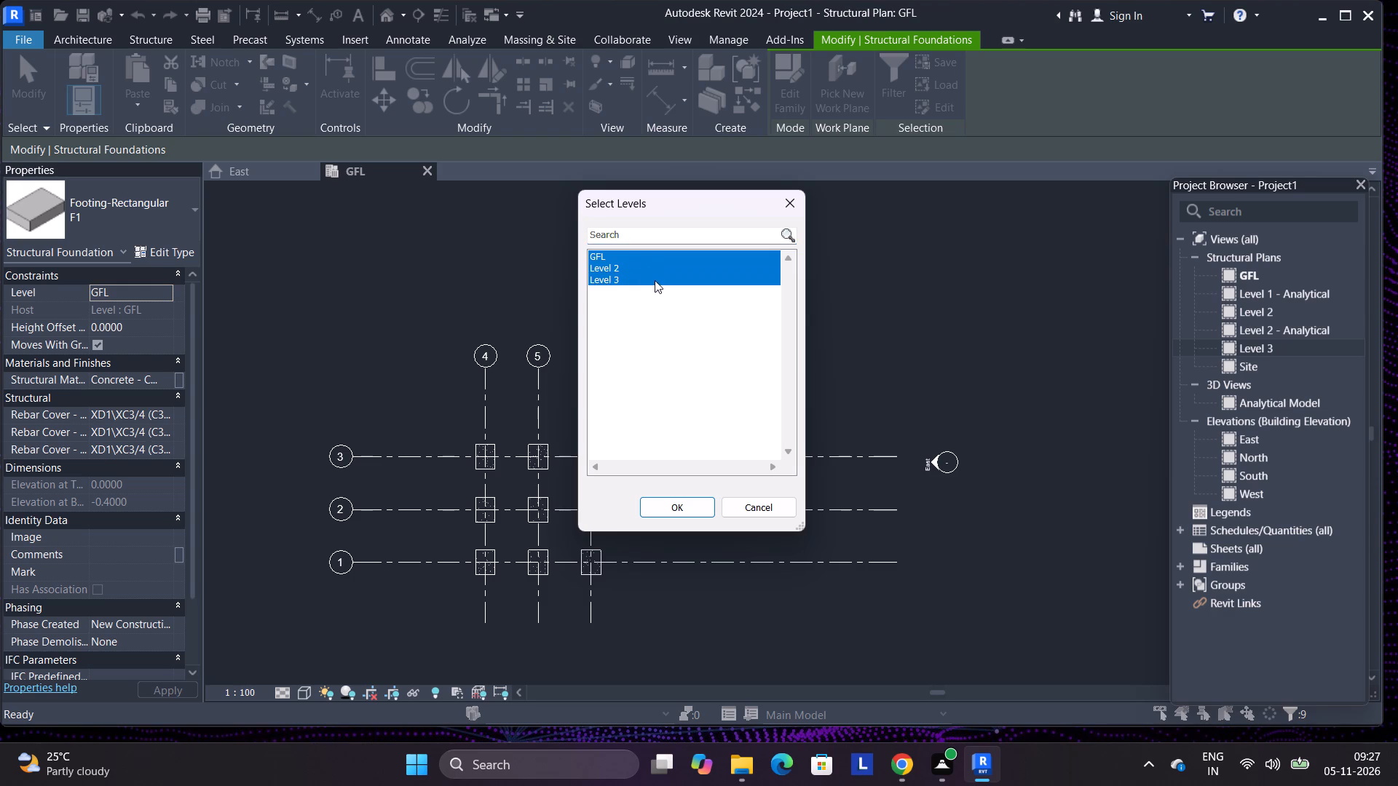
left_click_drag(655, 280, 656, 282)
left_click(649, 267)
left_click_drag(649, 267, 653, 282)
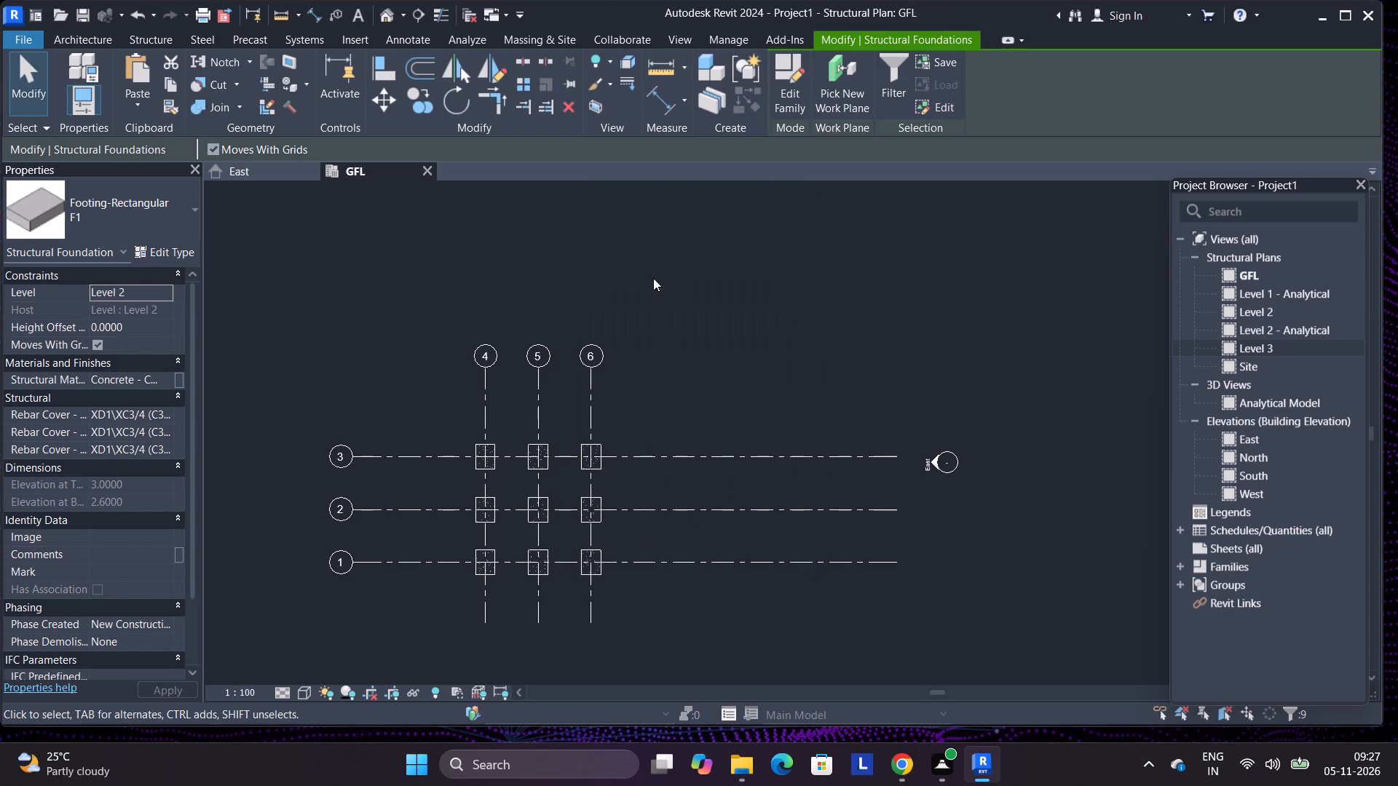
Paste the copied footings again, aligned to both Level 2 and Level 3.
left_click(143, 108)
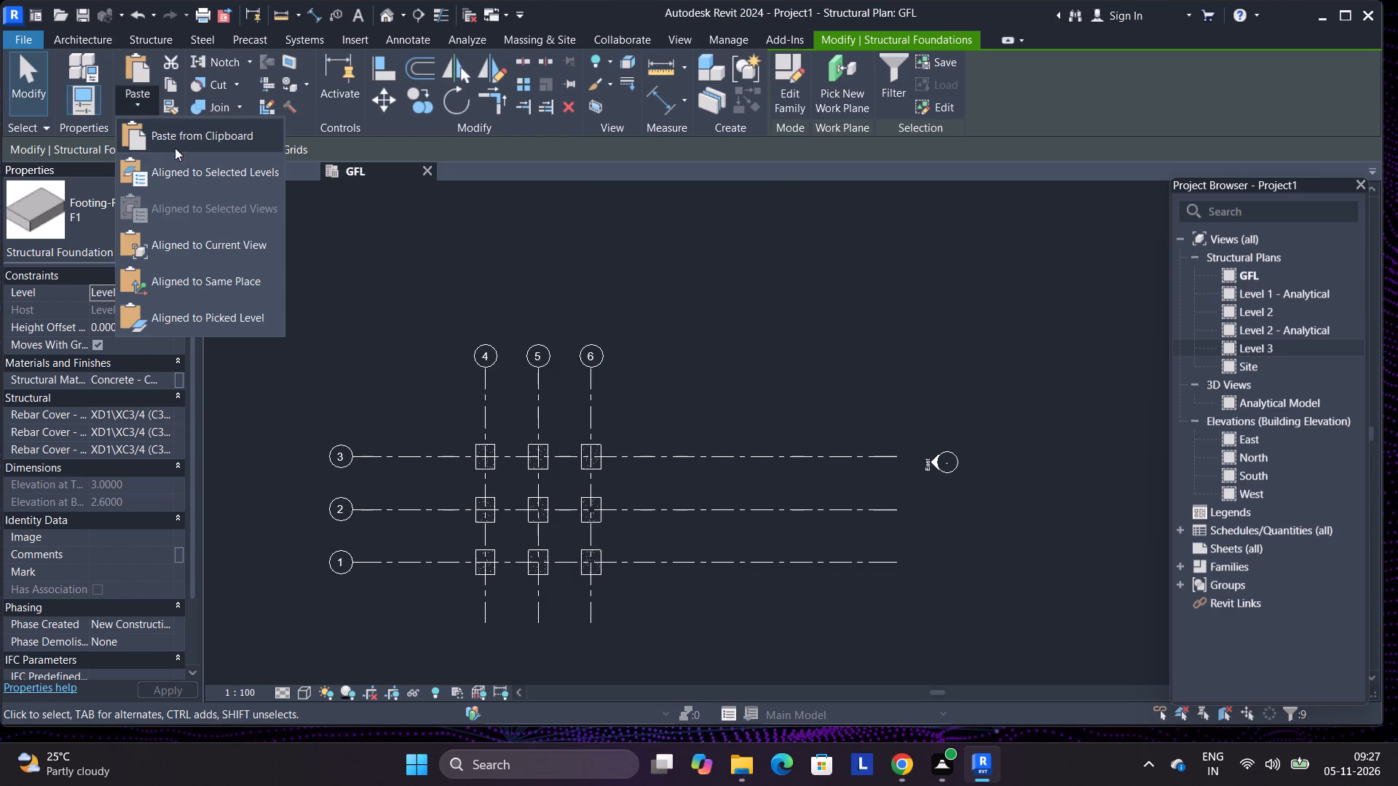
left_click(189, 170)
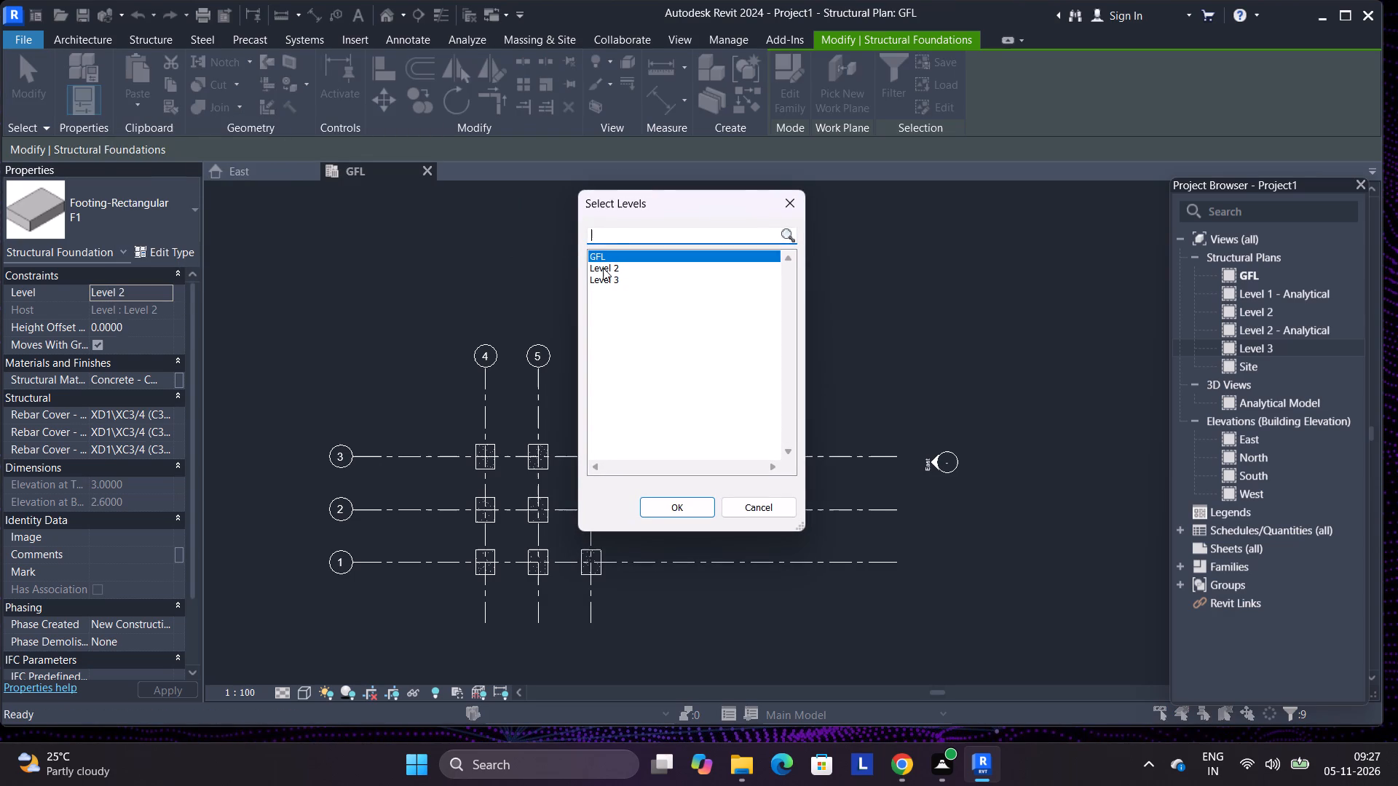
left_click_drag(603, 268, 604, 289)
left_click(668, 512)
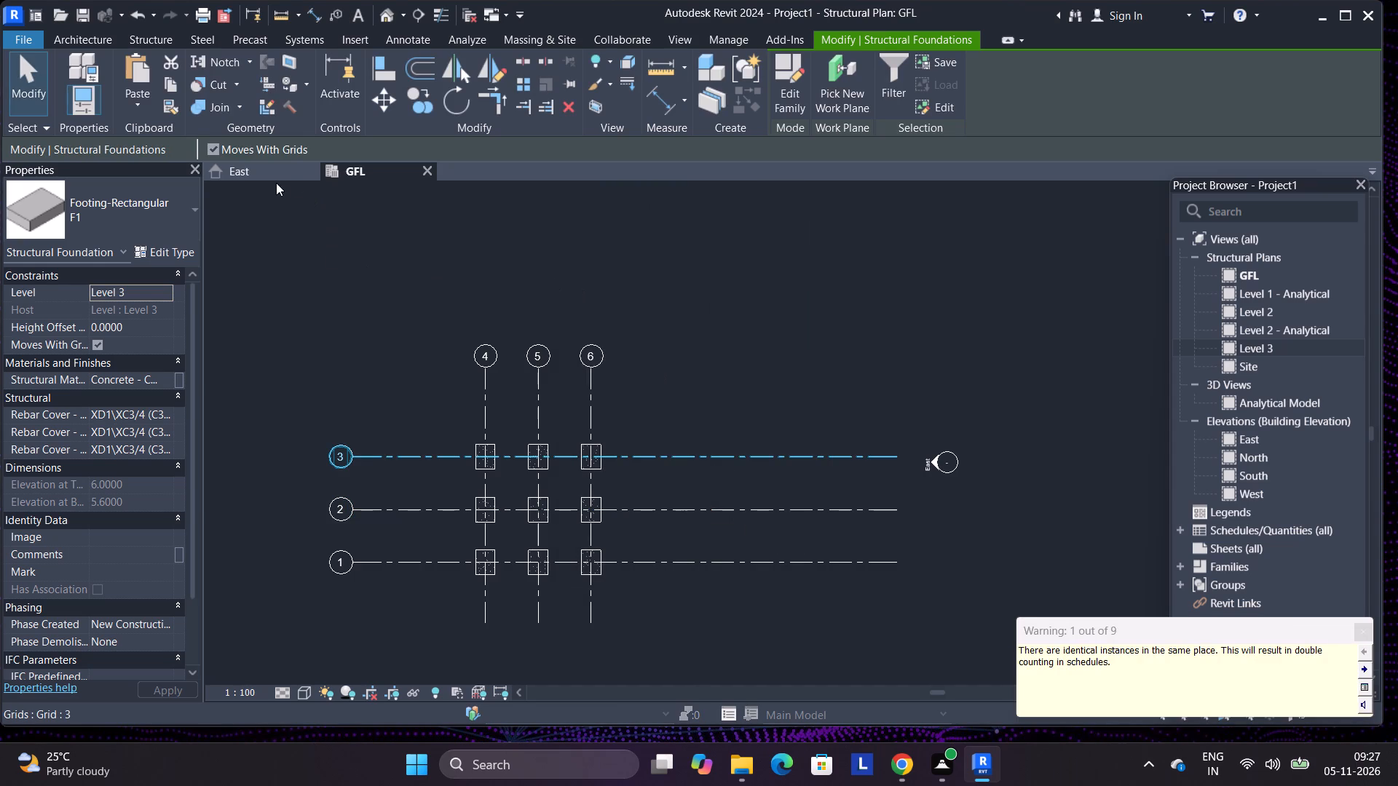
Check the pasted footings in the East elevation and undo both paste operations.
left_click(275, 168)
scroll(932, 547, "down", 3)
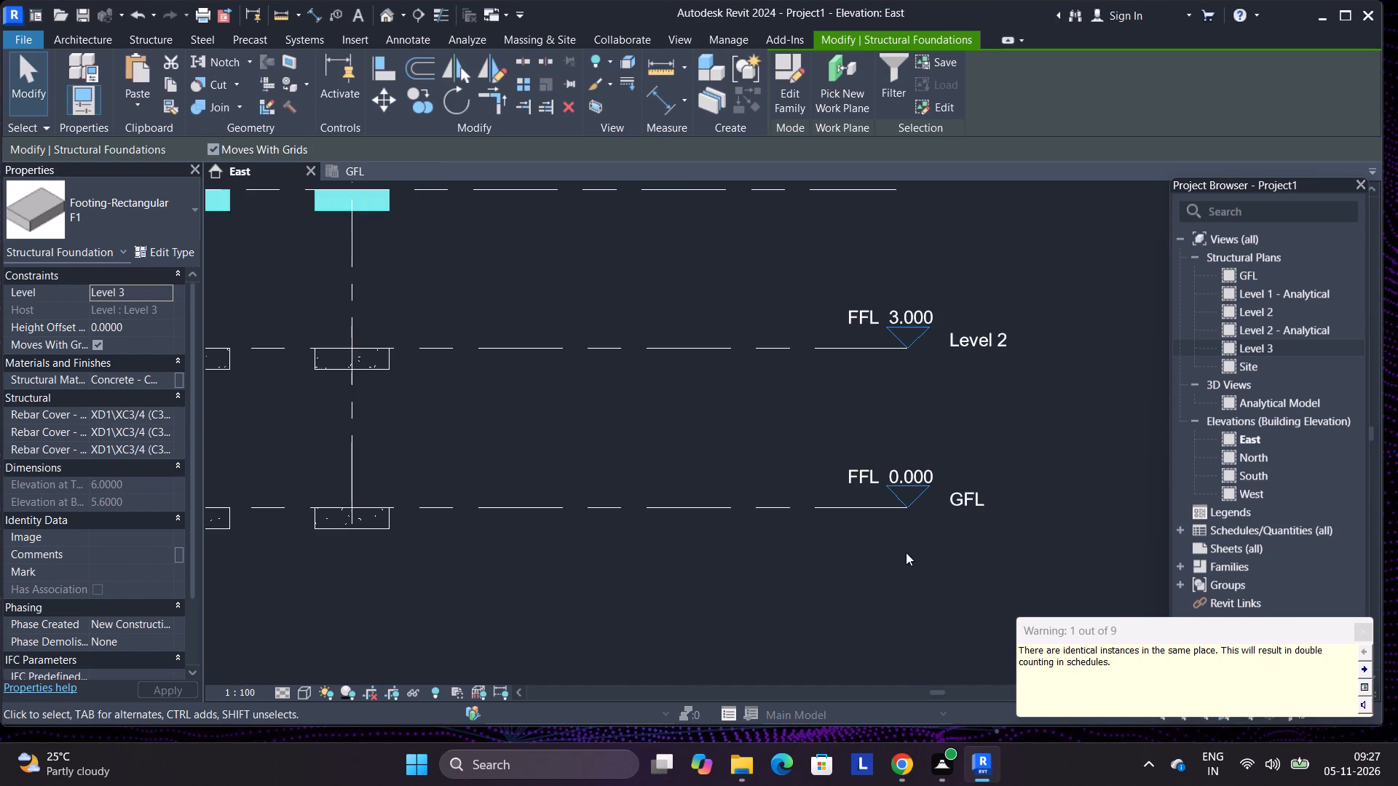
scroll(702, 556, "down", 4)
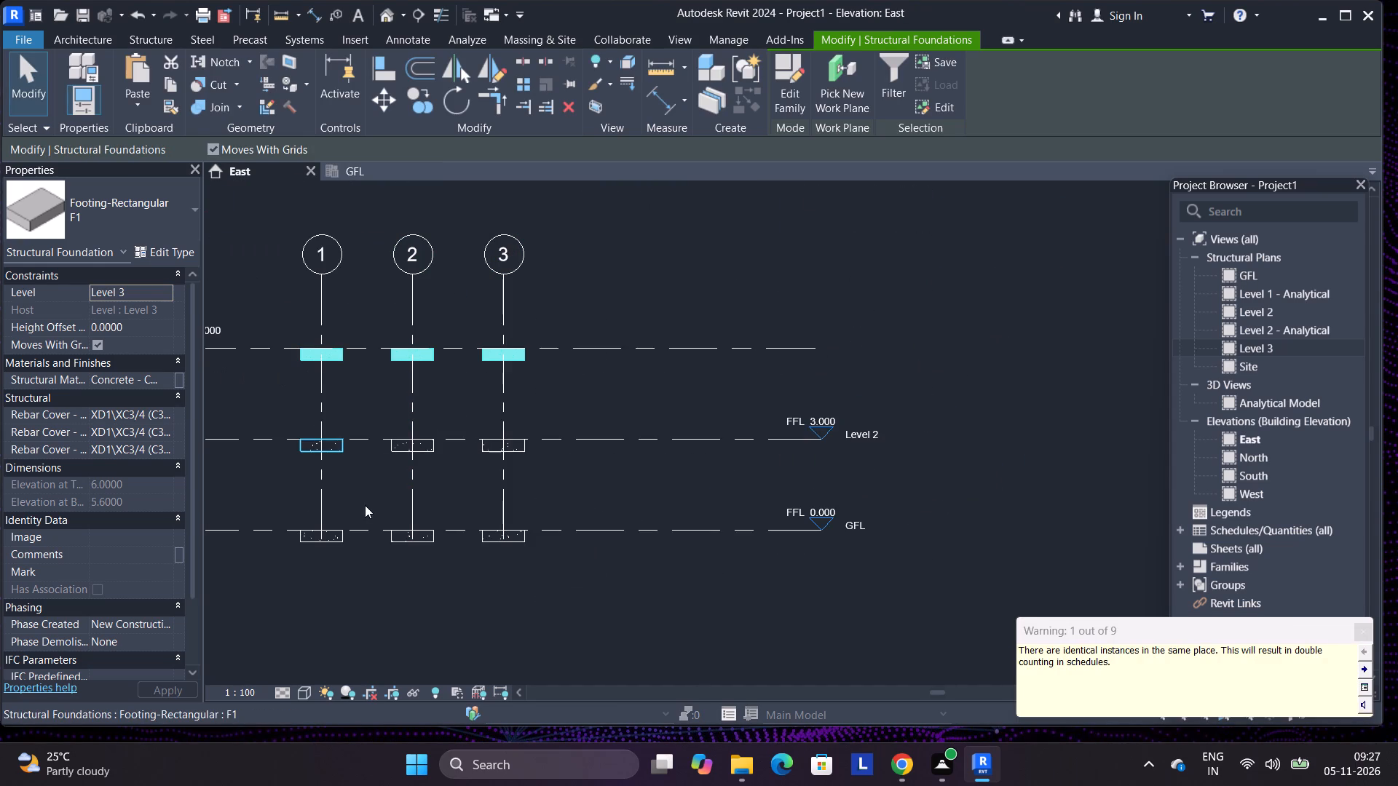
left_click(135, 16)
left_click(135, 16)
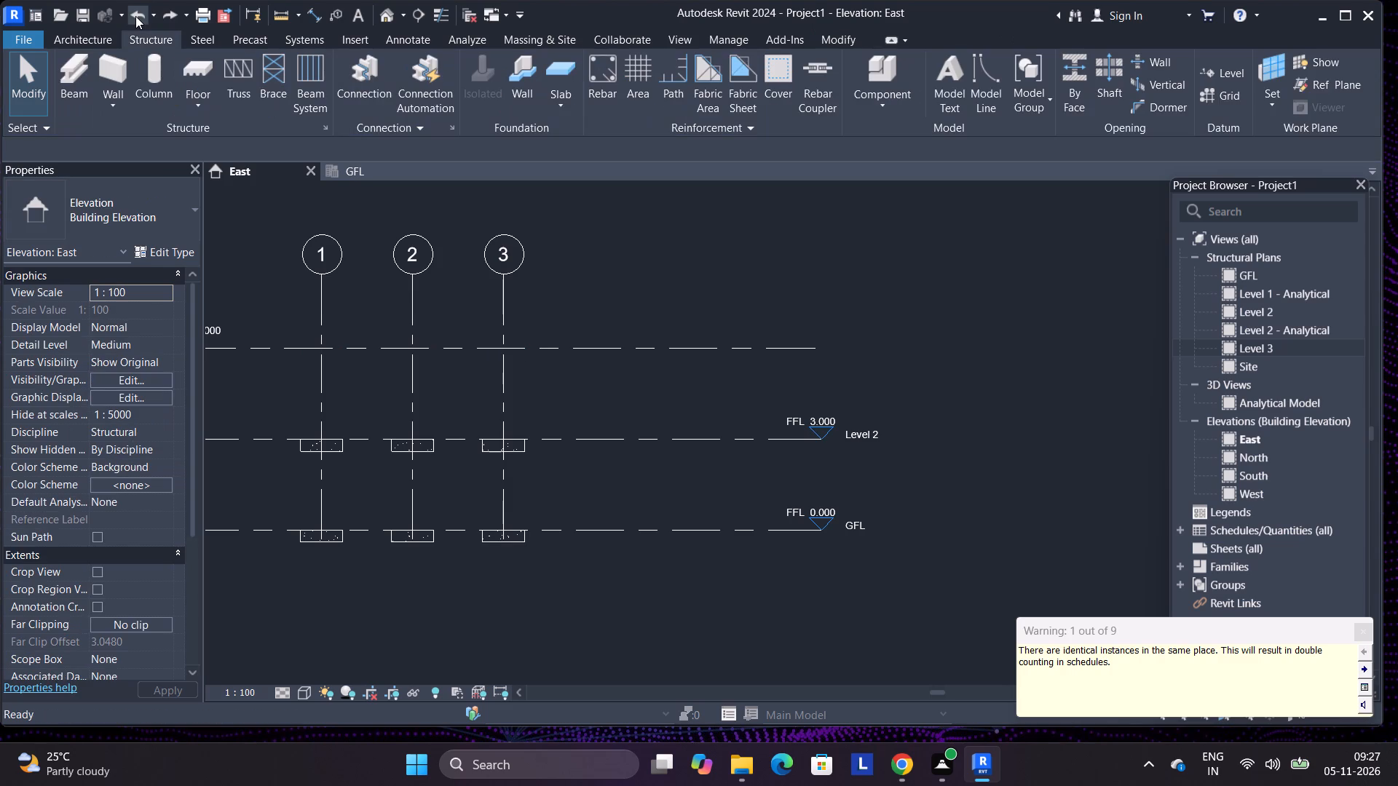
Select all F1 footings in the GFL plan, copy them, and paste them aligned to Level 2 and Level 3.
left_click(338, 162)
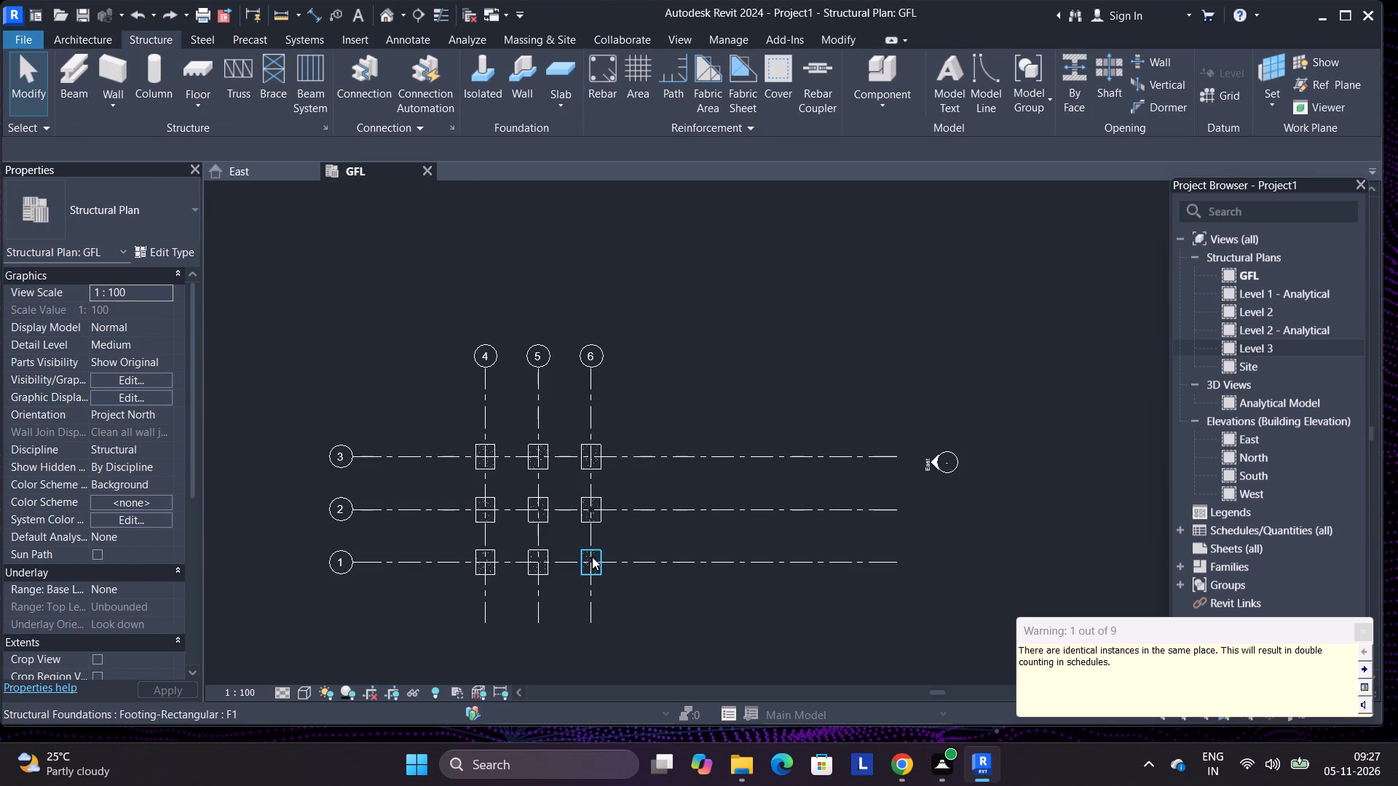
left_click(593, 558)
right_click(593, 555)
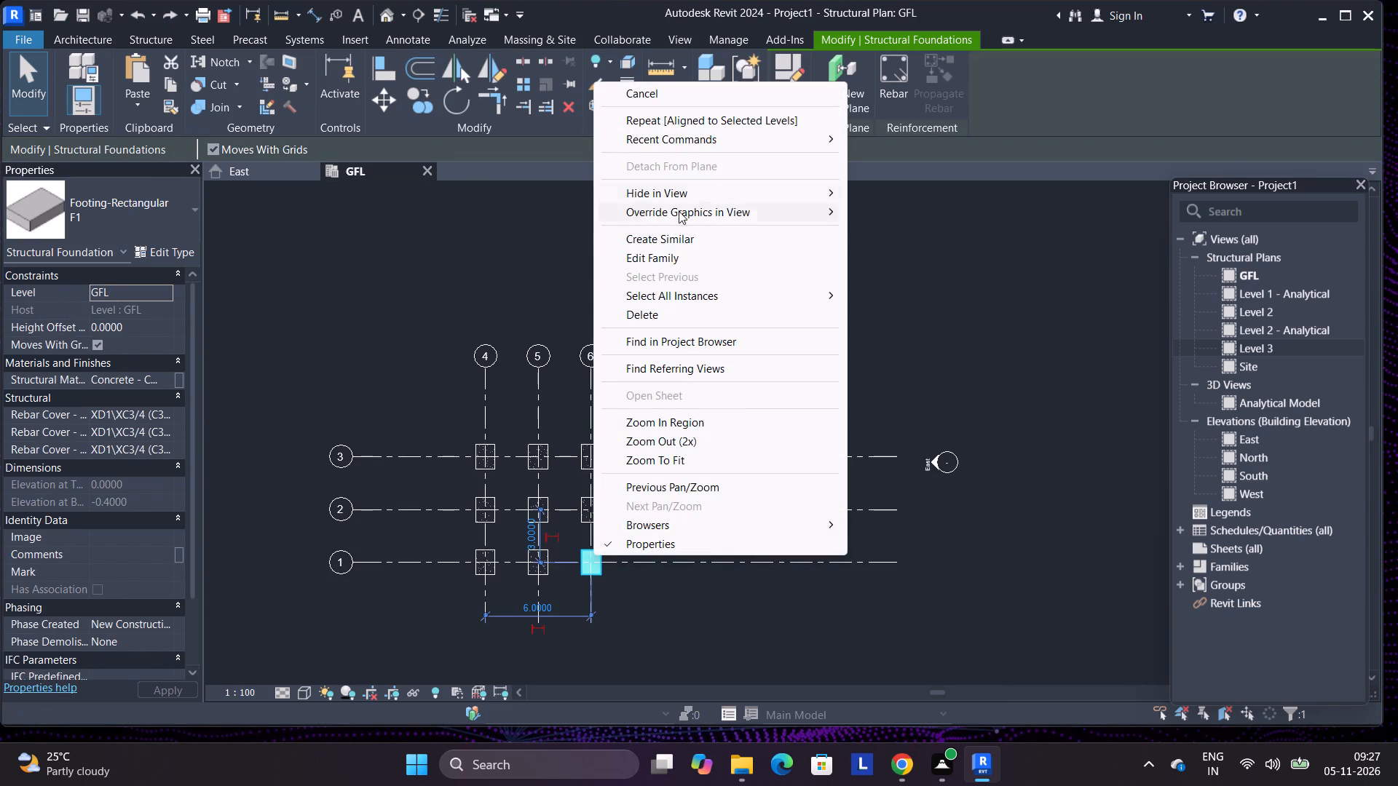
left_click(663, 299)
left_click(923, 293)
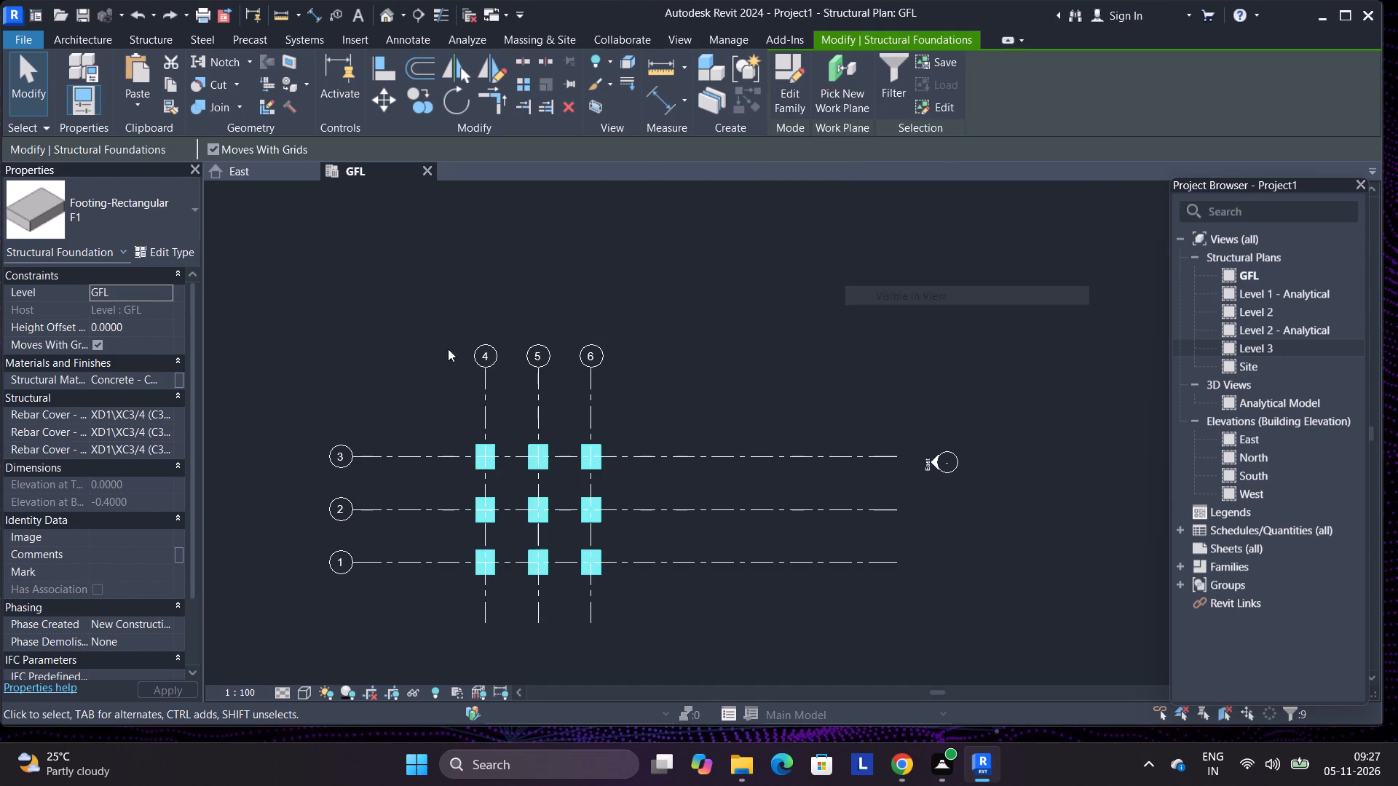
left_click(163, 79)
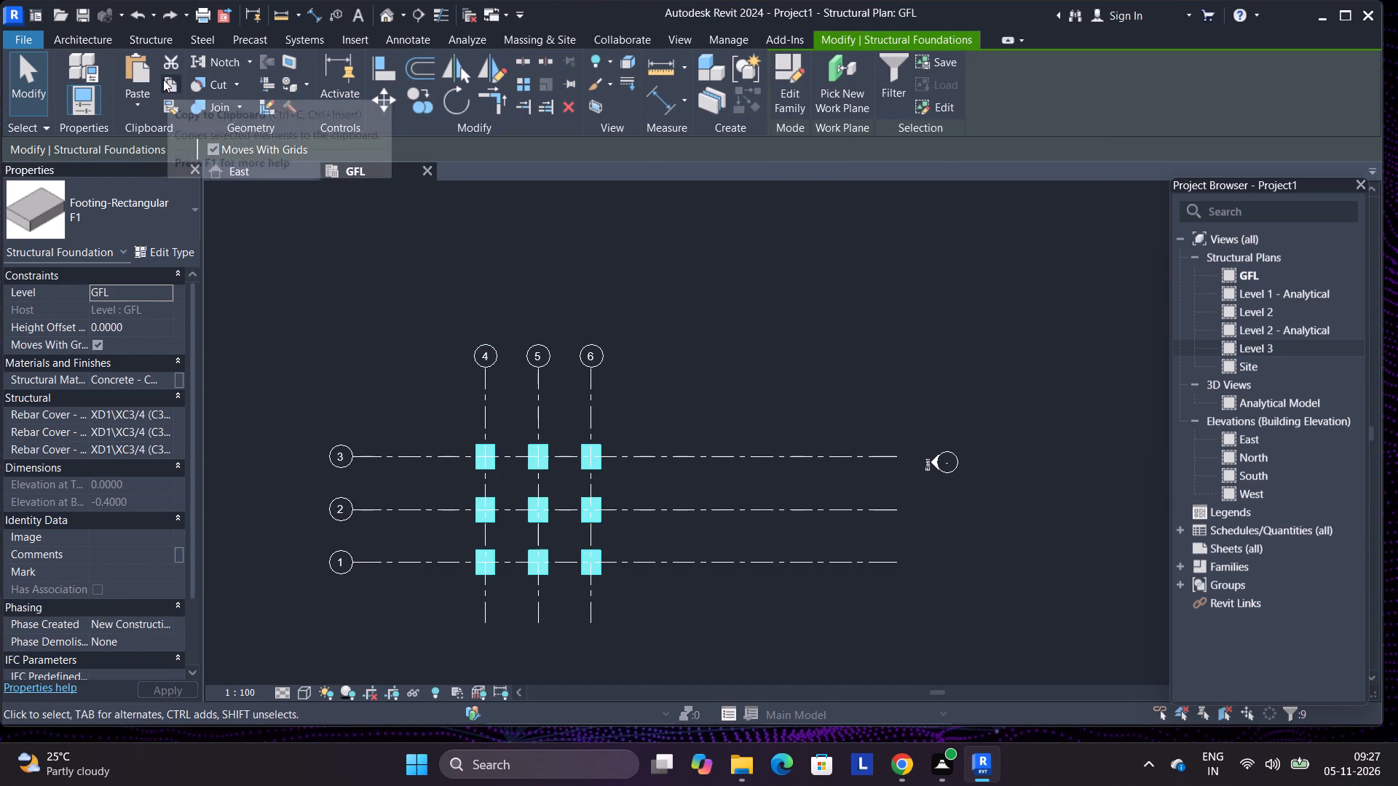
left_click(138, 110)
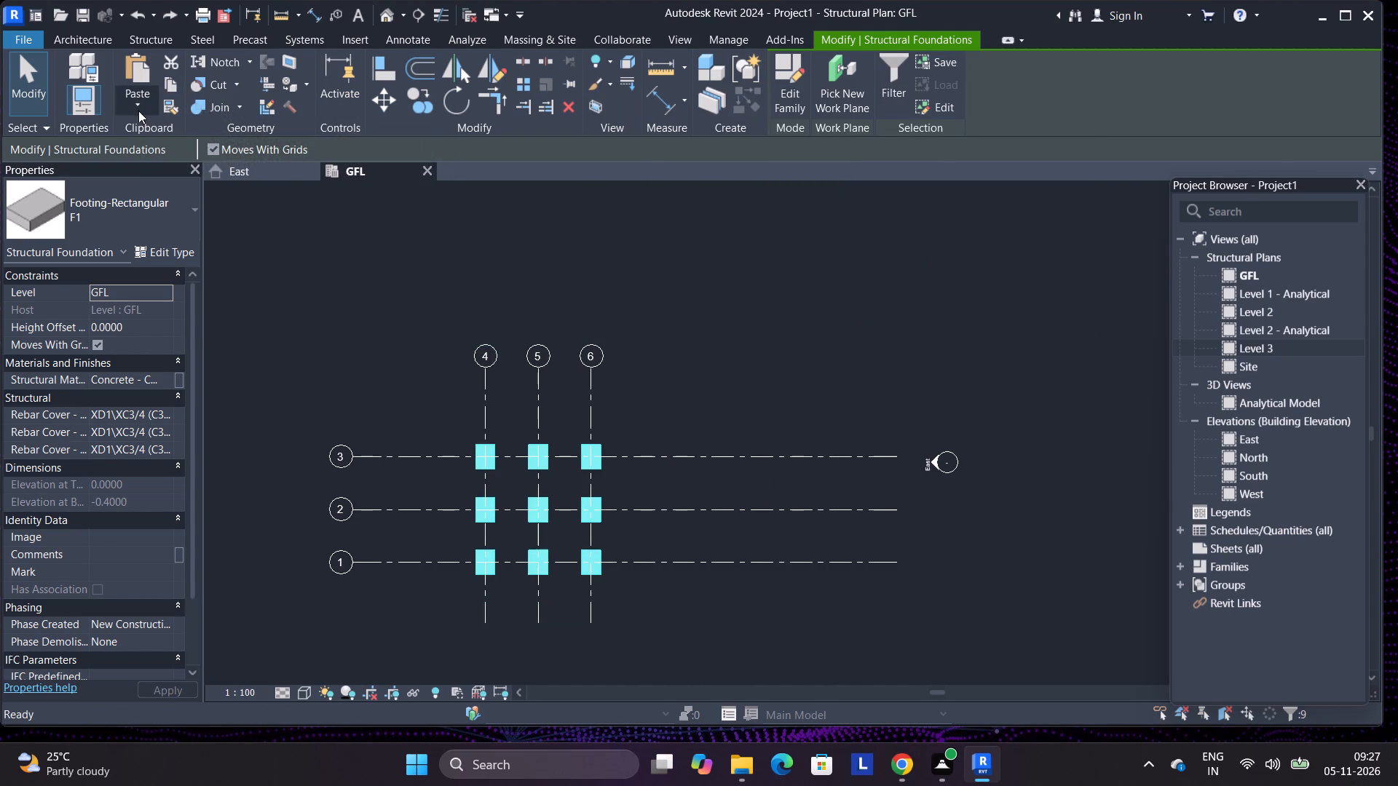
left_click(167, 167)
left_click_drag(657, 262, 662, 298)
left_click(684, 512)
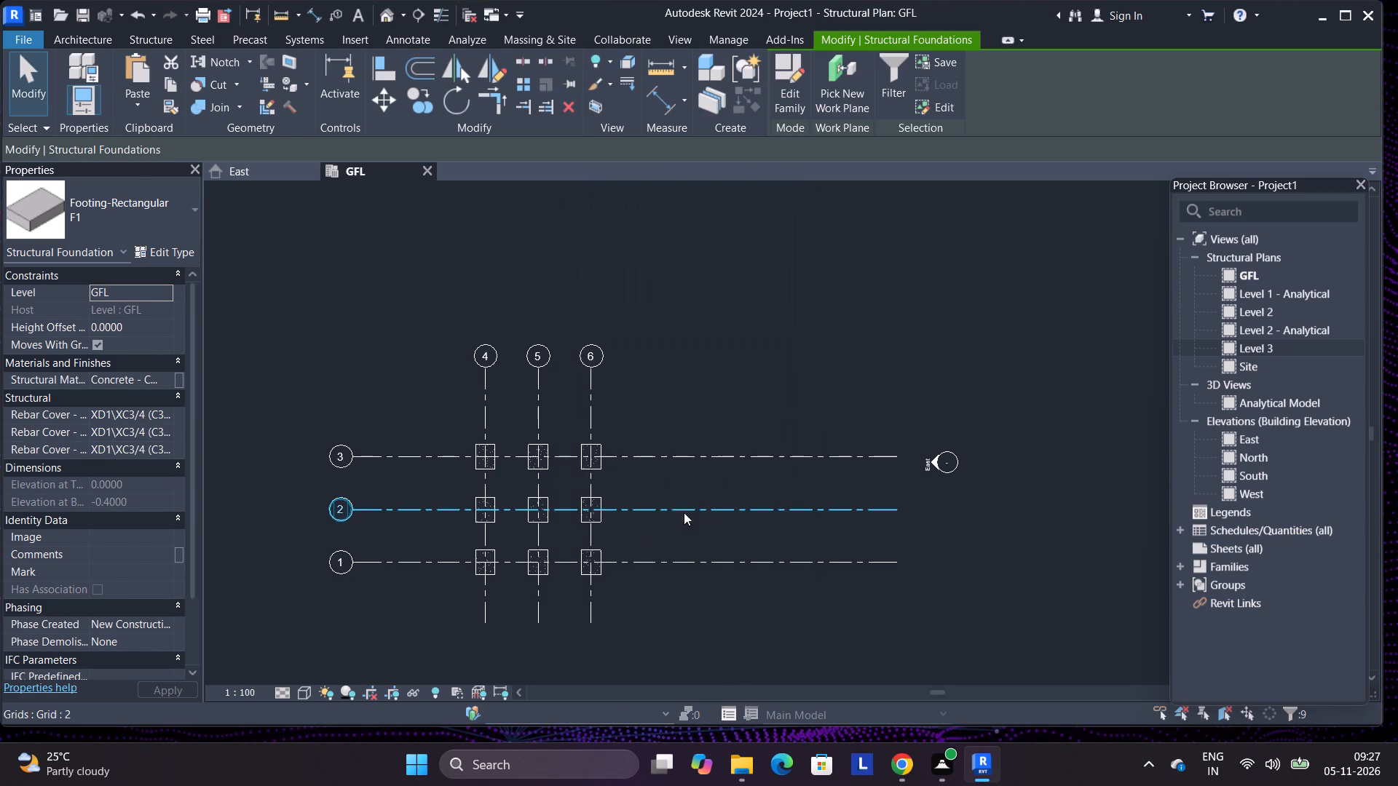
Examine the copied footings in the East elevation and the 3D view.
left_click(254, 183)
left_click(257, 175)
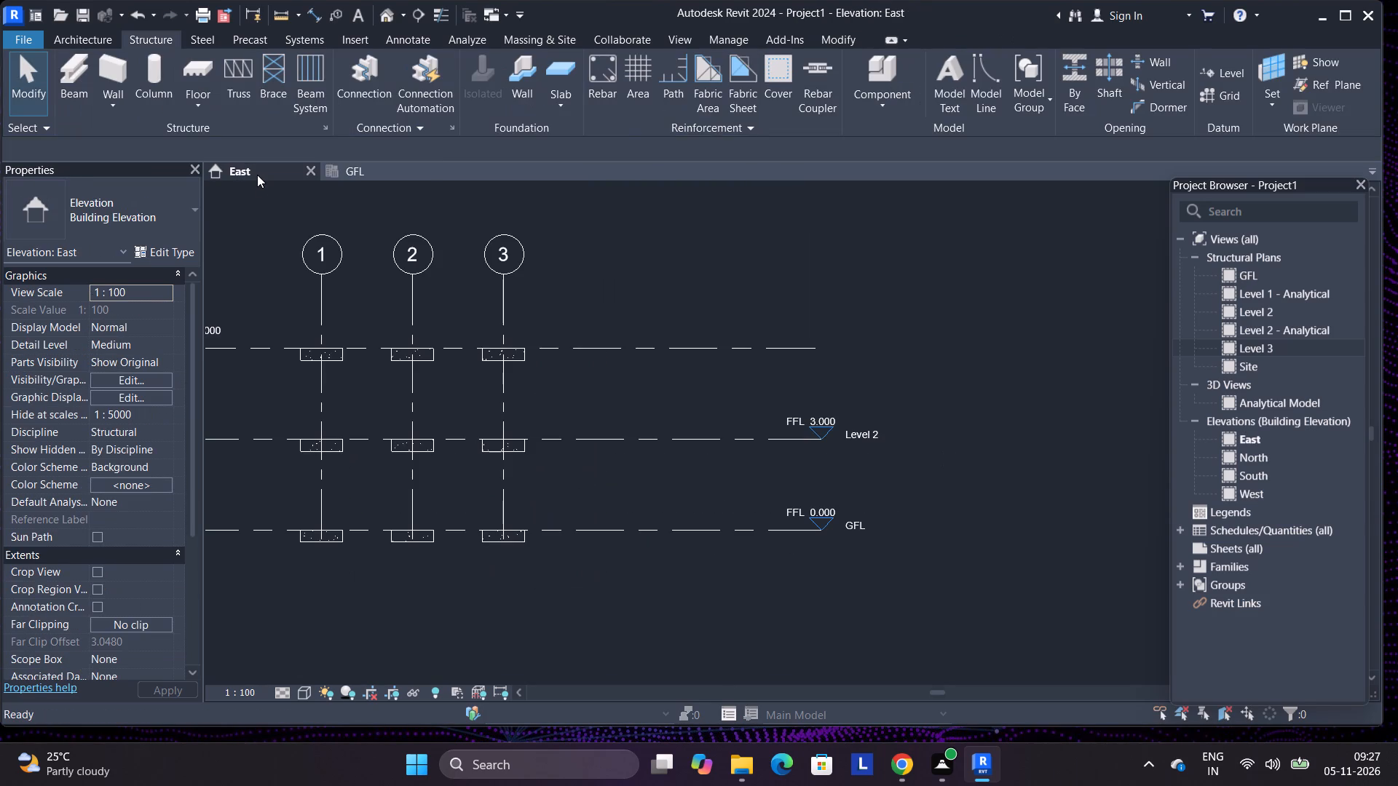
left_click(361, 173)
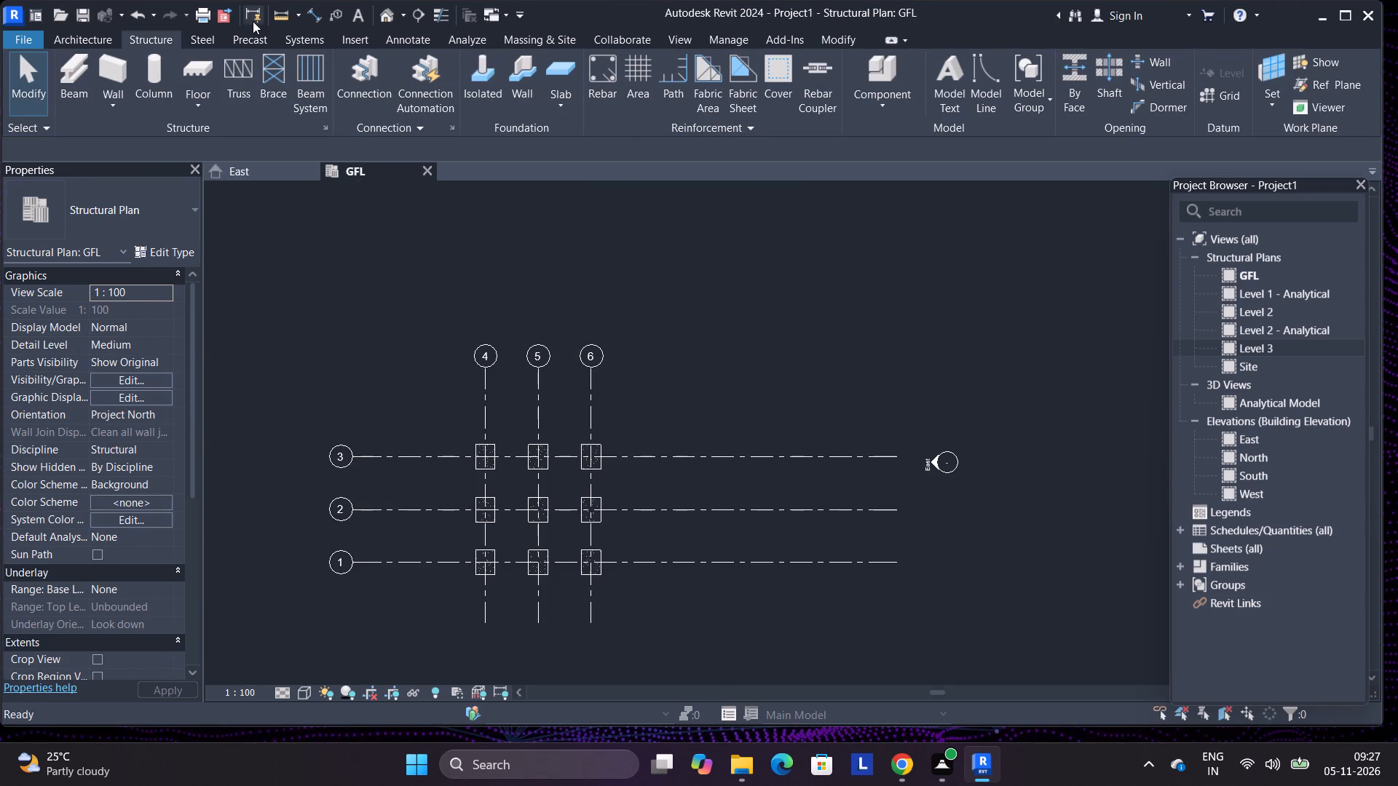
left_click(388, 16)
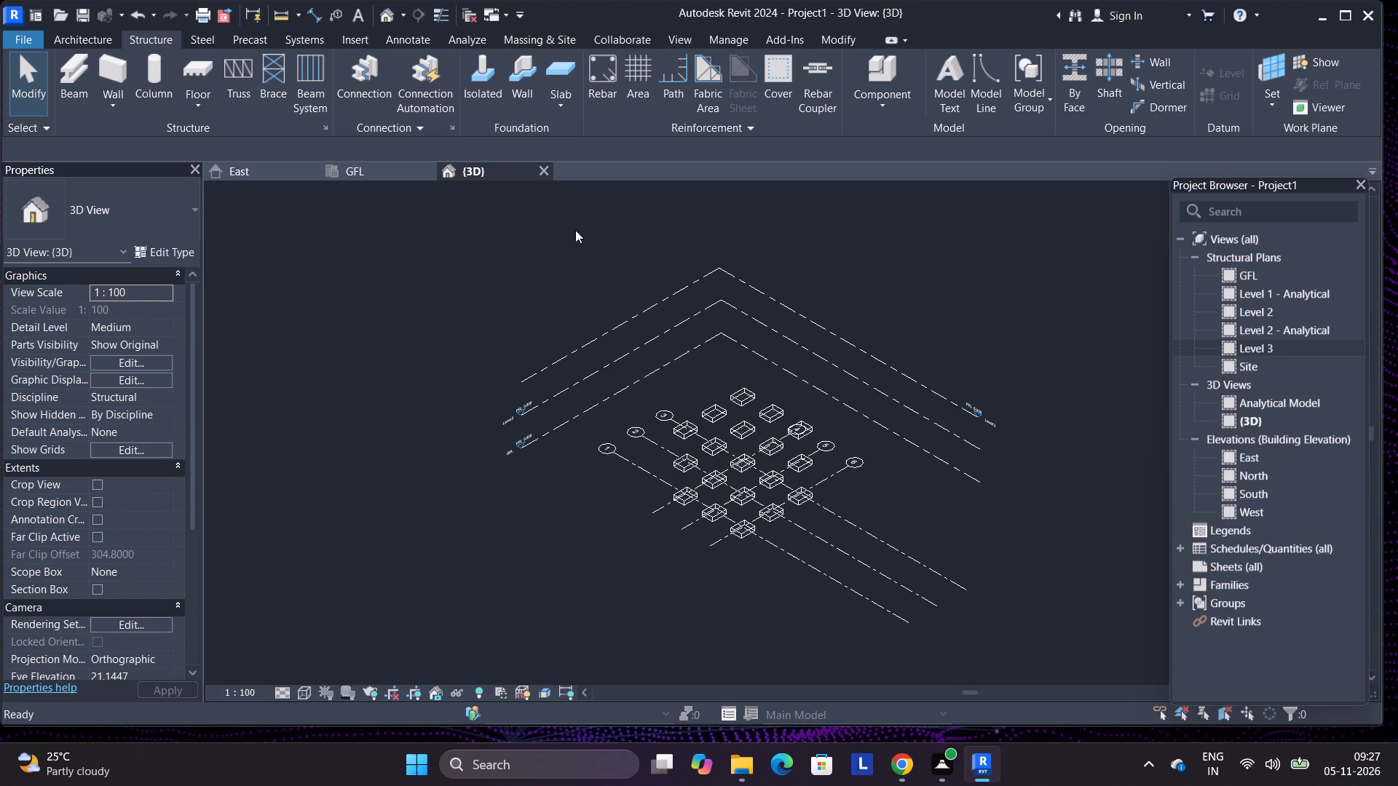
scroll(817, 499, "up", 4)
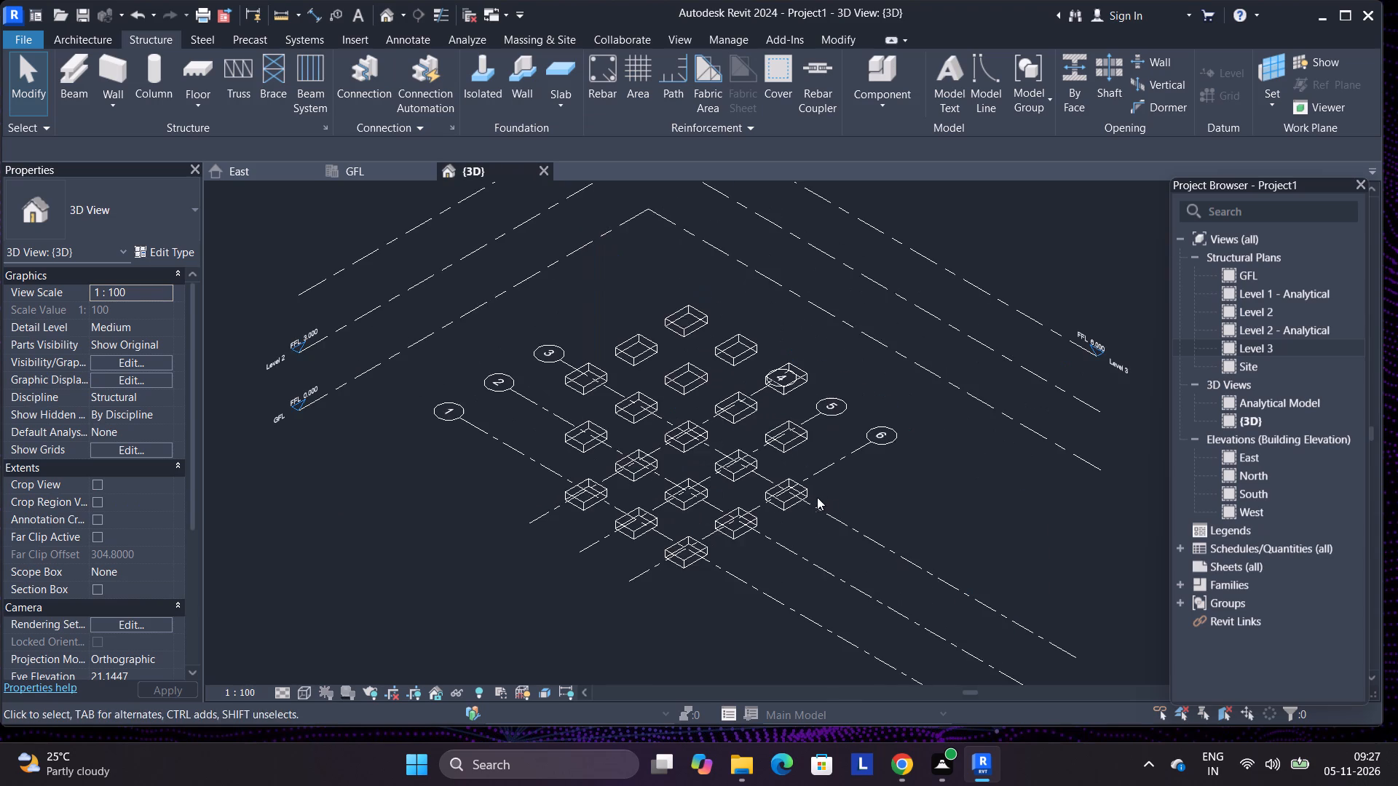
scroll(768, 546, "up", 2)
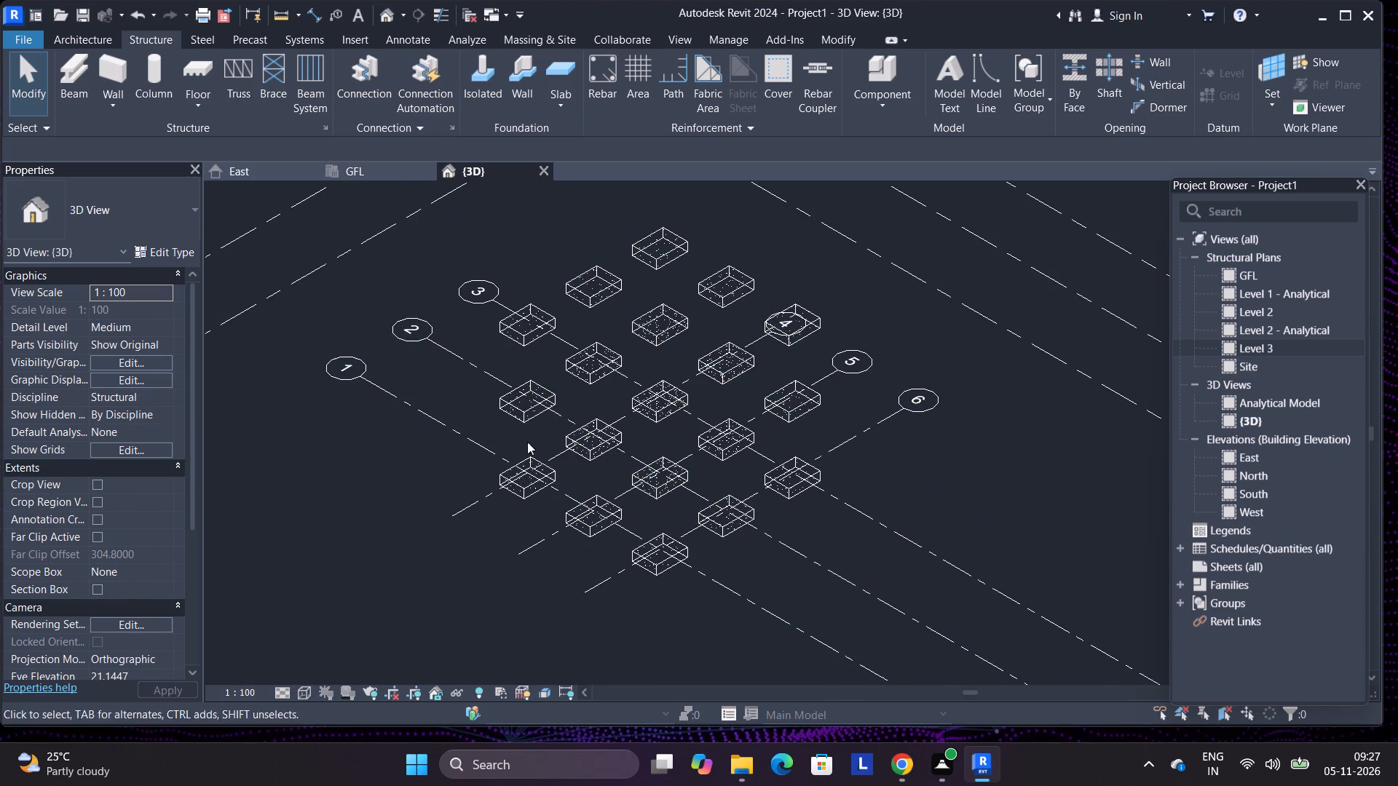
left_click(420, 182)
left_click(417, 179)
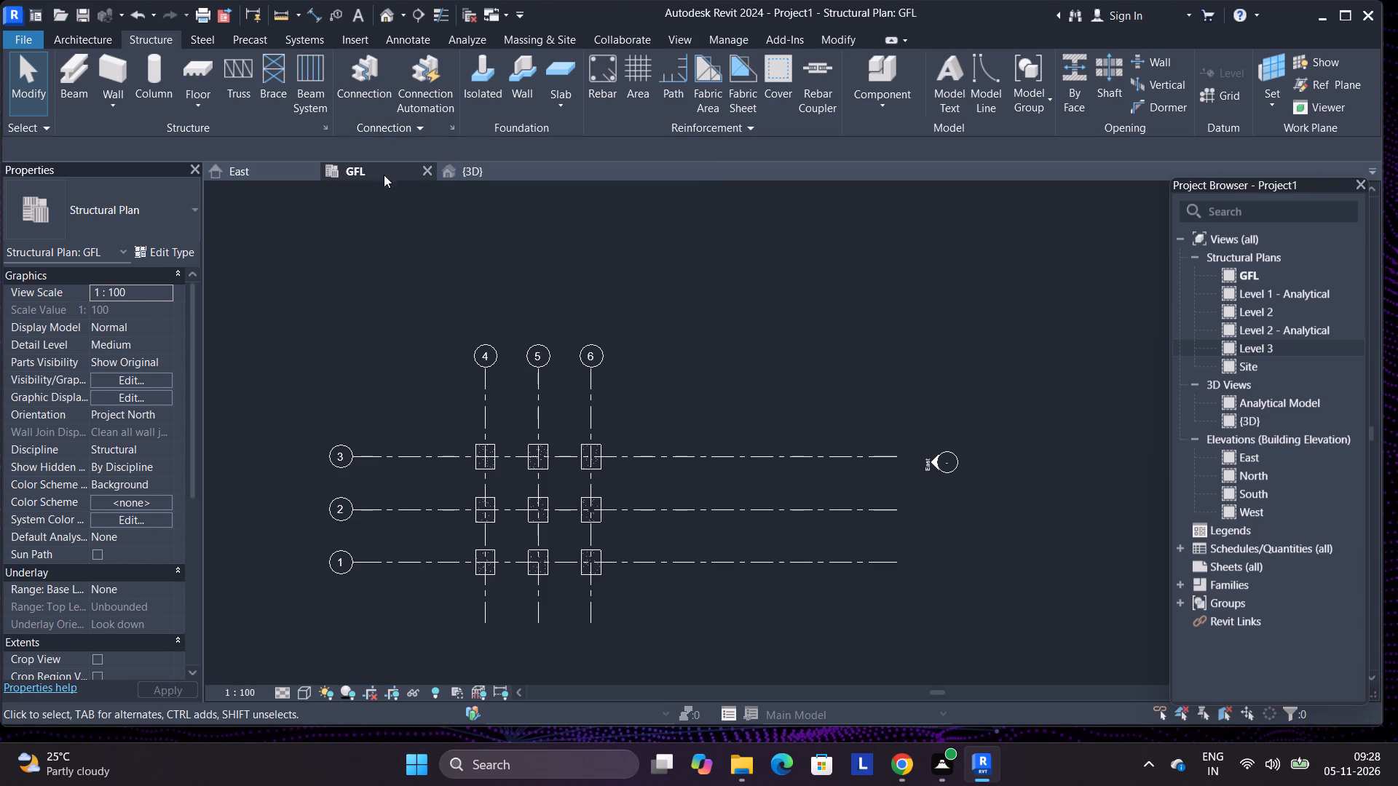
left_click(253, 176)
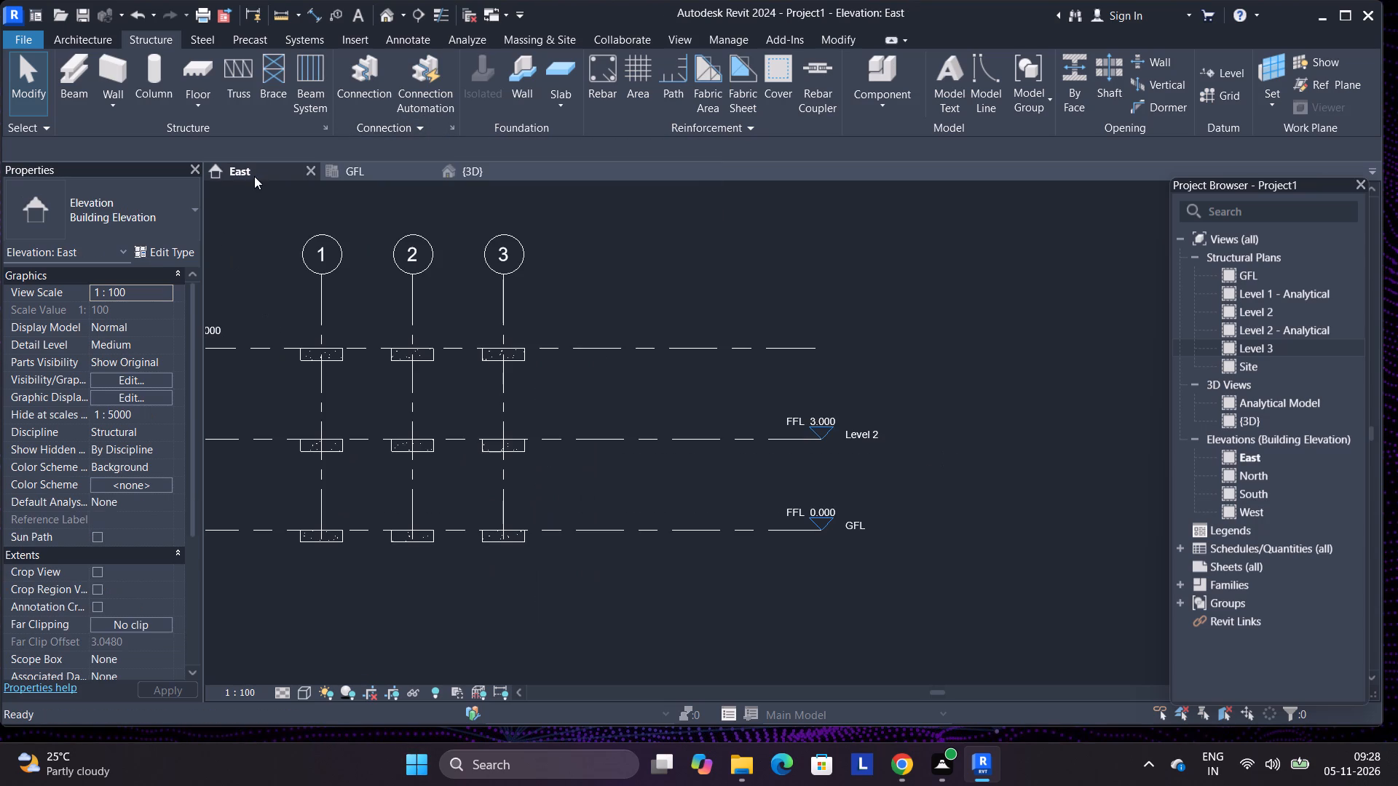
left_click(355, 166)
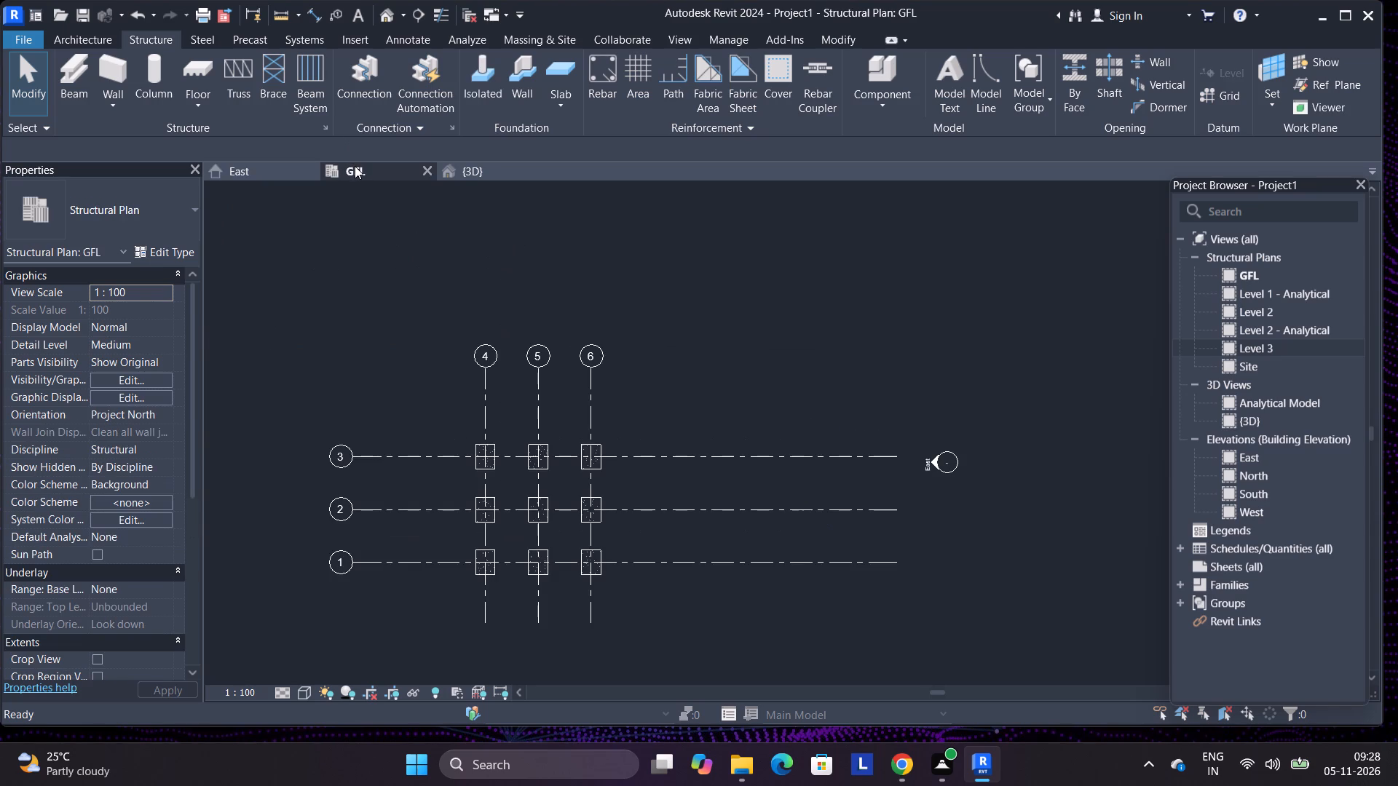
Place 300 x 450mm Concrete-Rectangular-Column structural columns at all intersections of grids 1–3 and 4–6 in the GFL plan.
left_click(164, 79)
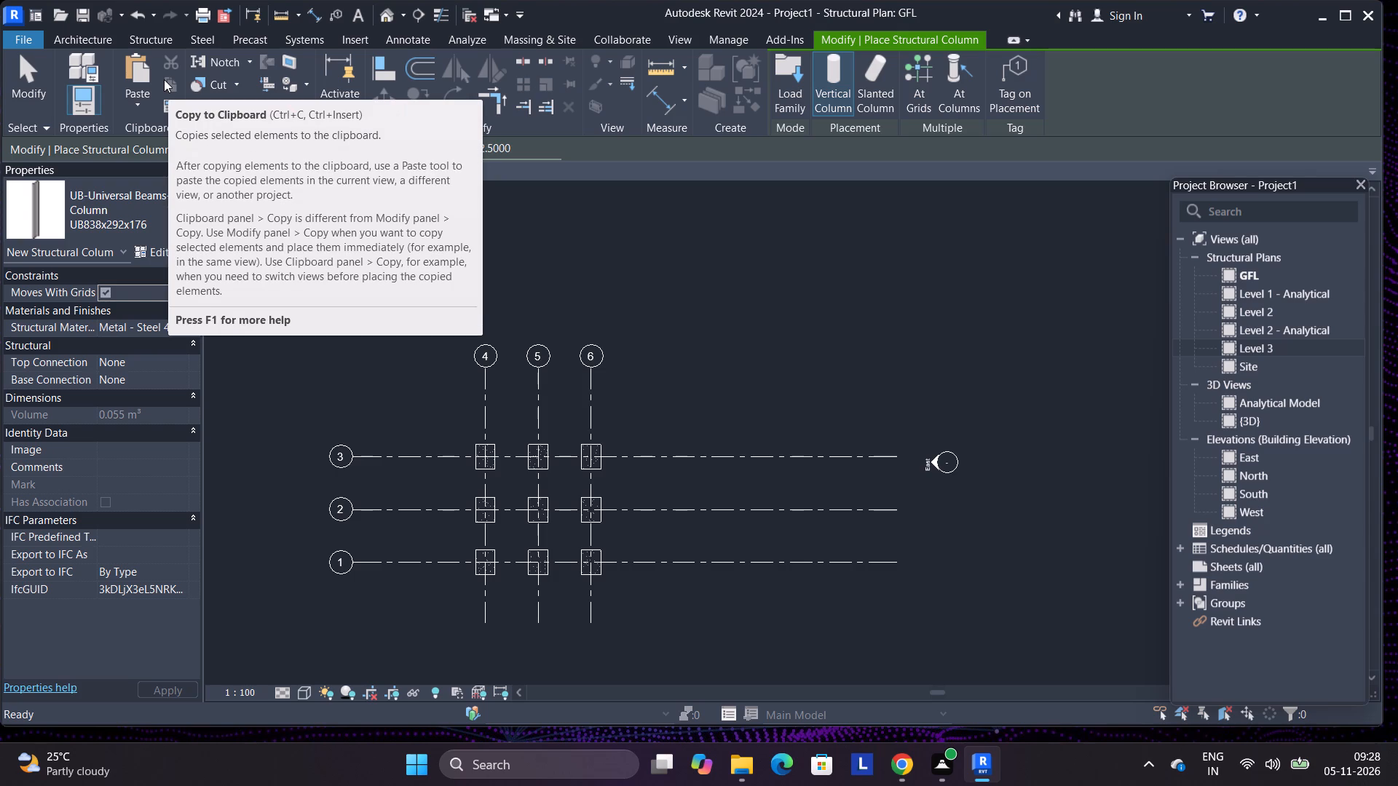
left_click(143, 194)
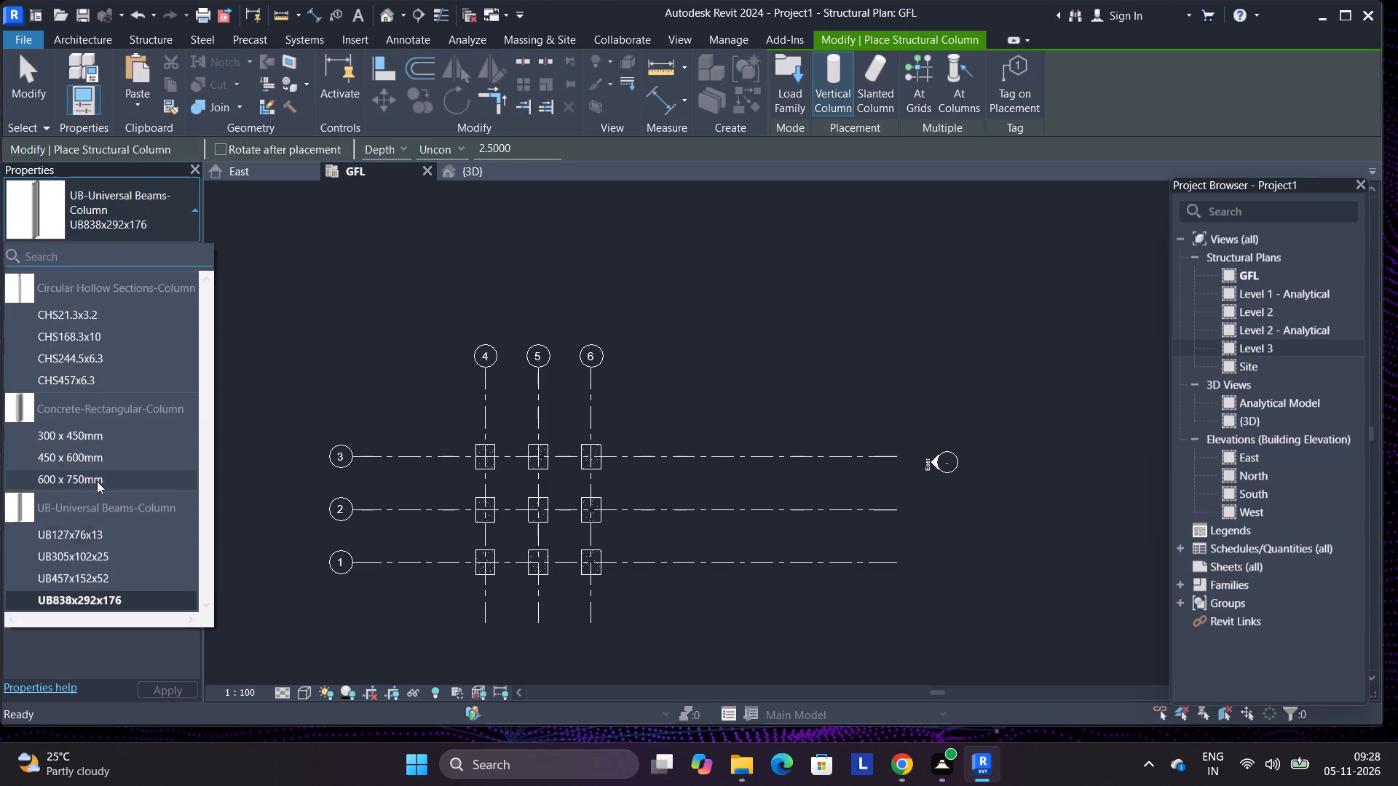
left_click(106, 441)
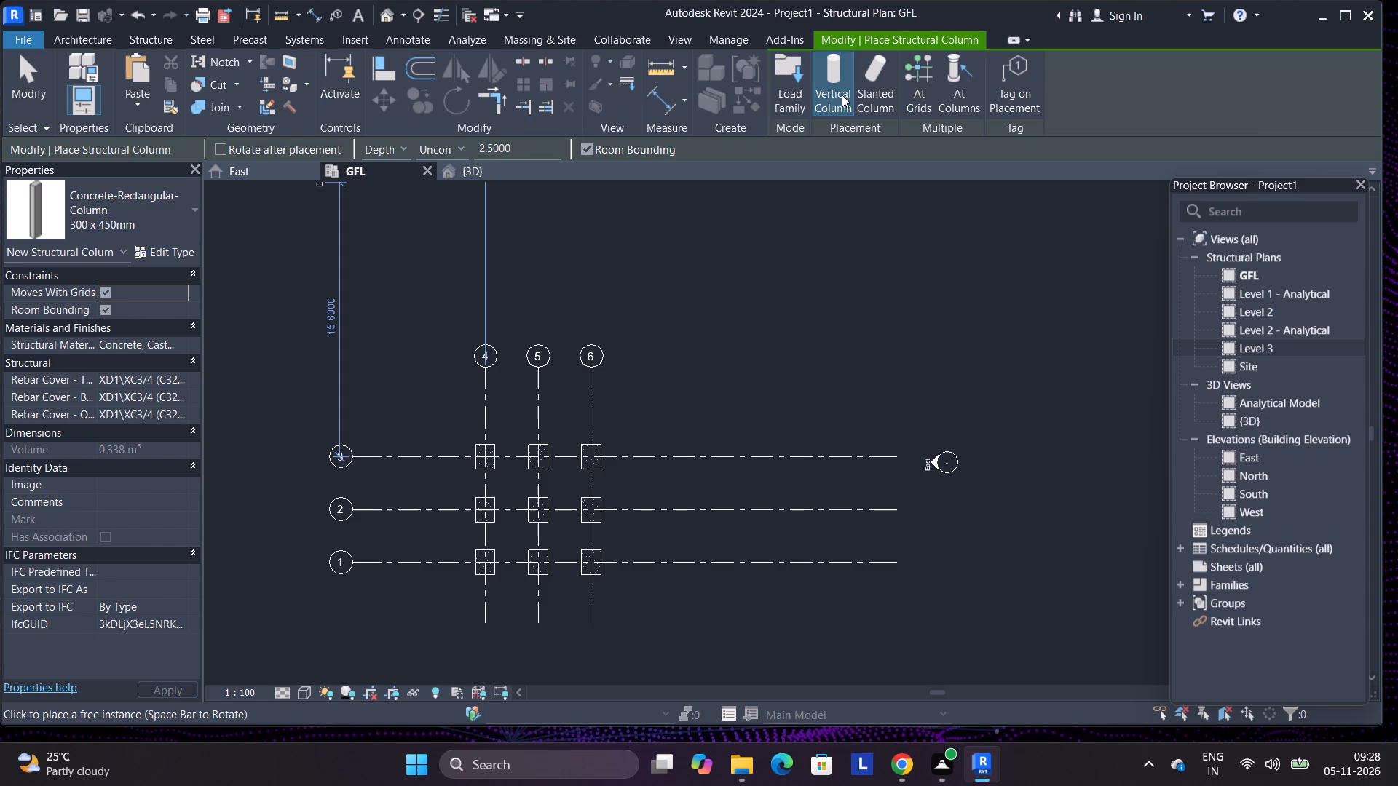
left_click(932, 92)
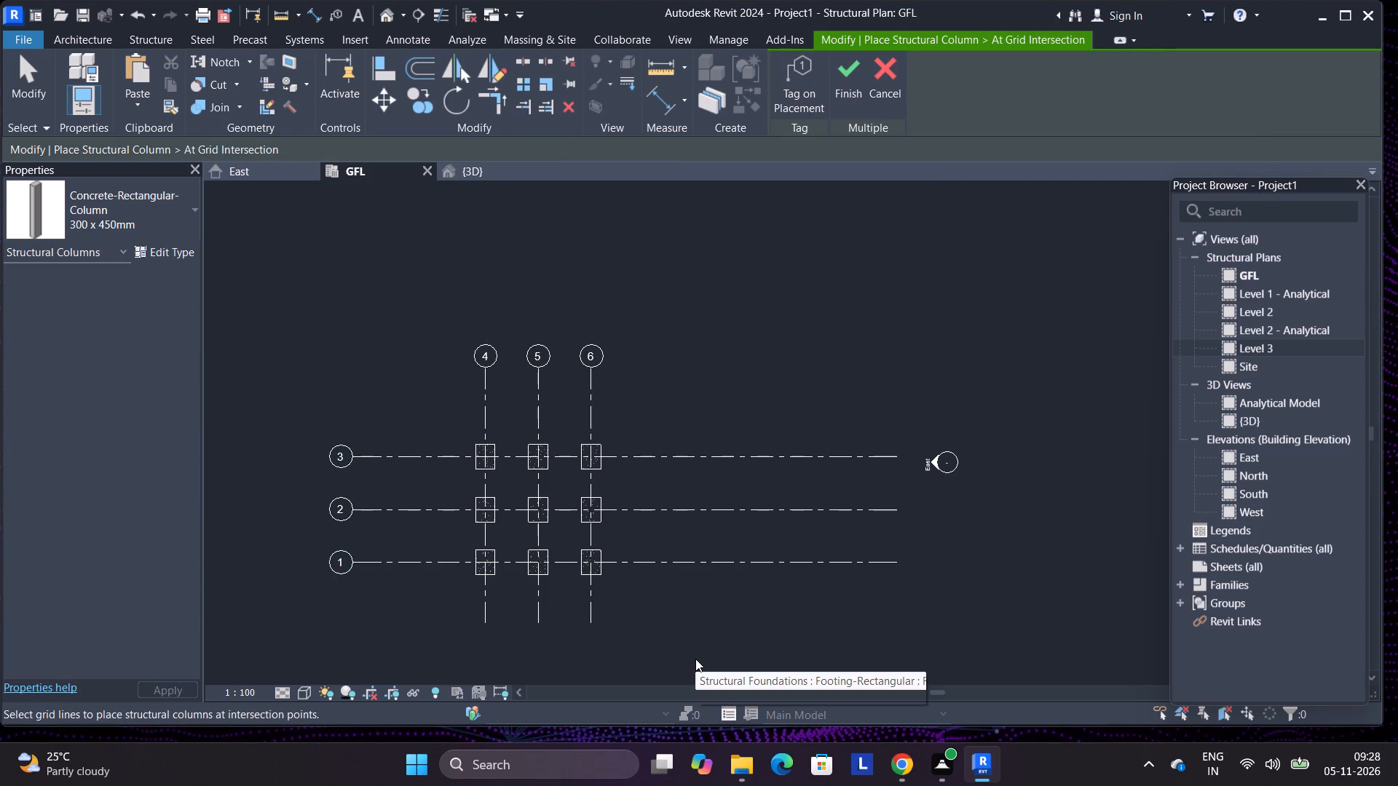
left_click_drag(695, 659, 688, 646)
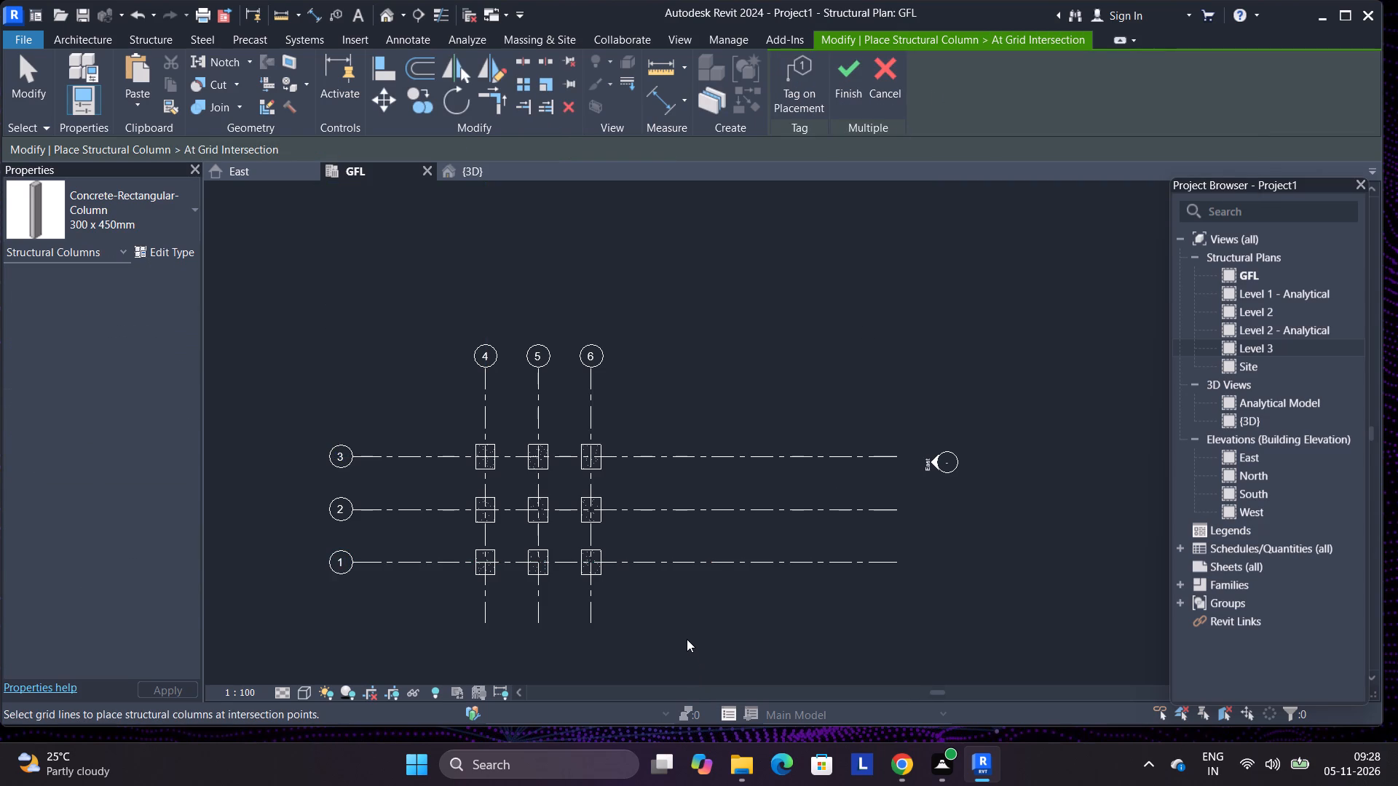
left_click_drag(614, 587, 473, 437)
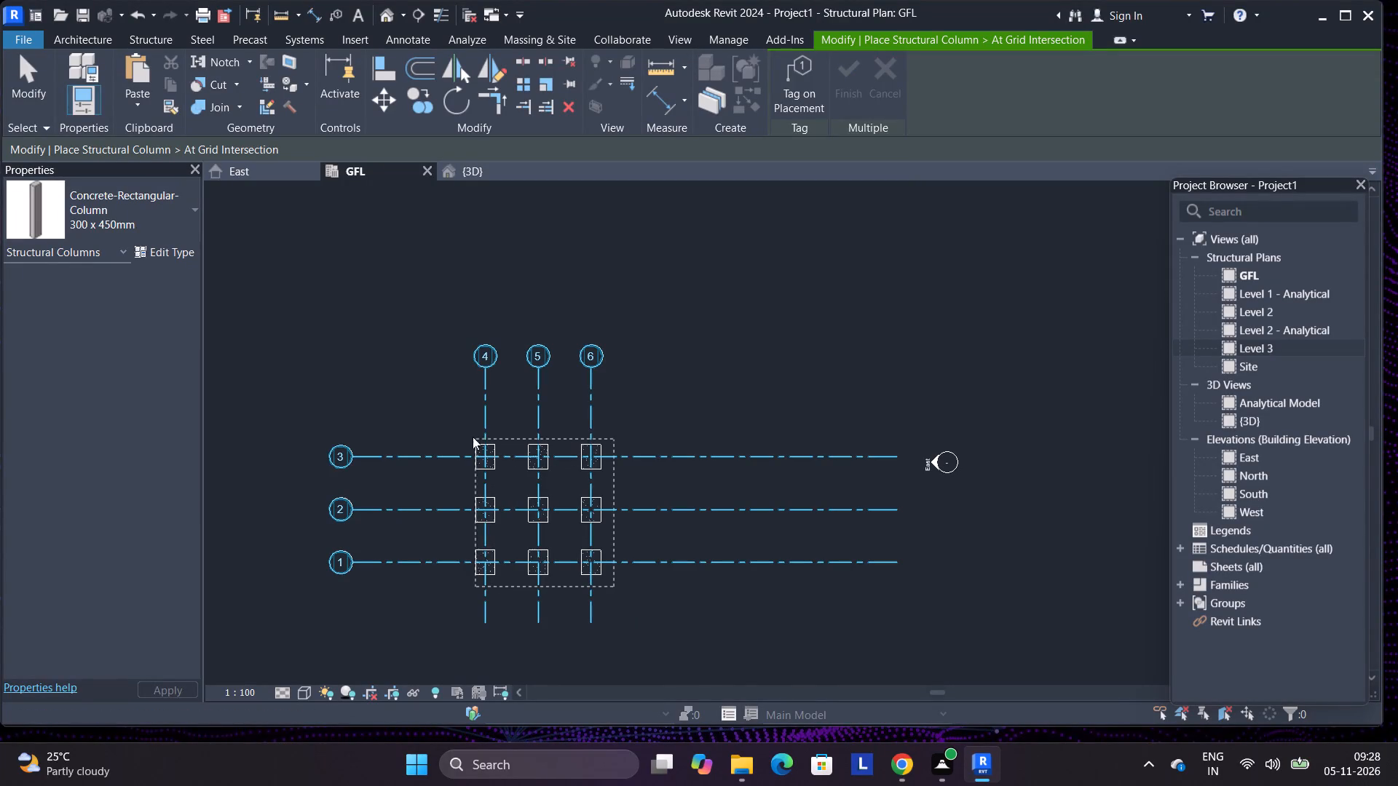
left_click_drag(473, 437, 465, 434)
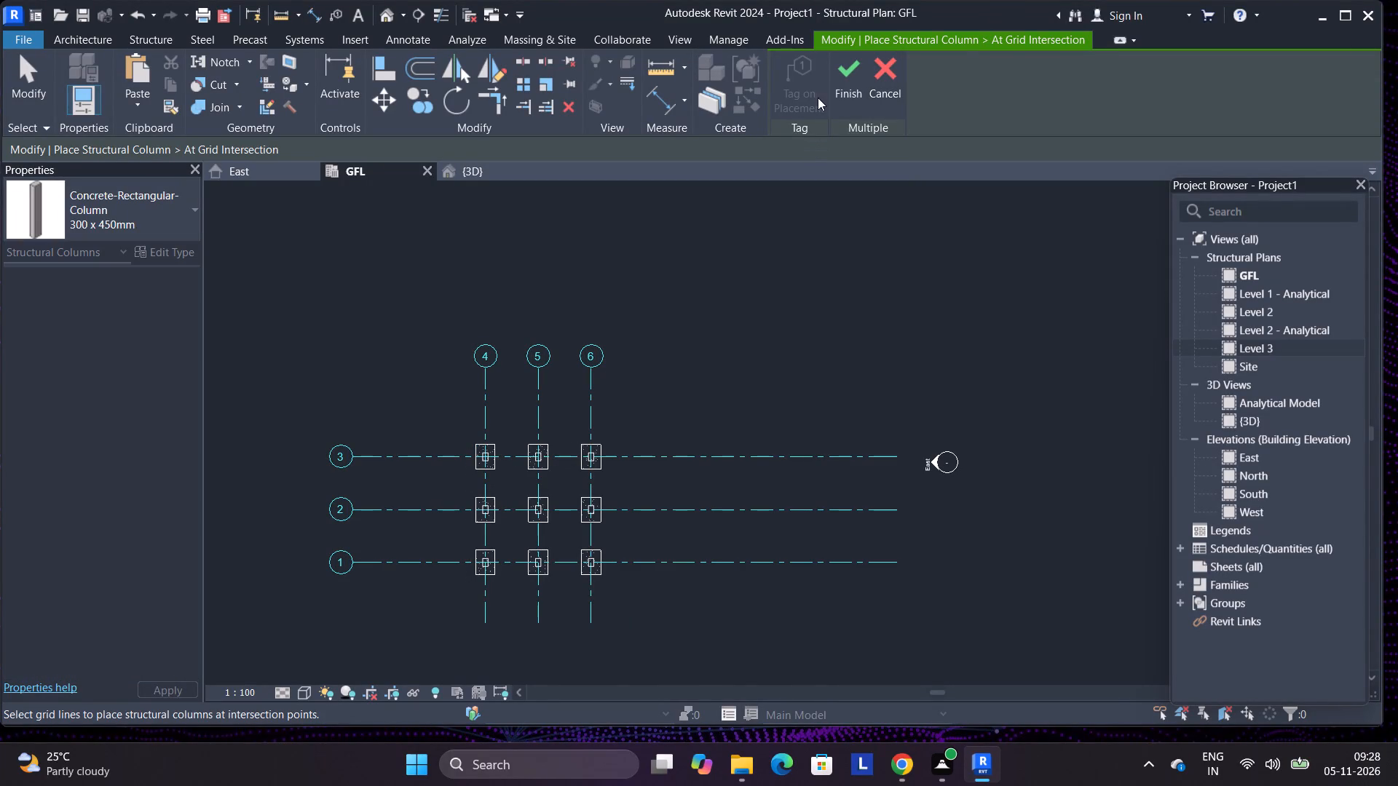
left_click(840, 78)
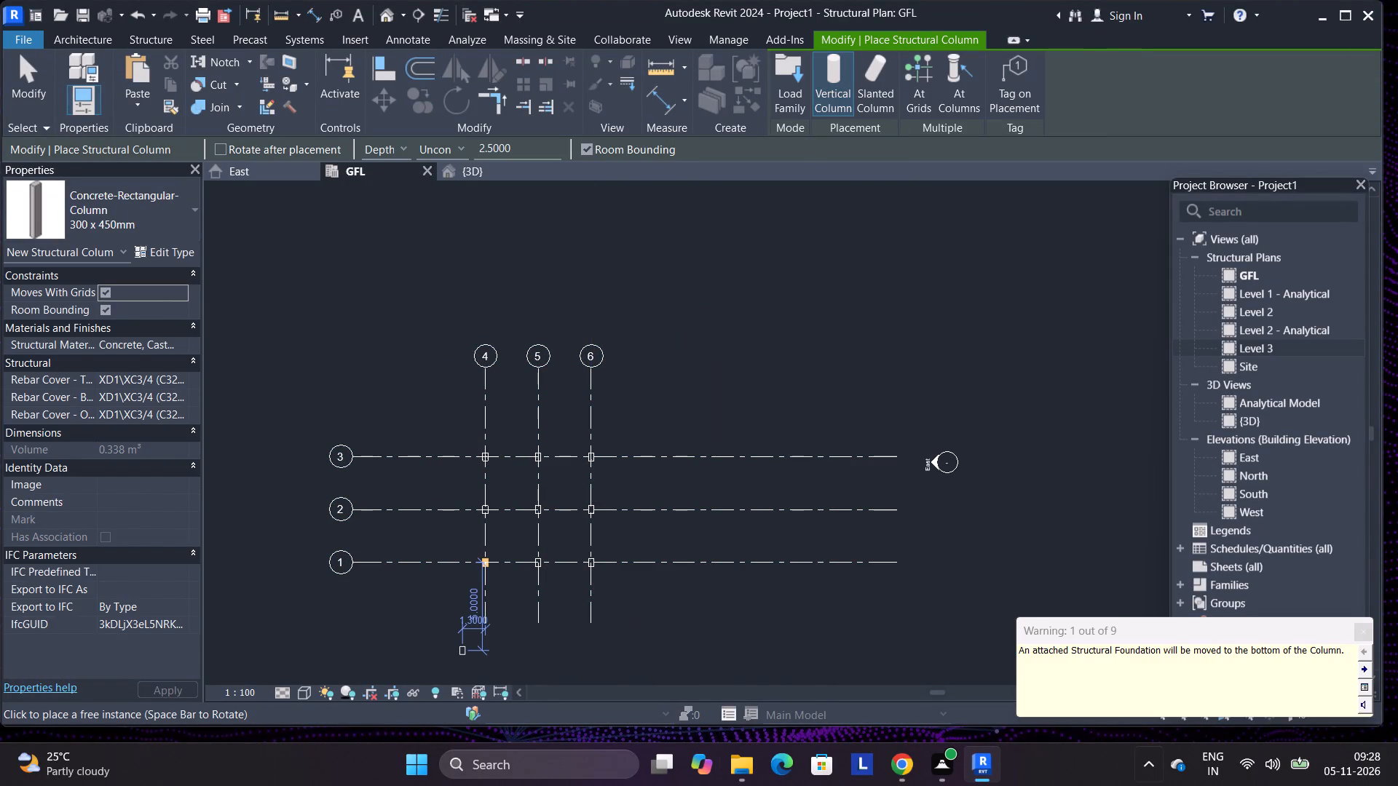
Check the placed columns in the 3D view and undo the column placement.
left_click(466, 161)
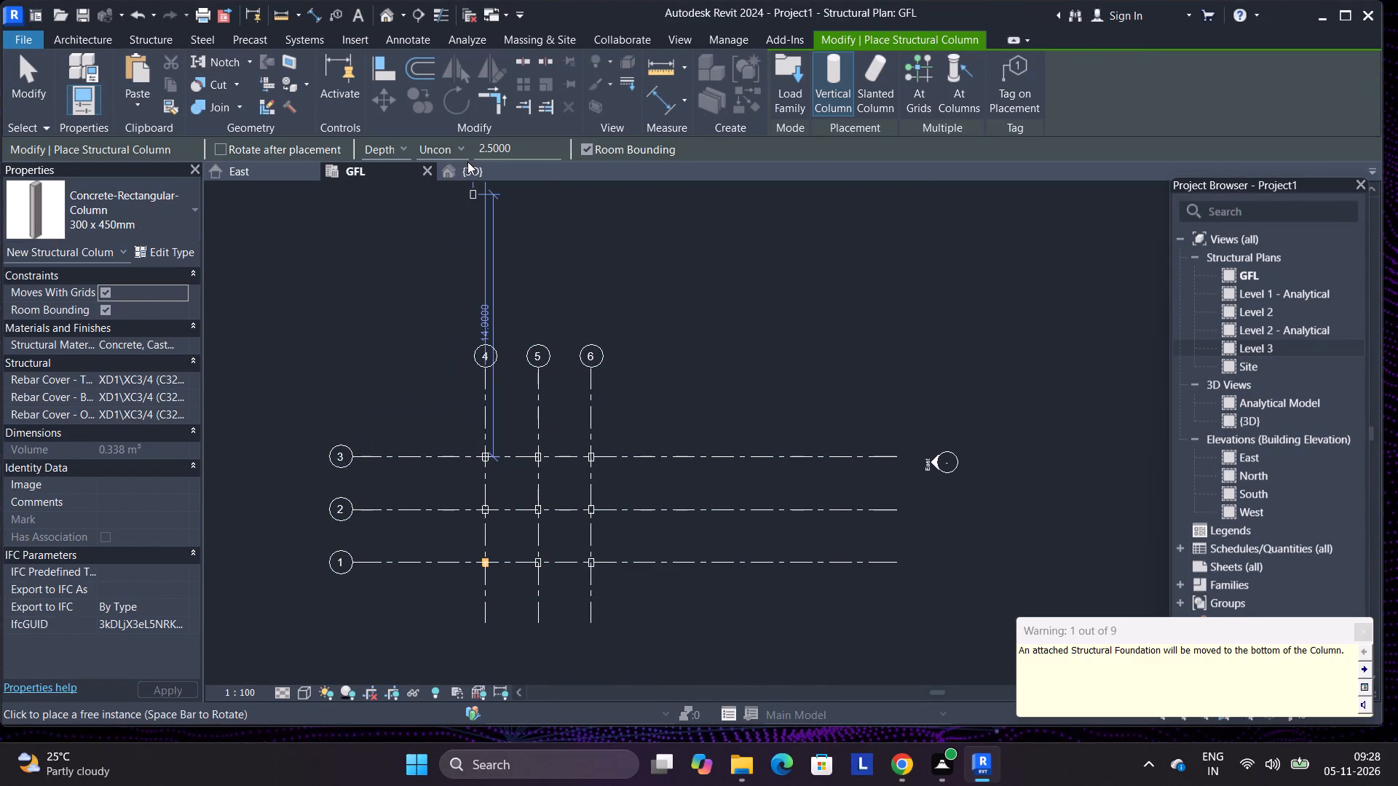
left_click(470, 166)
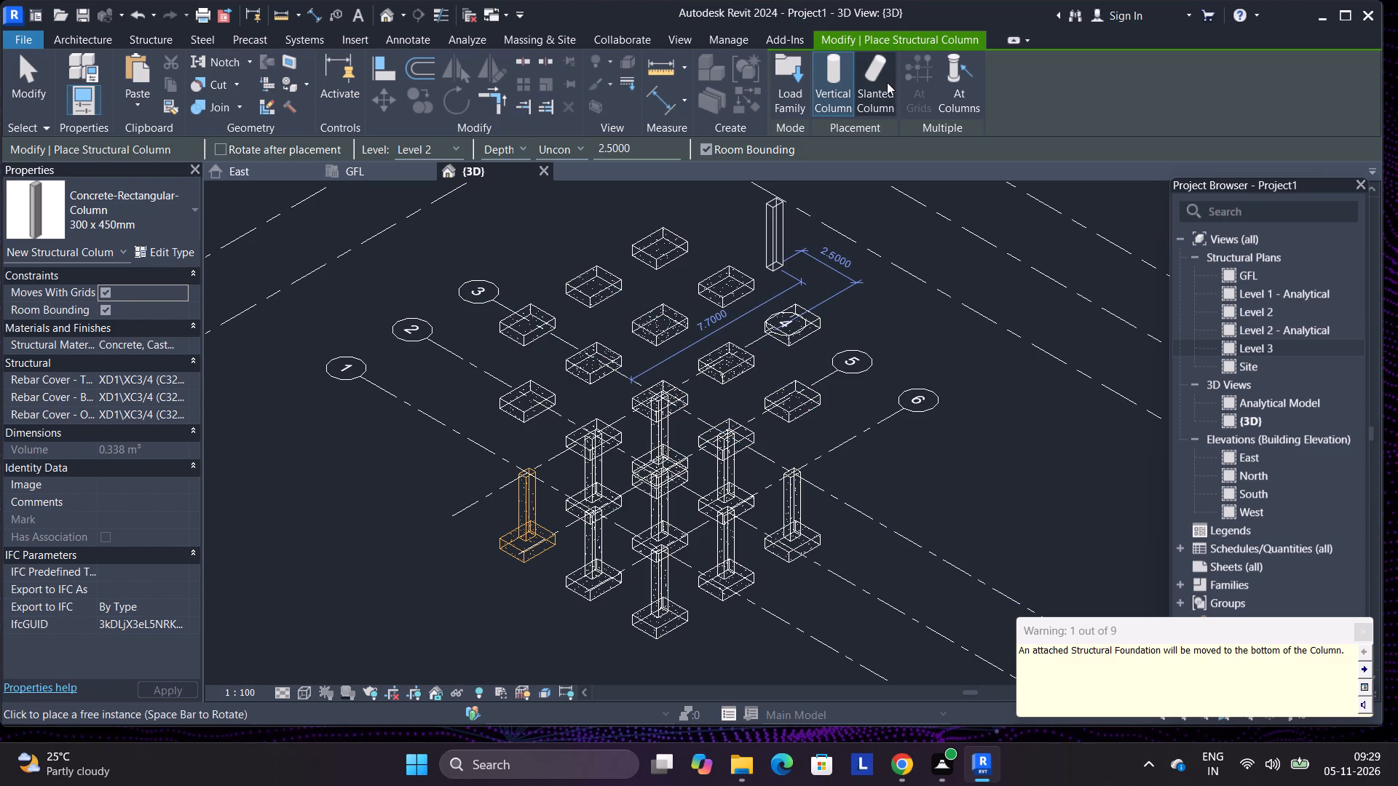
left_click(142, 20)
Restart structural column placement in the GFL plan and duplicate the 300 x 450mm concrete rectangular column type as C1.
left_click(408, 184)
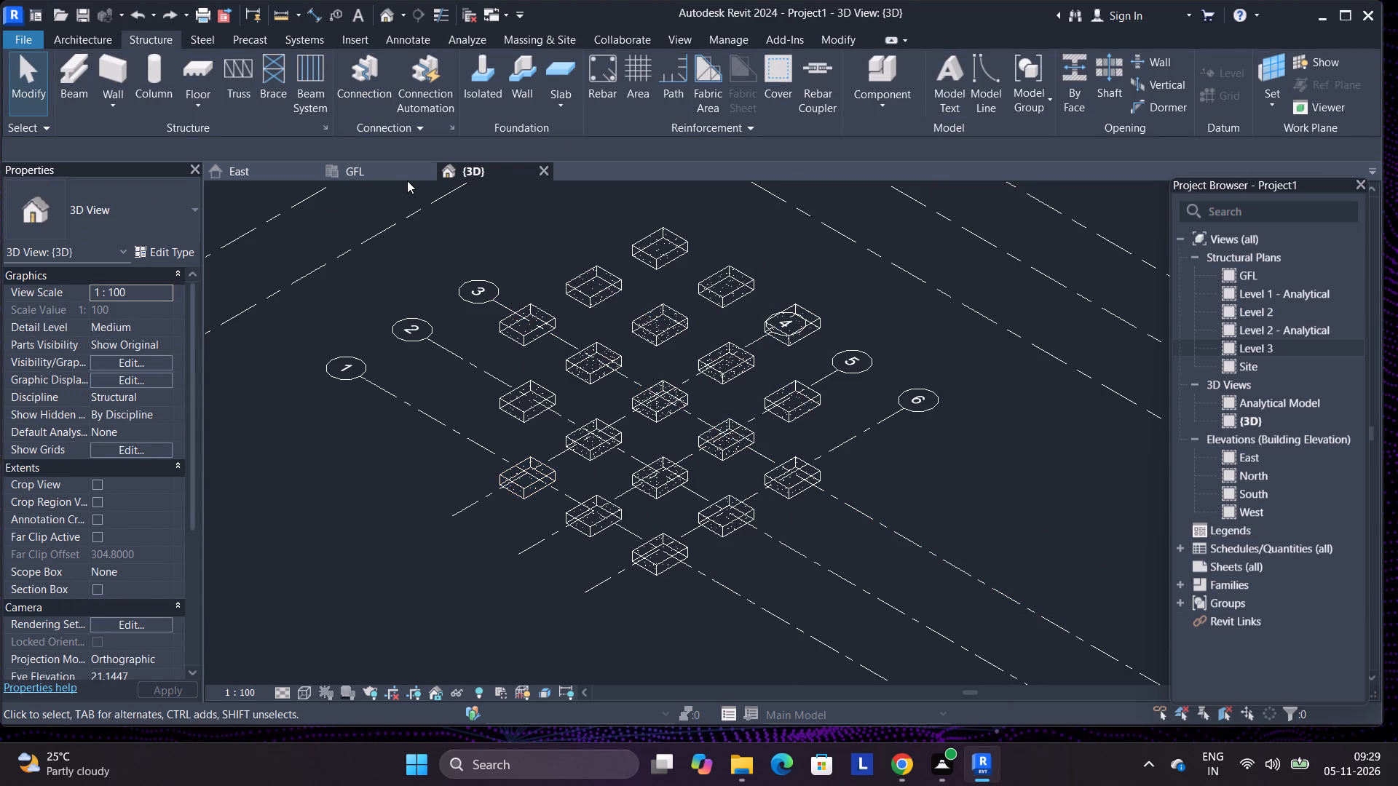
left_click(402, 174)
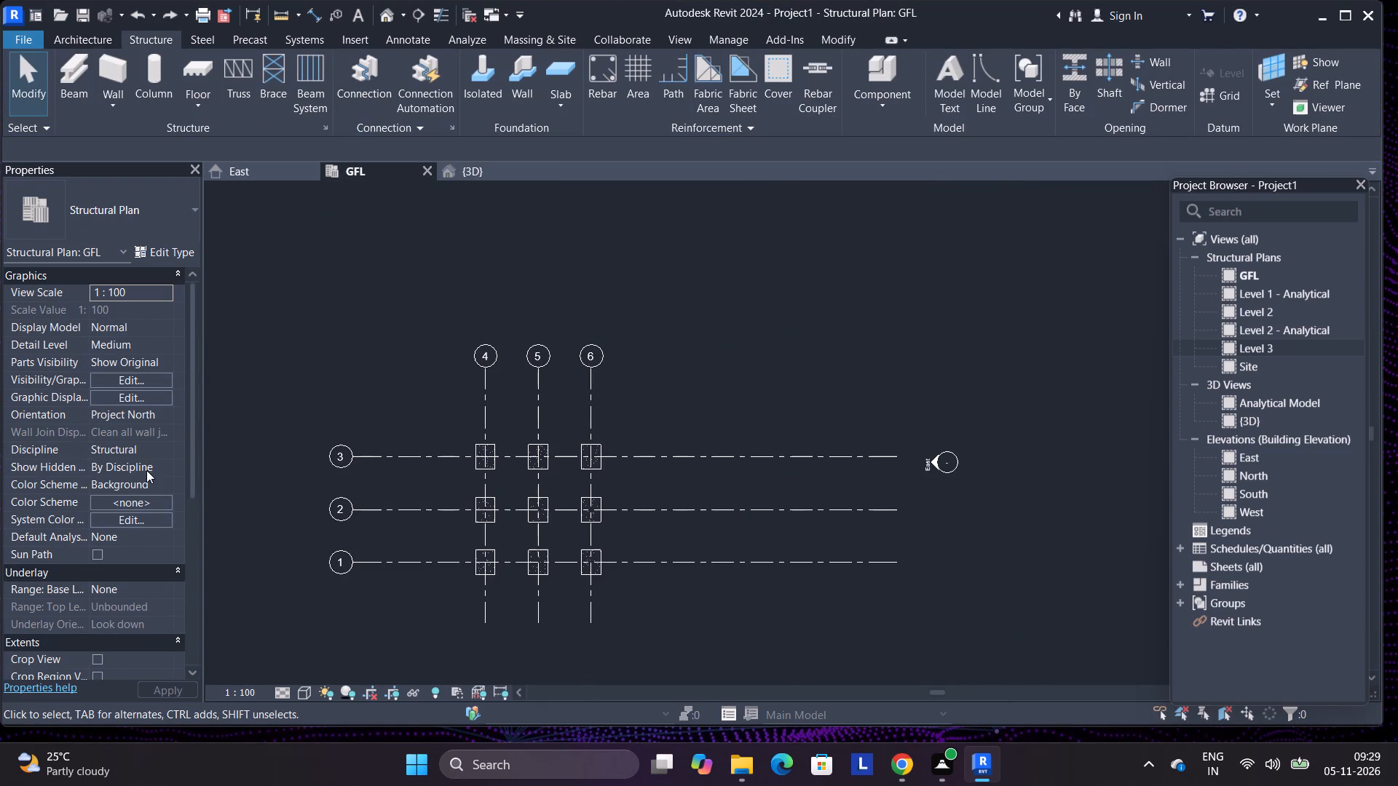
left_click(160, 82)
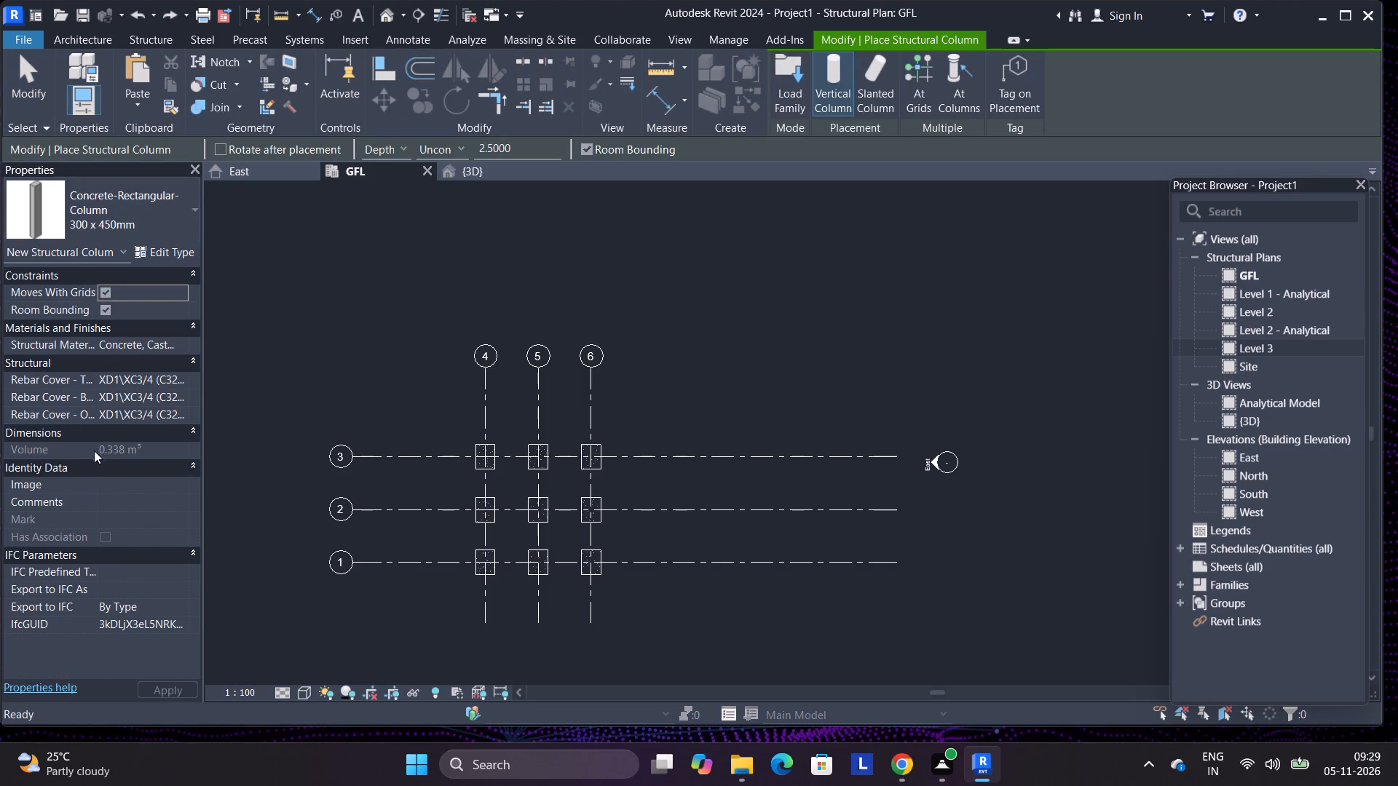
left_click(87, 253)
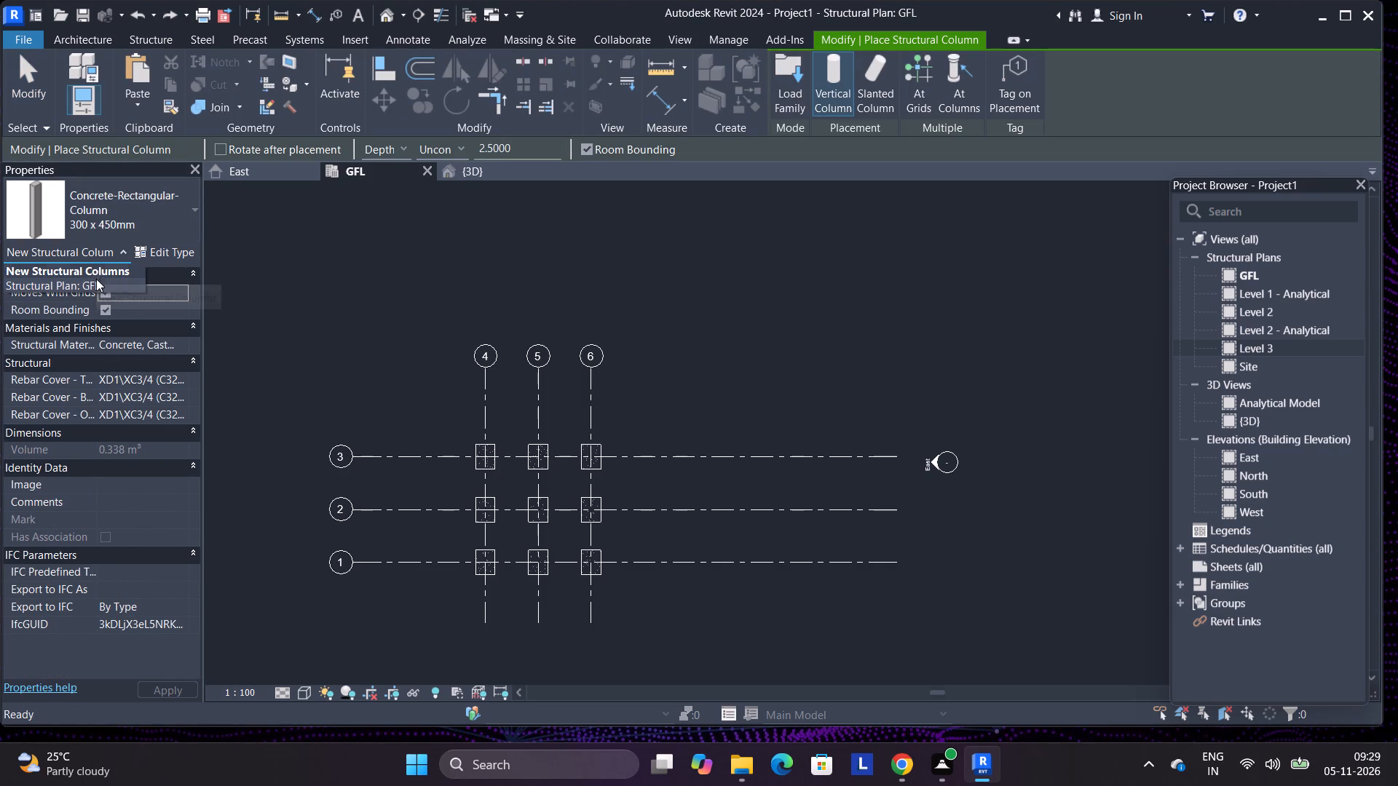
left_click(96, 279)
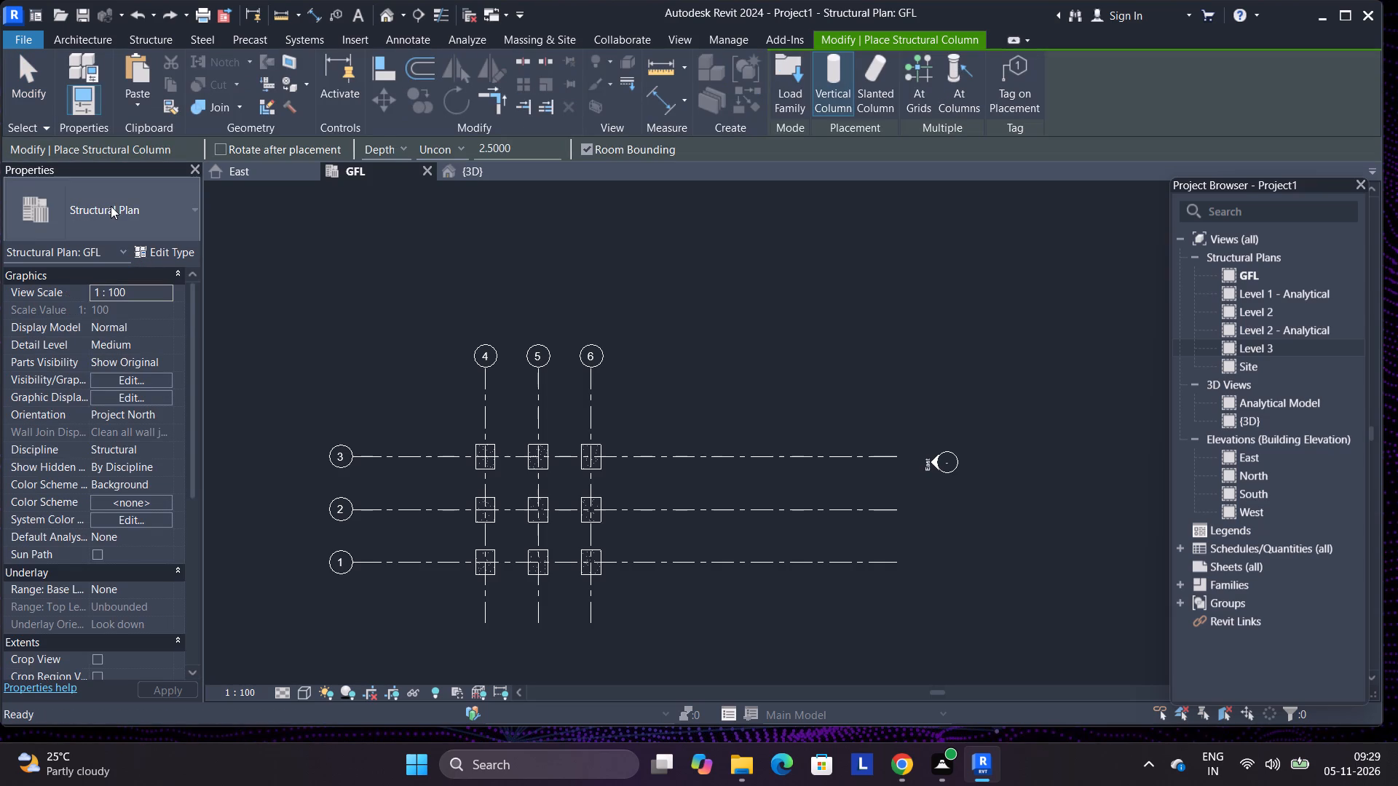
left_click(113, 208)
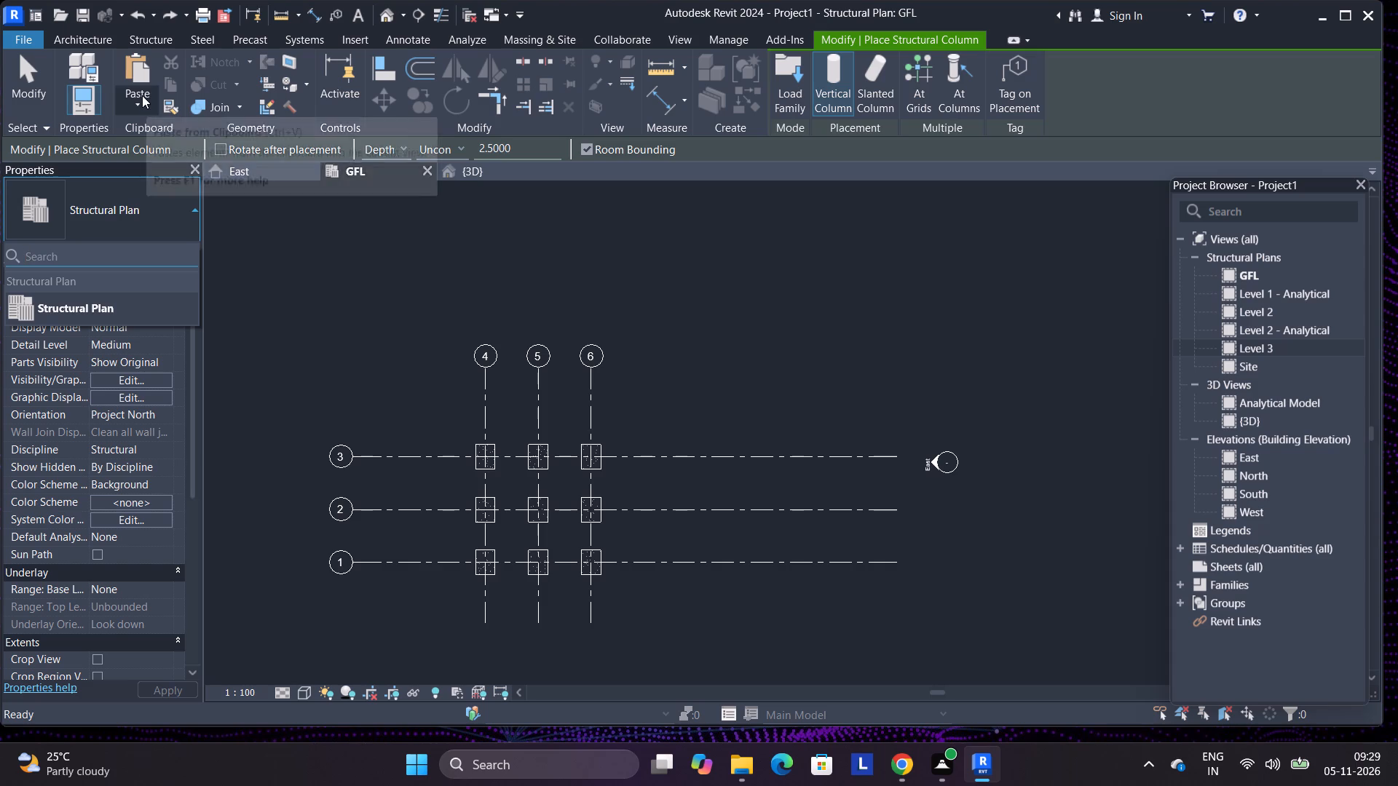
left_click(143, 36)
left_click(160, 68)
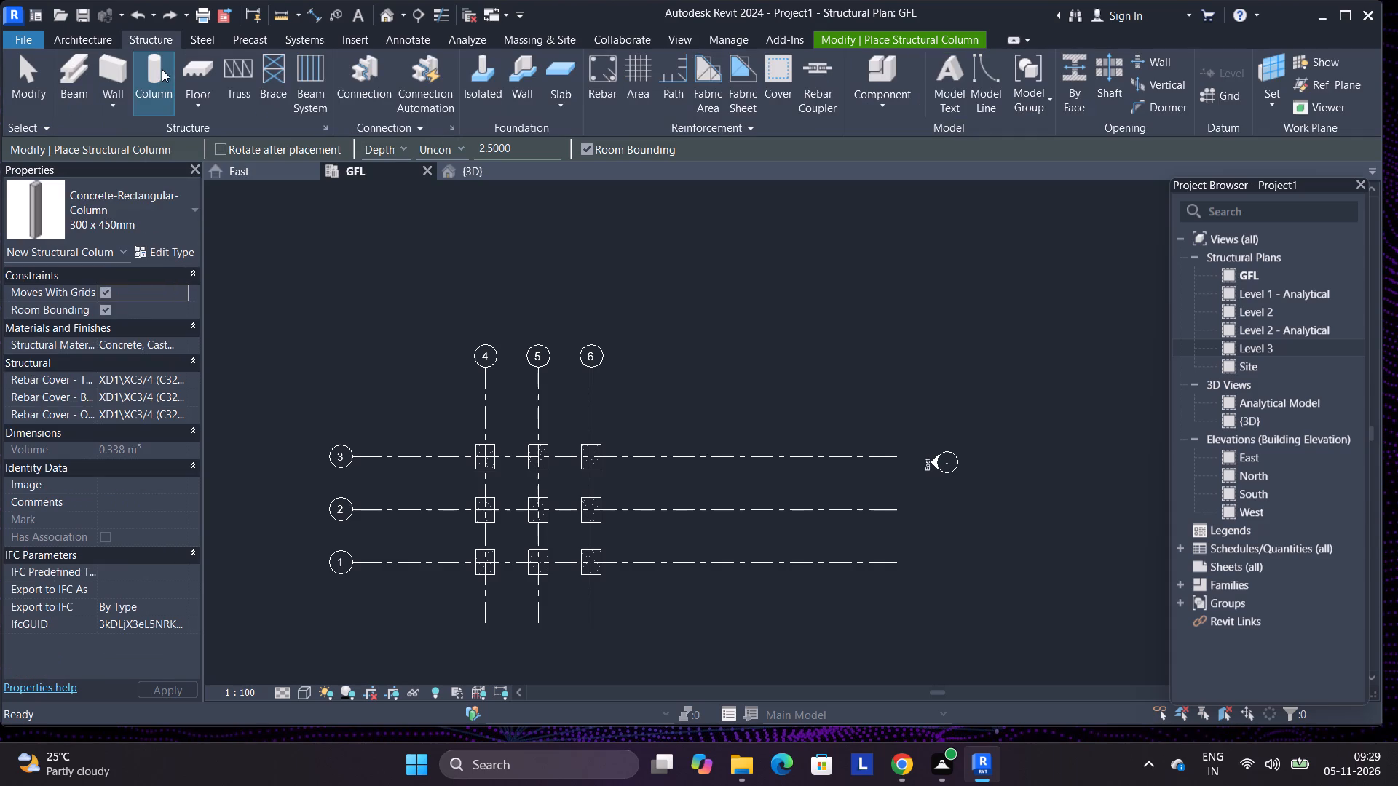
left_click(151, 243)
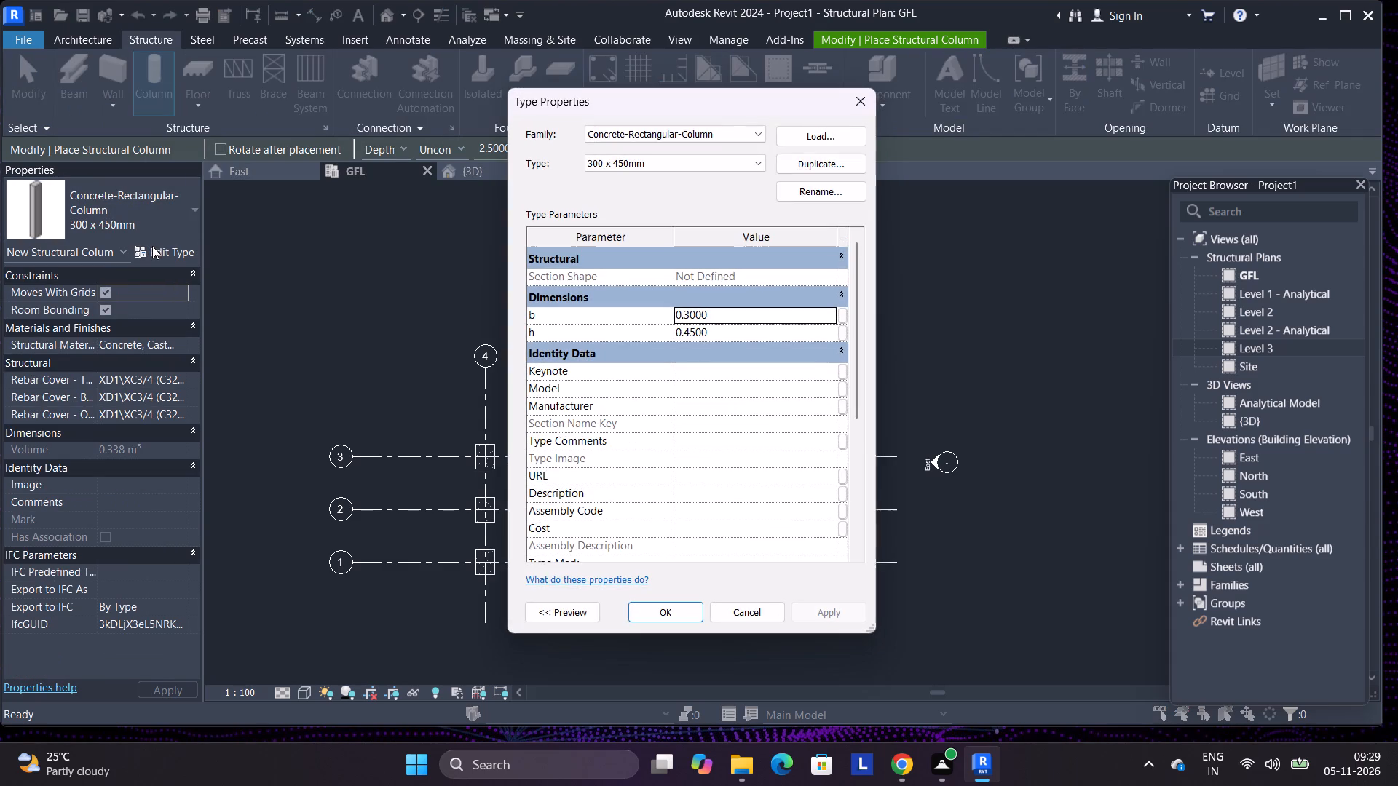
left_click(817, 168)
type("C1")
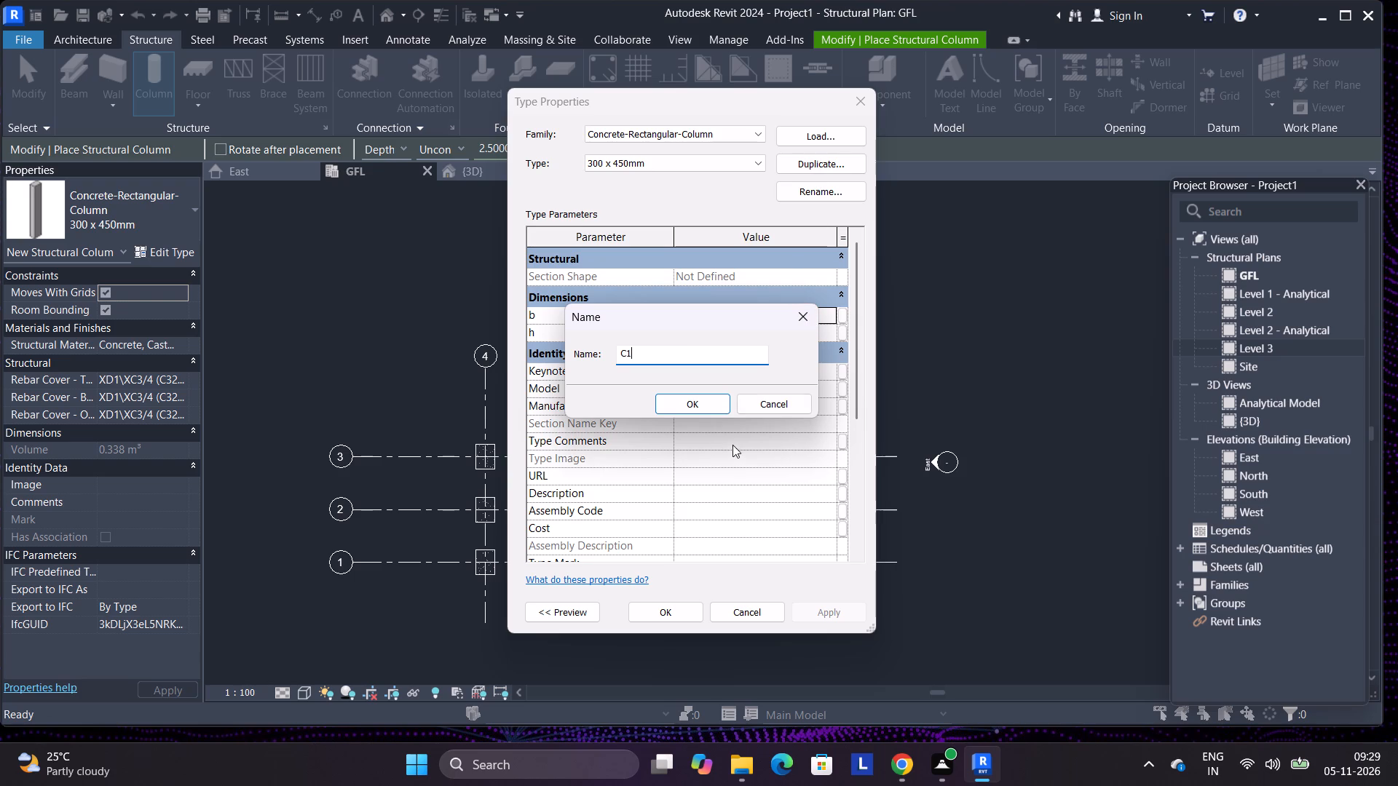
left_click(694, 402)
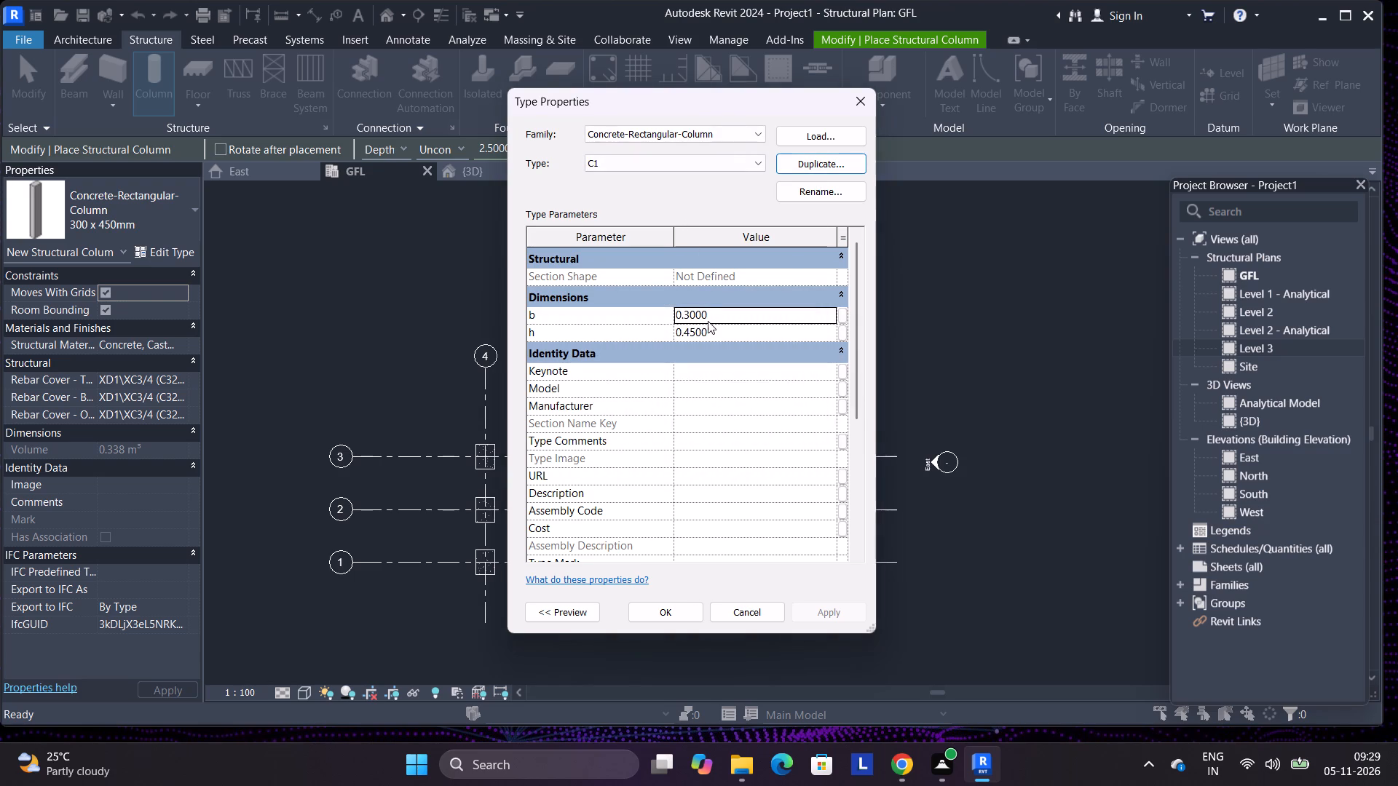
Set the h dimension of the C1 column type to 0.4000, giving a 0.3000 by 0.4000 section.
left_click(708, 318)
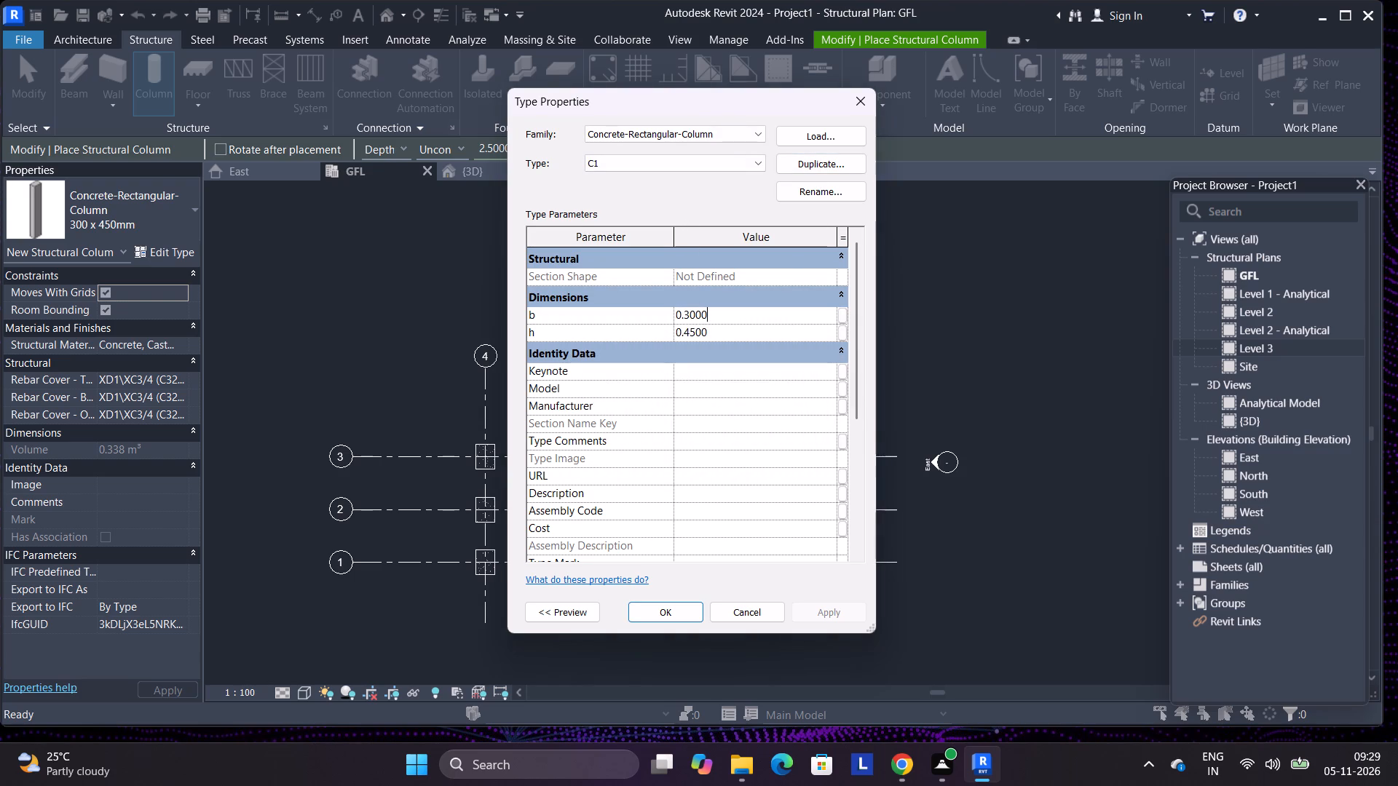
left_click(715, 333)
key("BackSpace")
key("BackSpace")
key("BackSpace")
type("000")
left_click(660, 613)
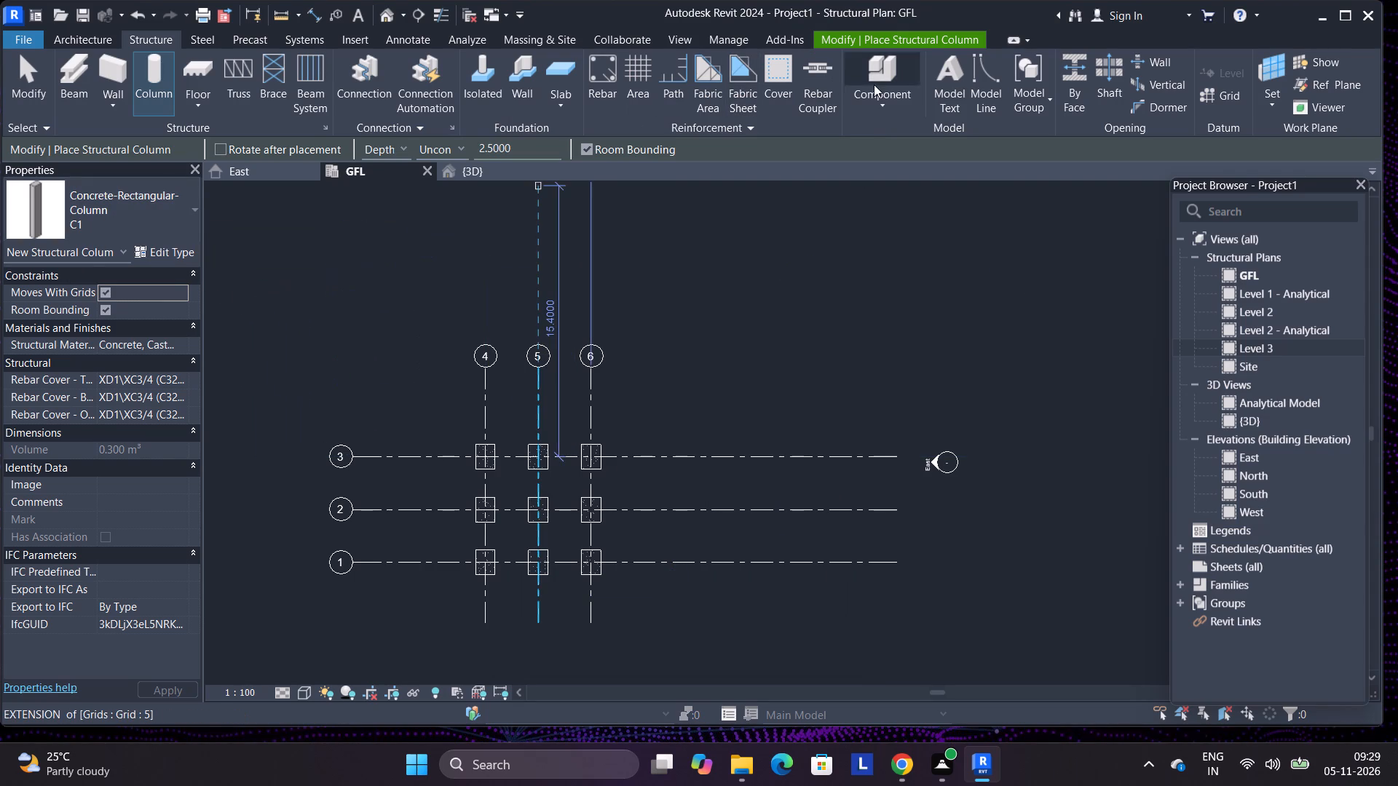
Place C1 structural columns at all intersections of grids 1–3 and 4–6 in the GFL plan.
left_click(847, 36)
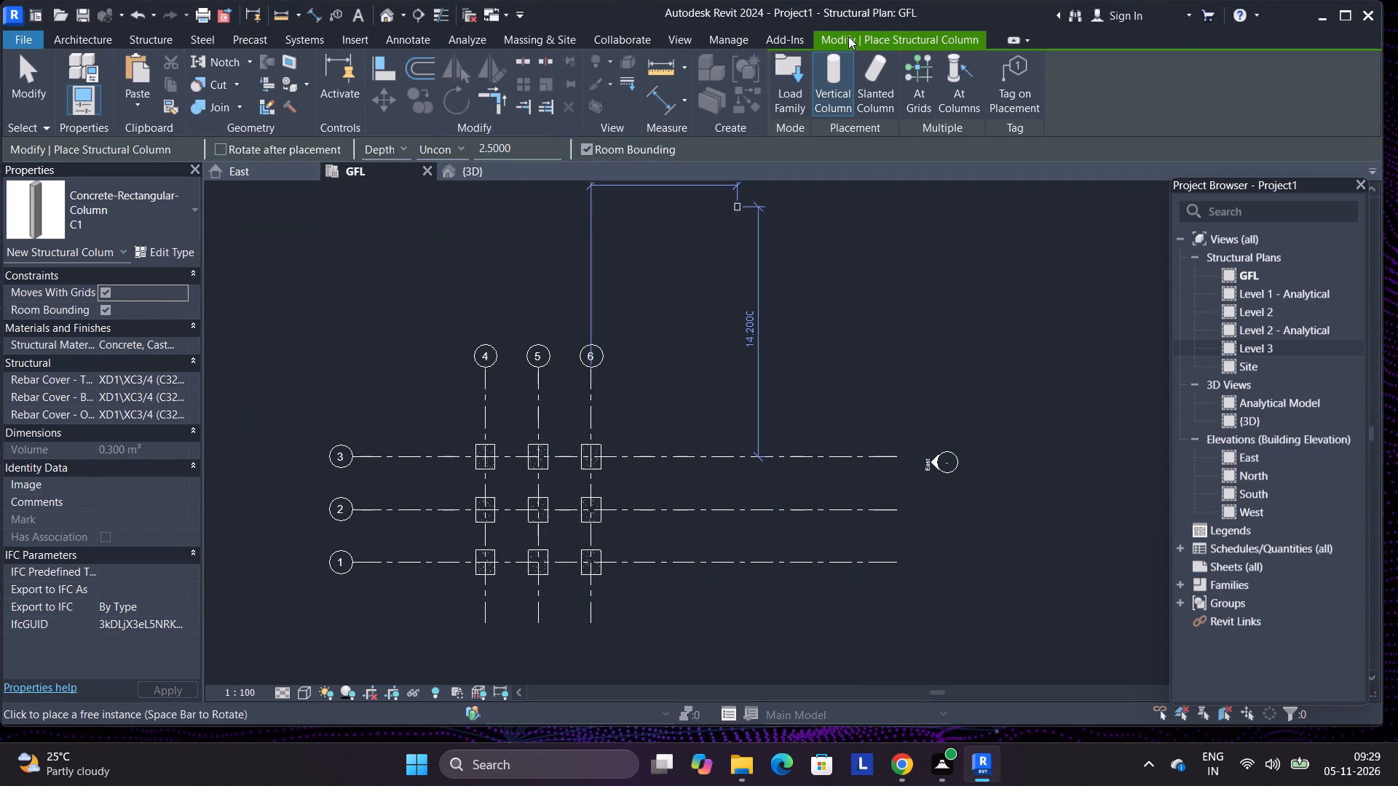
left_click(920, 78)
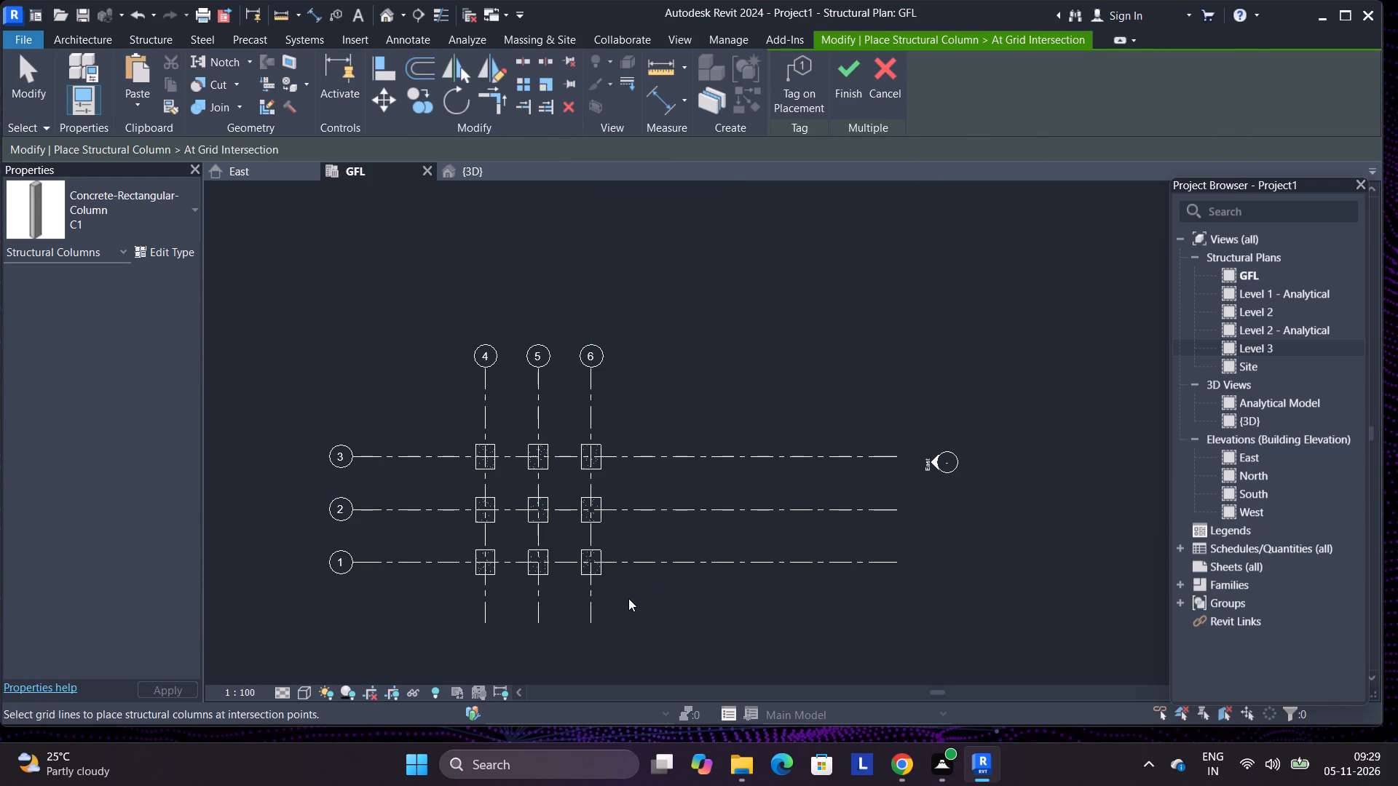
left_click_drag(619, 598, 466, 440)
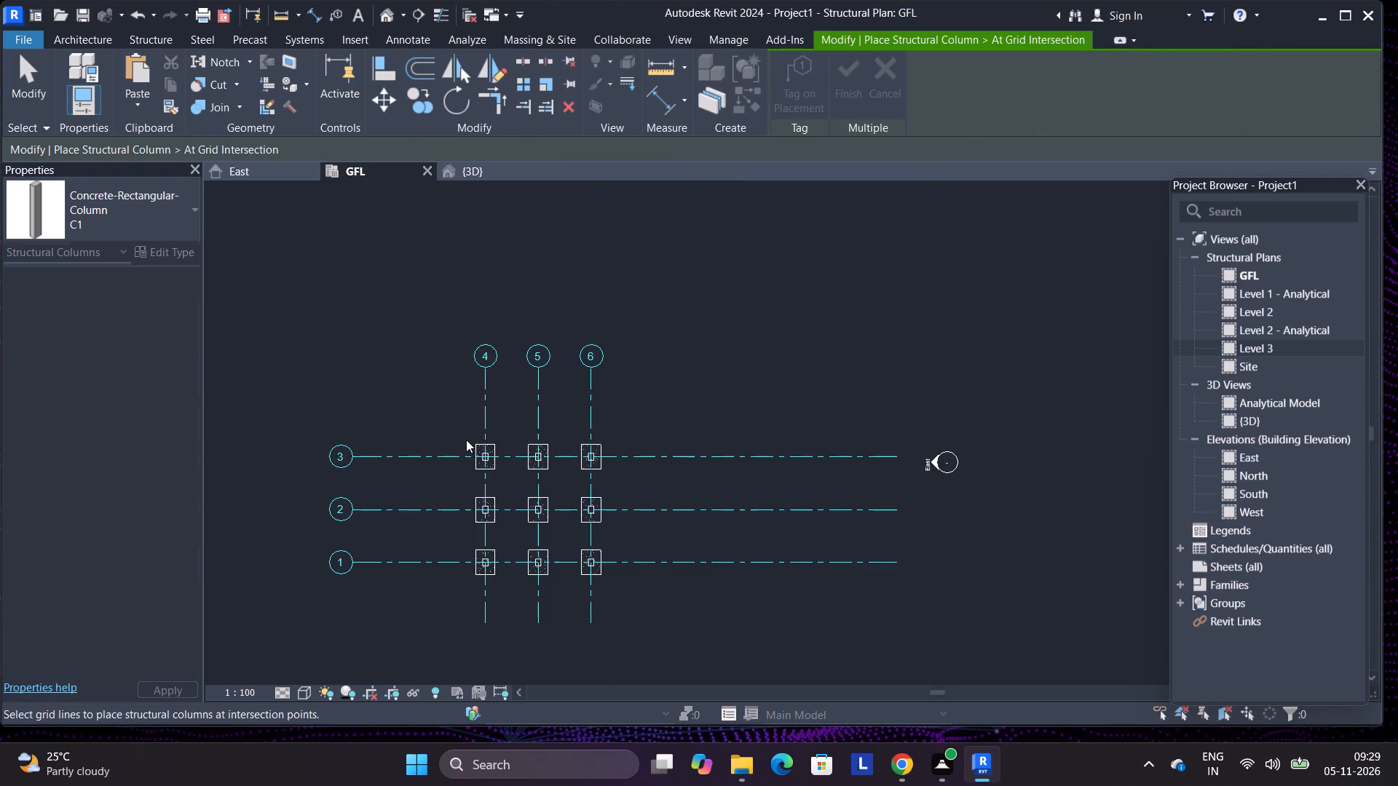
left_click(850, 76)
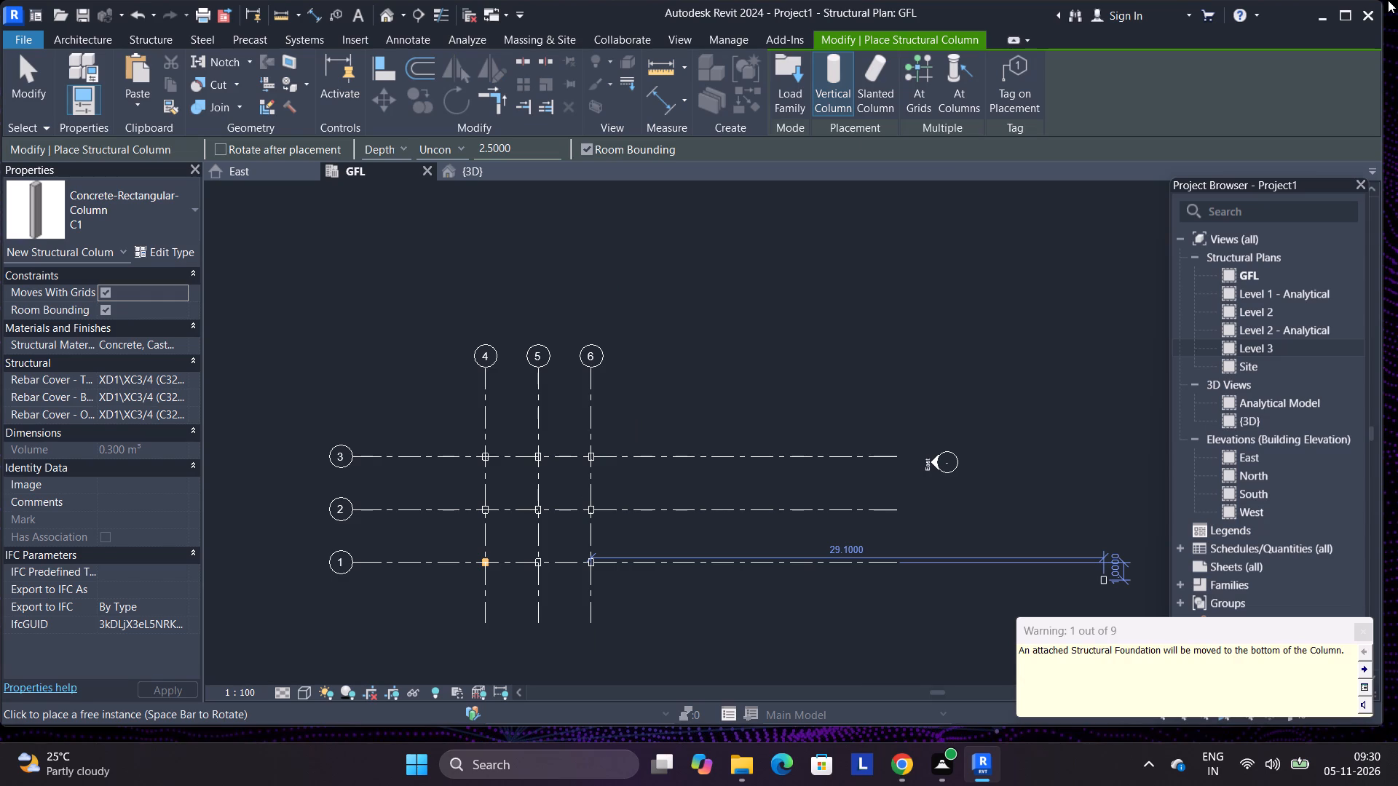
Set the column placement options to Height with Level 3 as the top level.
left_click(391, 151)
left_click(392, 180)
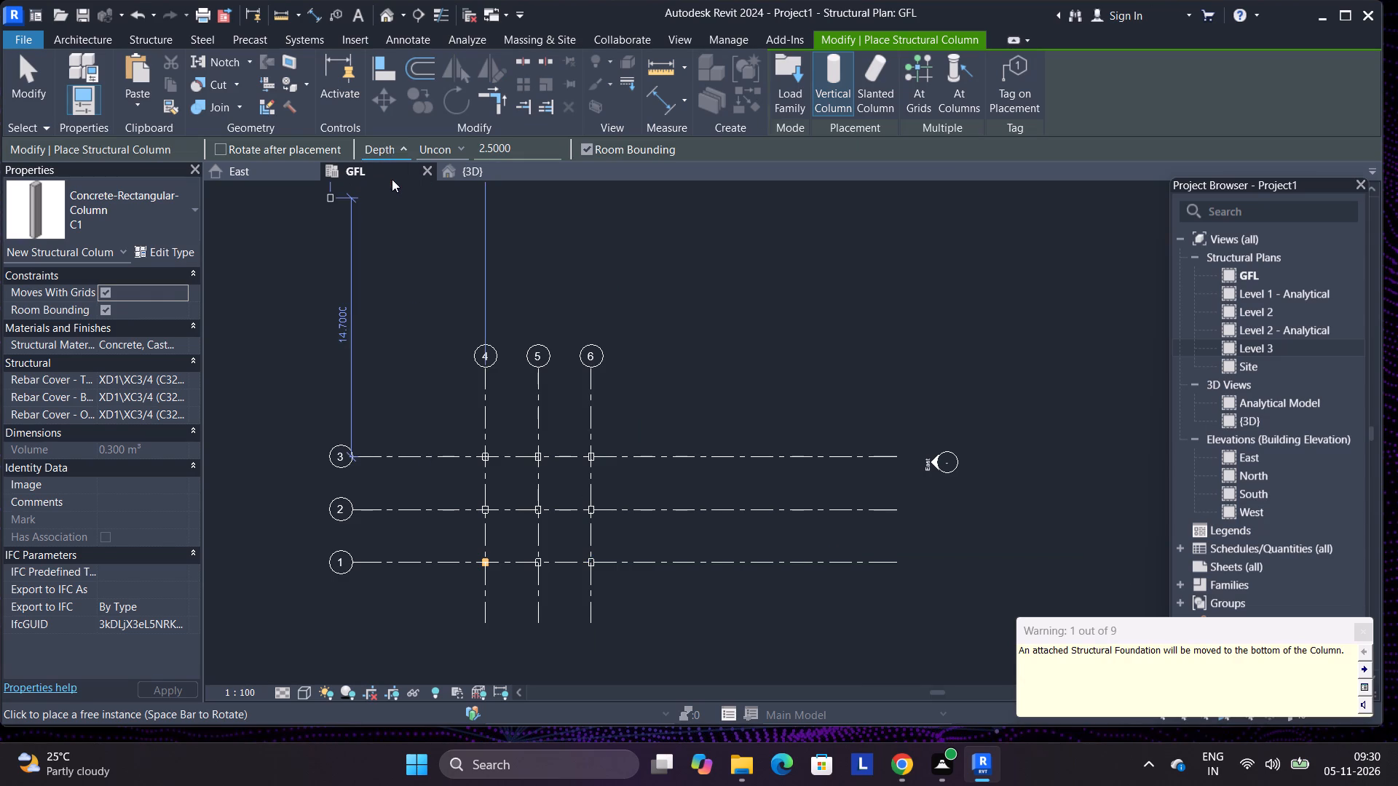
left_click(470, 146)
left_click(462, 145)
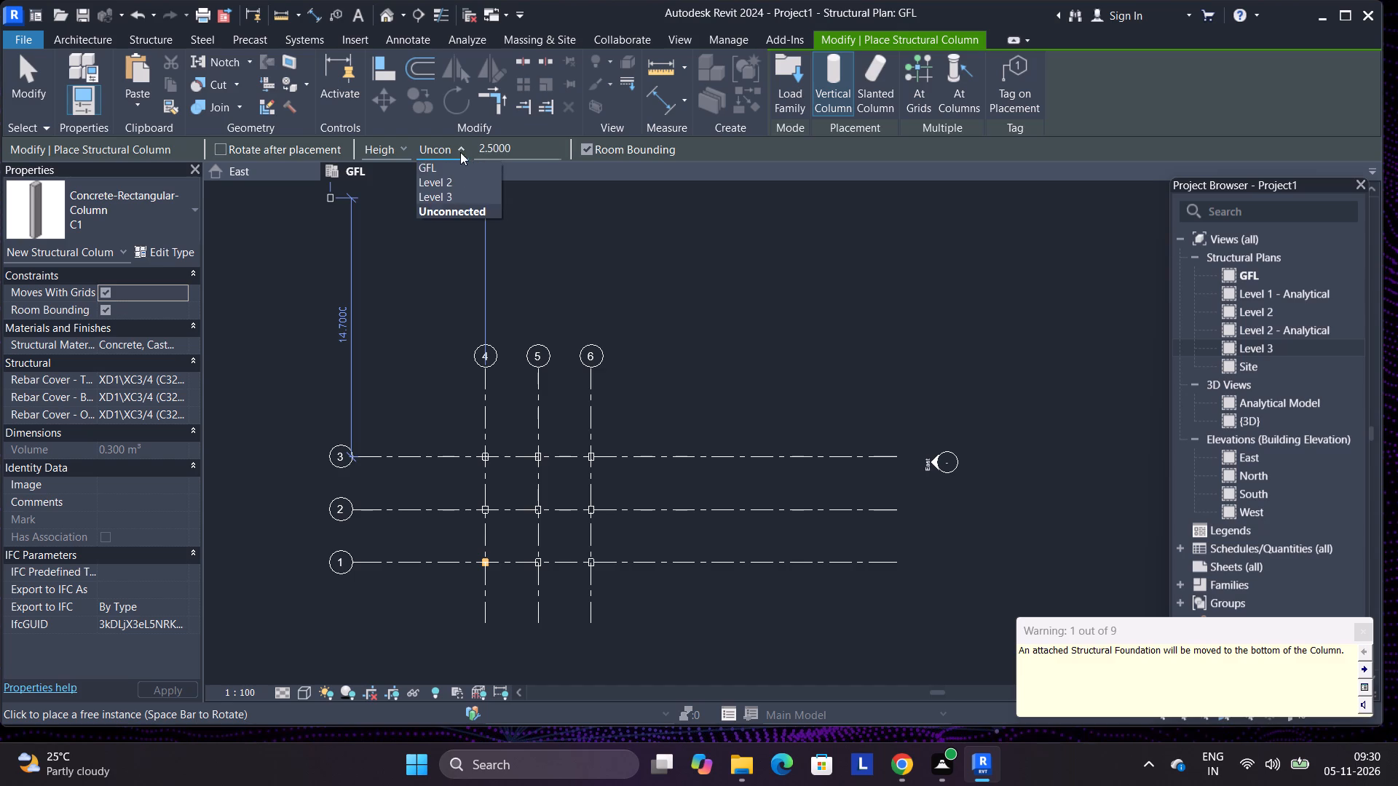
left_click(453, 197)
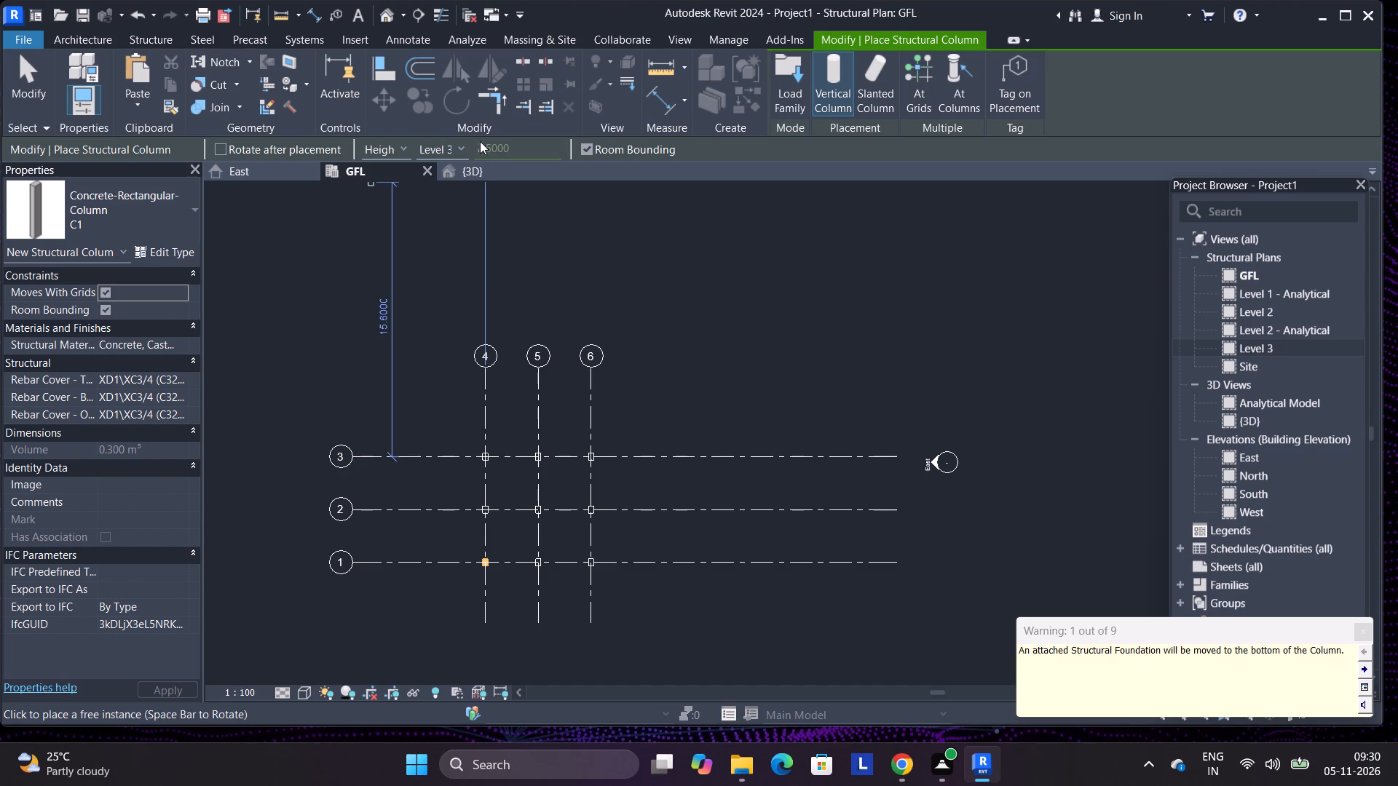
Examine the placed C1 columns in the 3D view and the East elevation, ending the column placement command.
scroll(598, 469, "up", 4)
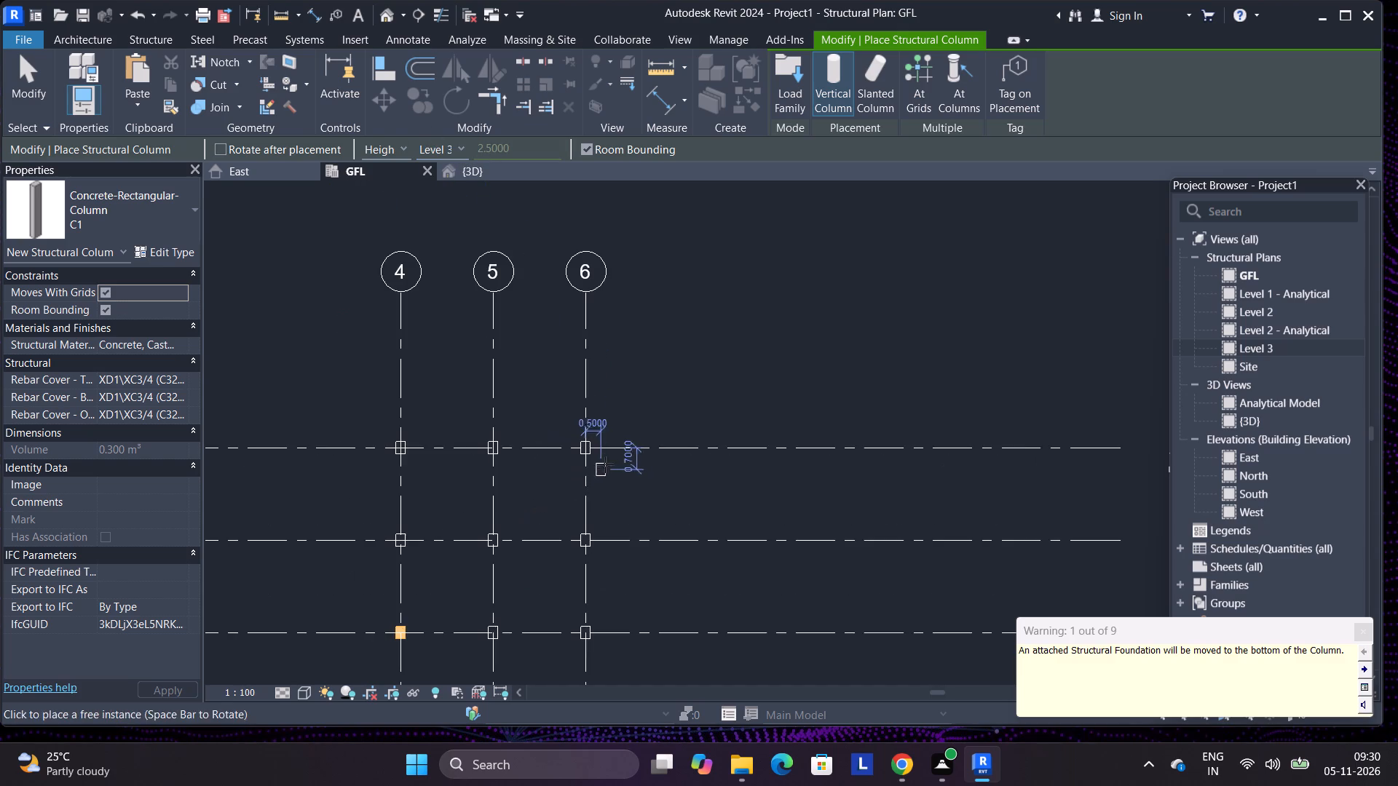
left_click(520, 173)
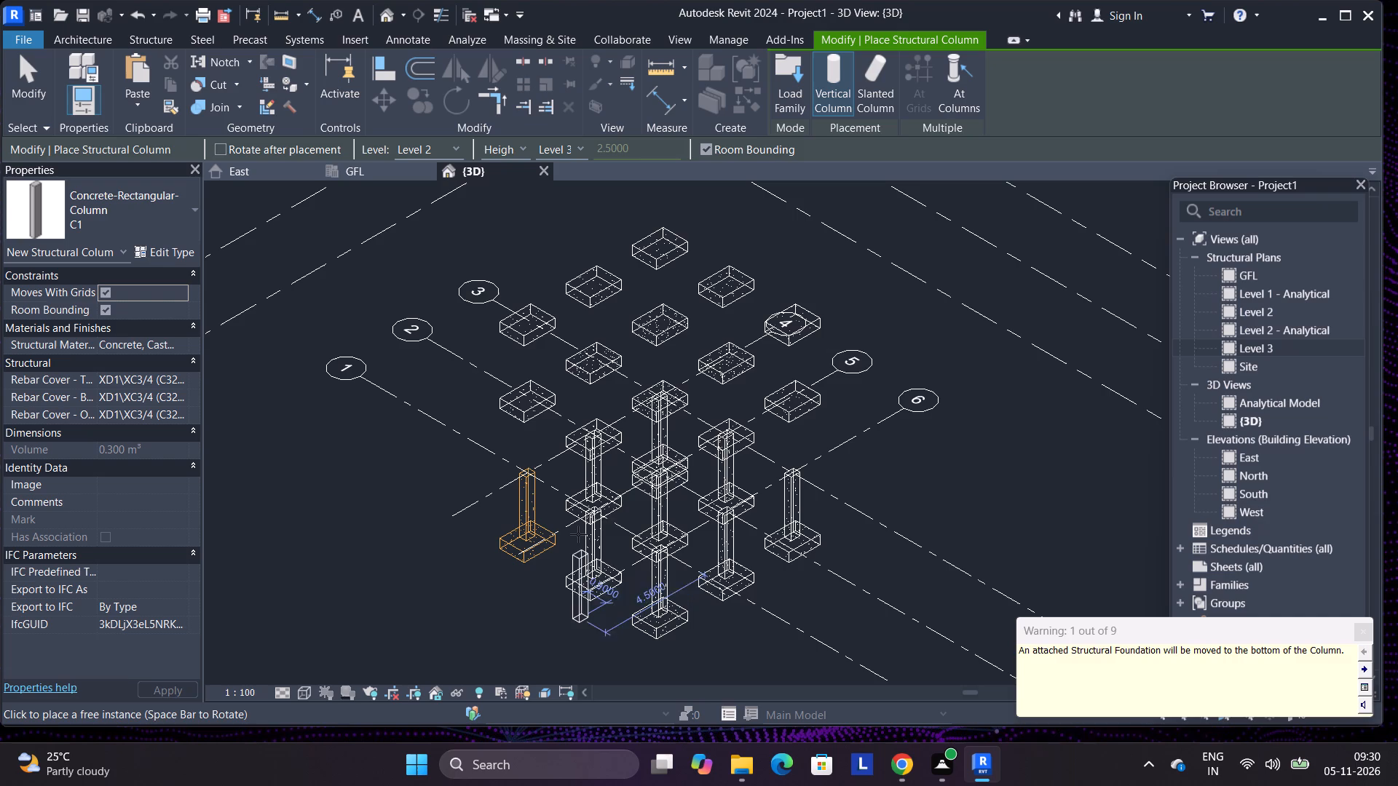
left_click(374, 177)
scroll(379, 182, "down", 3)
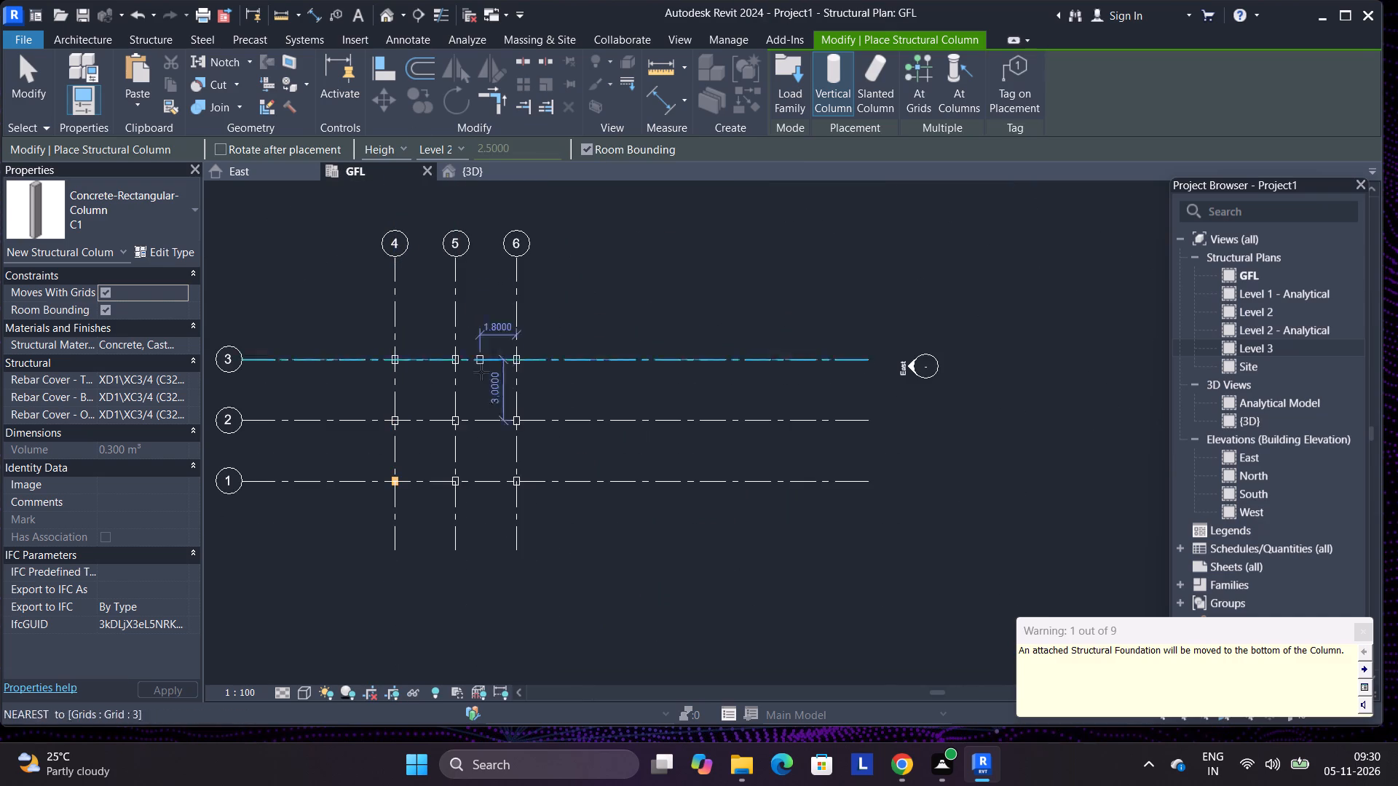
scroll(483, 419, "up", 4)
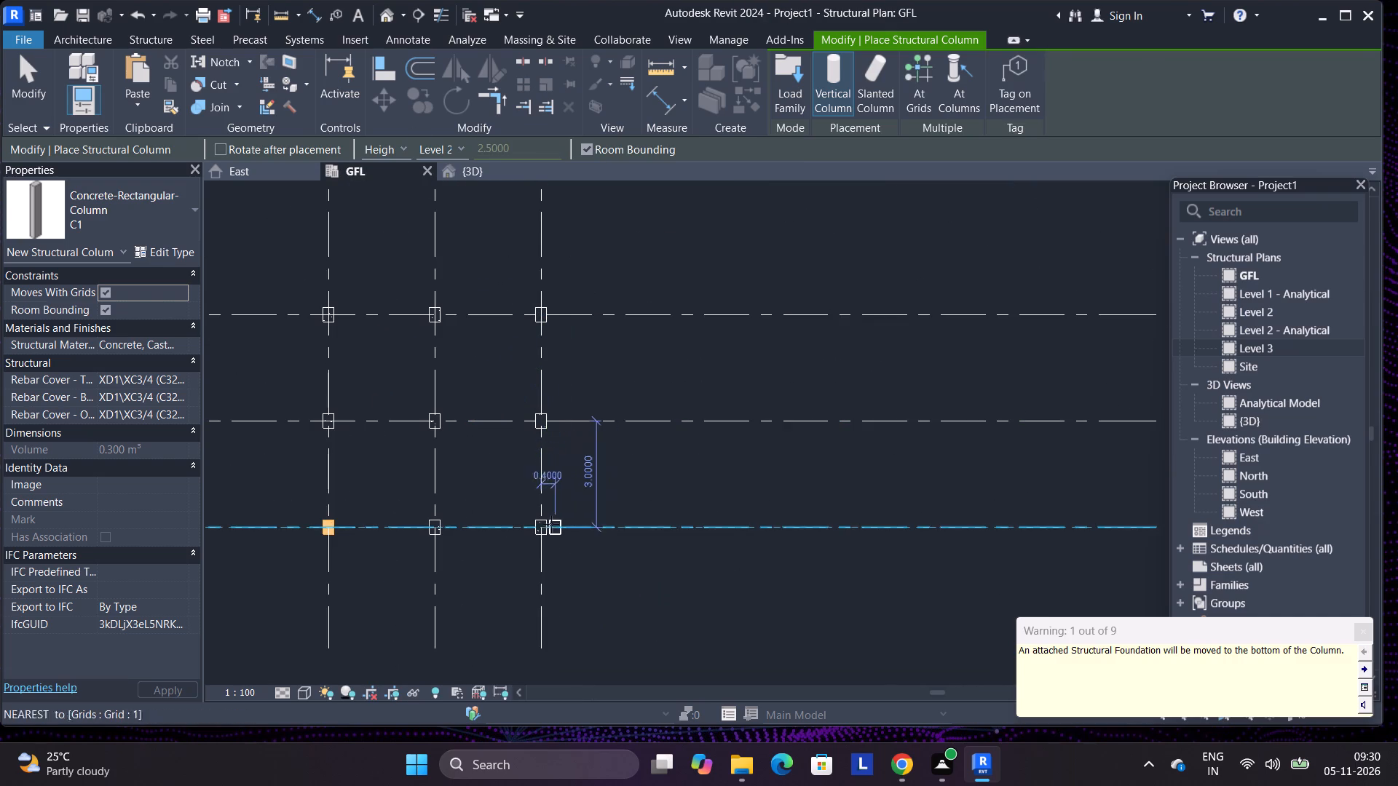
right_click(604, 476)
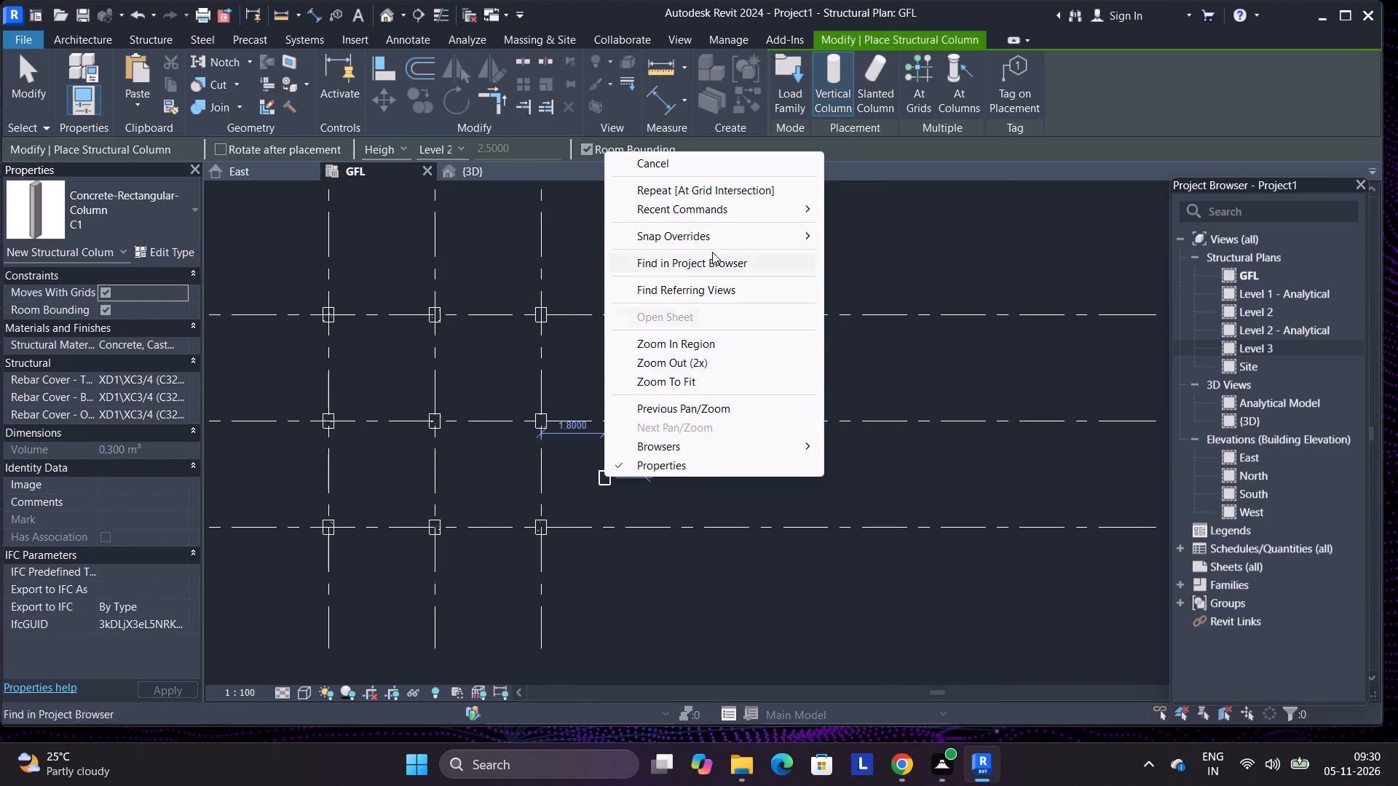
left_click(686, 165)
scroll(692, 394, "down", 3)
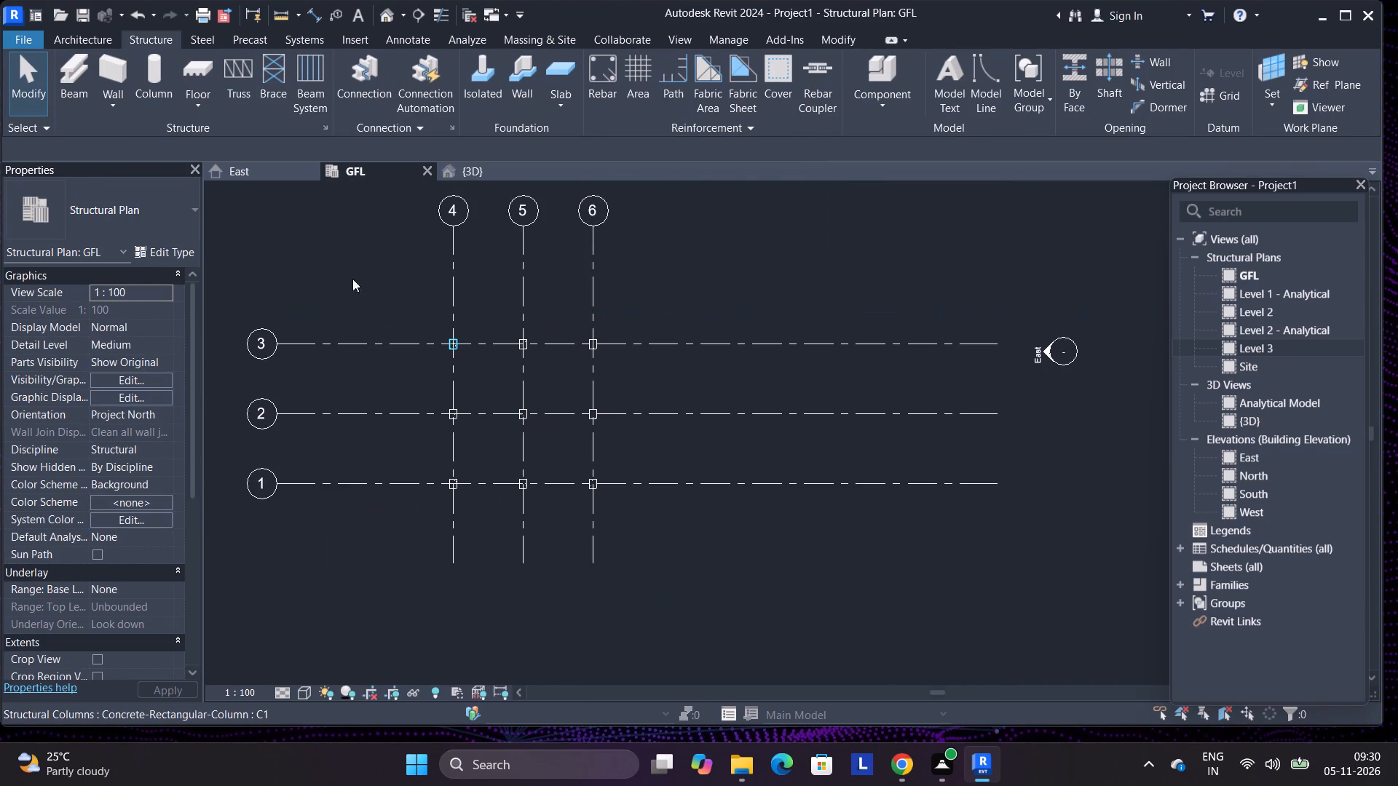
left_click(294, 183)
left_click(290, 169)
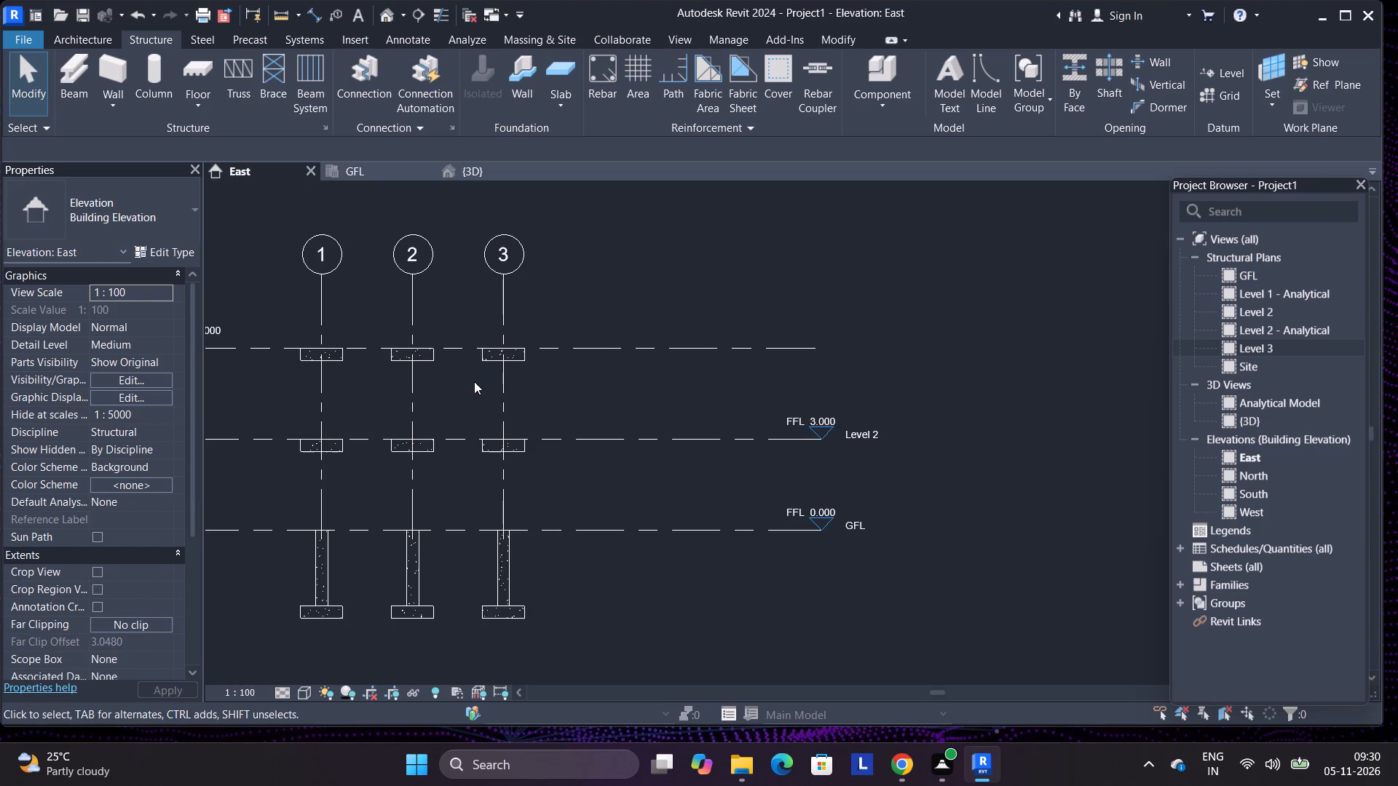
scroll(504, 479, "down", 2)
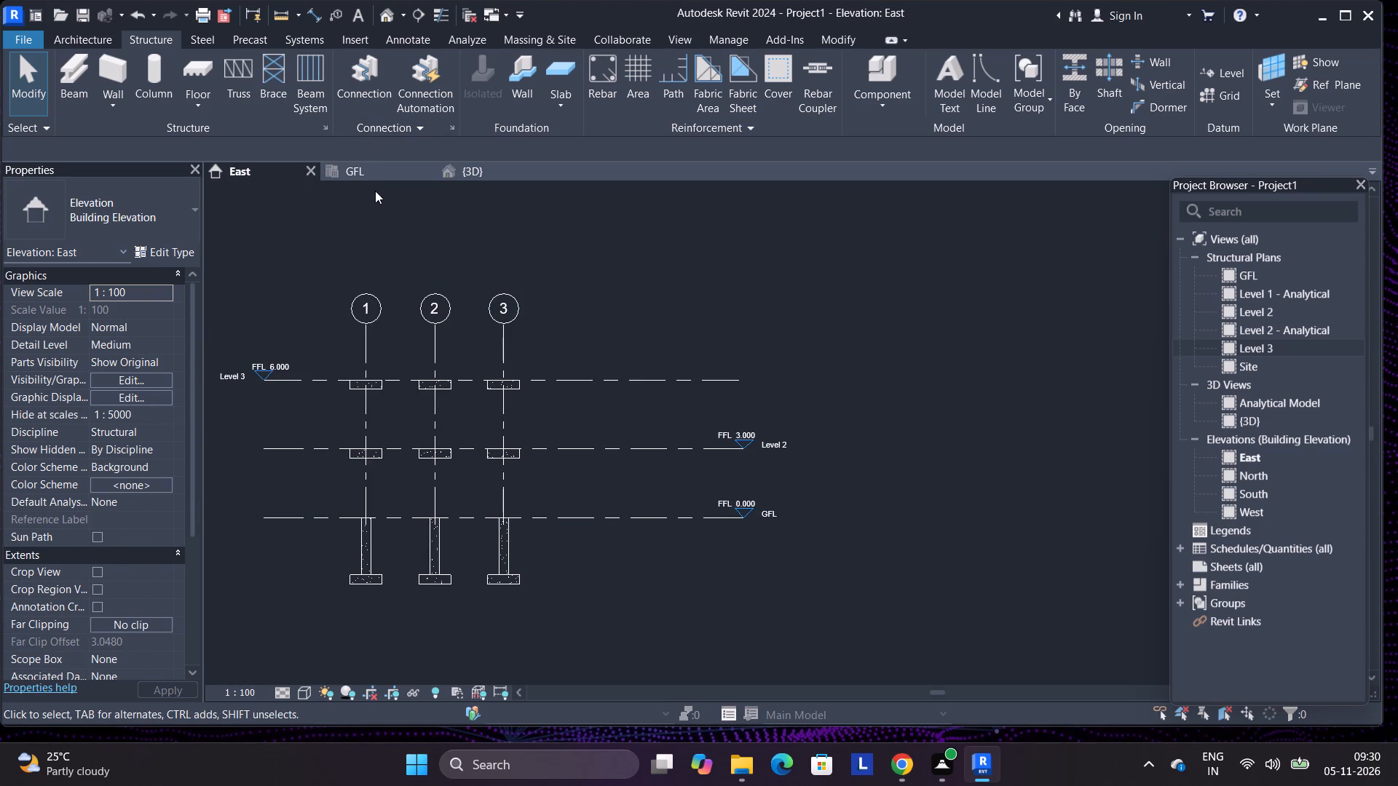
Select all instances of the C1 column from the GFL plan and copy them to the clipboard.
left_click(376, 172)
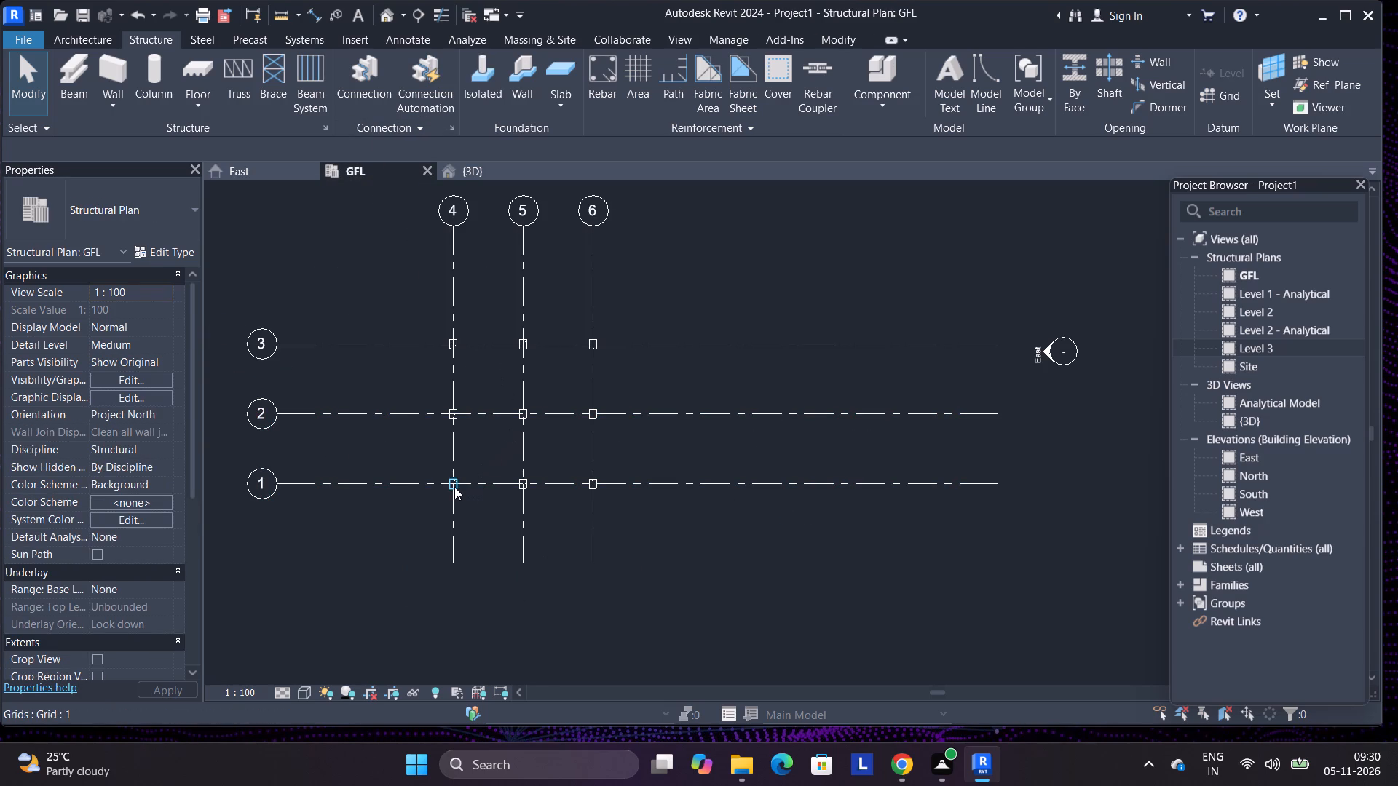
left_click(454, 487)
right_click(454, 487)
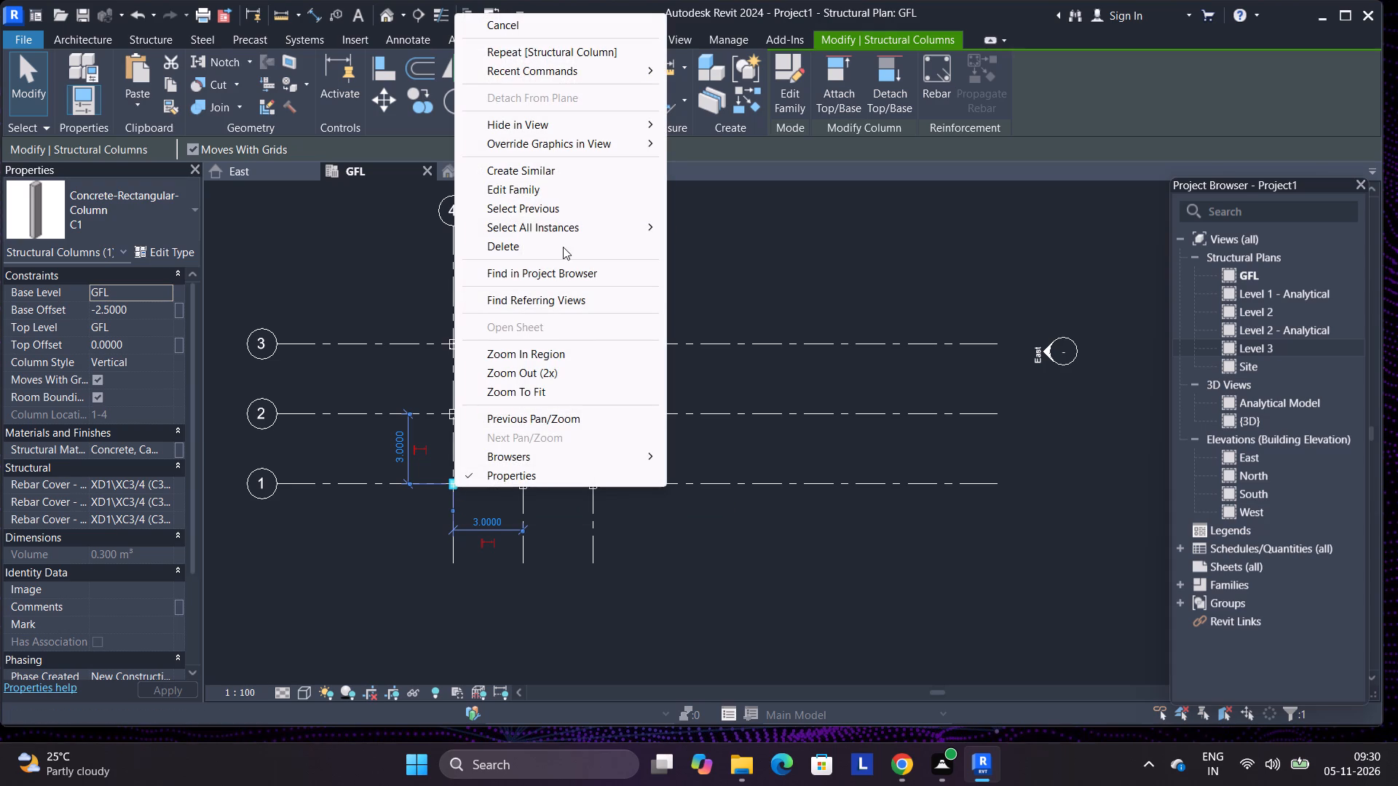
left_click(561, 234)
left_click(696, 223)
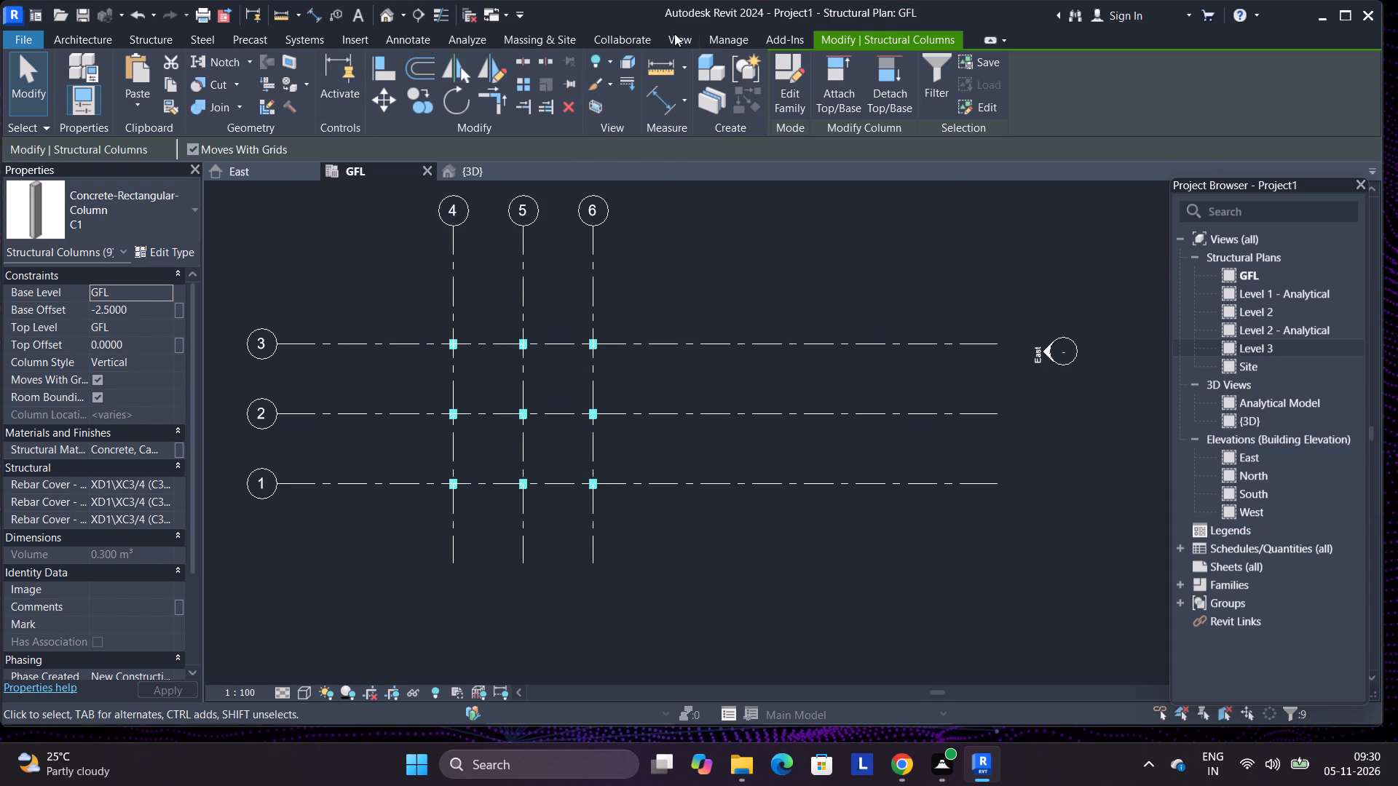
left_click(171, 90)
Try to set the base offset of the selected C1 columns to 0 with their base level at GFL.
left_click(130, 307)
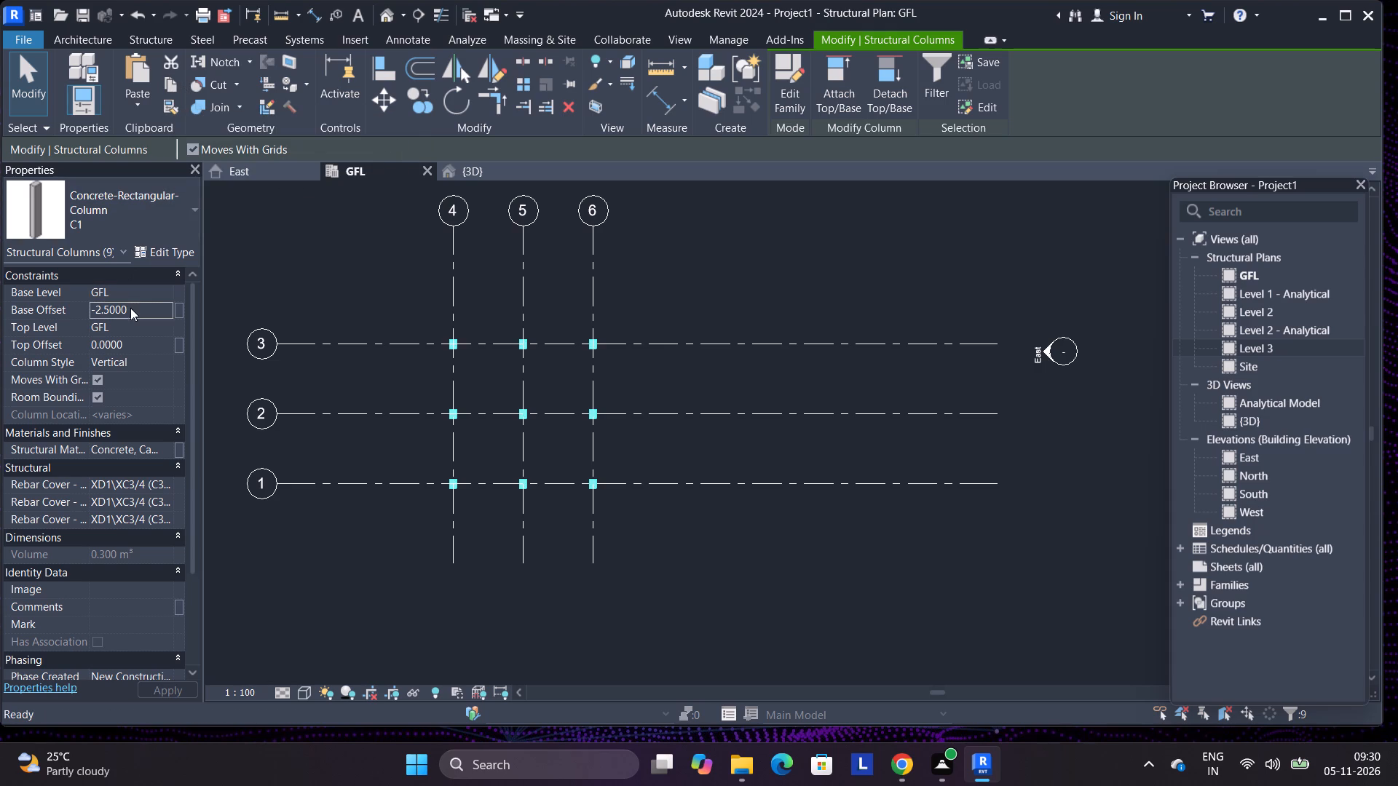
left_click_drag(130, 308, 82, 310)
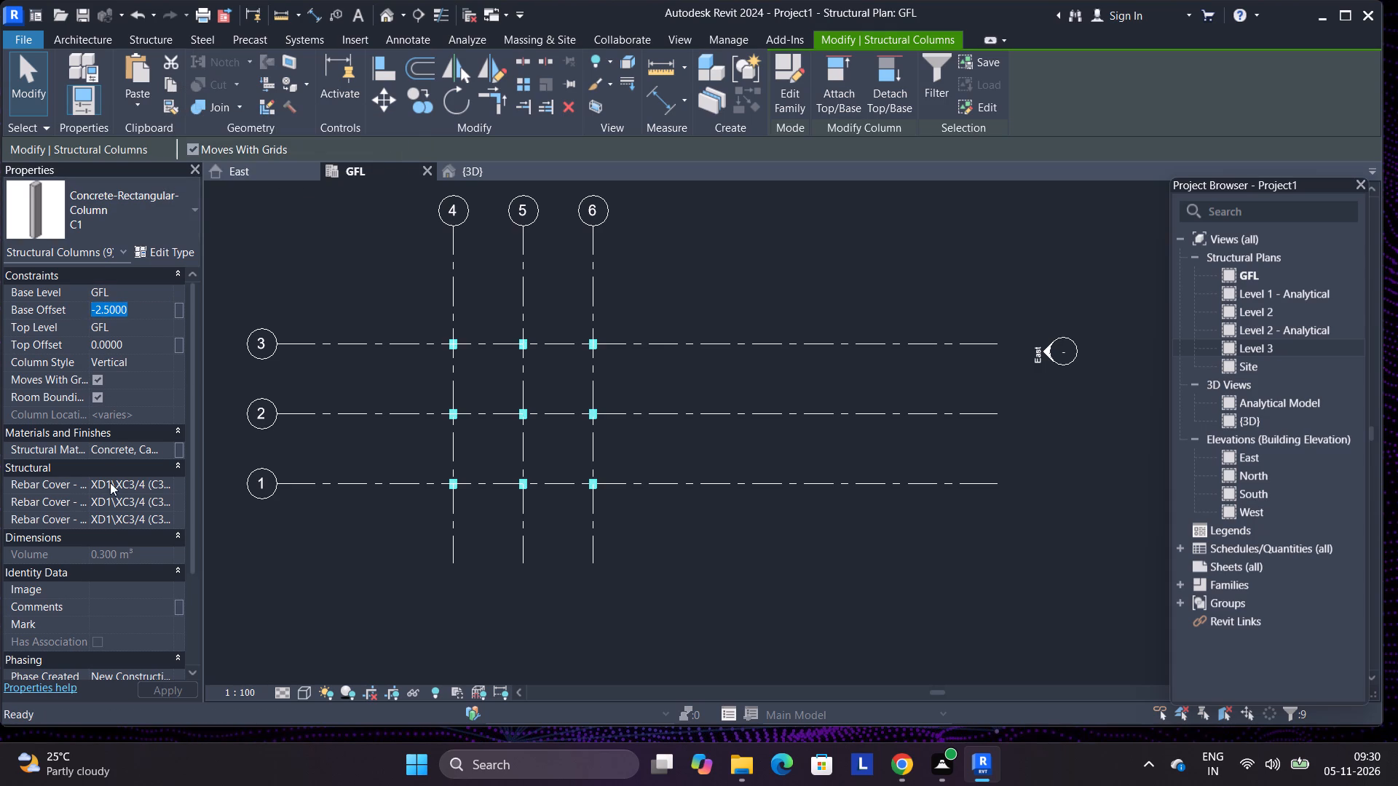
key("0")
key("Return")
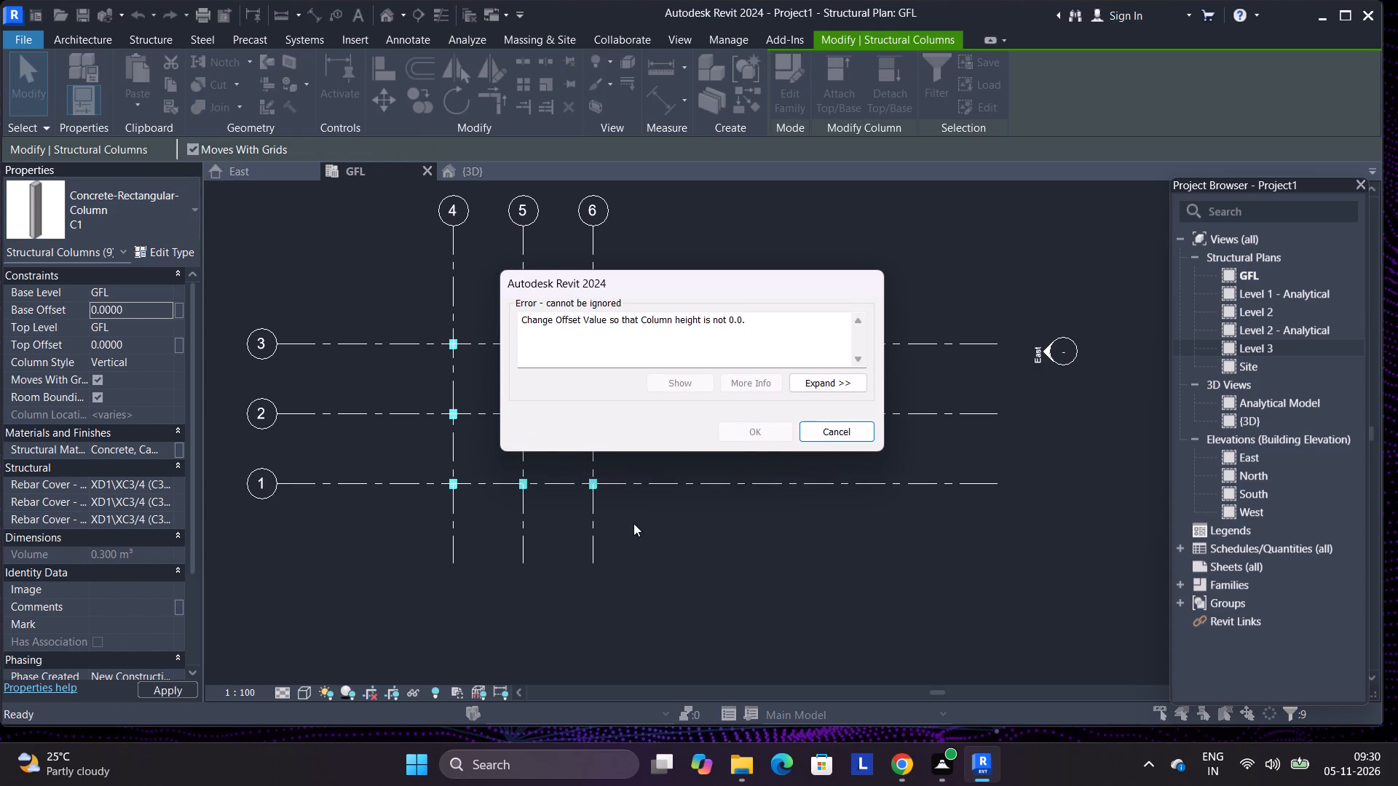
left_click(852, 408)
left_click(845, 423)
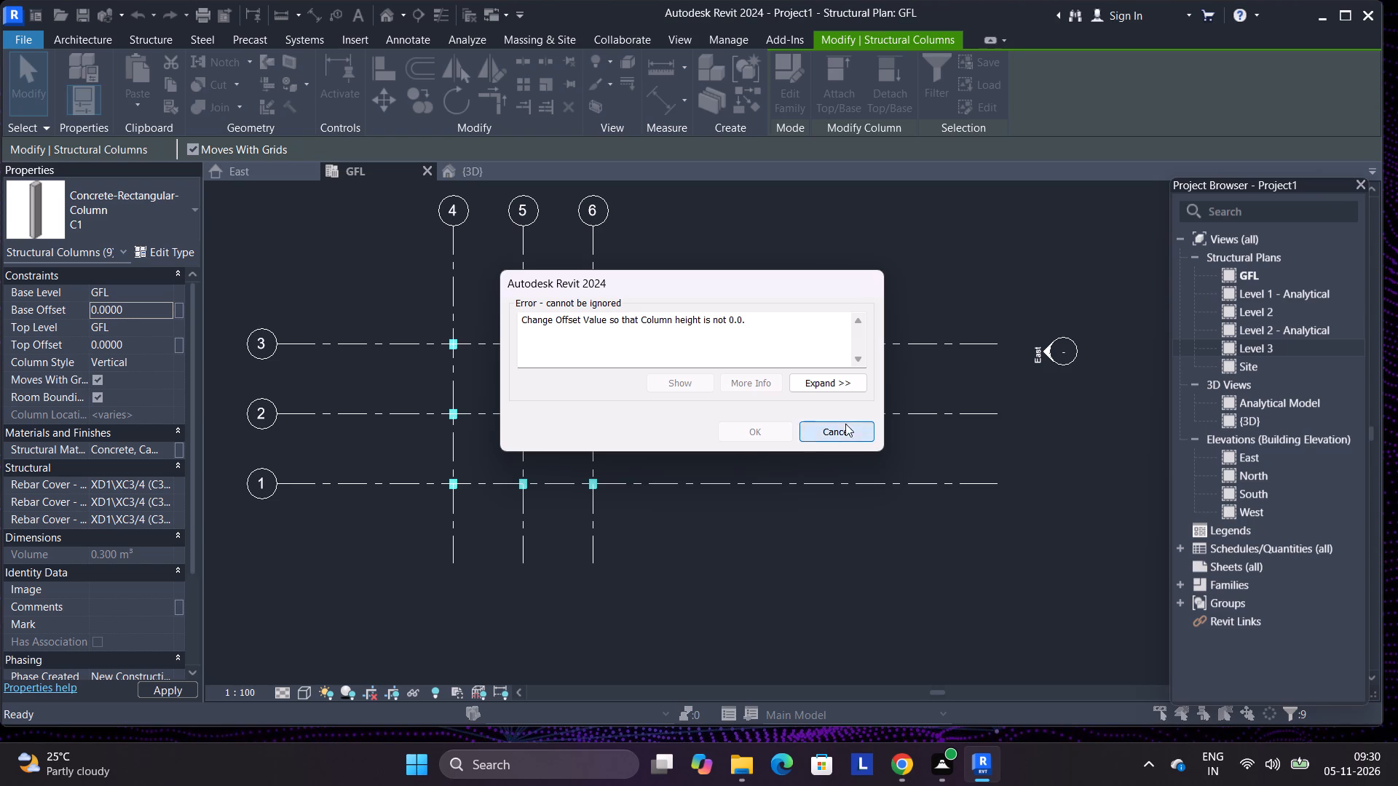
In the East elevation, set the base level of the selected C1 columns to Level 2.
left_click(266, 179)
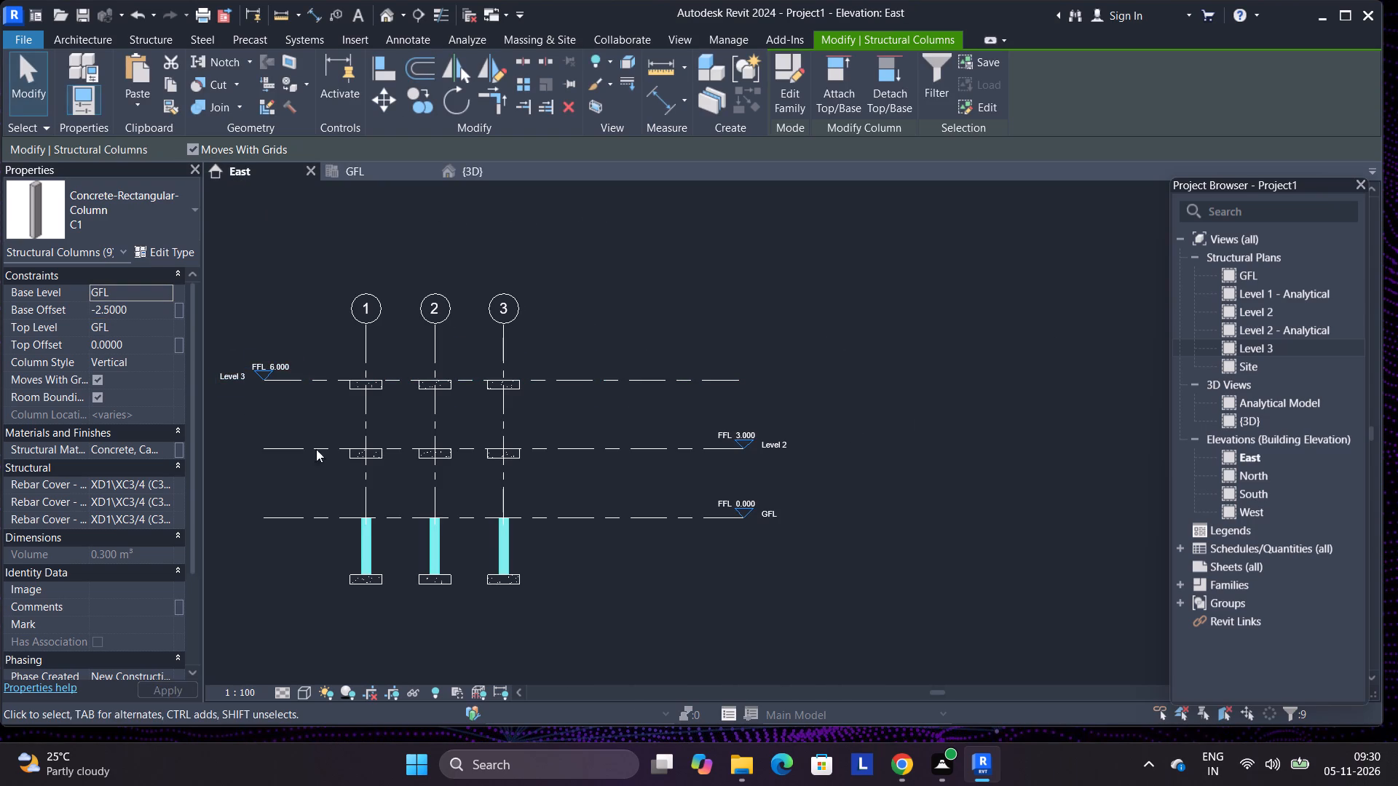
left_click(158, 293)
left_click(163, 290)
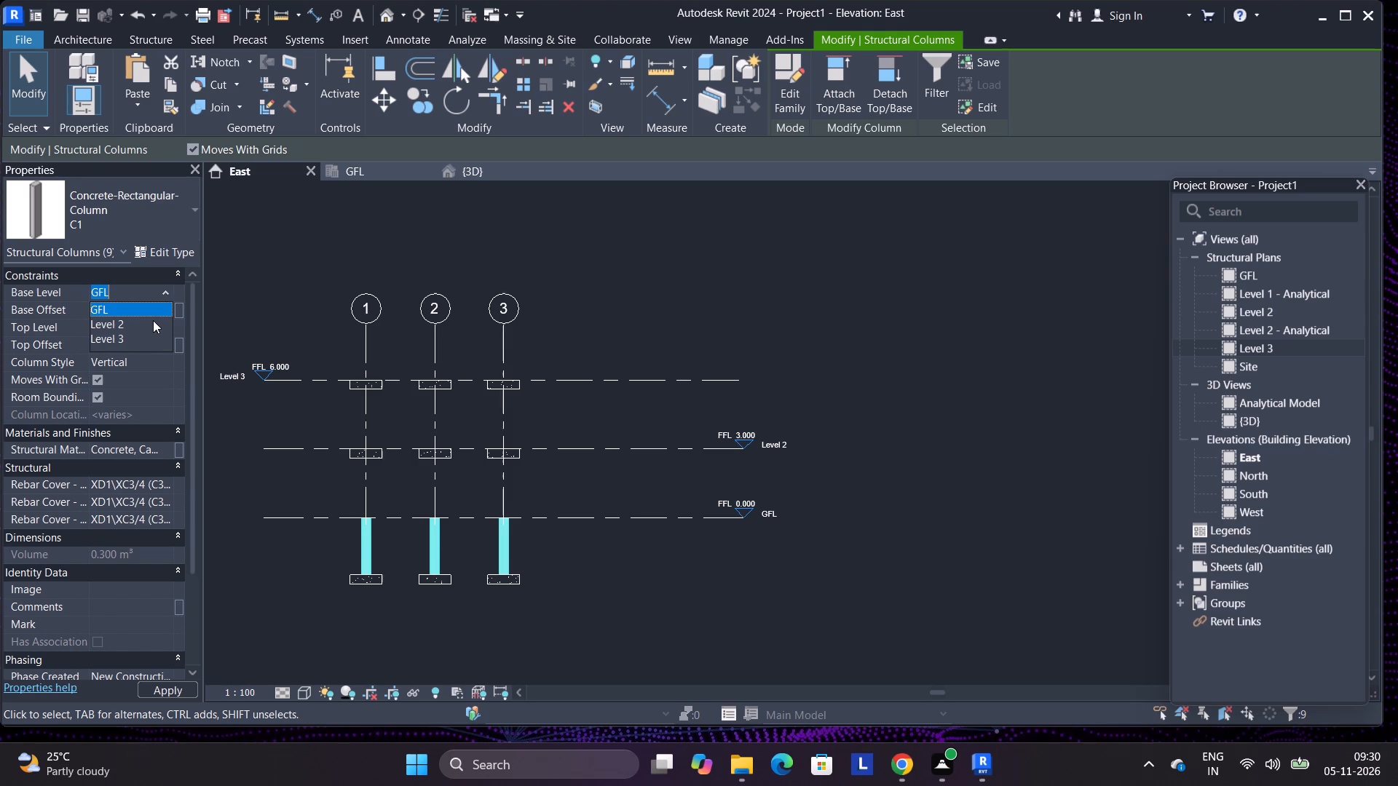
left_click(151, 322)
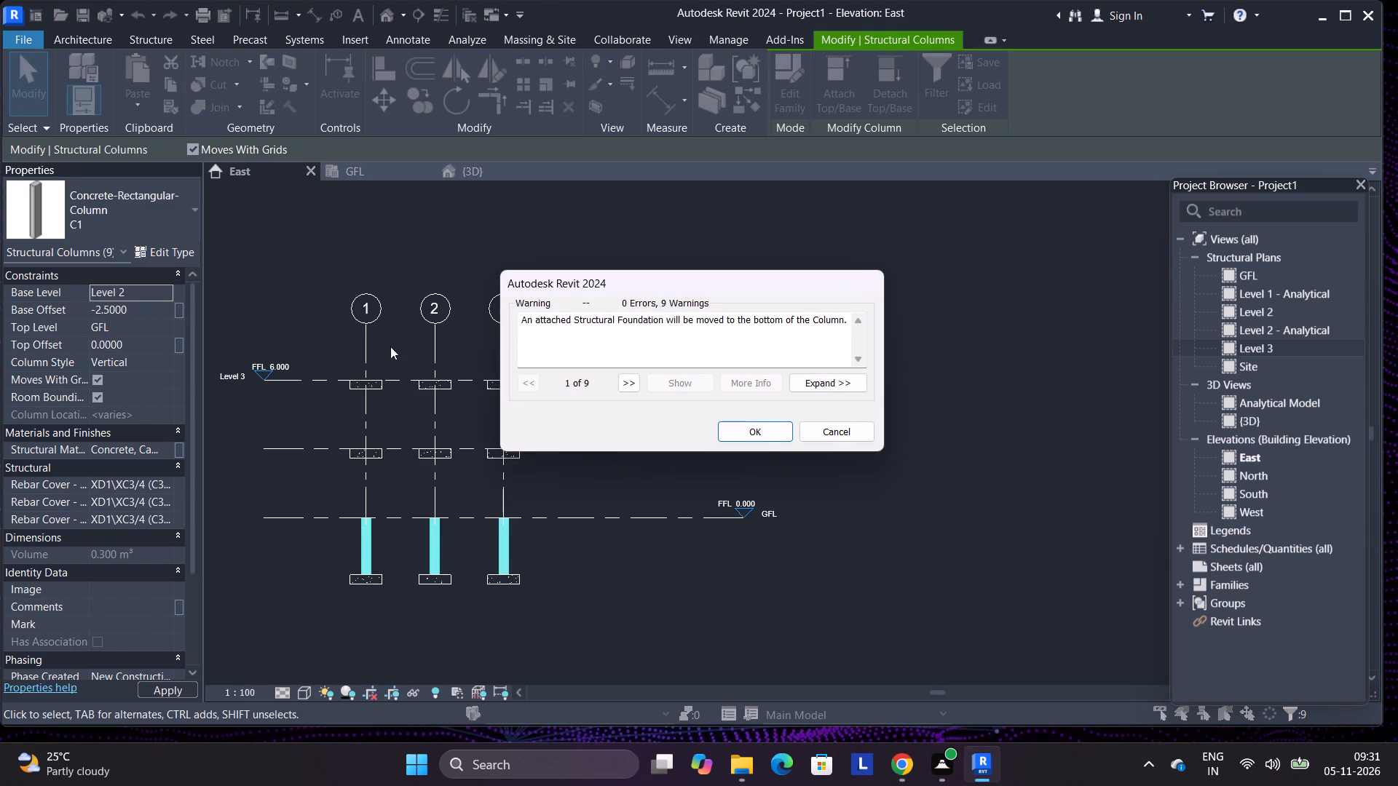
left_click_drag(130, 303, 106, 305)
left_click(102, 302)
left_click(768, 430)
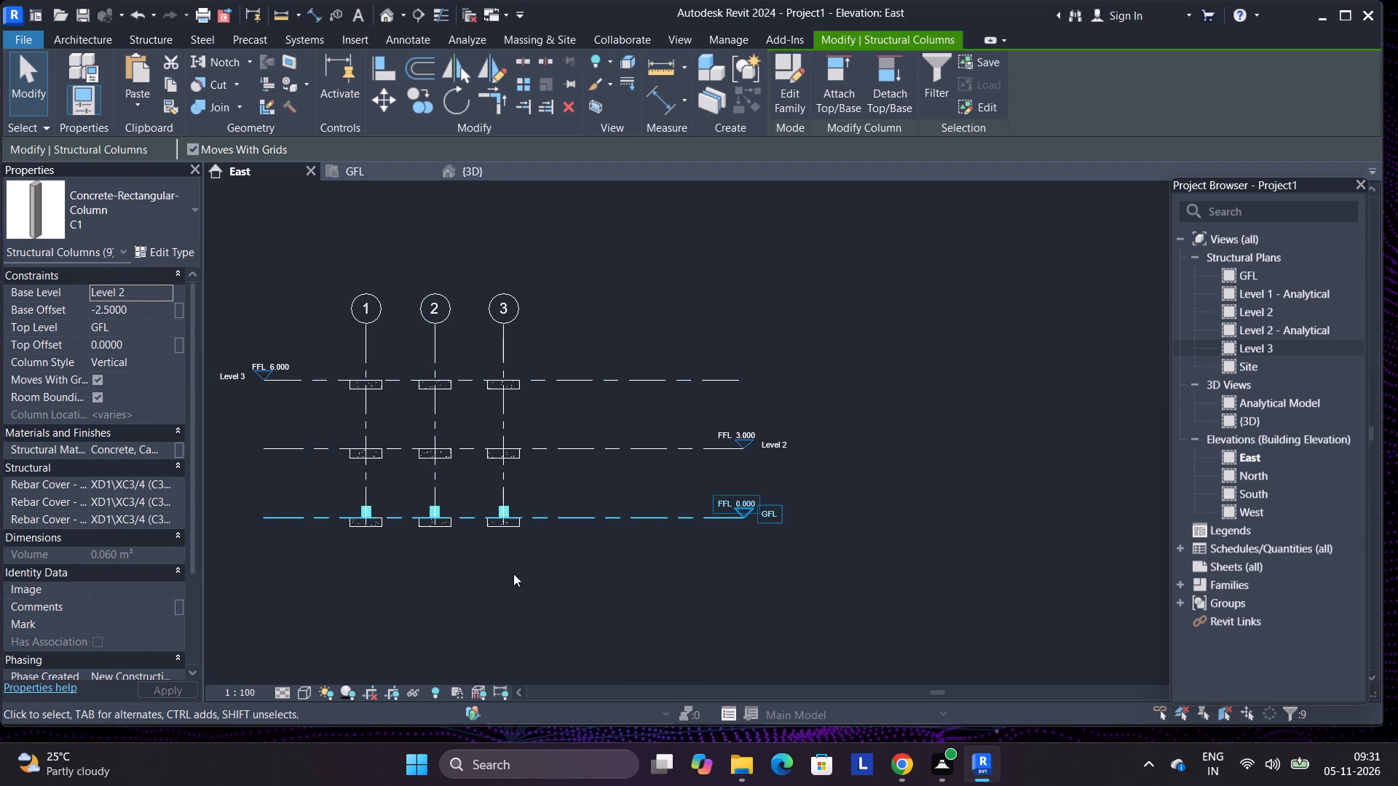
Set the base offset of the selected C1 columns to 0.
scroll(363, 555, "up", 3)
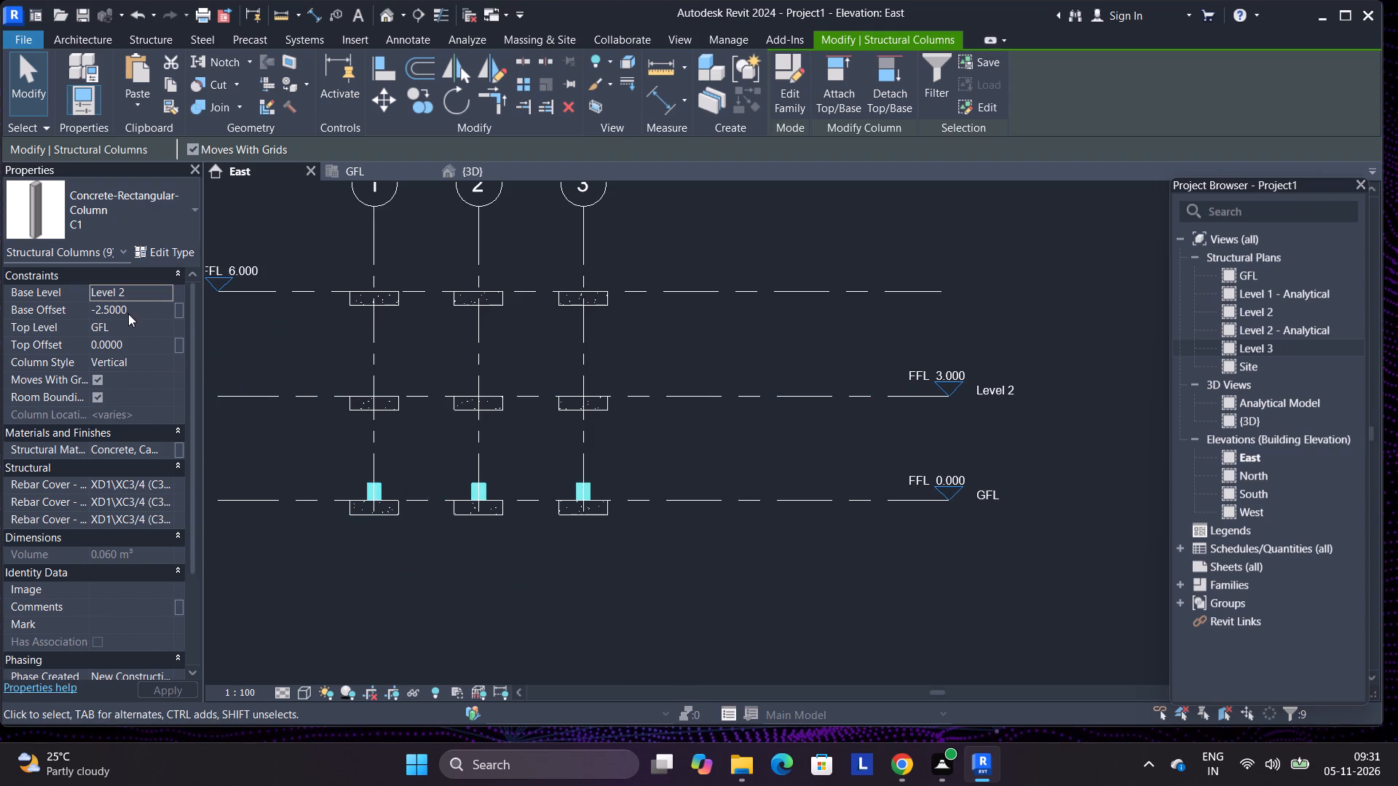
left_click(131, 304)
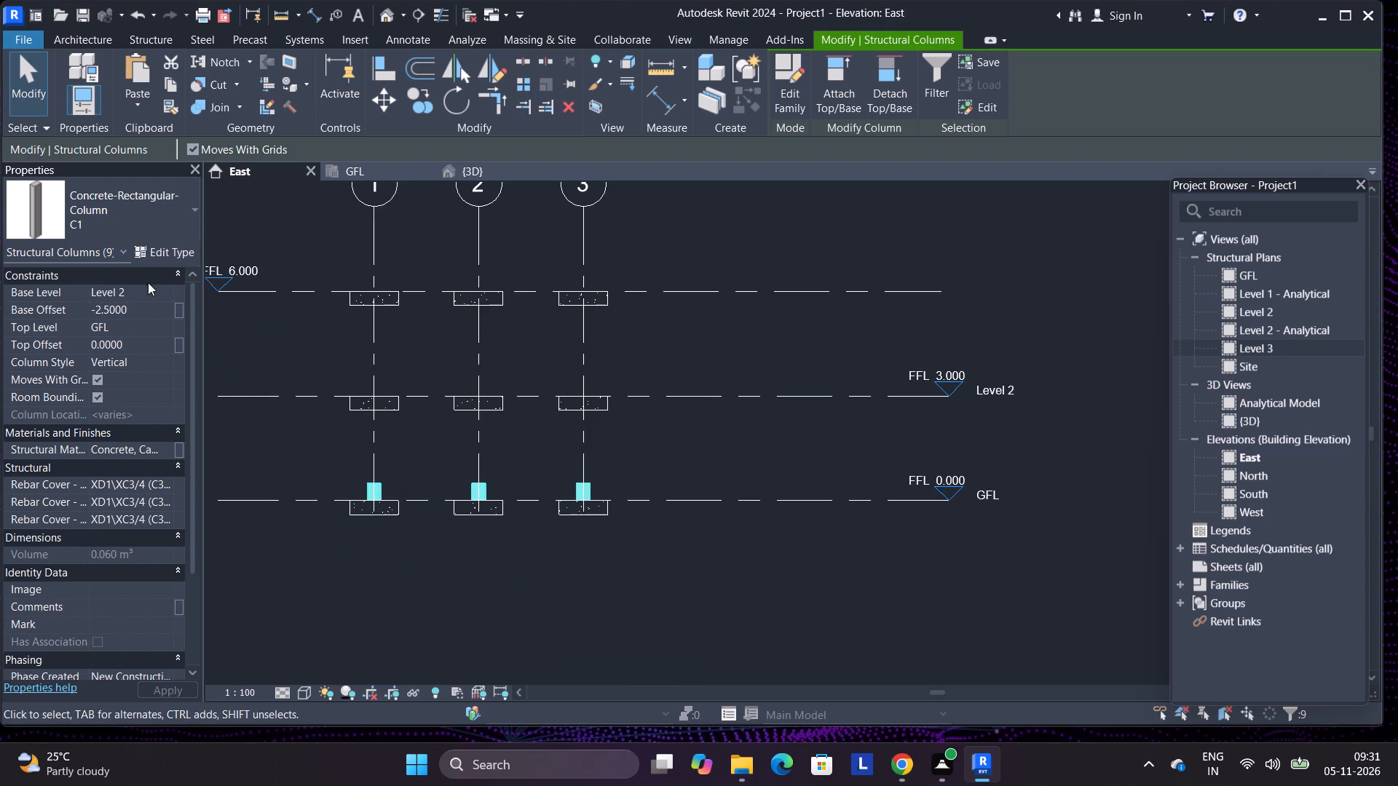
left_click(150, 293)
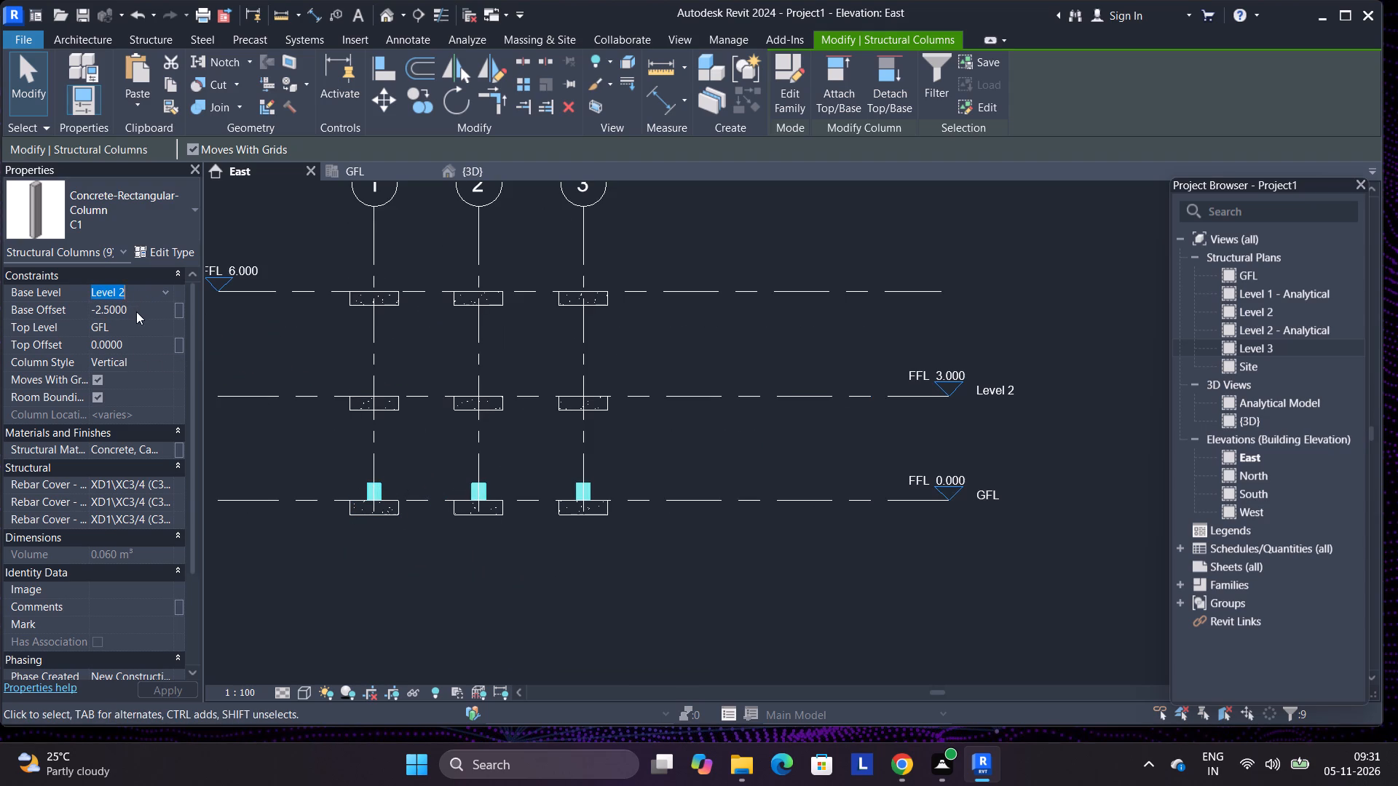
left_click(136, 311)
key("0")
key("Return")
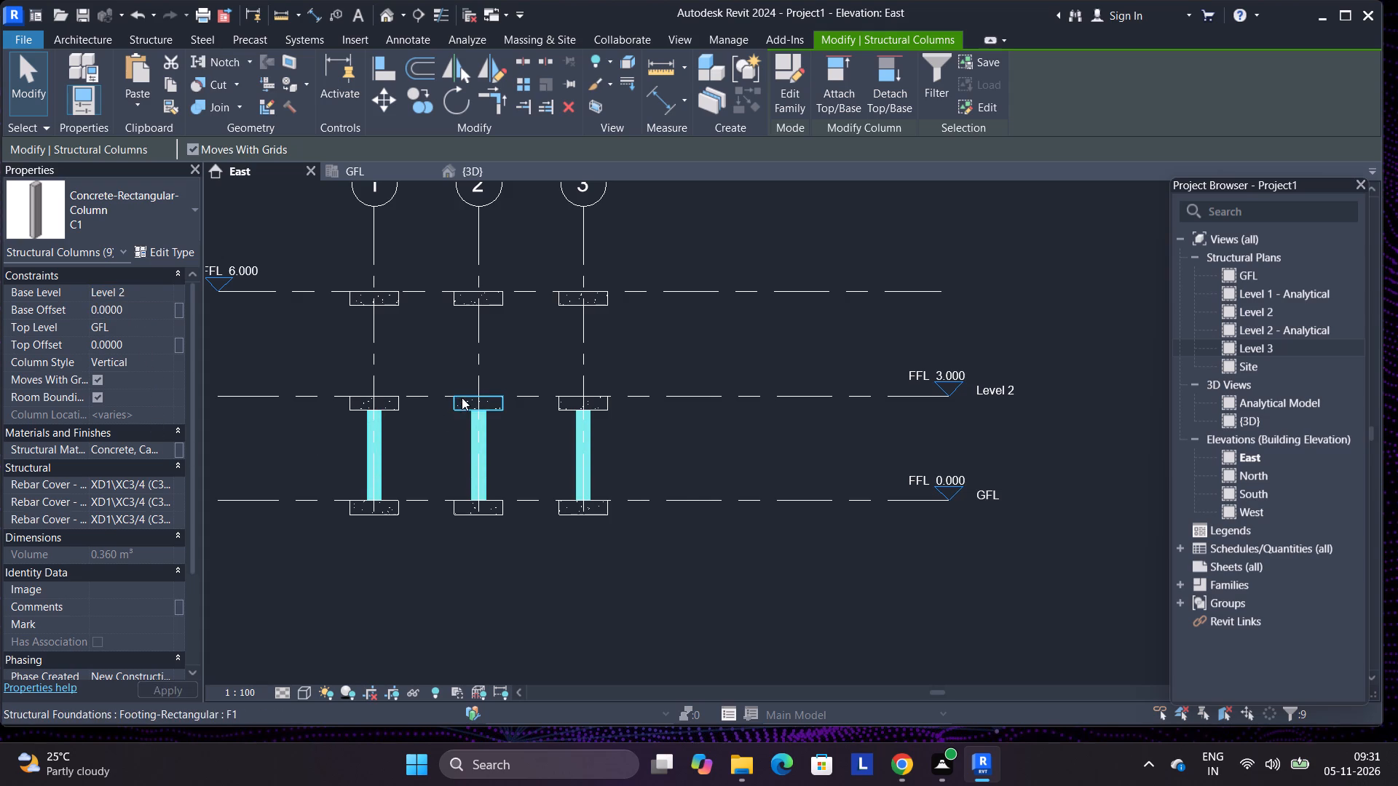
Set the base level of the selected C1 columns to Level 3 and clear the selection.
scroll(466, 476, "down", 2)
middle_click_drag(479, 383, 481, 451)
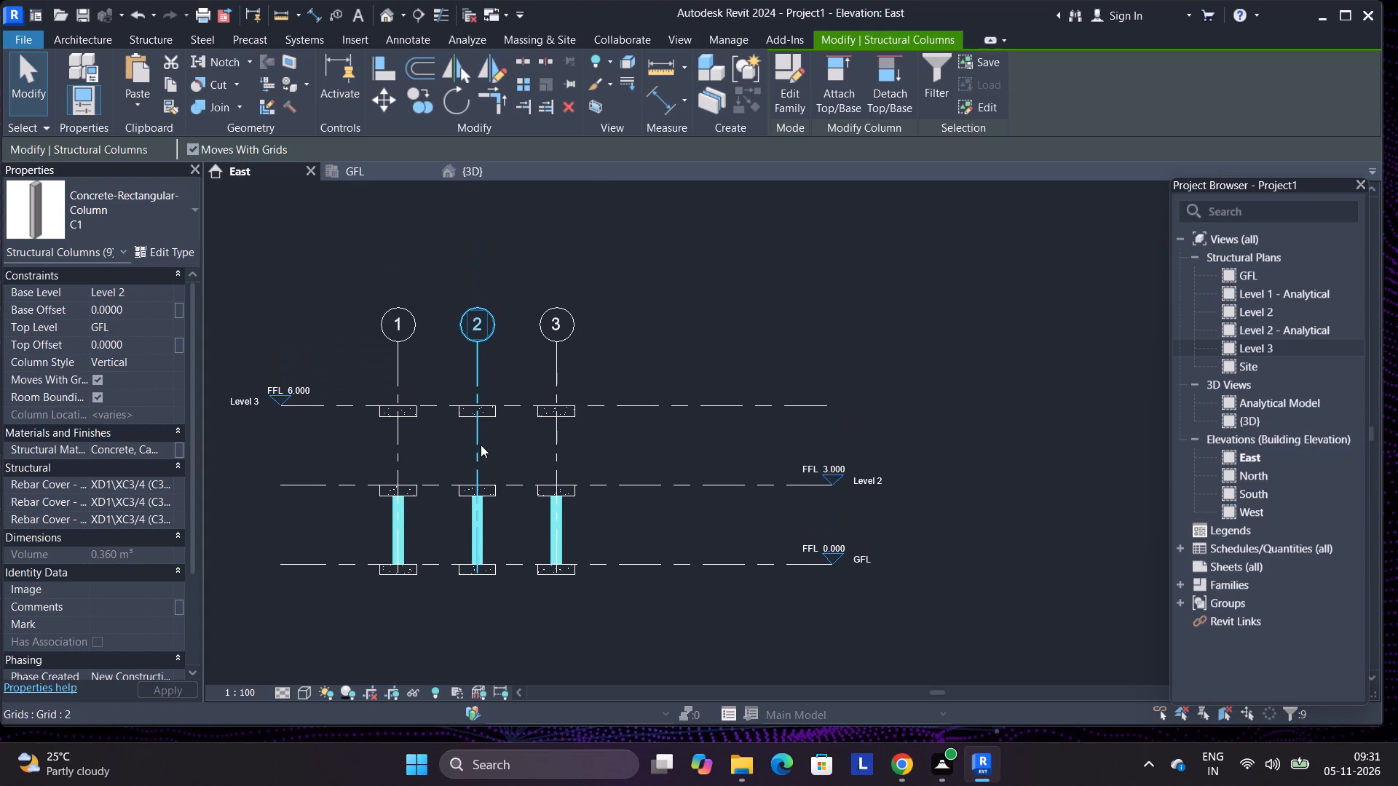
left_click(141, 295)
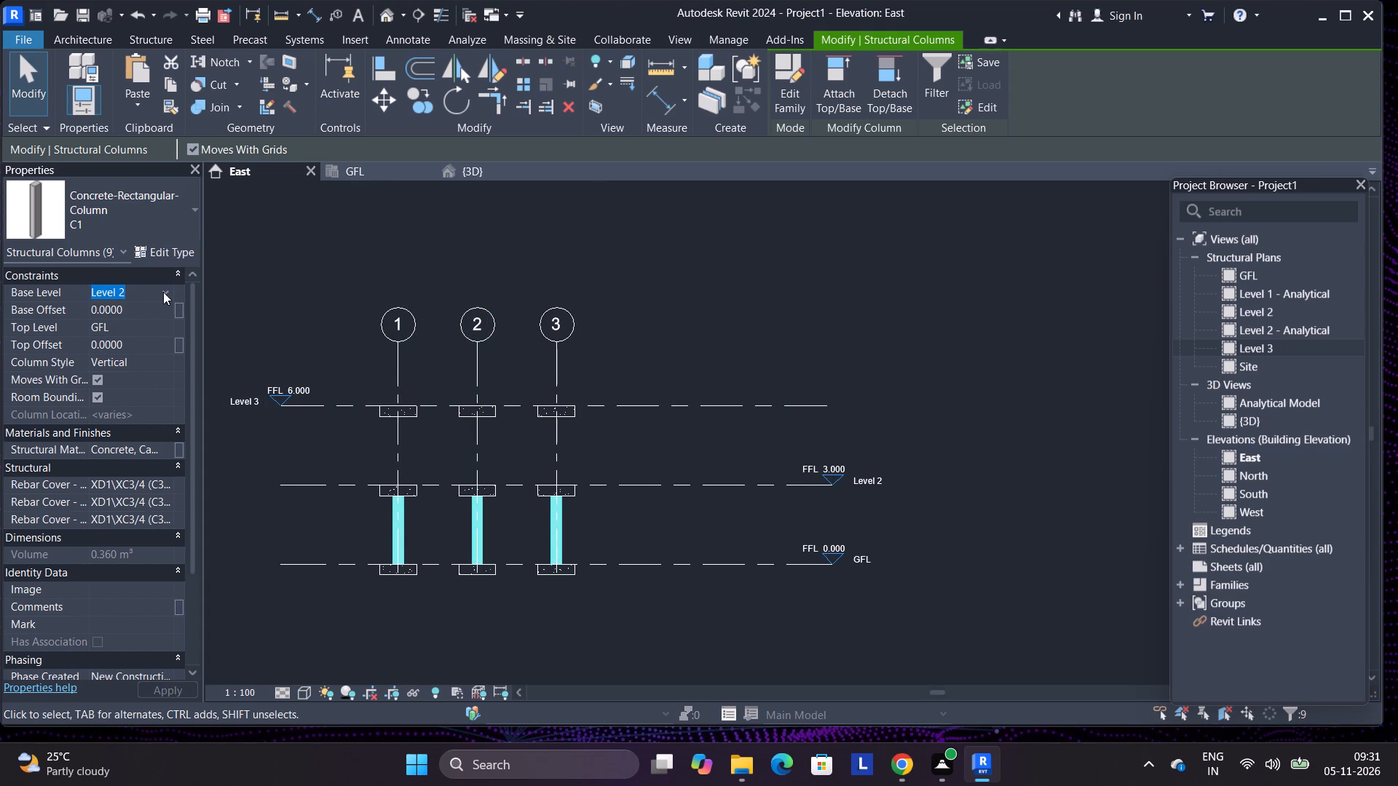
left_click(167, 295)
left_click(149, 334)
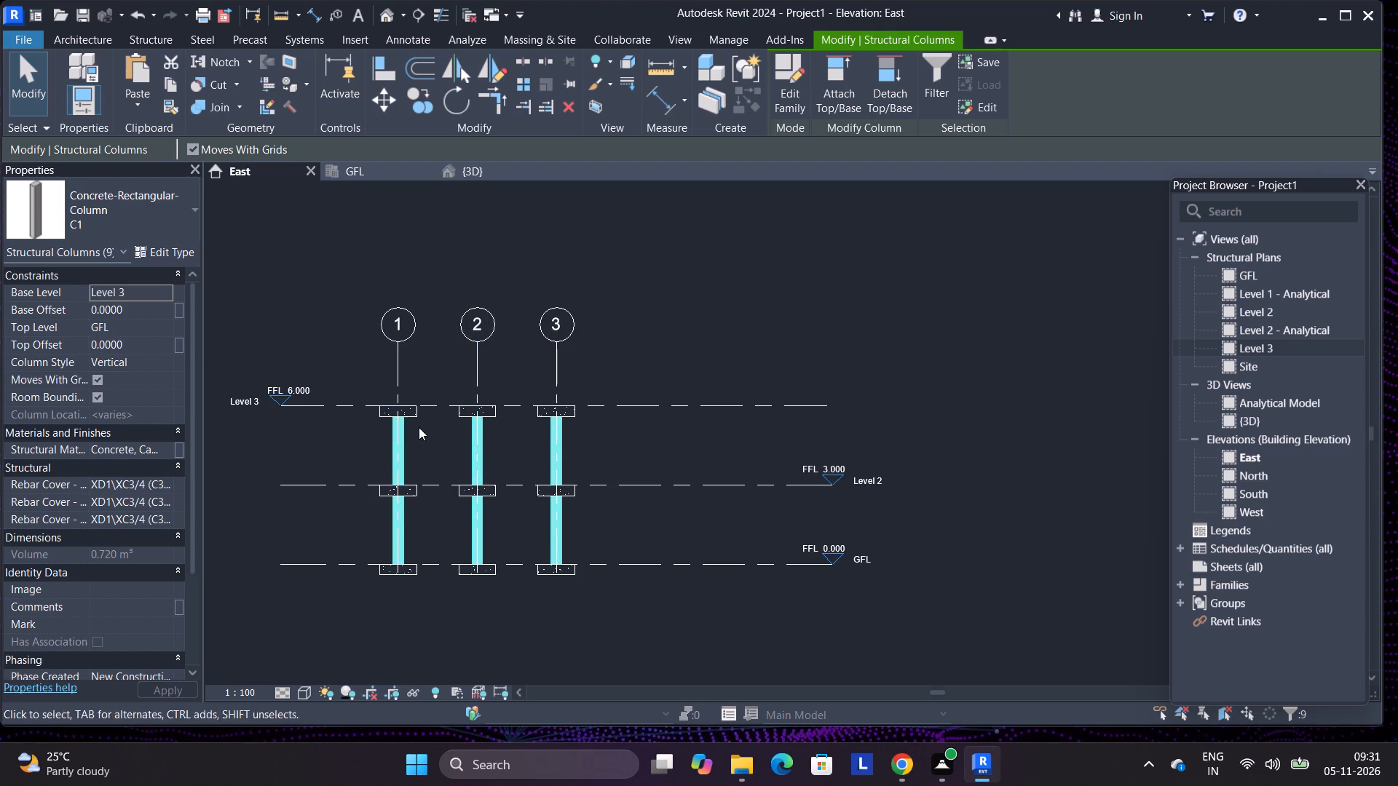
left_click(360, 434)
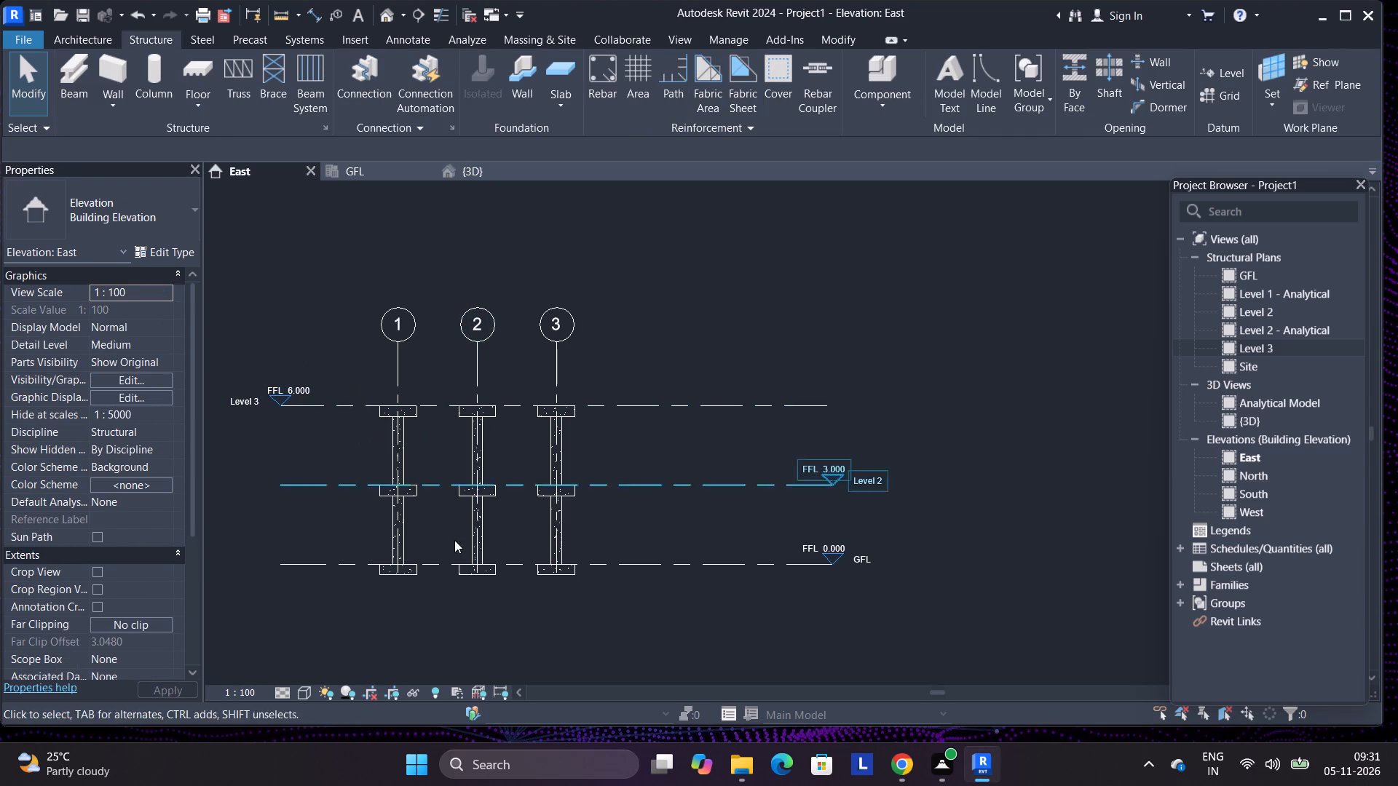
In the East elevation, set the base level of the front C1 column on grid 2 to GFL.
left_click(398, 535)
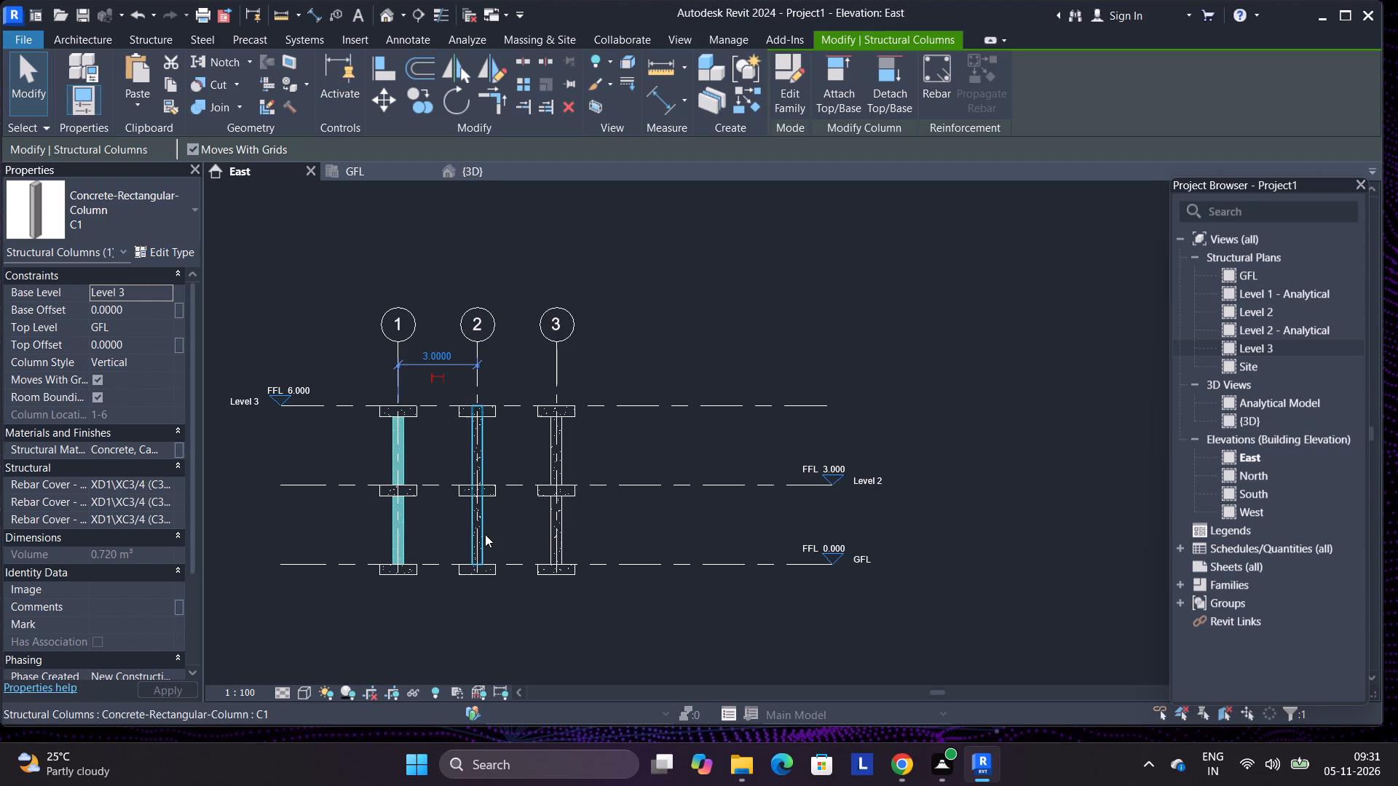
left_click(482, 534)
left_click(164, 297)
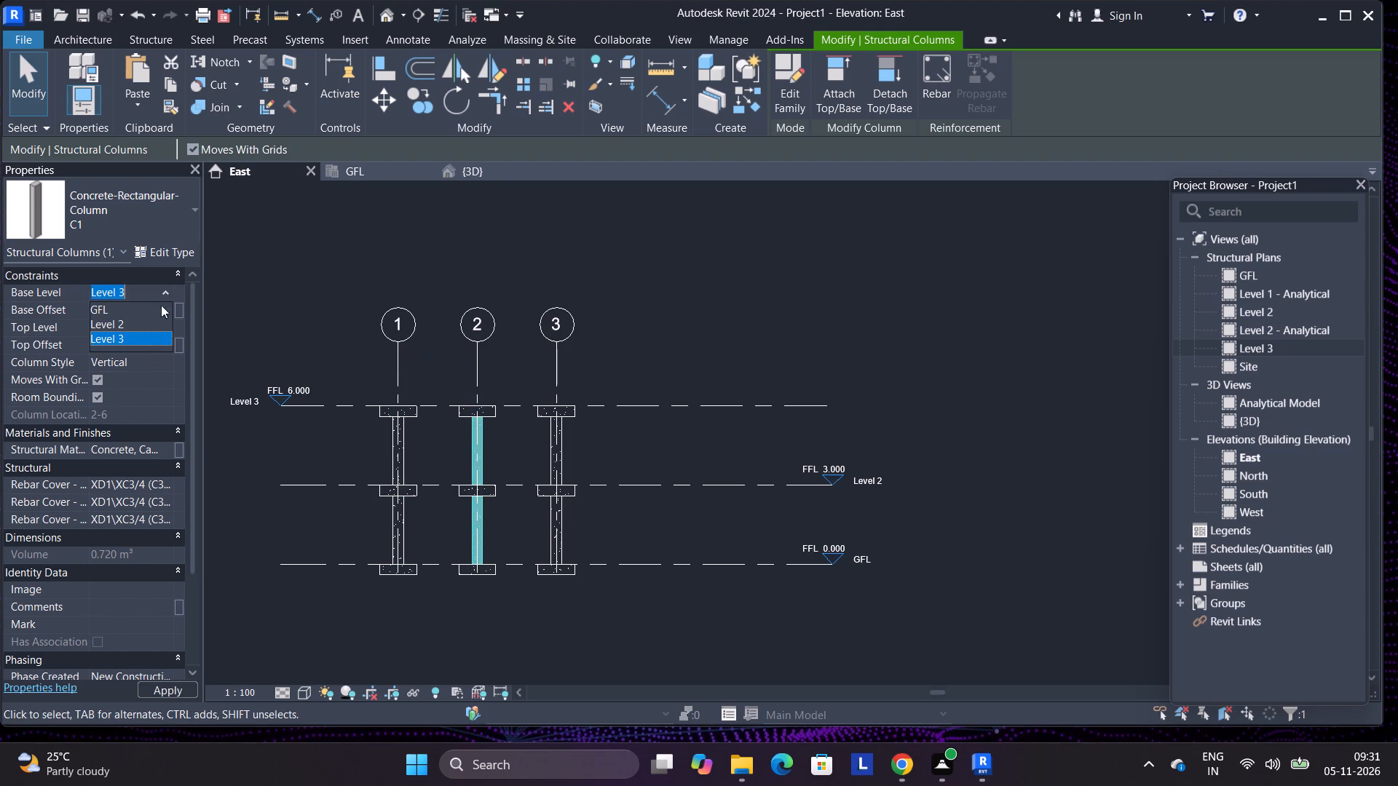
left_click(157, 316)
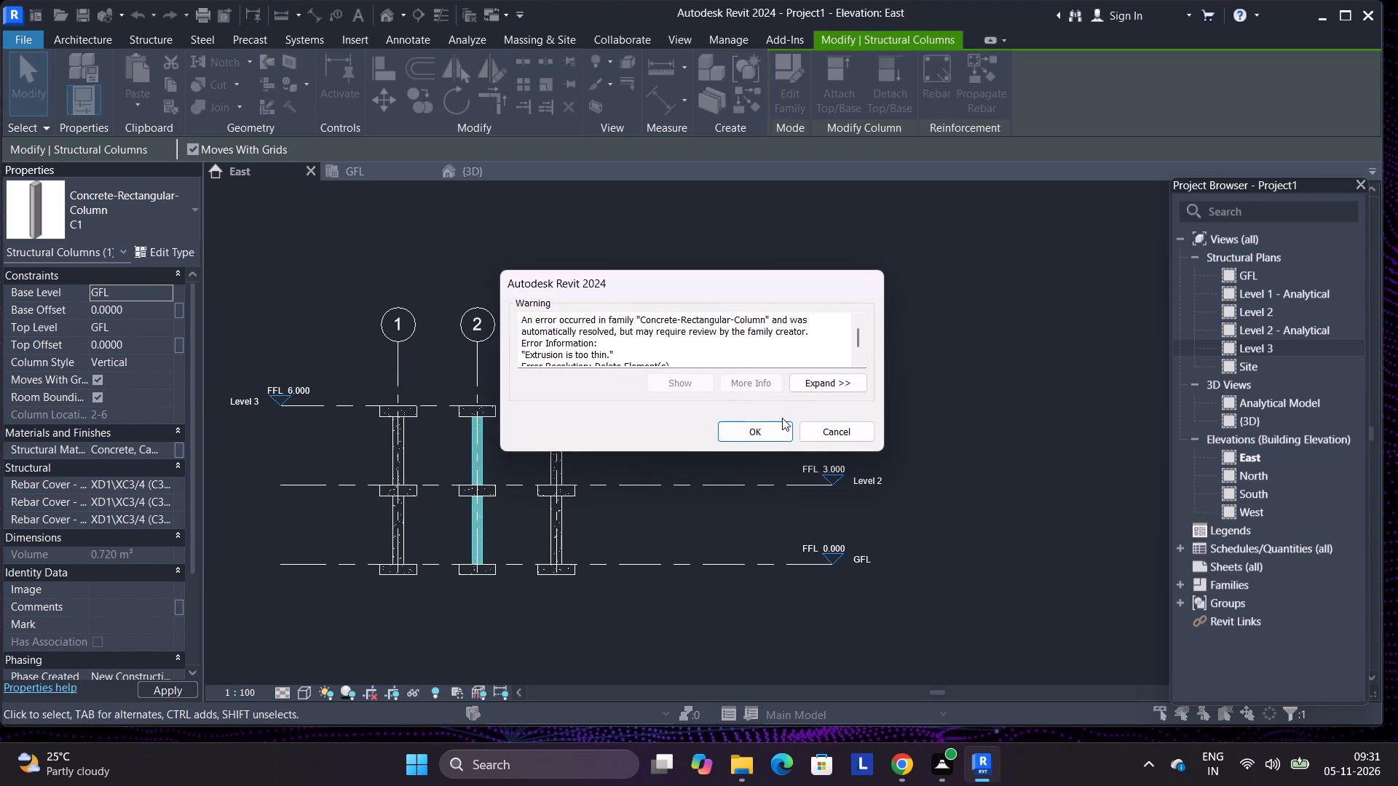
scroll(588, 342, "down", 1)
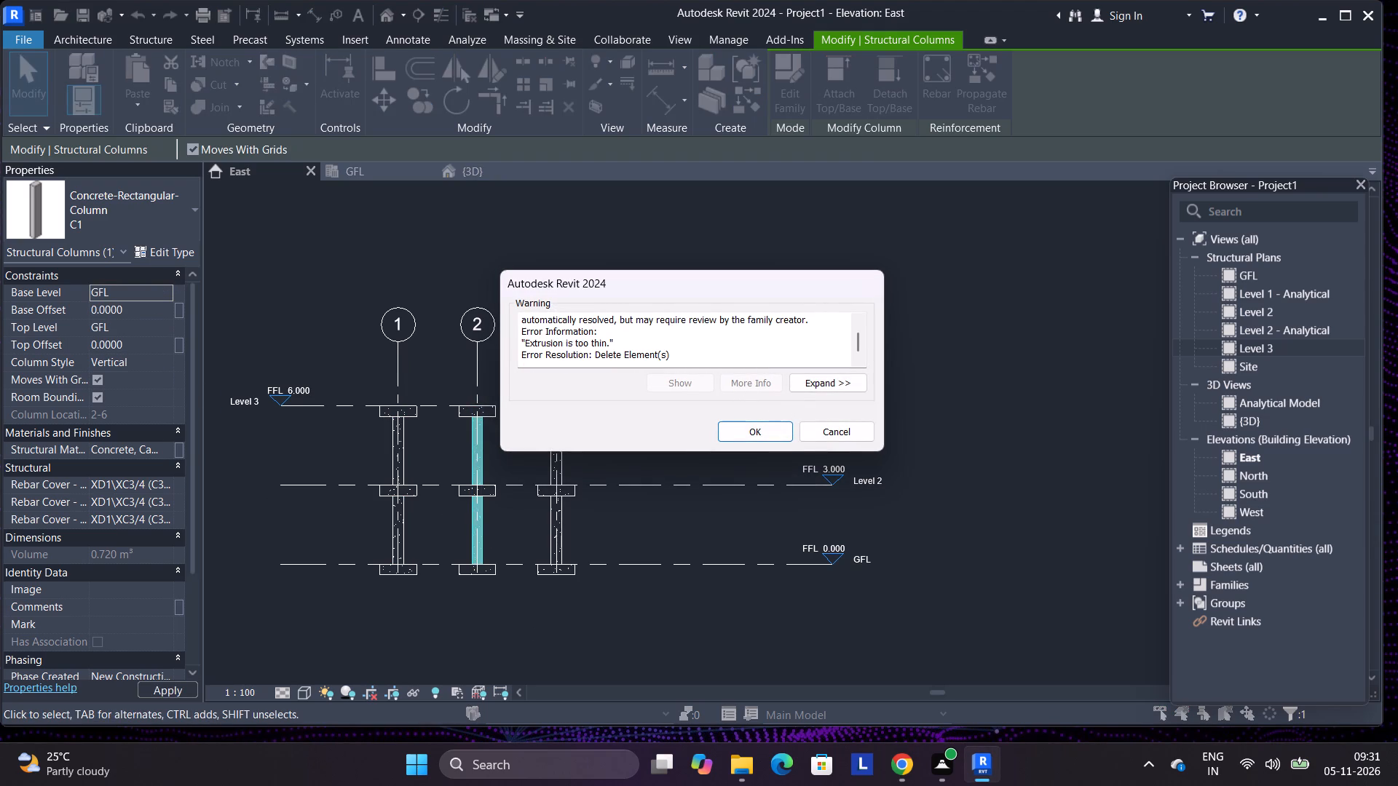
left_click(797, 429)
left_click(766, 437)
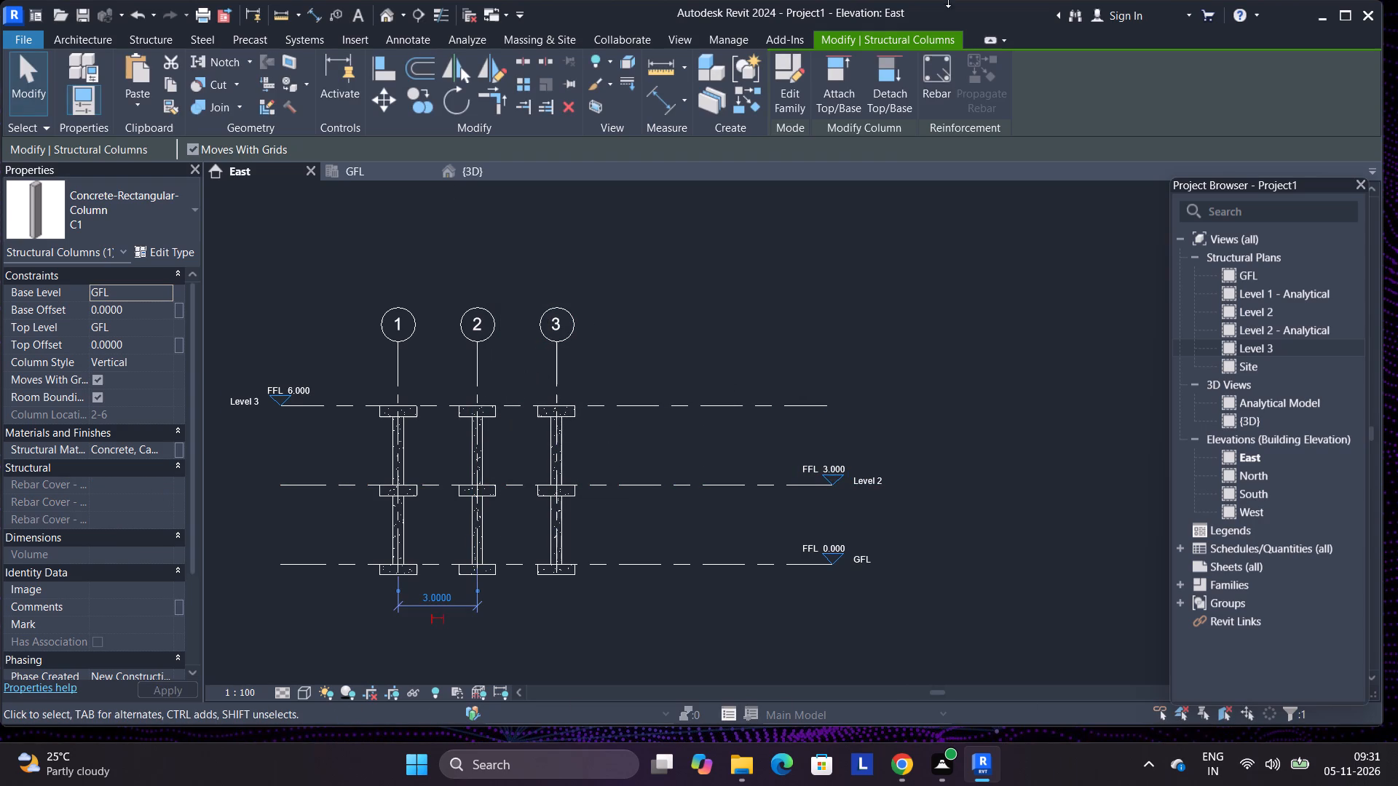
Check the C1 columns in the GFL plan, the 3D view and the East elevation.
scroll(1397, 0, "down", 1)
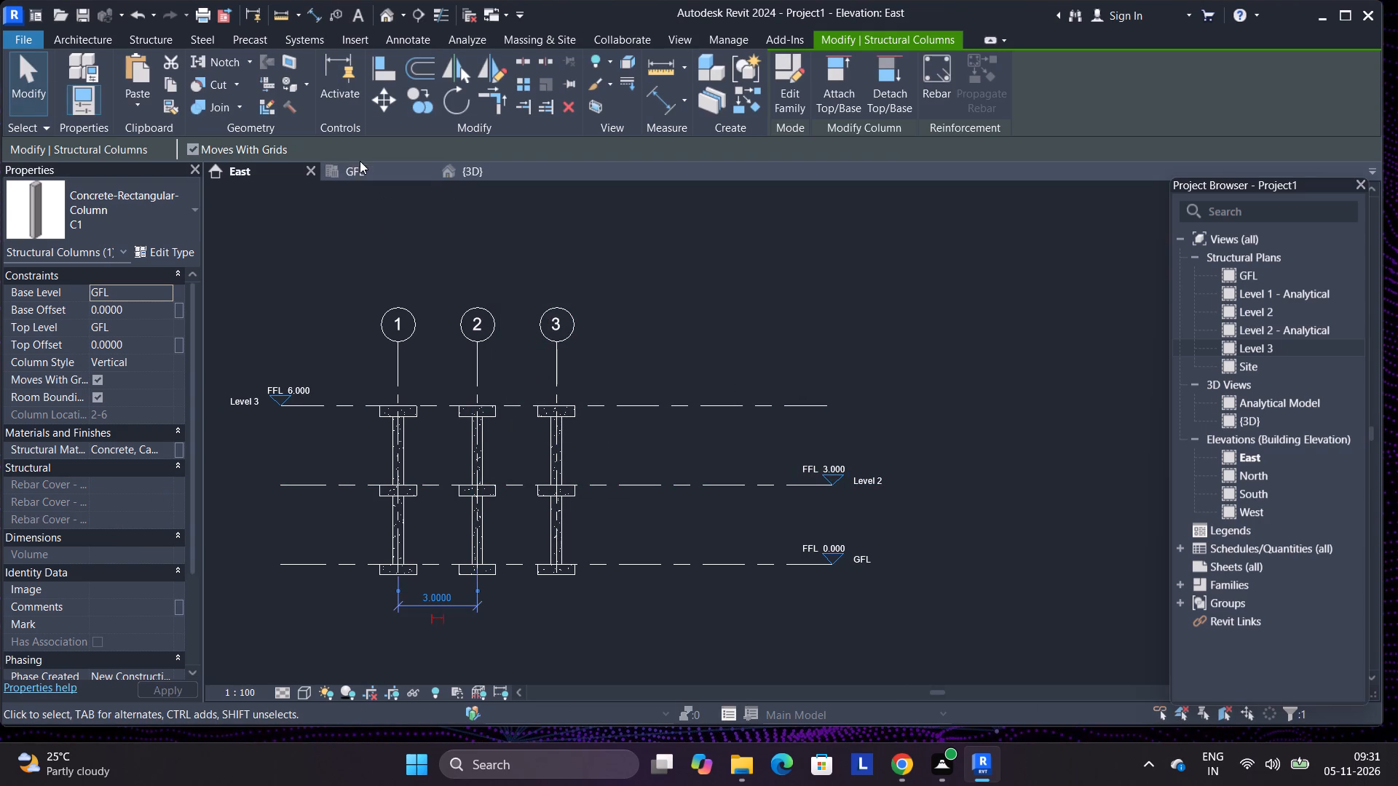
left_click(363, 178)
left_click(483, 185)
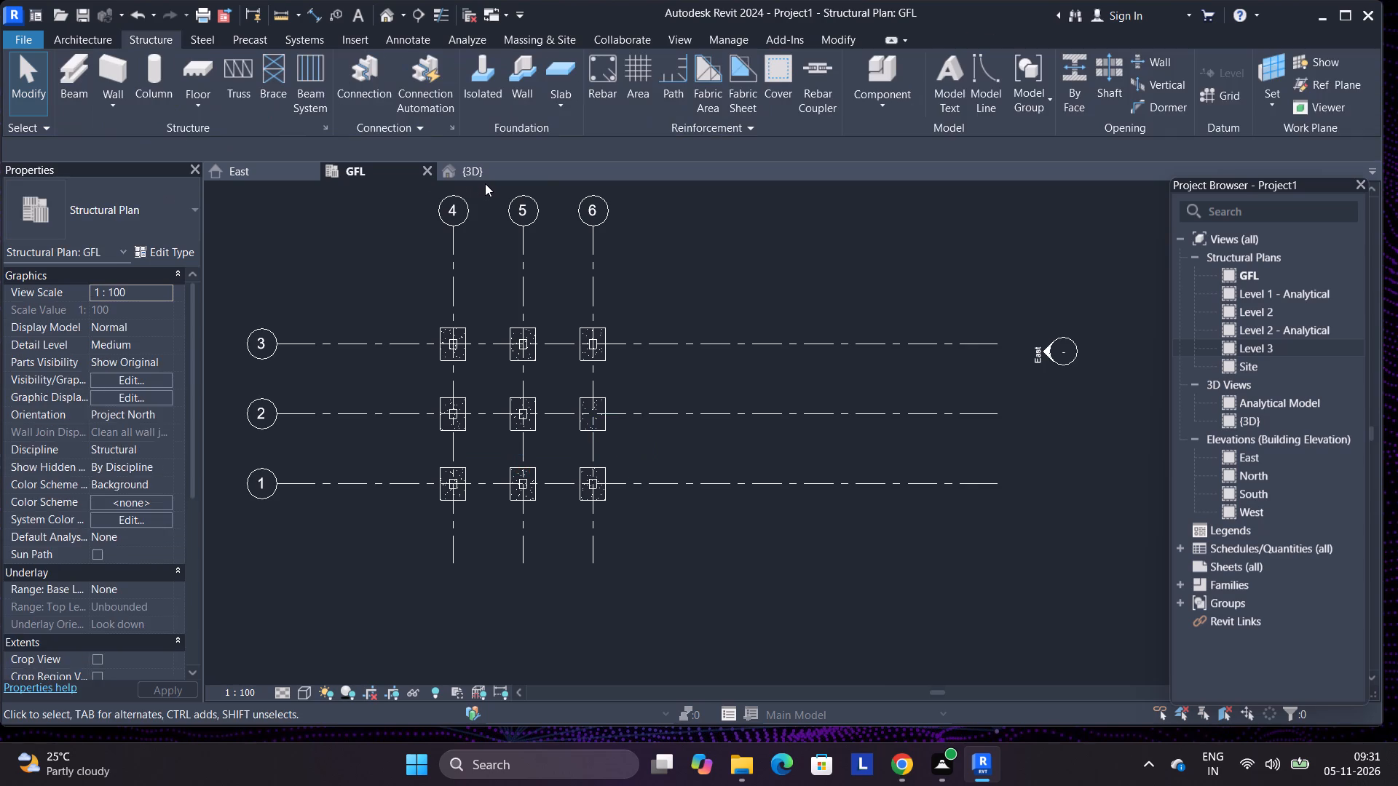
left_click(483, 177)
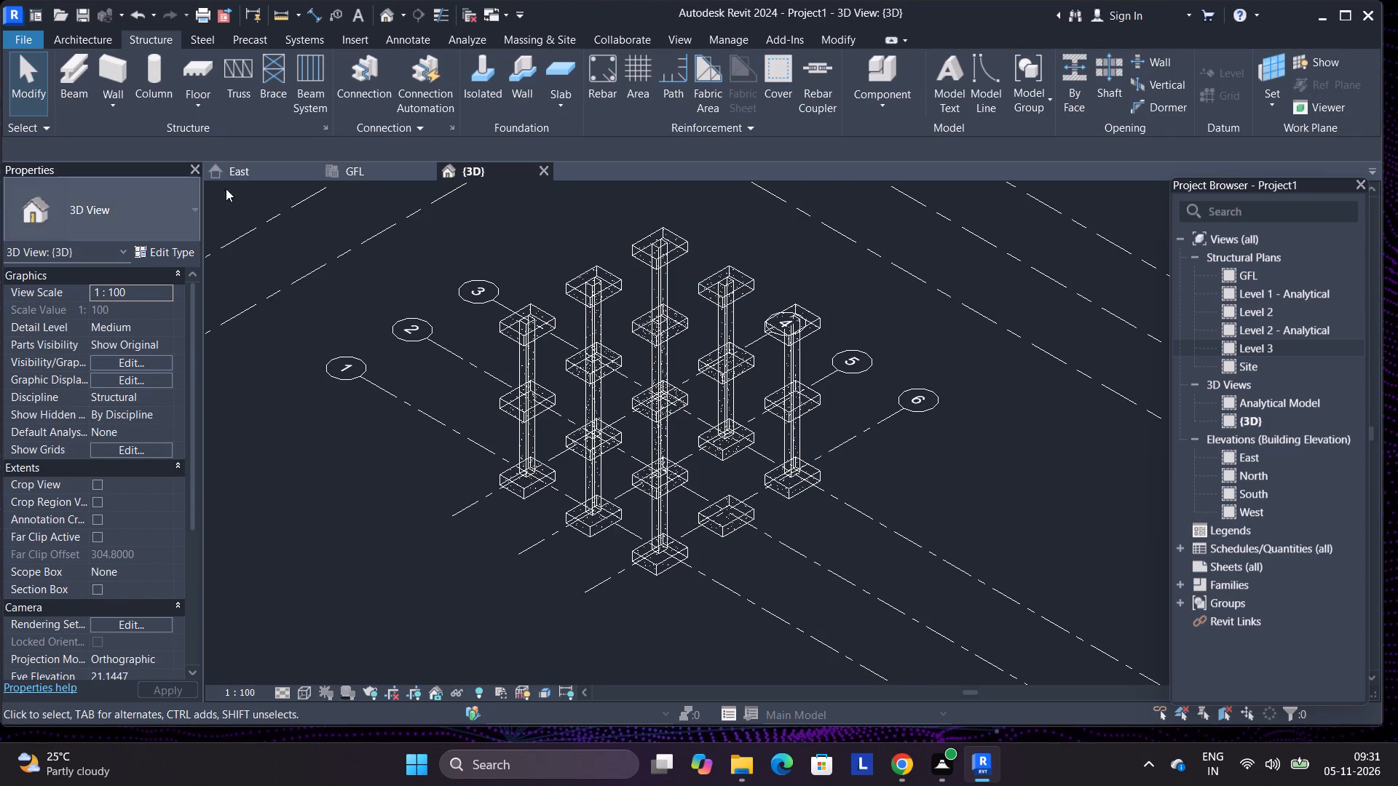
left_click(363, 171)
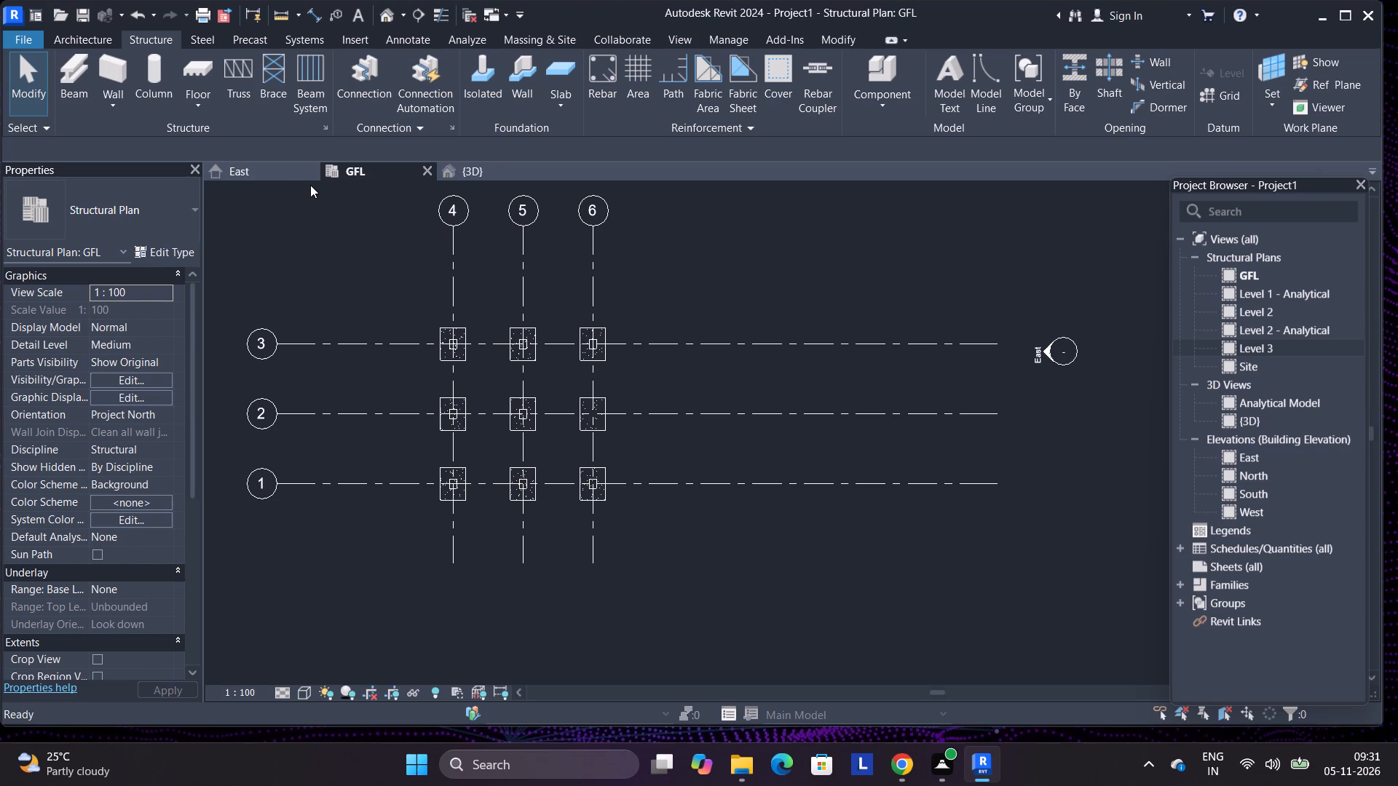
left_click(285, 172)
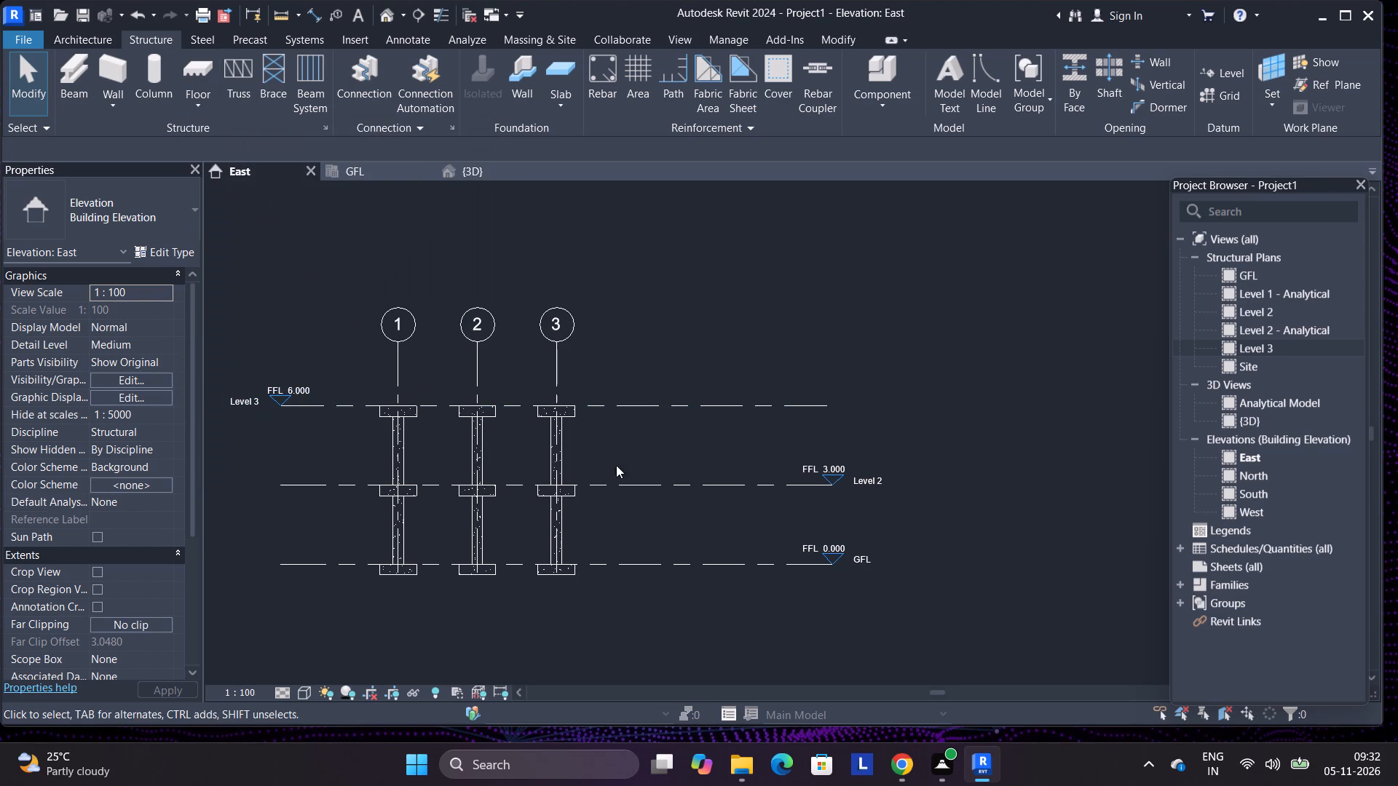
In the GFL plan, start a beam with the Concrete-Rectangular Beam 300 x 600mm type and duplicate that type as RCB1.
left_click(352, 165)
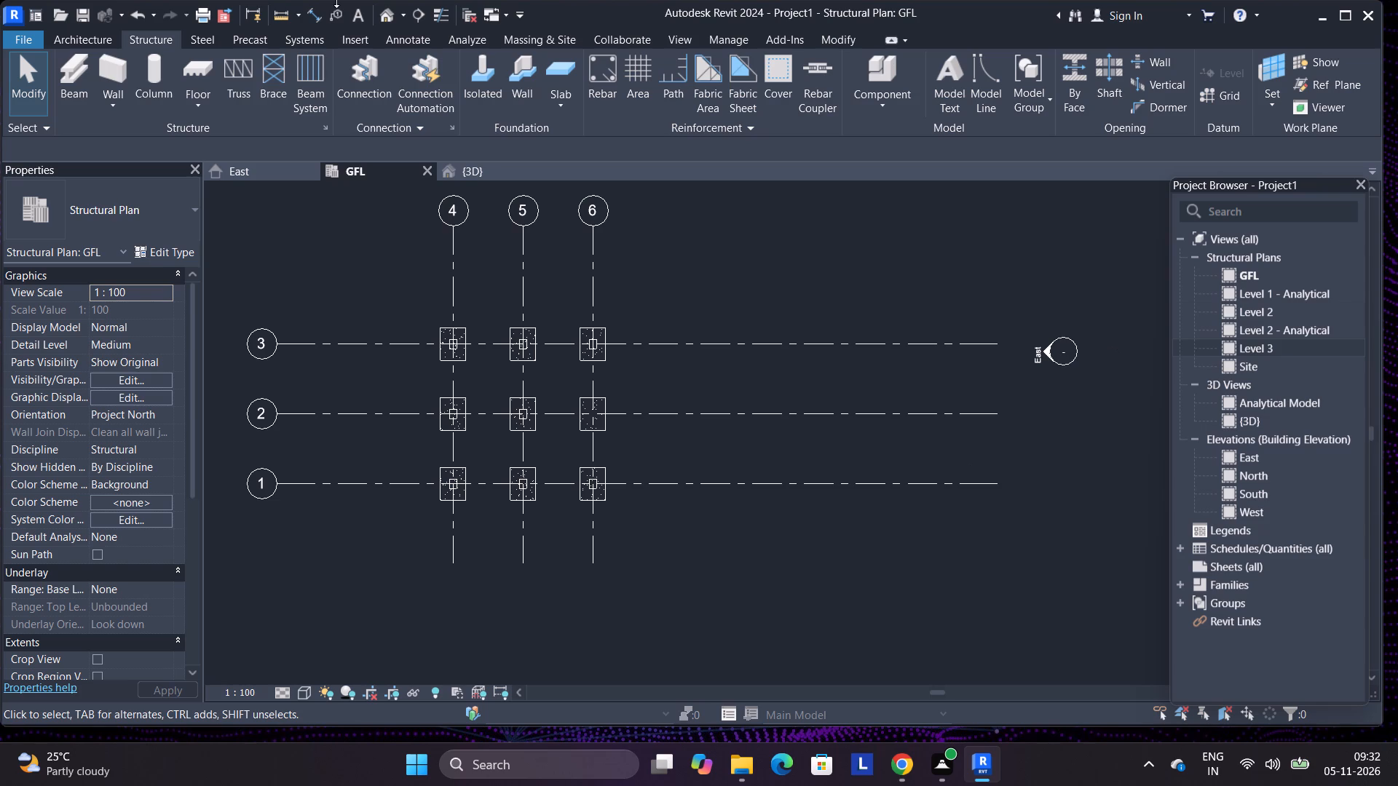
scroll(655, 785, "up", 2)
left_click(85, 91)
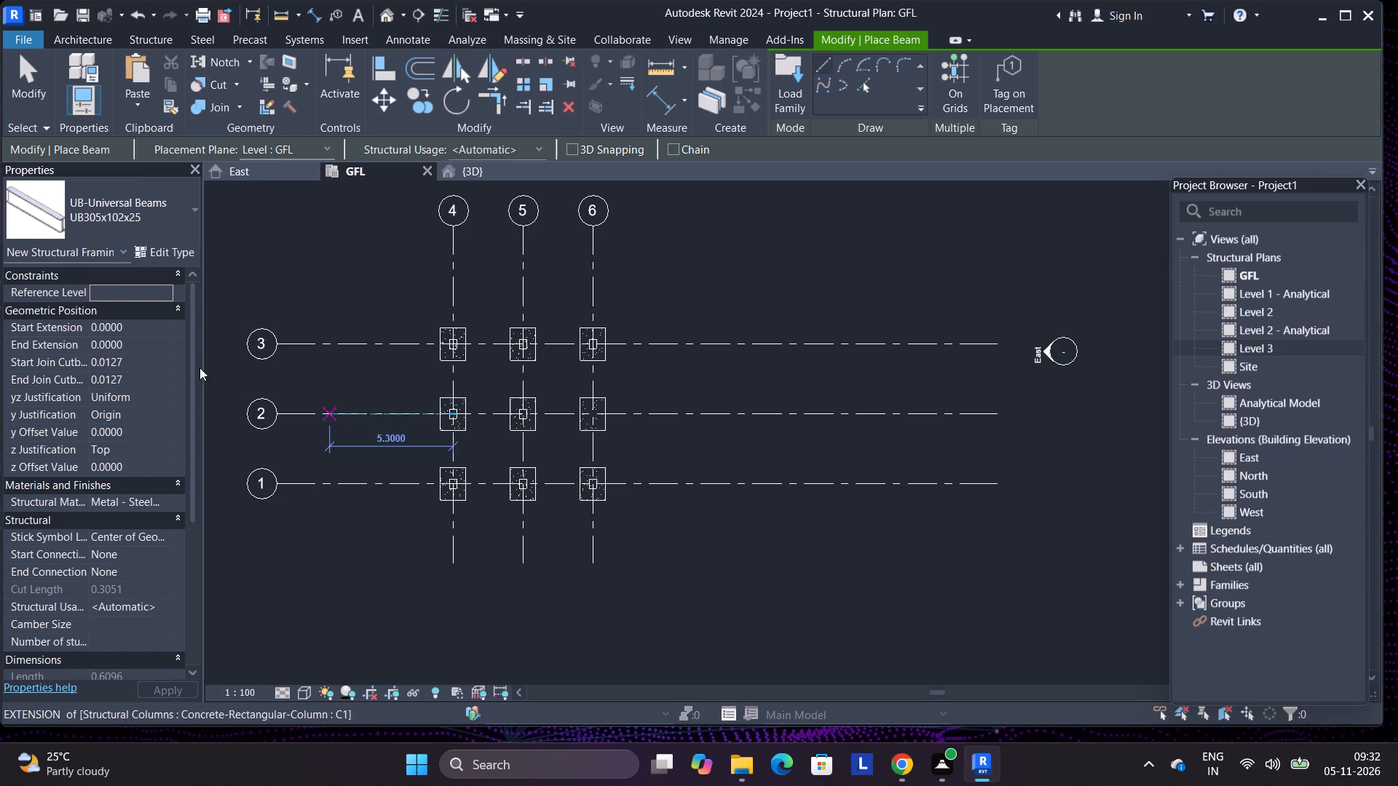
left_click(173, 236)
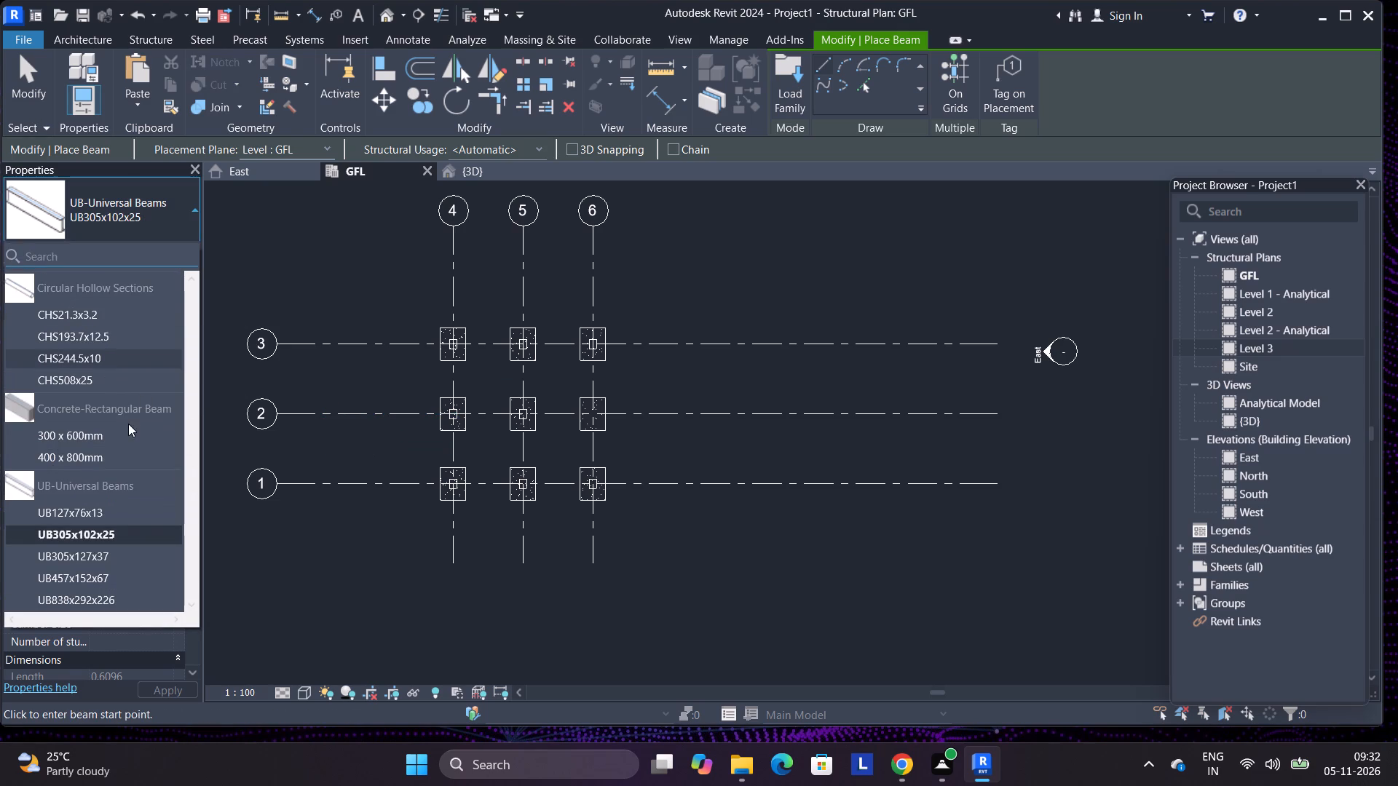
left_click(124, 436)
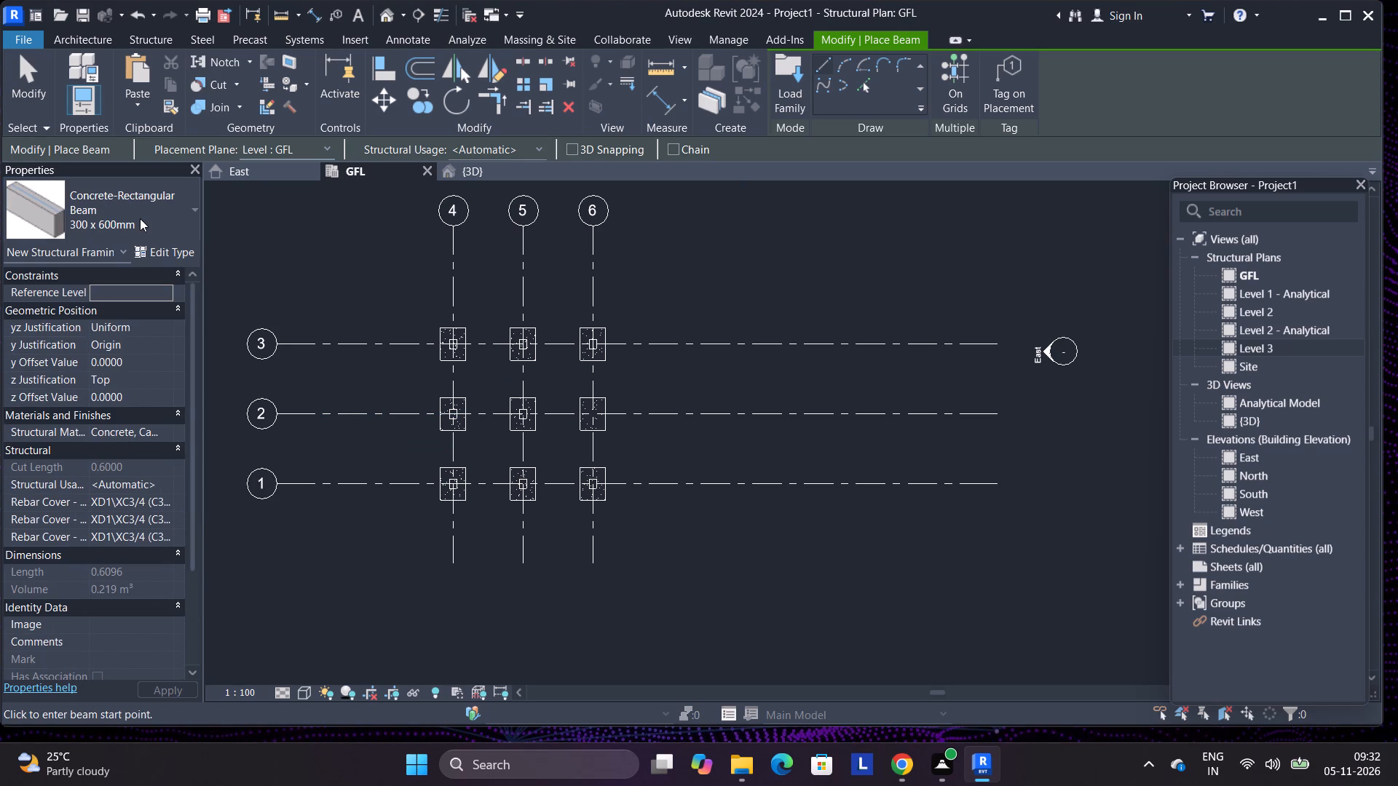
left_click(151, 258)
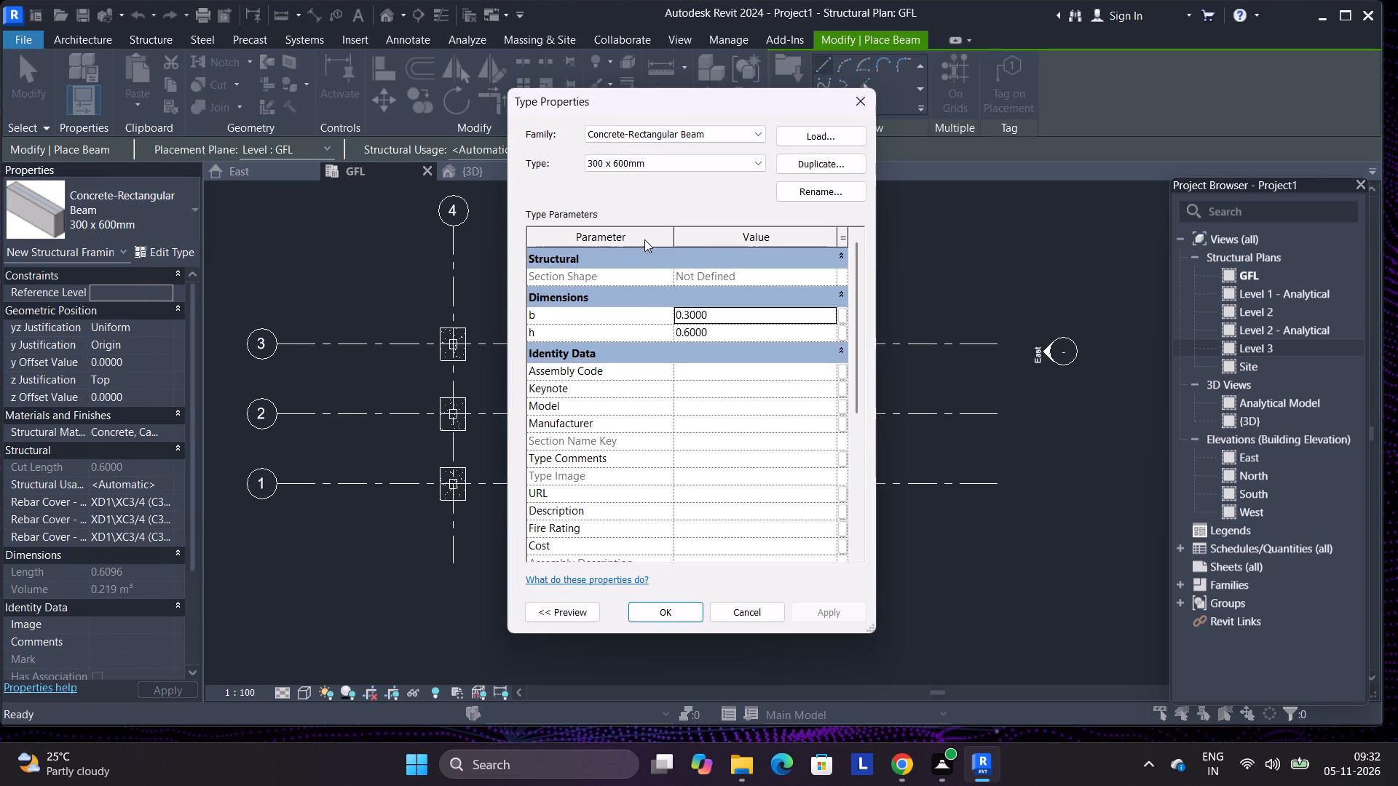
left_click(659, 162)
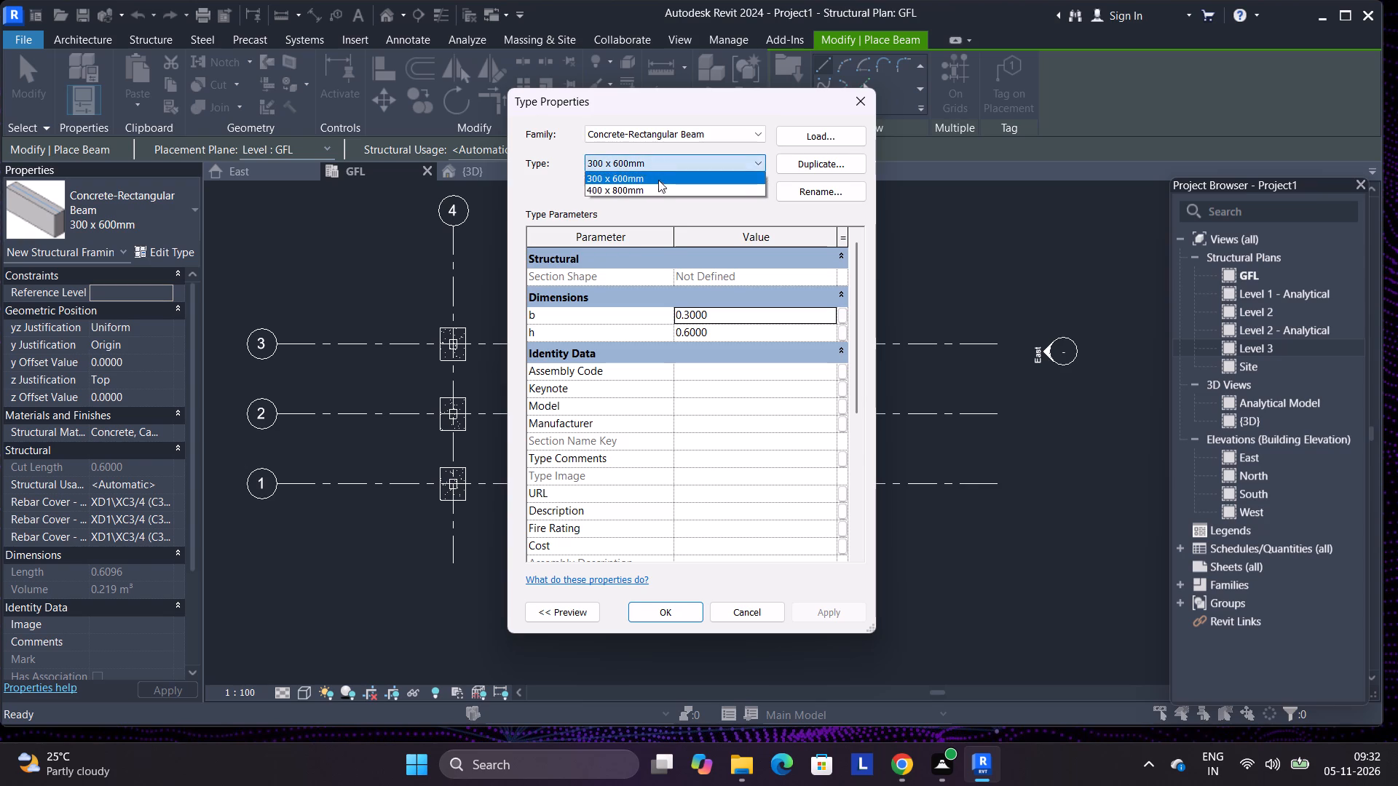
left_click(829, 167)
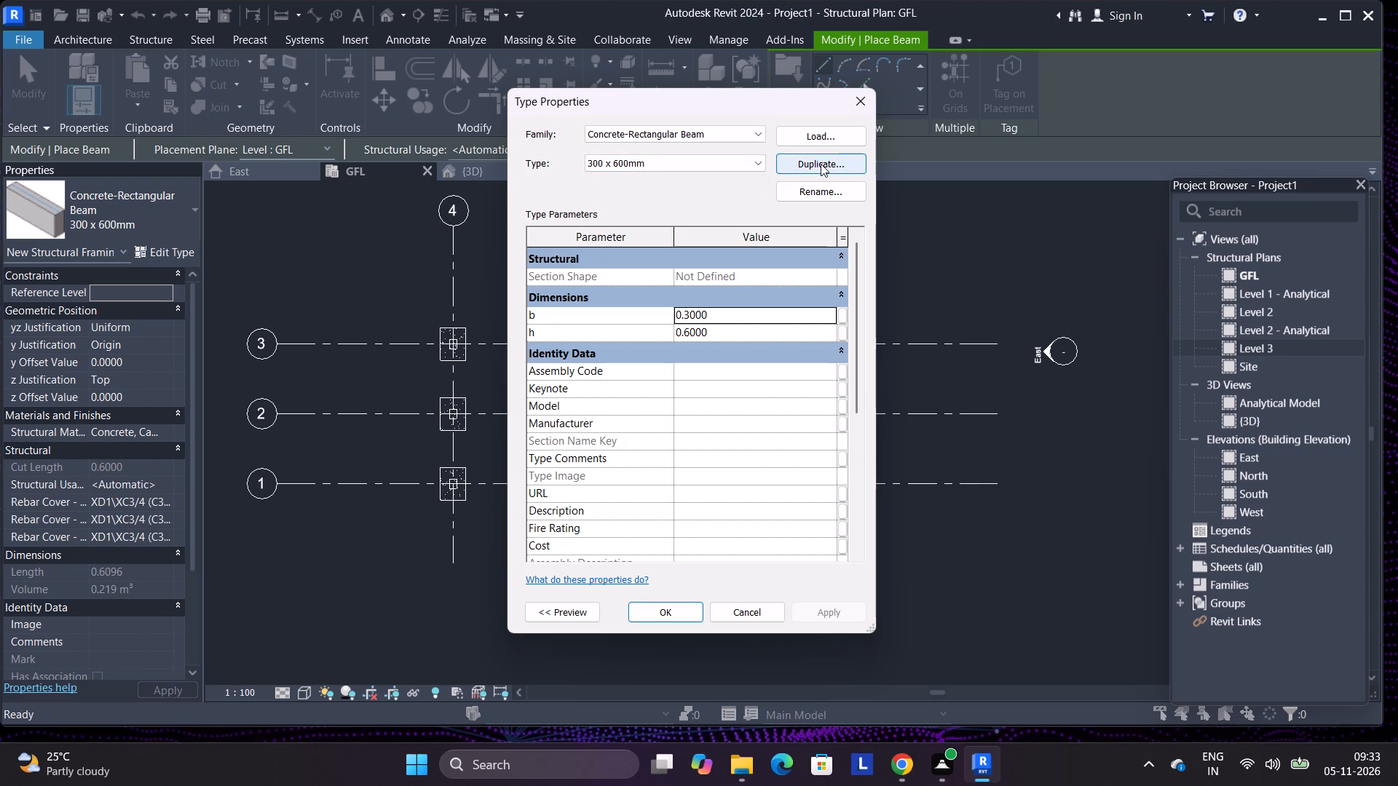
left_click(821, 164)
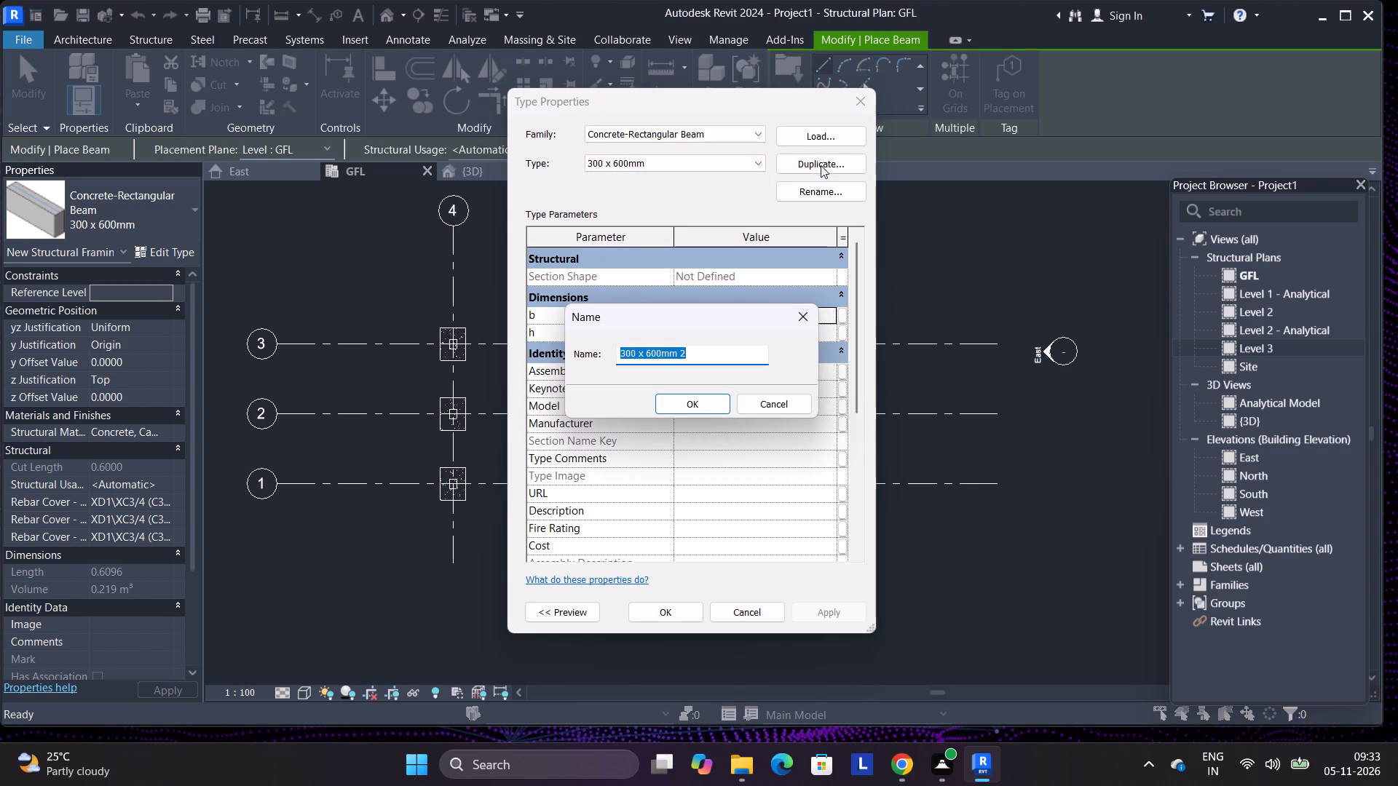
type("RCB1")
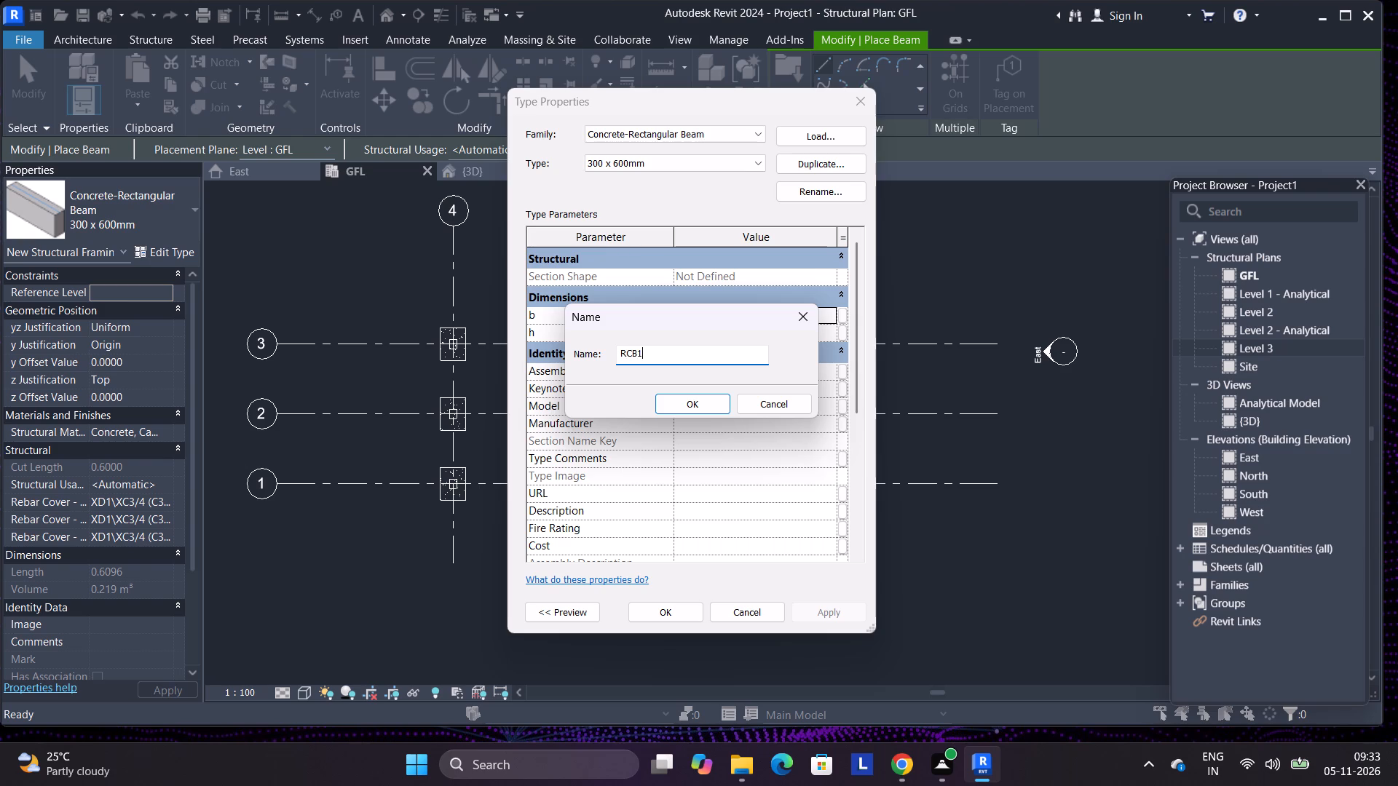
key("Return")
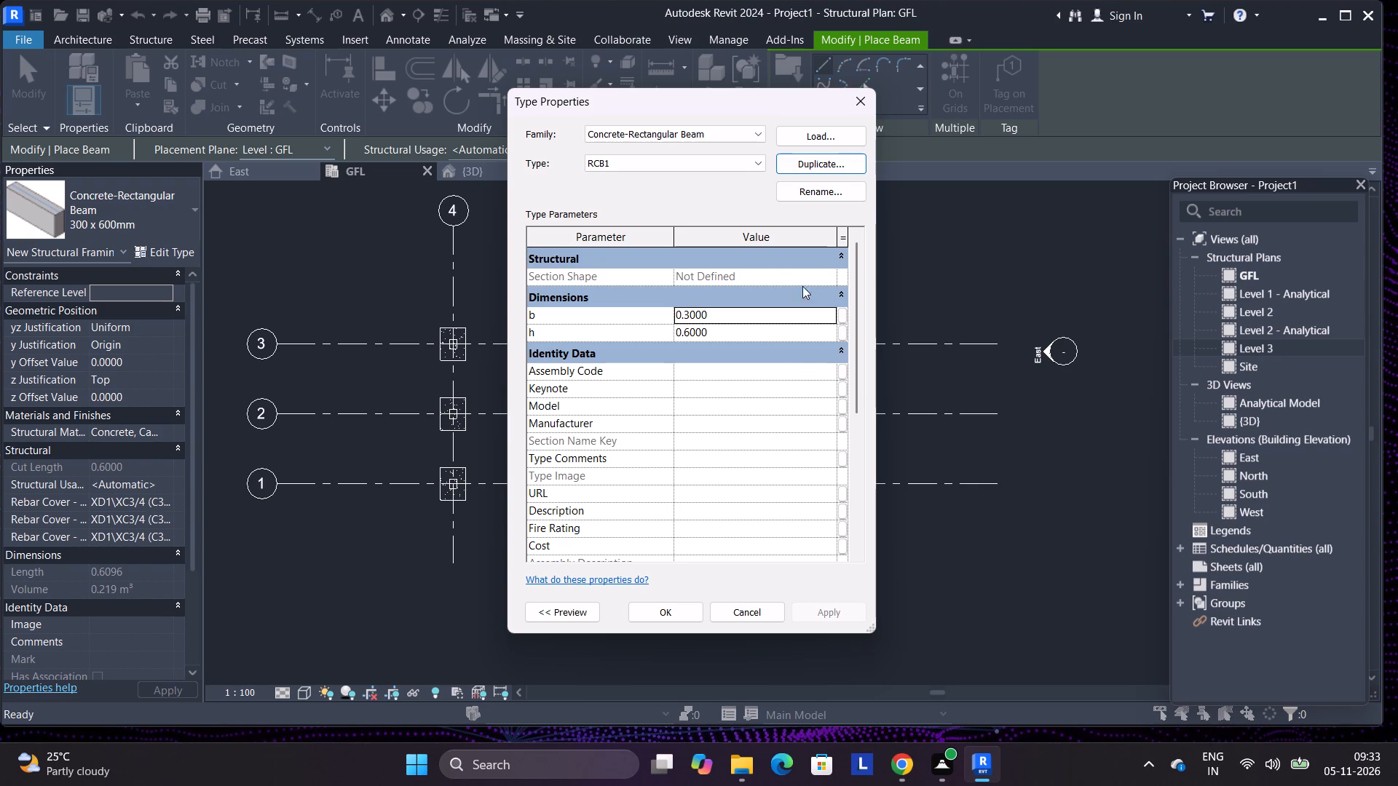
Set the RCB1 beam type's width b to 0.25 m.
left_click(690, 332)
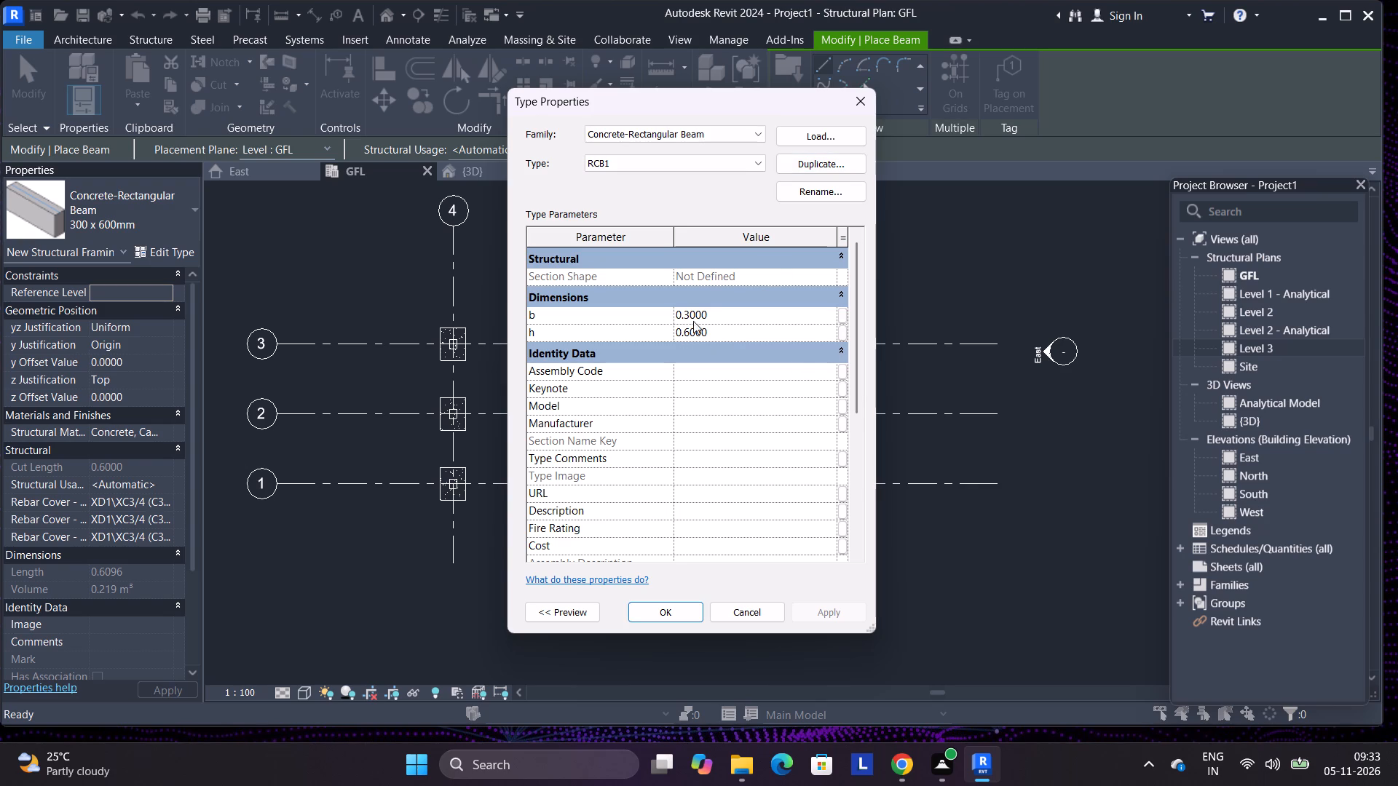
left_click(690, 314)
key("BackSpace")
key("2")
key("Right")
key("BackSpace")
key("5")
Set the RCB1 beam type's depth h to 0.5 m and accept the type properties.
key("Down")
key("Down")
key("Up")
key("Right")
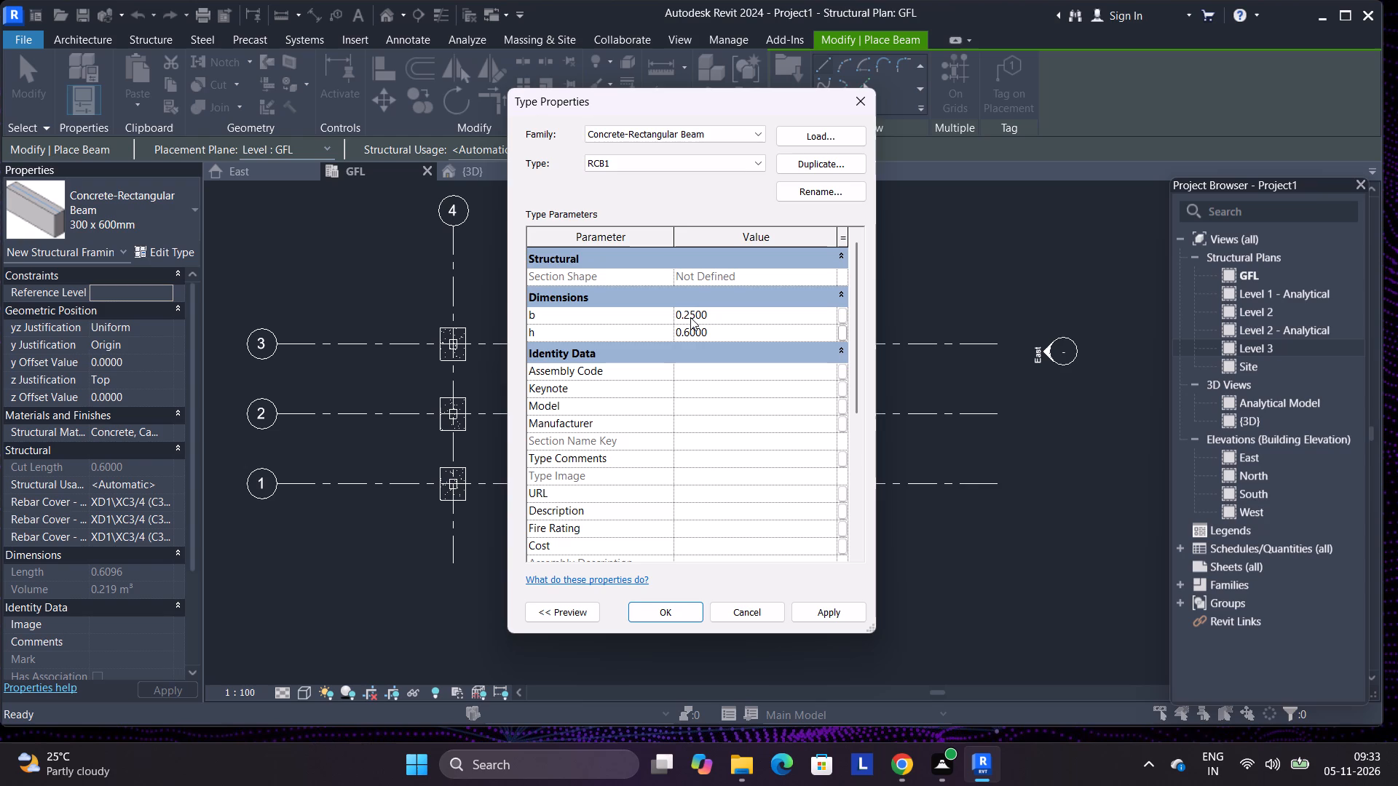
left_click(689, 332)
left_click_drag(694, 330, 683, 330)
type("55")
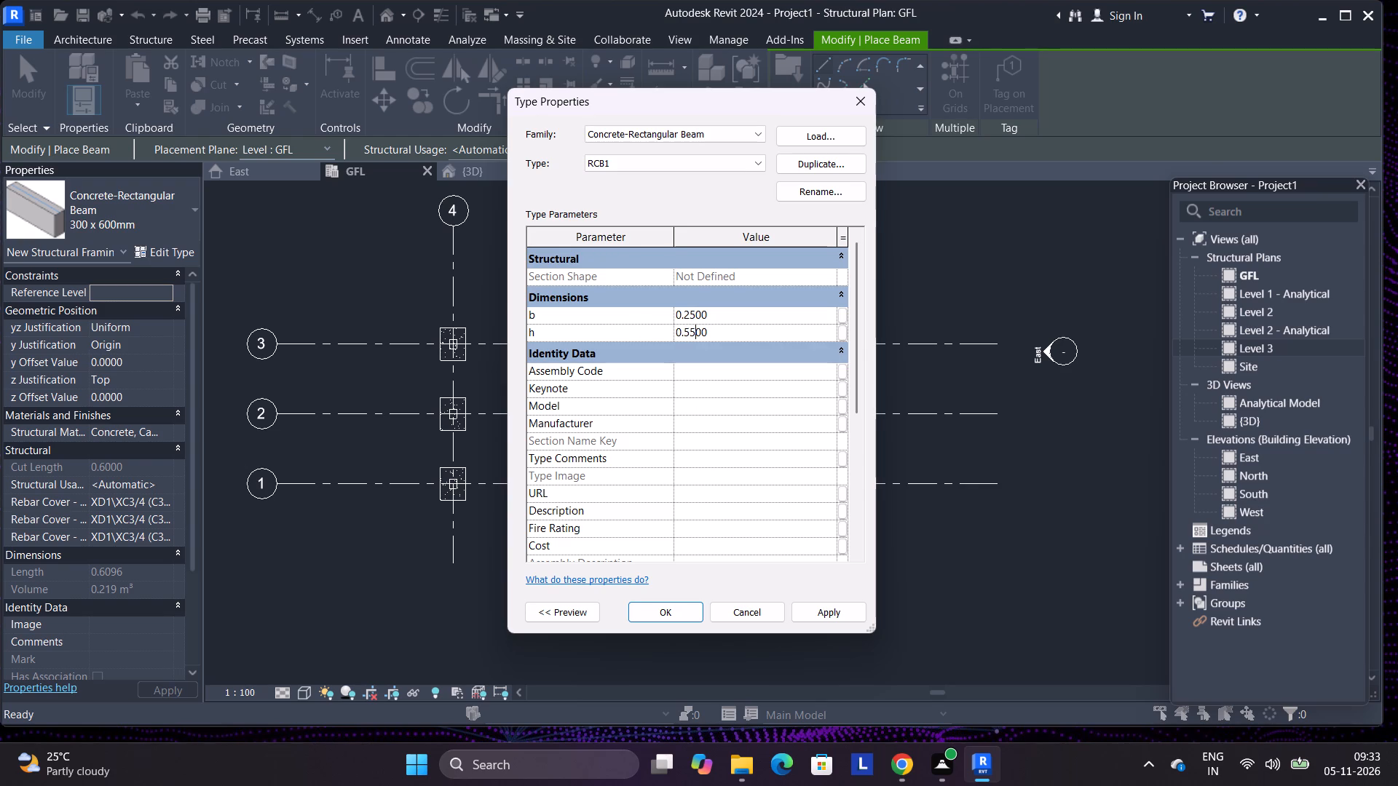
left_click(751, 340)
left_click(684, 391)
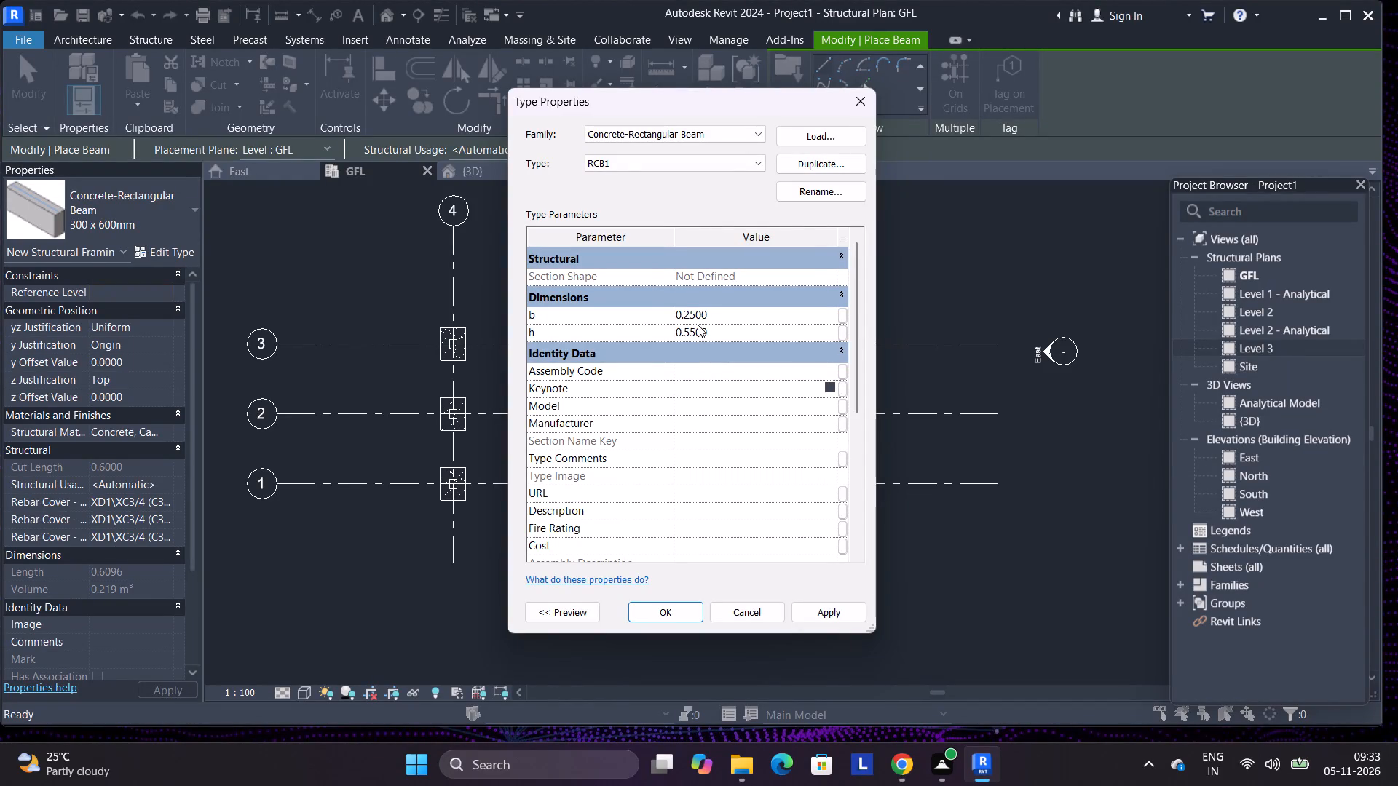
left_click(698, 331)
key("BackSpace")
key("0")
left_click(660, 606)
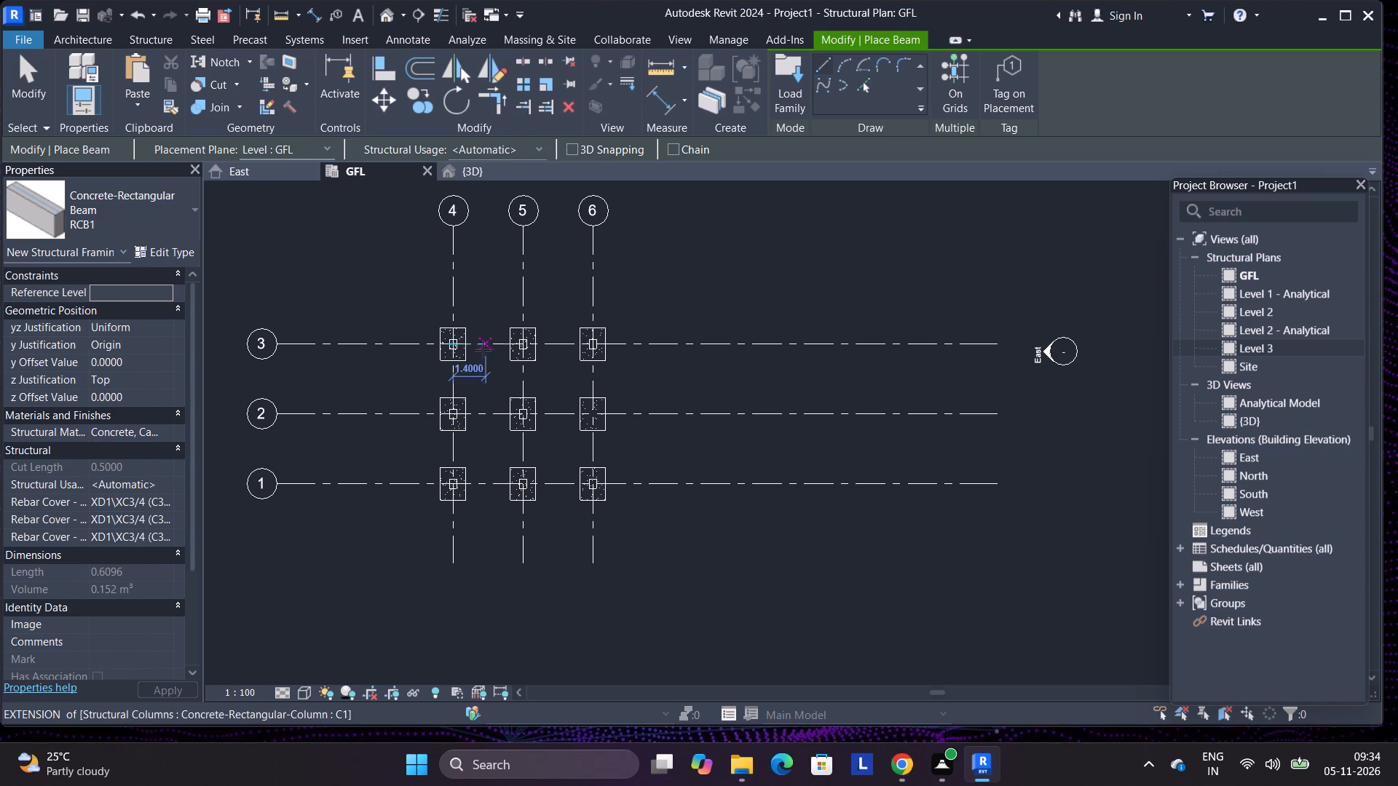
Place two 3 m RCB1 beams along grid 3, between the columns on grids 4 and 5 and on grids 5 and 6.
left_click(452, 338)
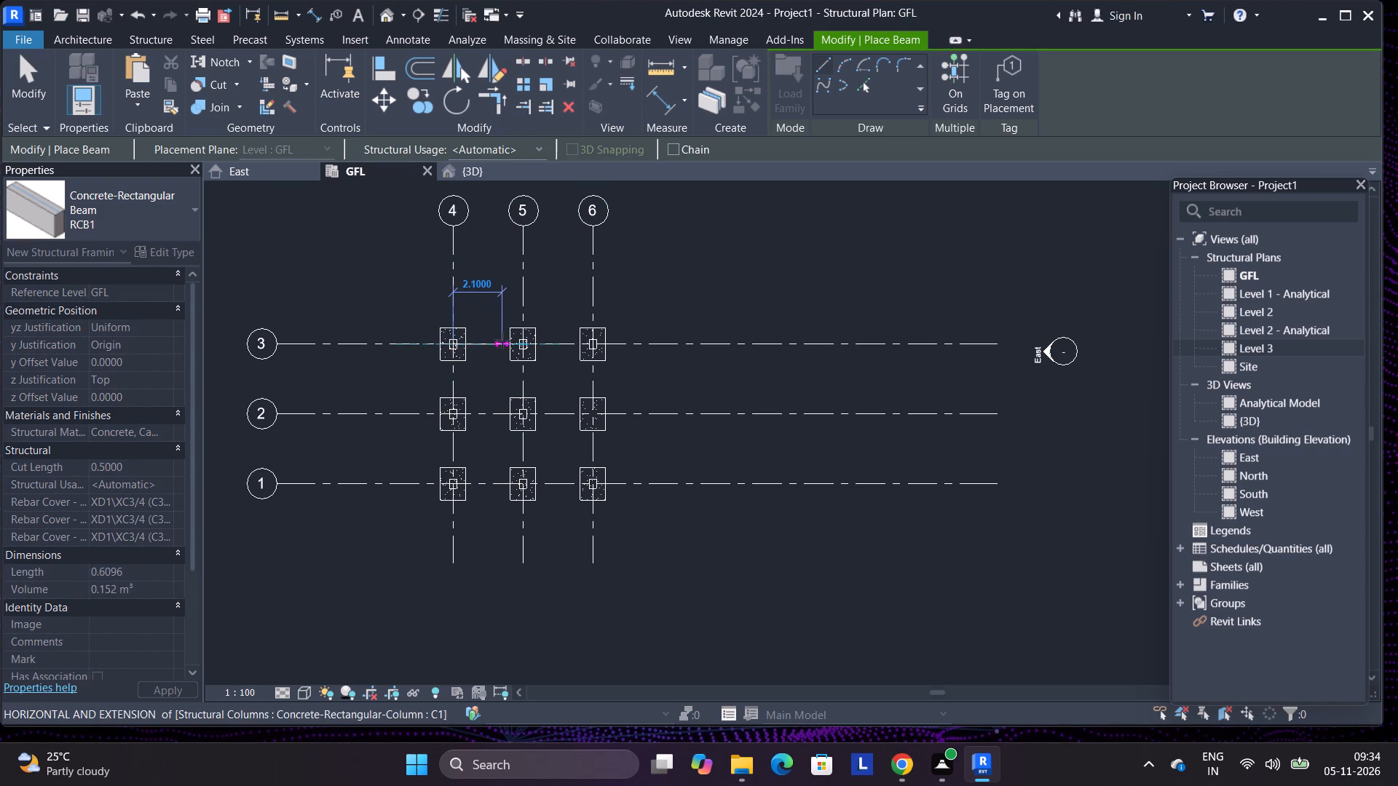
left_click(524, 338)
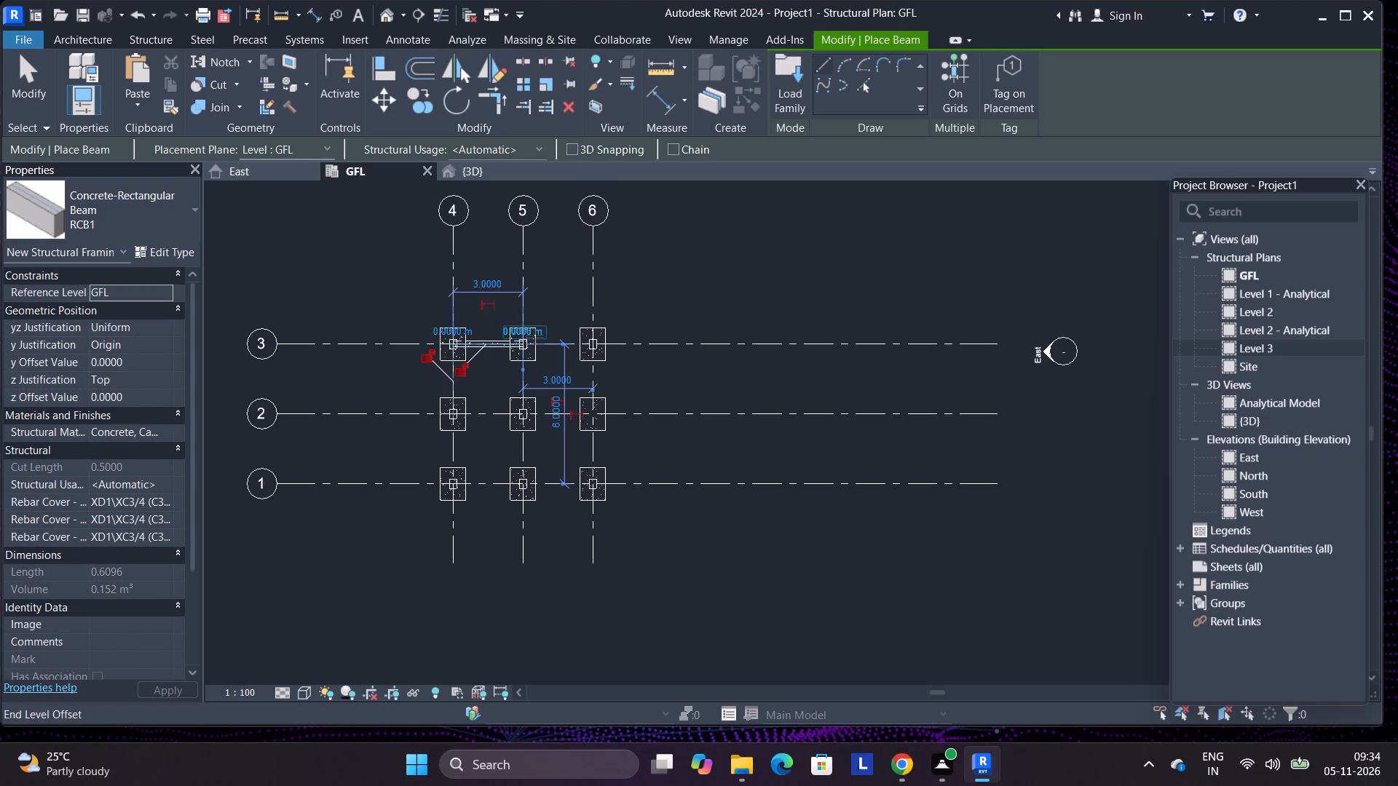
scroll(536, 351, "down", 1)
scroll(533, 346, "up", 4)
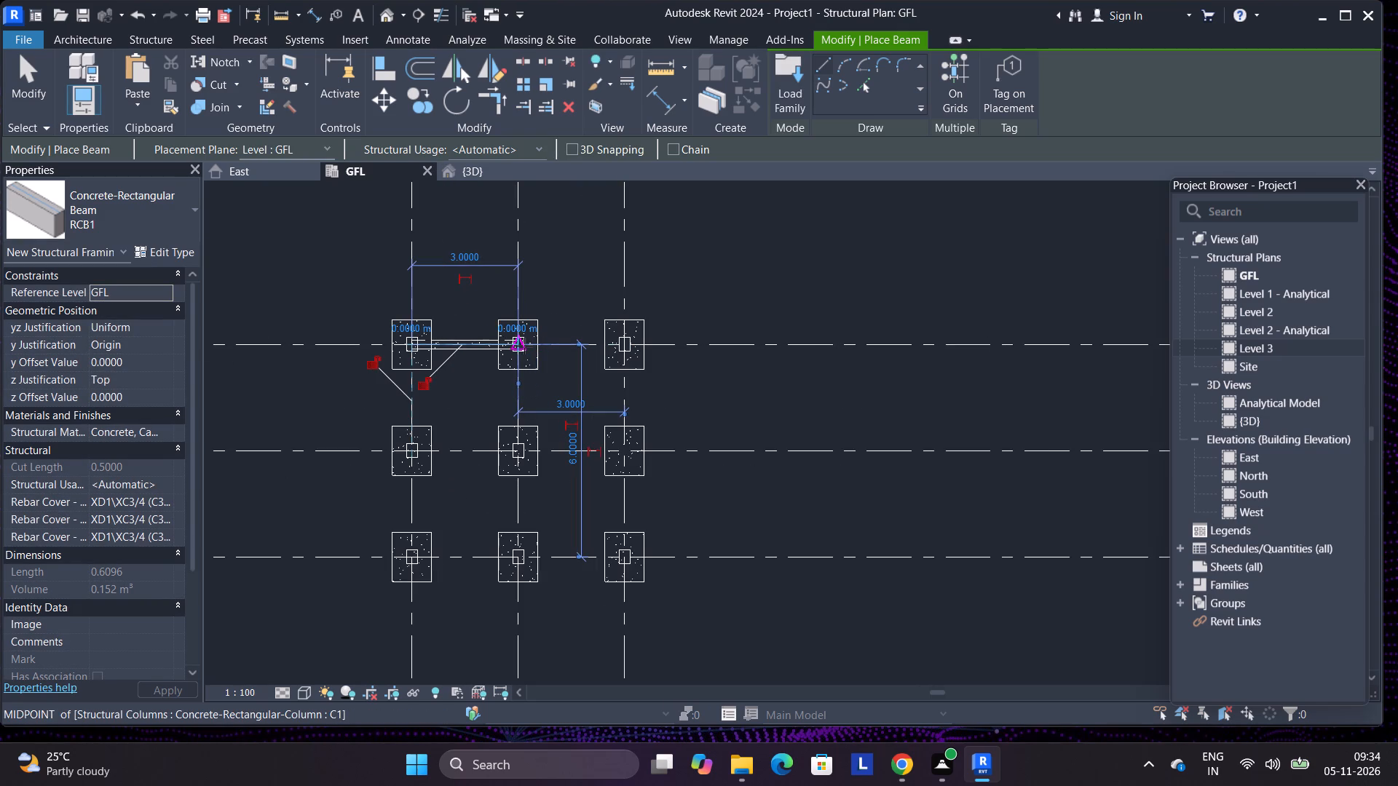
left_click(524, 346)
left_click(628, 341)
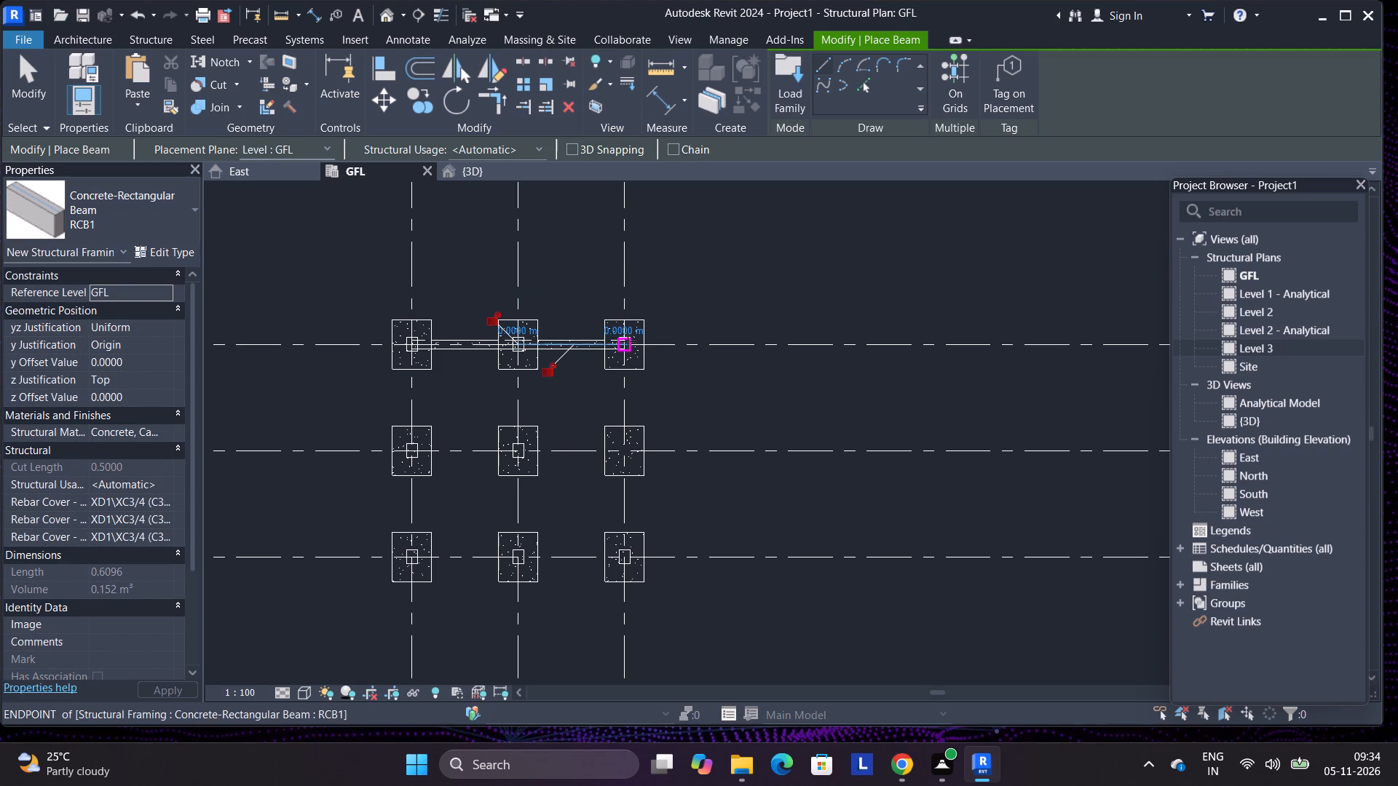
Place two 3 m RCB1 beams along grid 6, from grid 3 to grid 2 and from grid 1 to grid 2.
left_click(634, 344)
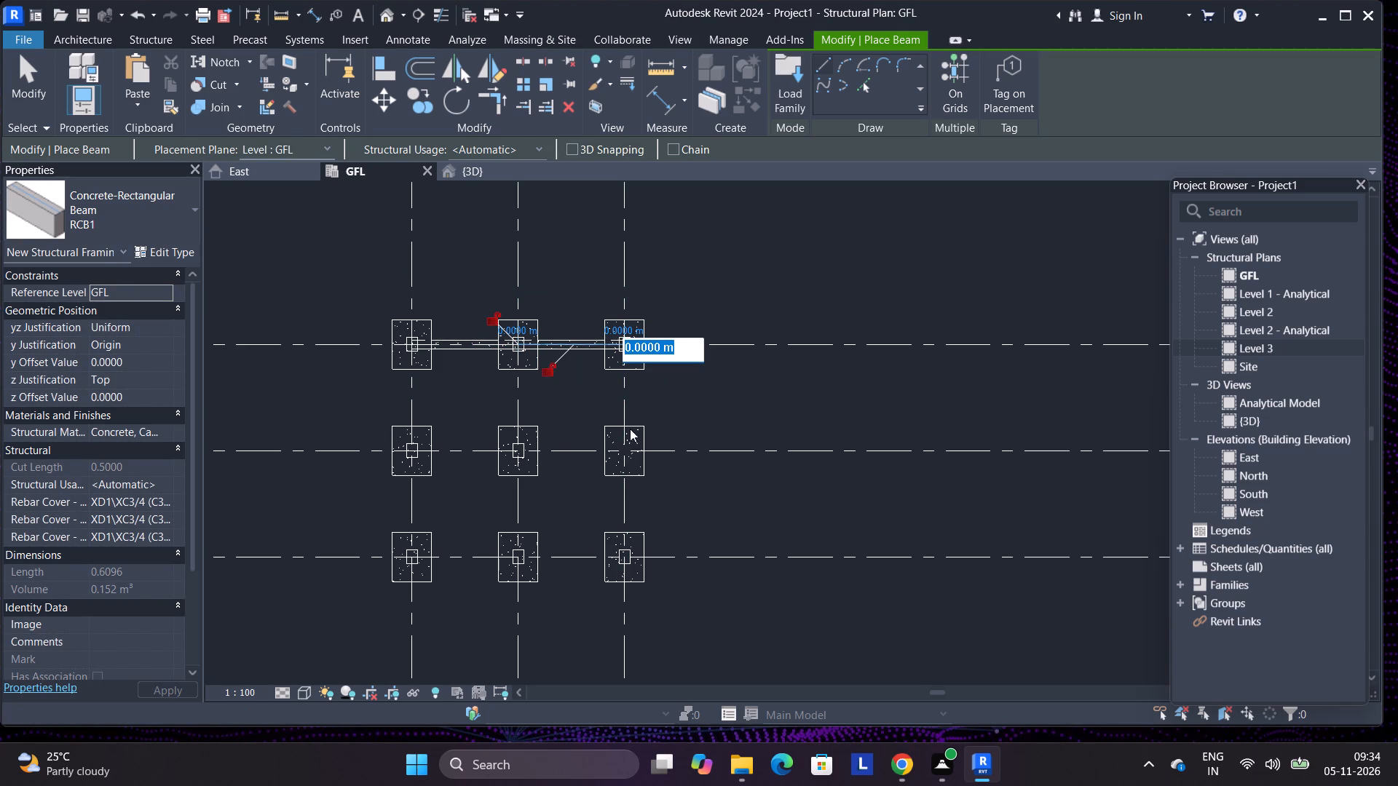
left_click(770, 306)
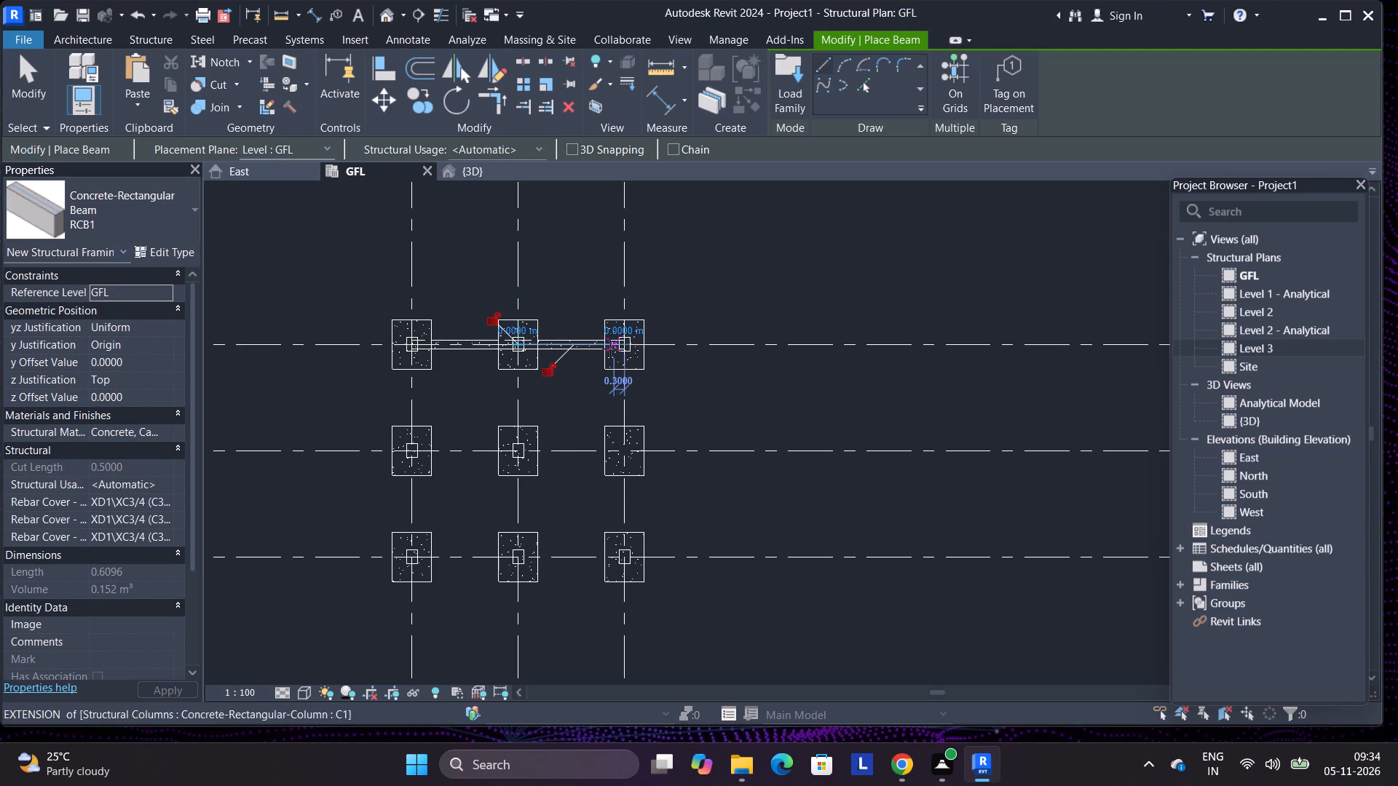
left_click(625, 341)
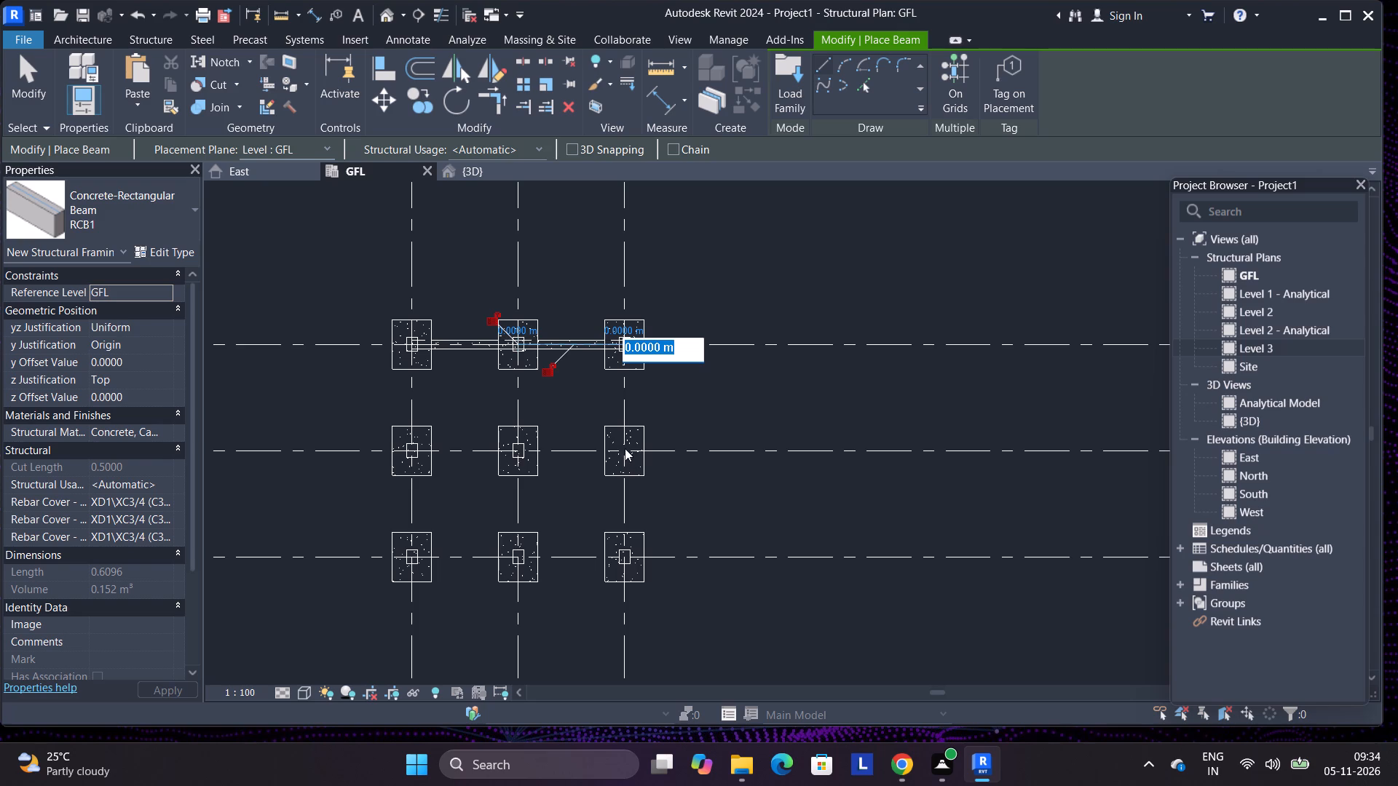
left_click(676, 309)
scroll(617, 357, "up", 4)
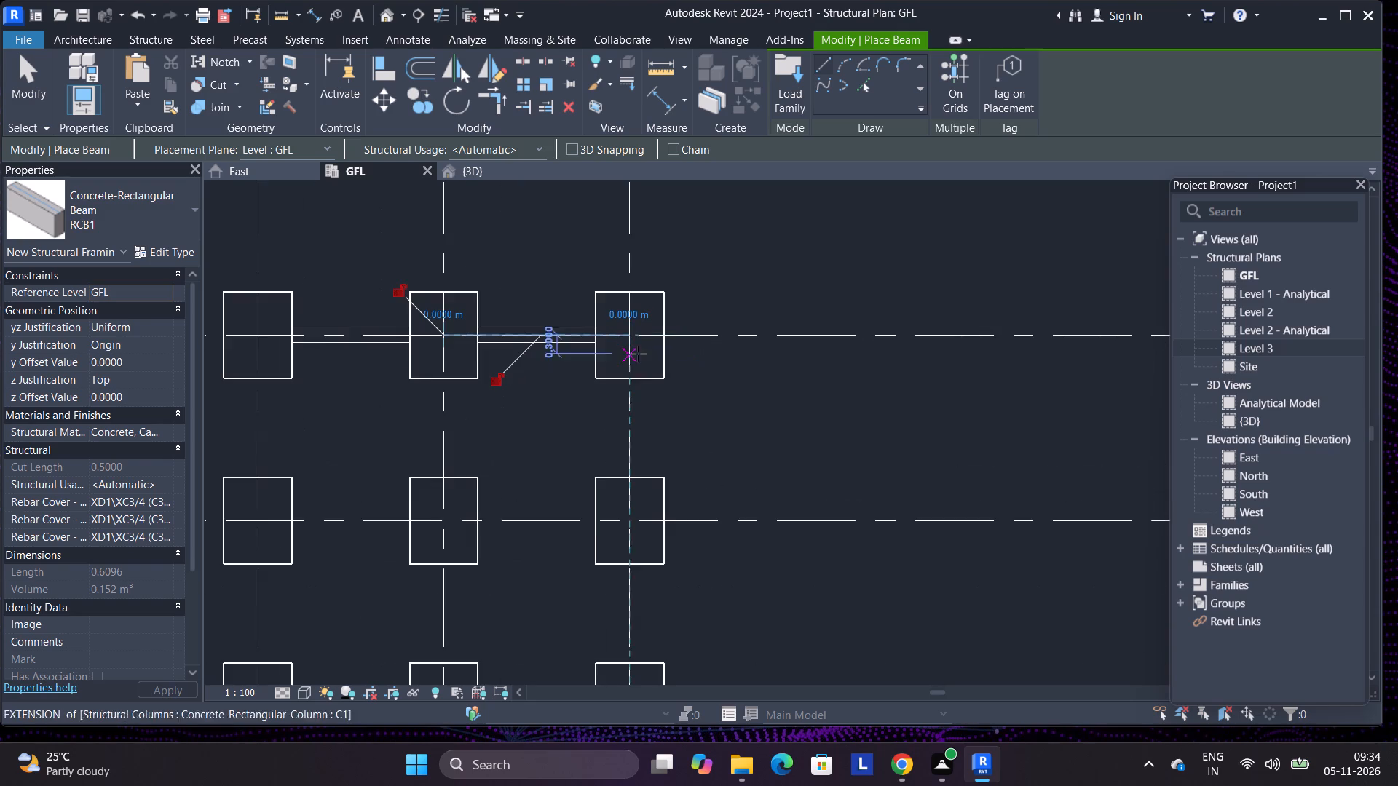
left_click_drag(634, 338, 627, 505)
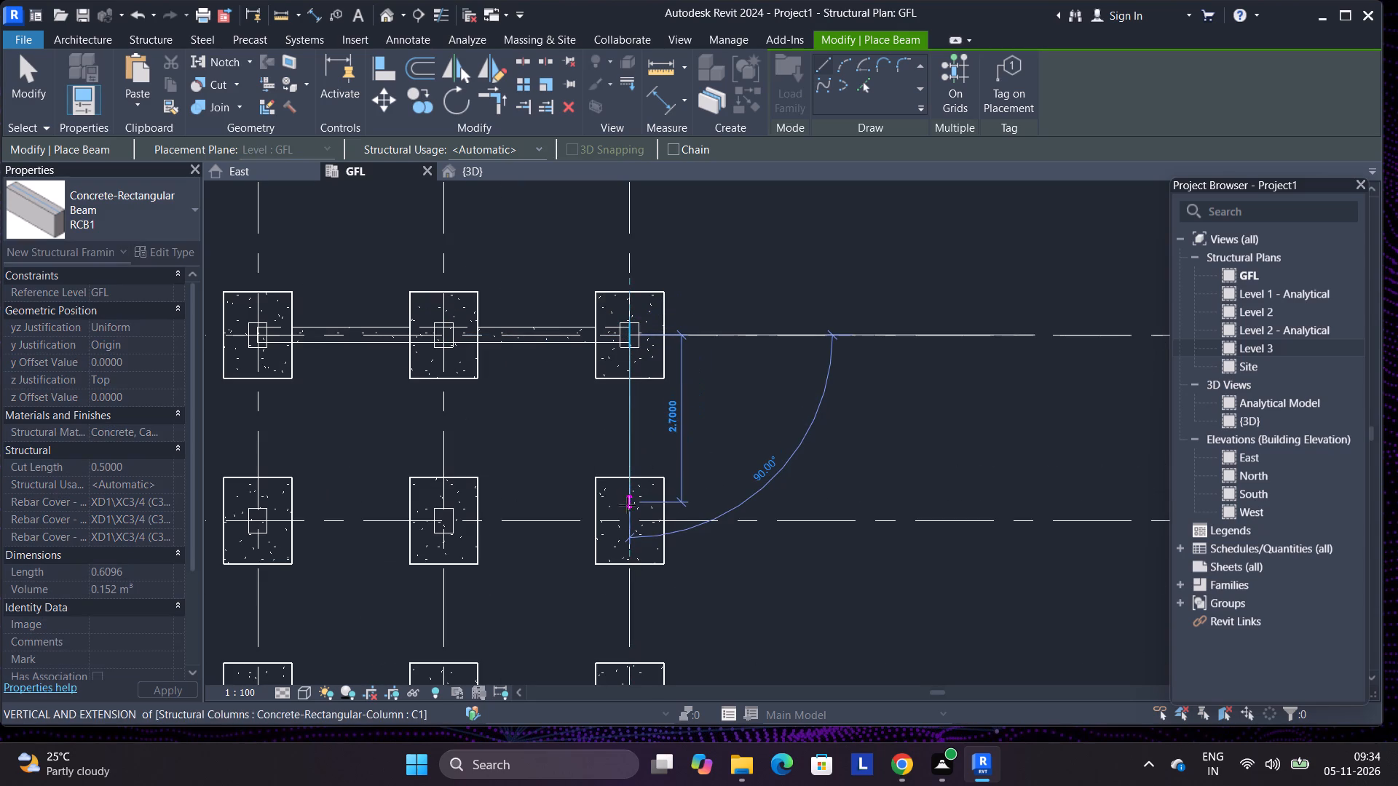
left_click_drag(627, 505, 627, 520)
left_click(627, 520)
scroll(618, 350, "down", 2)
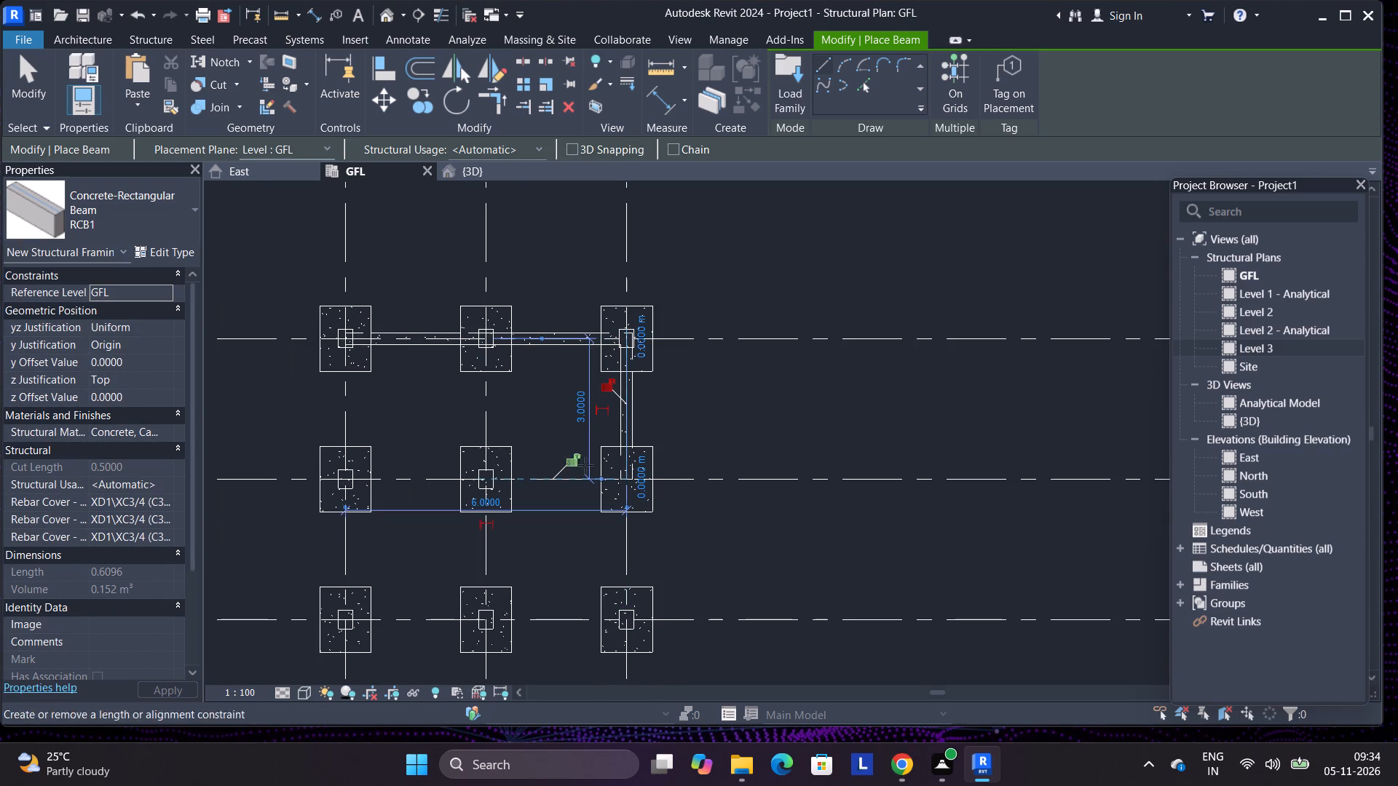
left_click(633, 616)
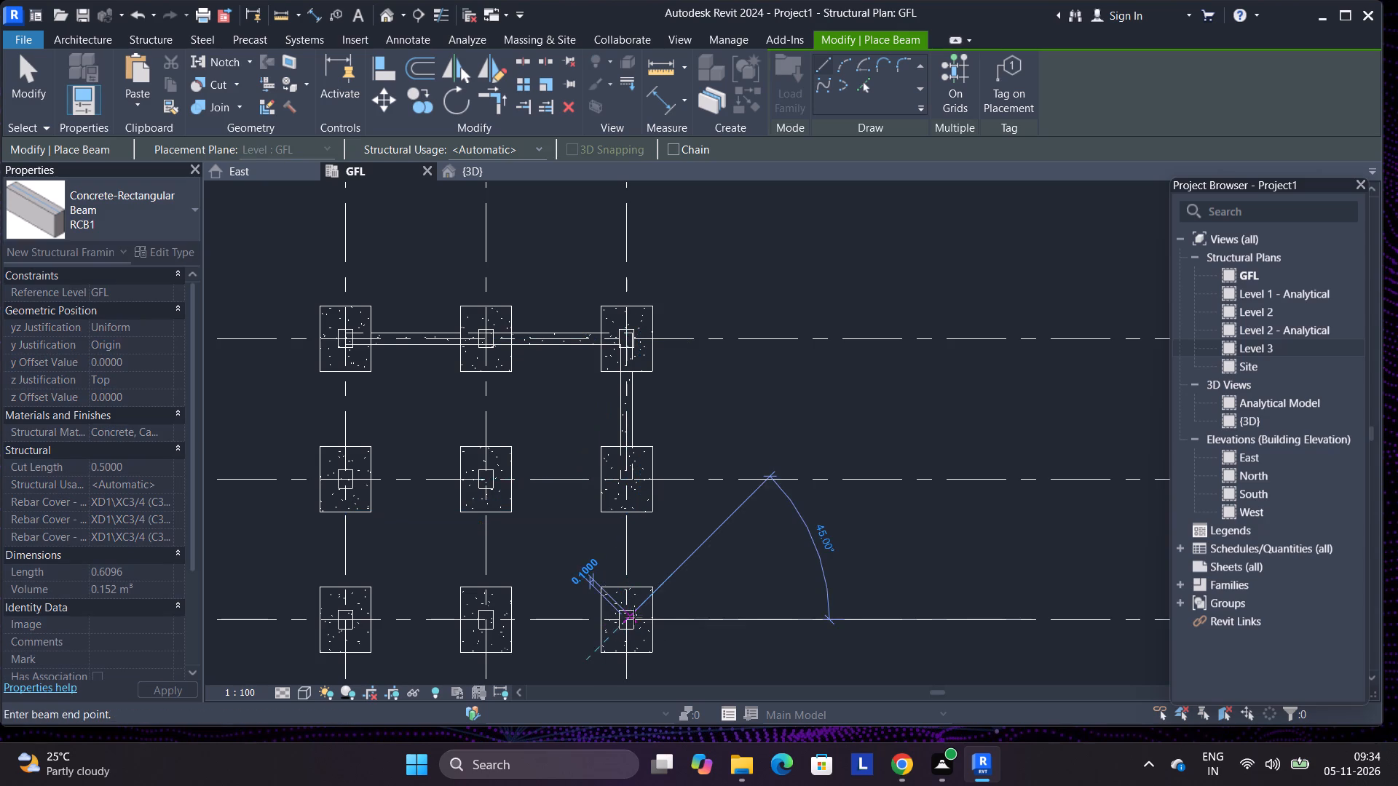
left_click(632, 480)
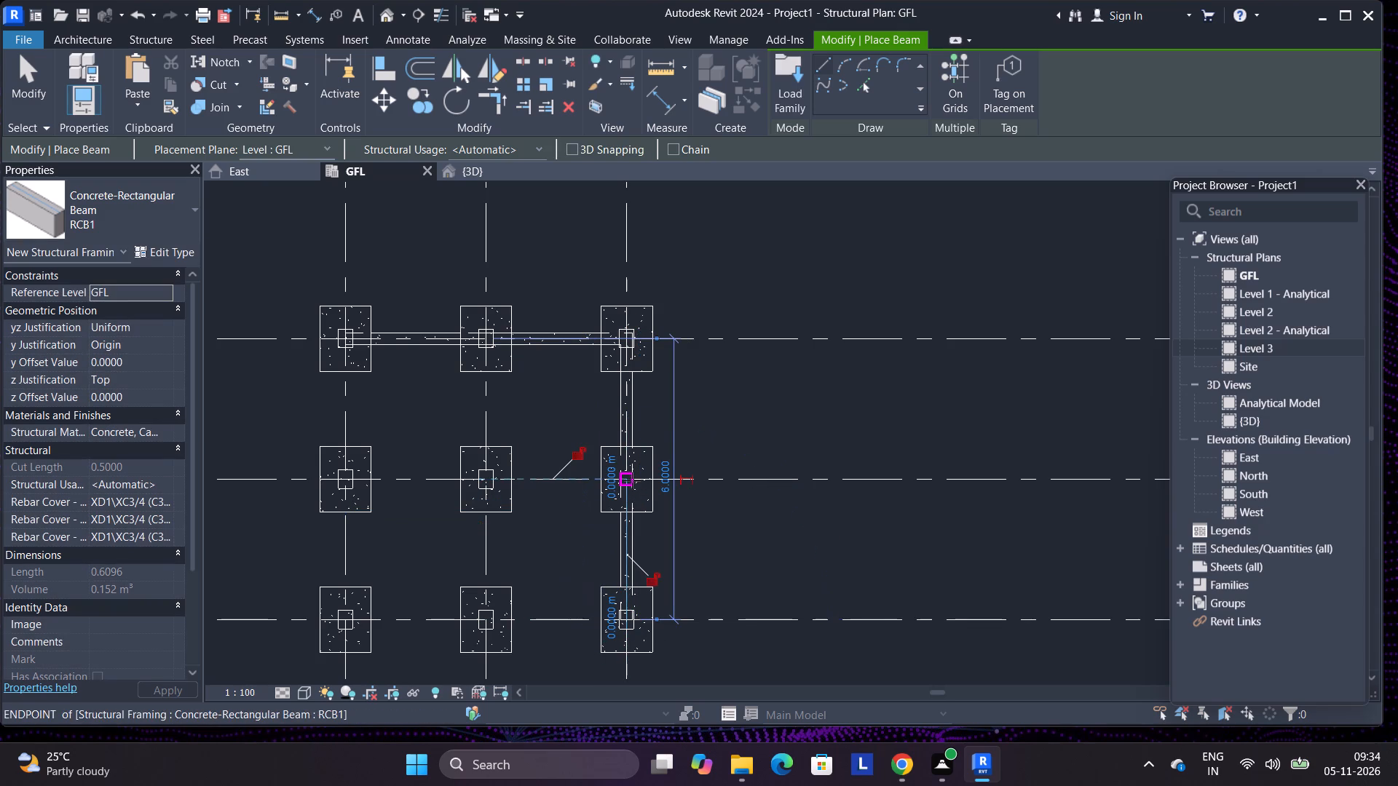
Place two 3 m RCB1 beams along grid 1, from grid 5 to grid 6 and from grid 5 to grid 4.
scroll(633, 472, "up", 5)
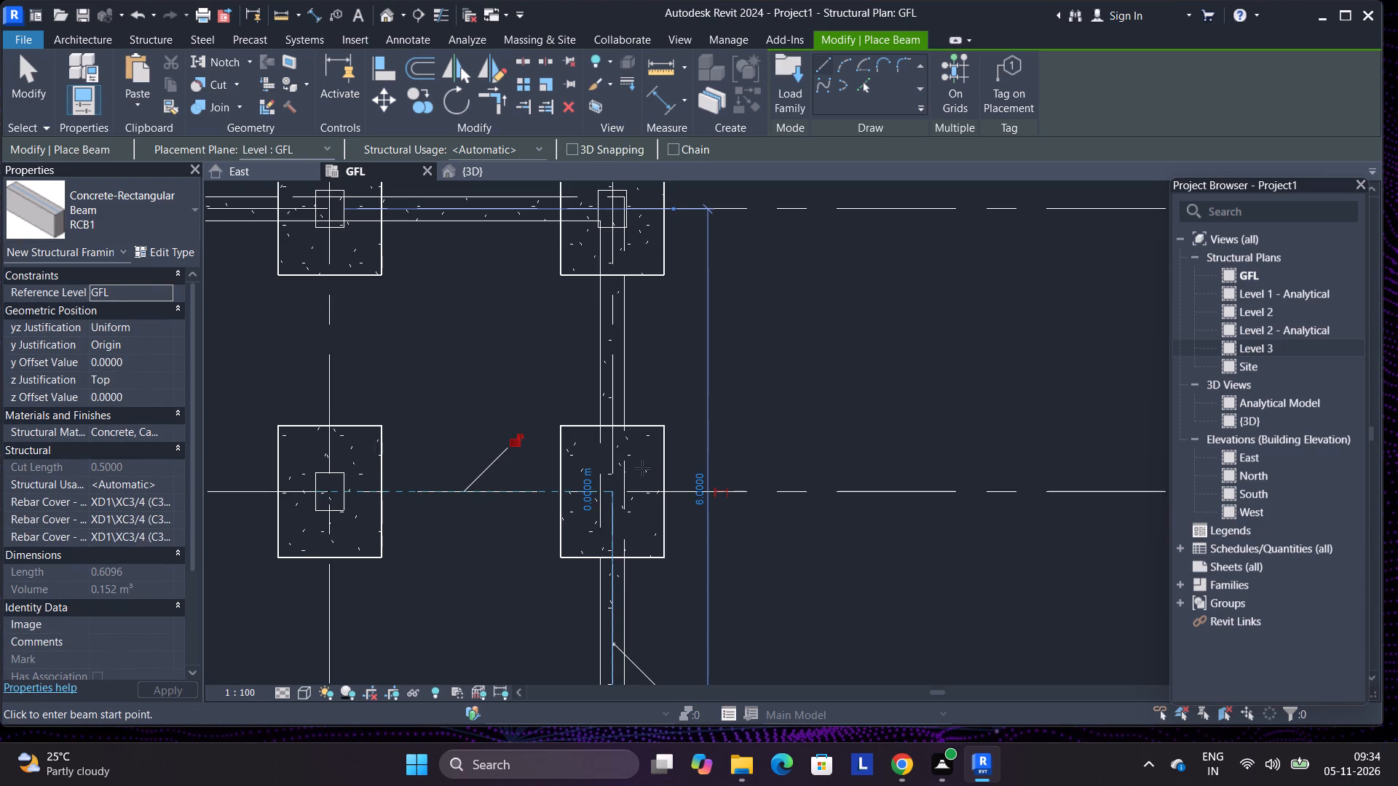
scroll(642, 468, "down", 8)
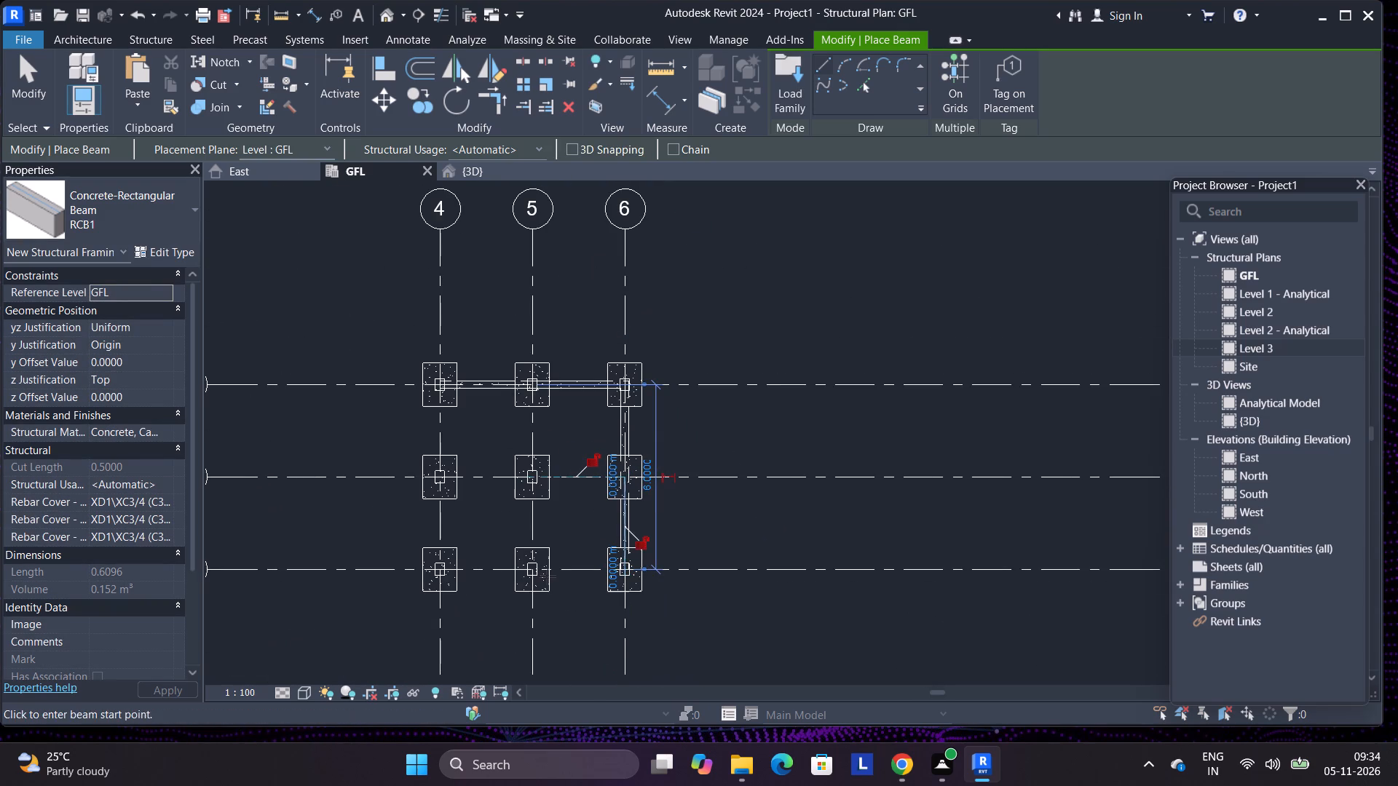
left_click(534, 574)
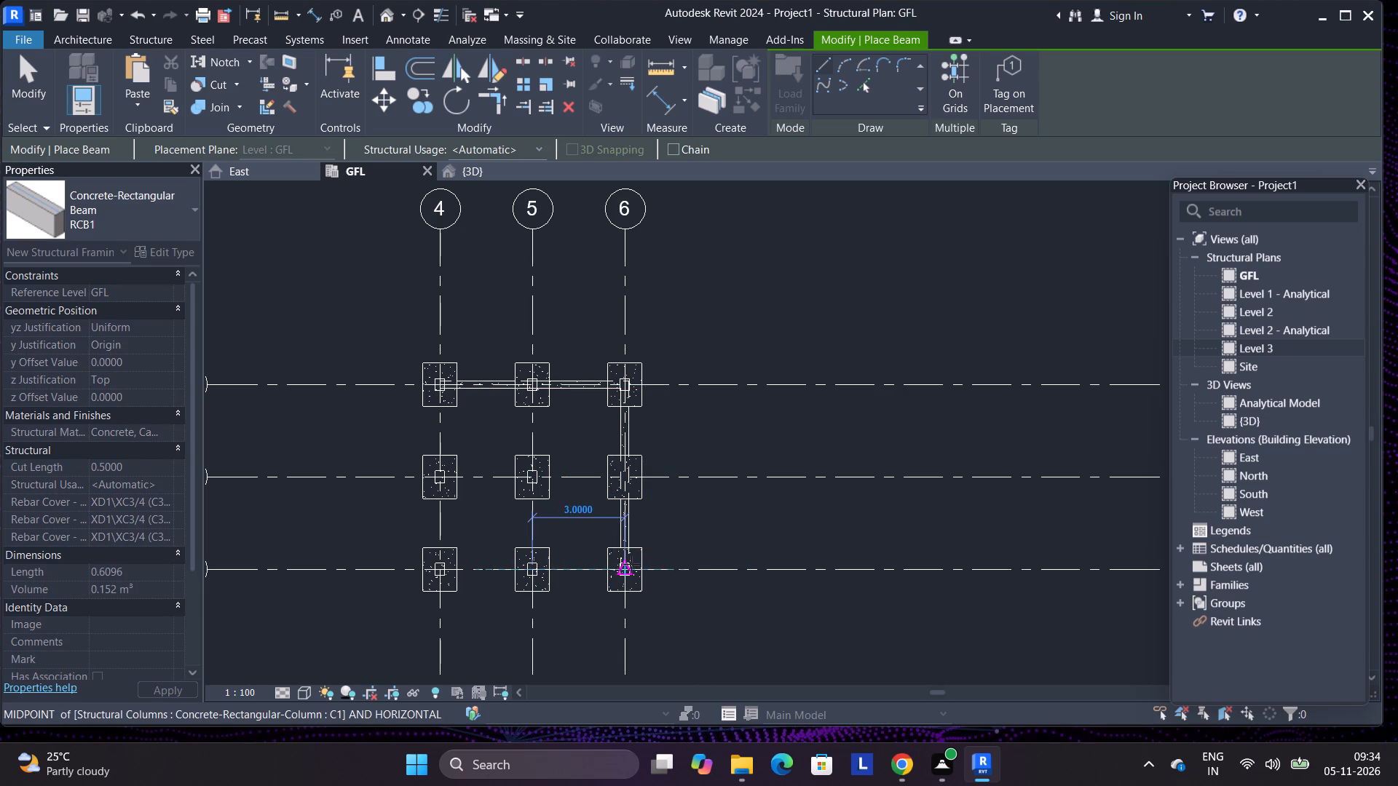
scroll(631, 571, "up", 5)
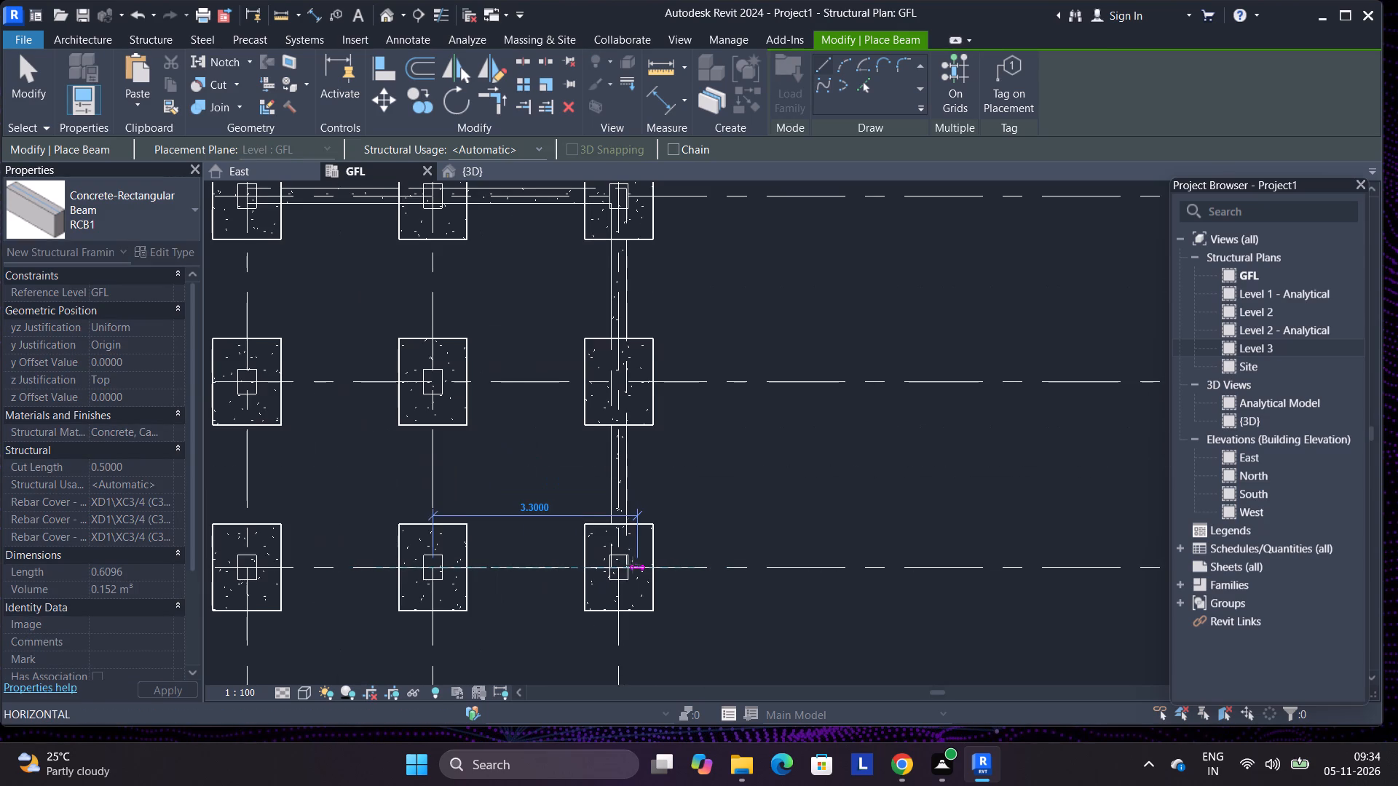
left_click(625, 568)
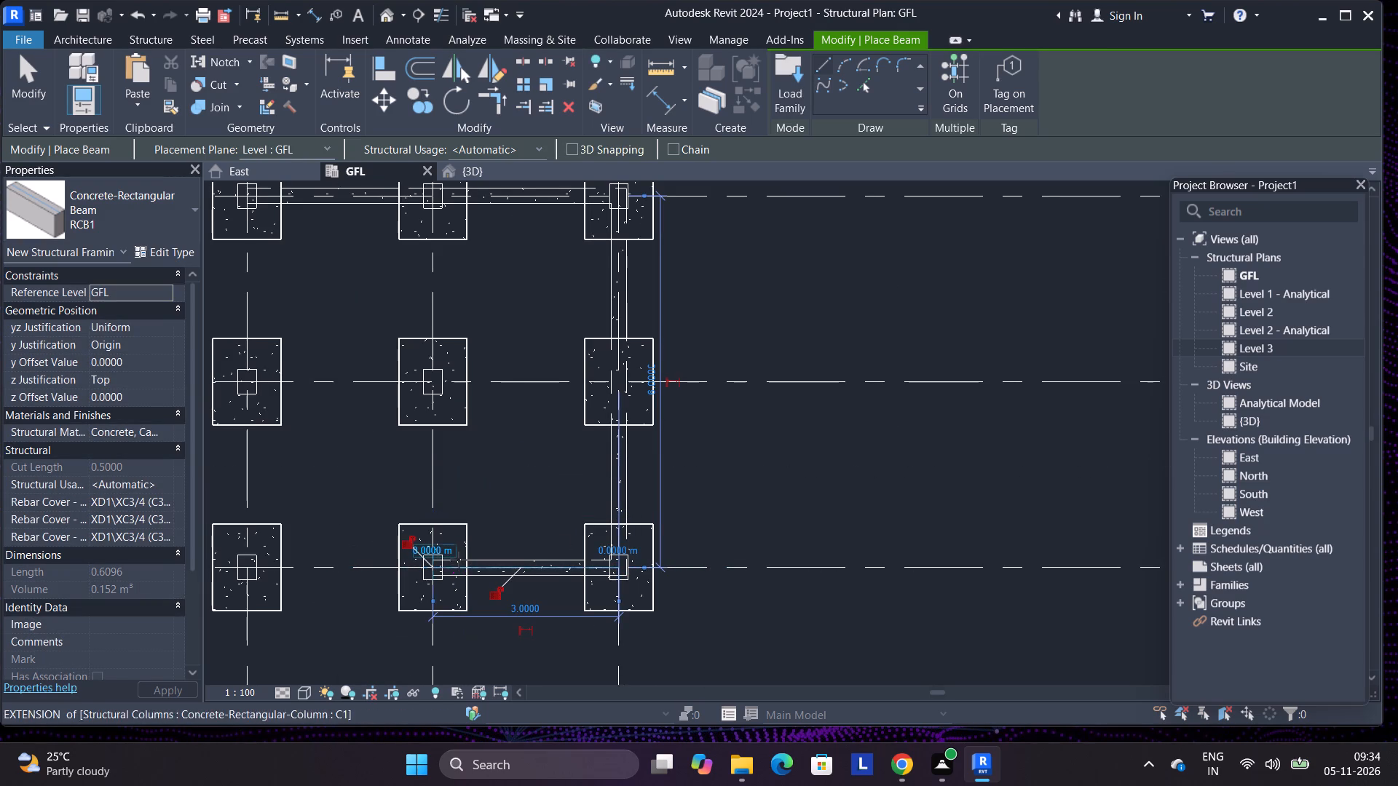
left_click(434, 568)
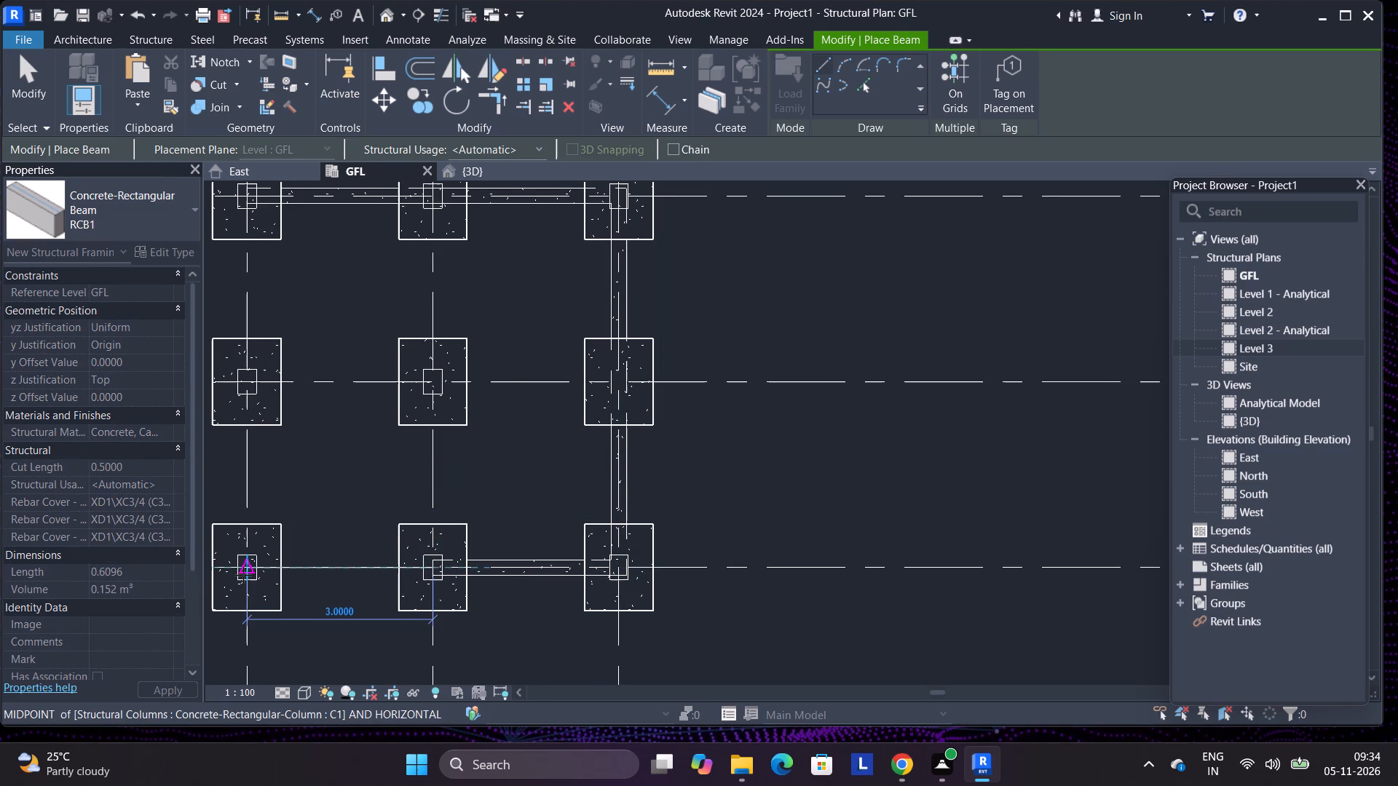
left_click(243, 575)
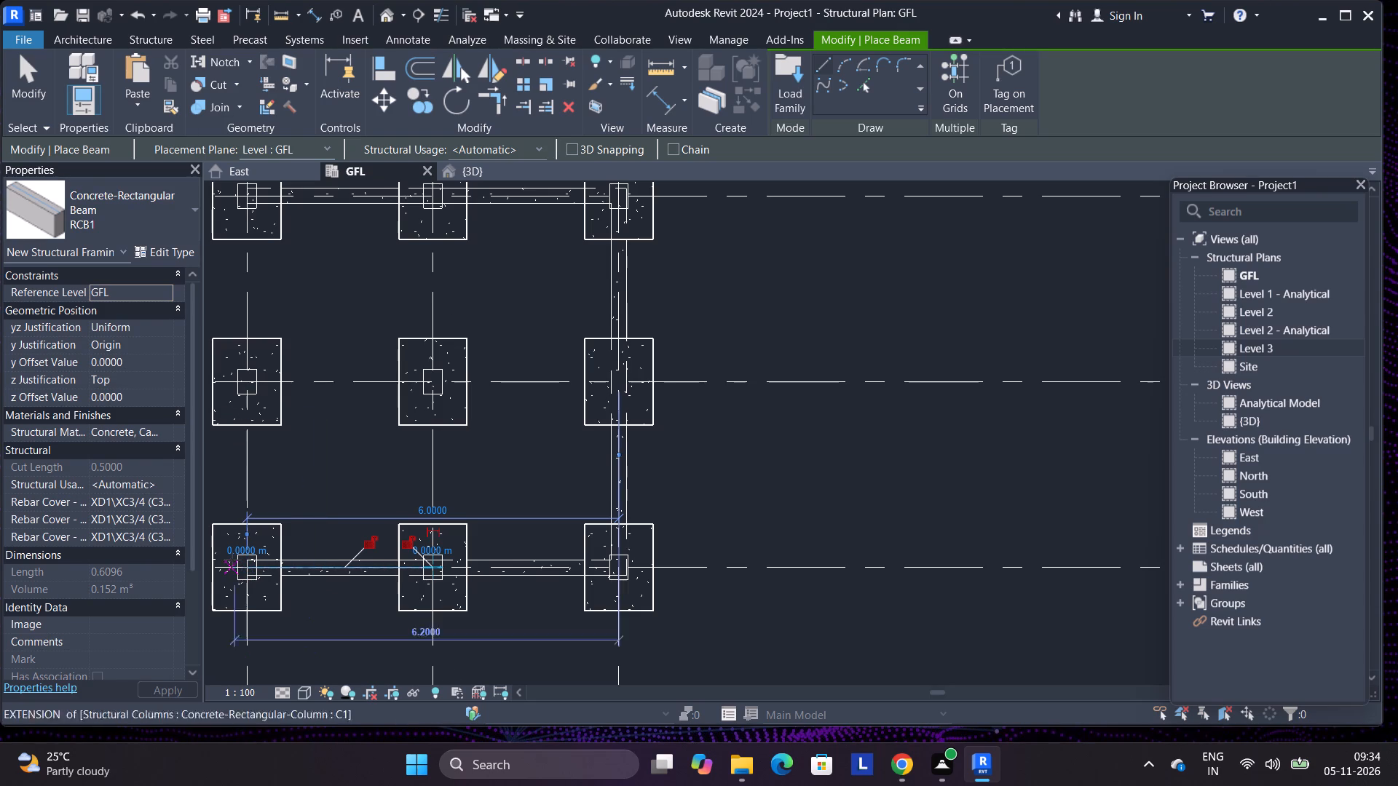
Place two RCB1 beams along grid 4, from grid 1 to grid 2 and from grid 2 to grid 3.
left_click(249, 569)
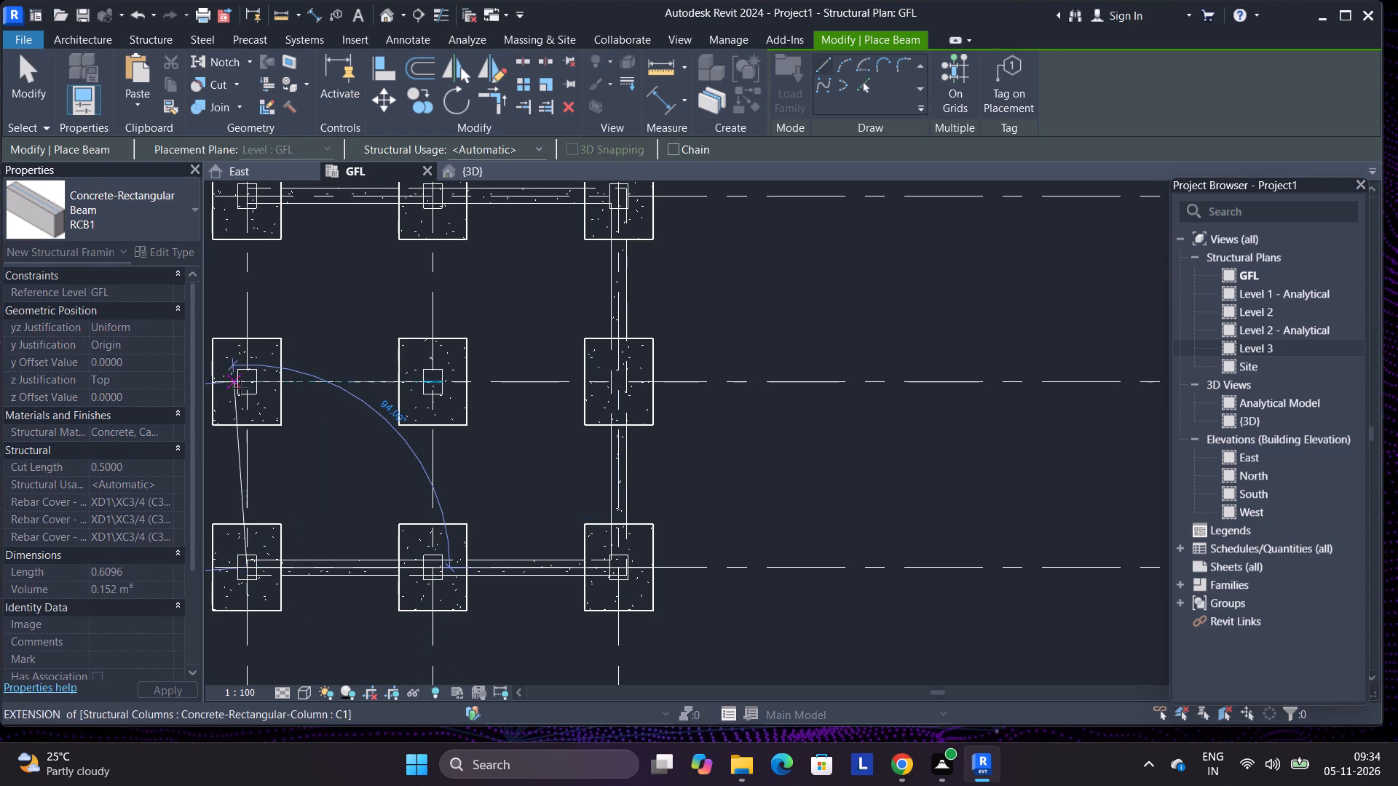
left_click(249, 382)
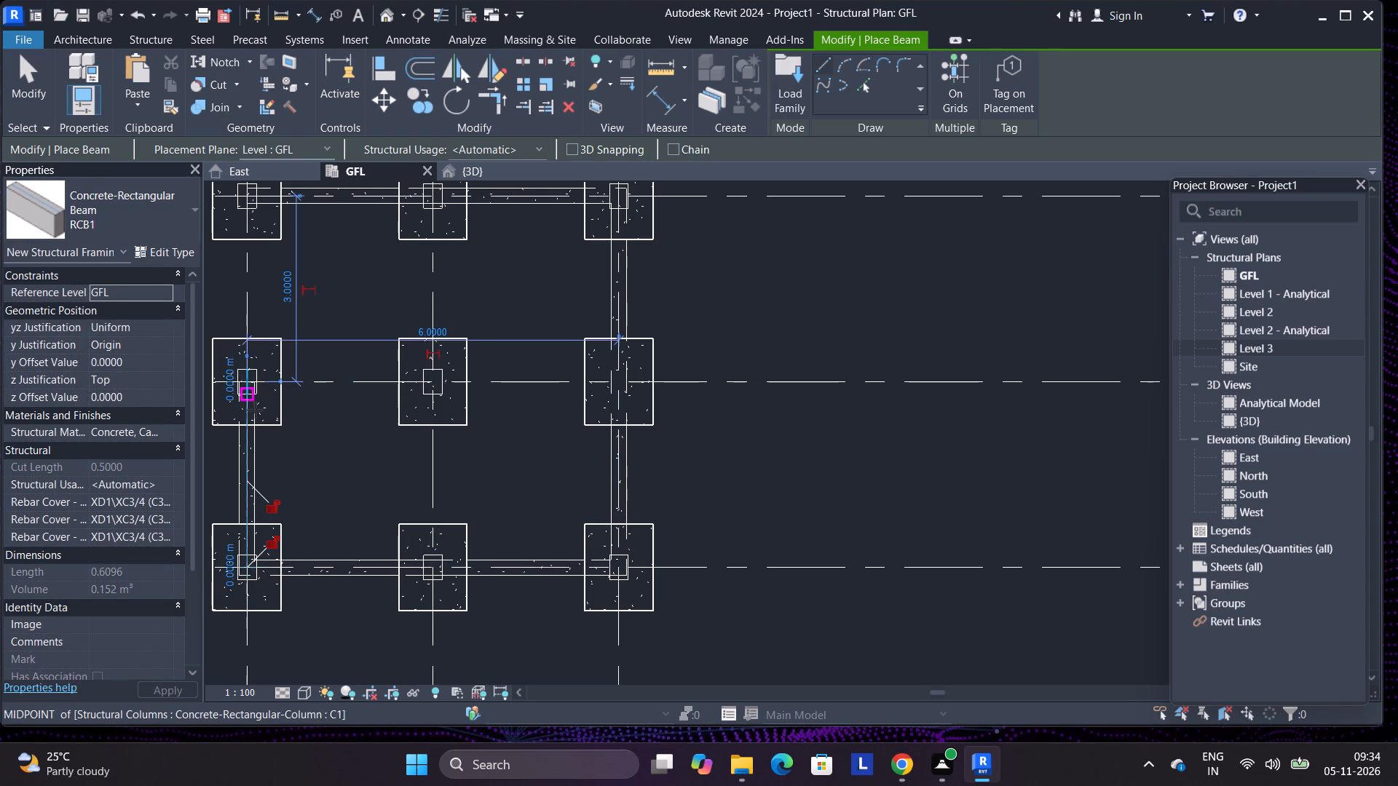
left_click(248, 378)
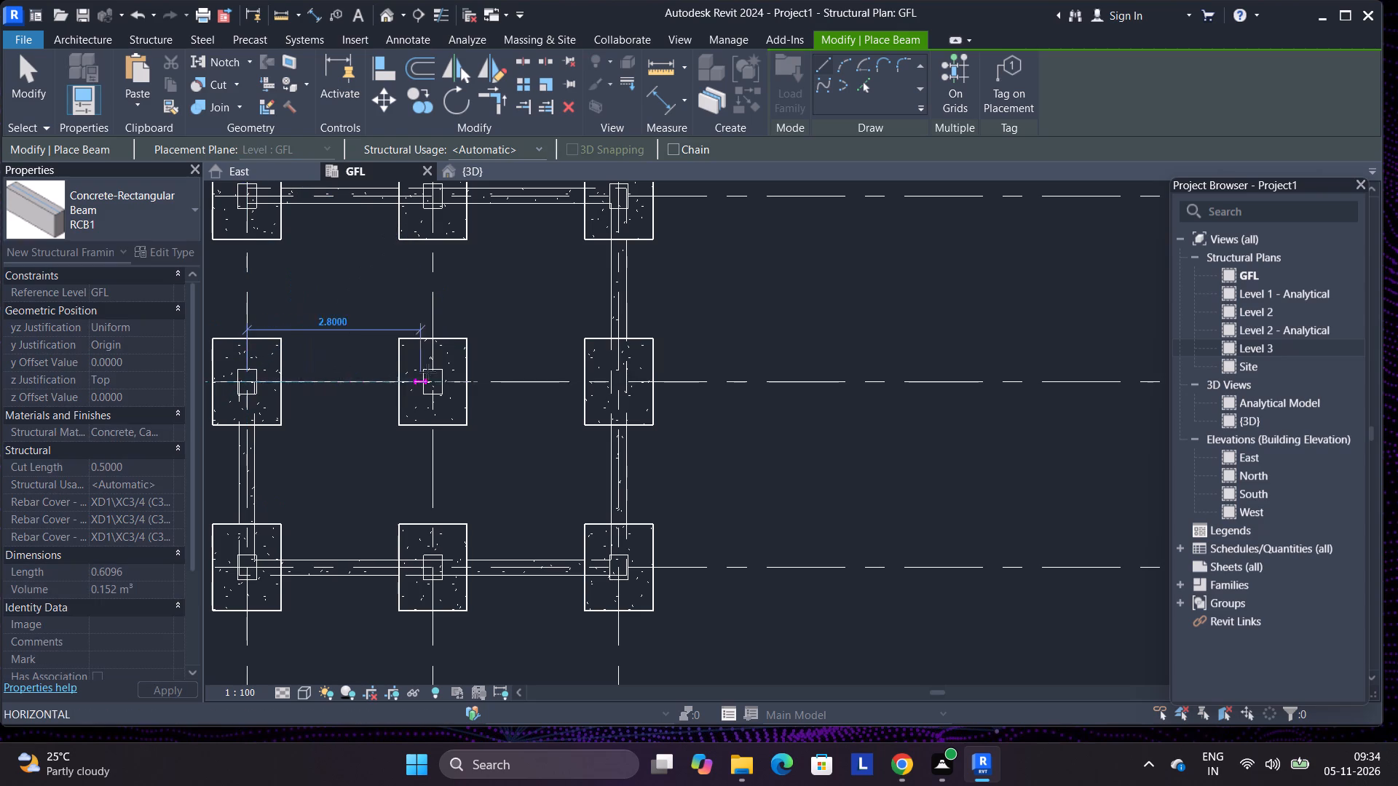
left_click(244, 188)
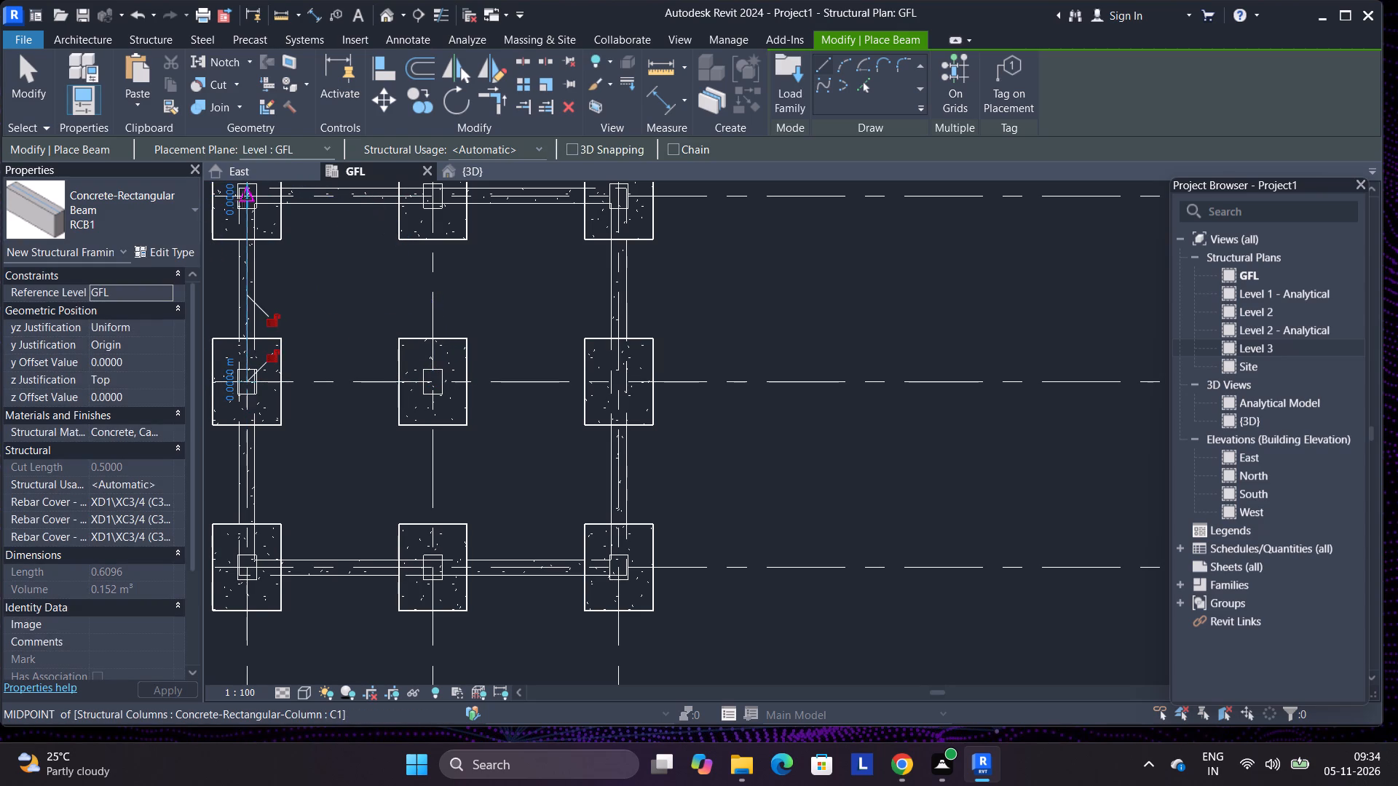
Place two 3 m RCB1 beams along grid 2, from grid 4 to grid 5 and from grid 5 to grid 6.
left_click(246, 381)
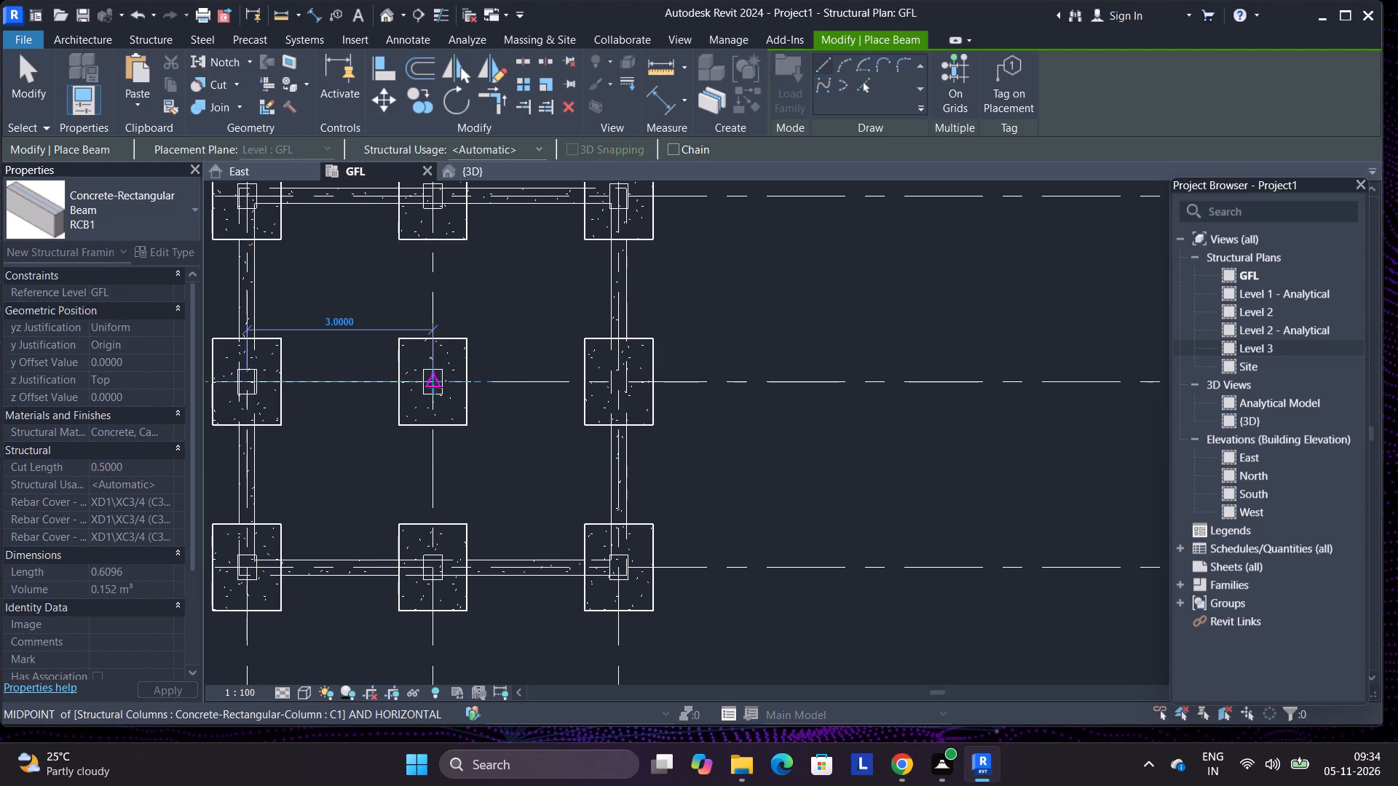
left_click(435, 387)
left_click(435, 381)
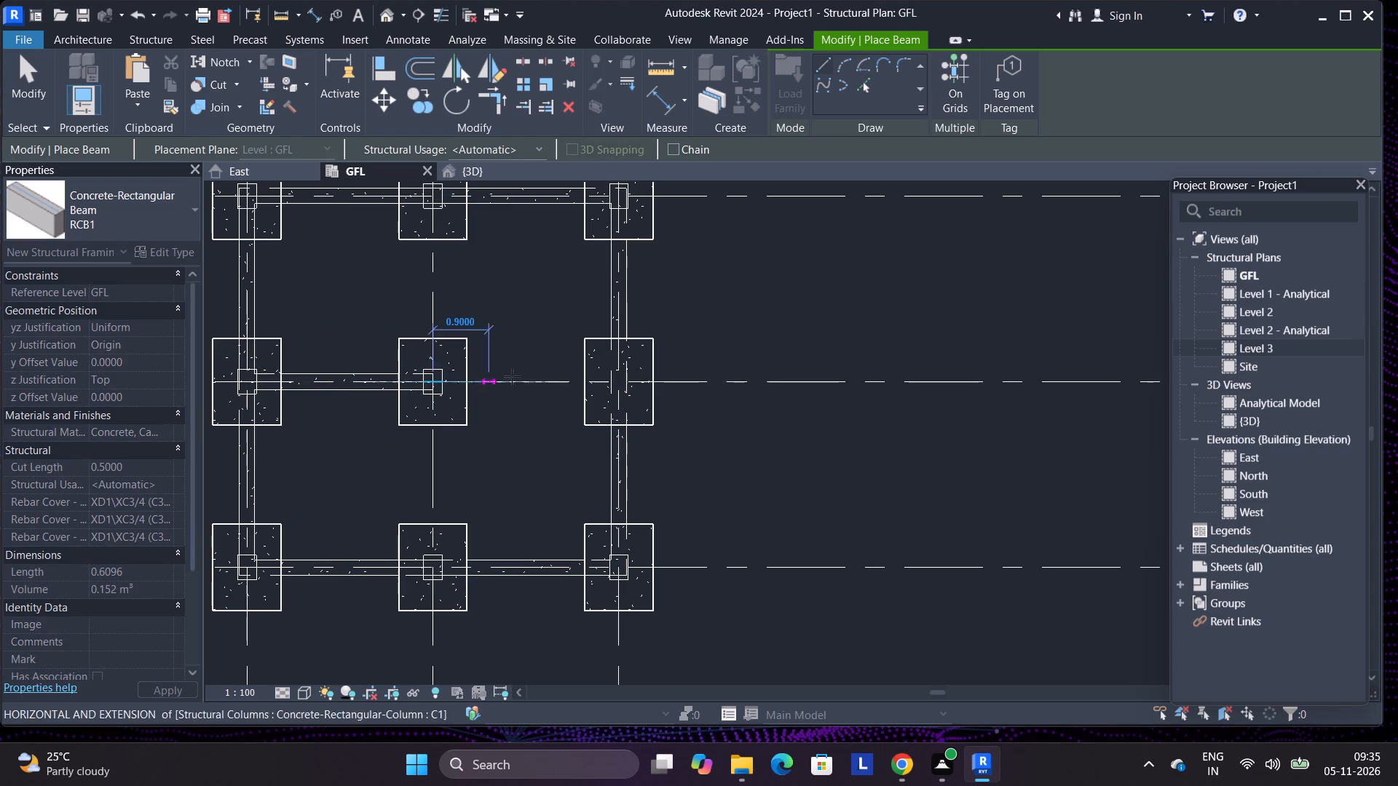
left_click(617, 385)
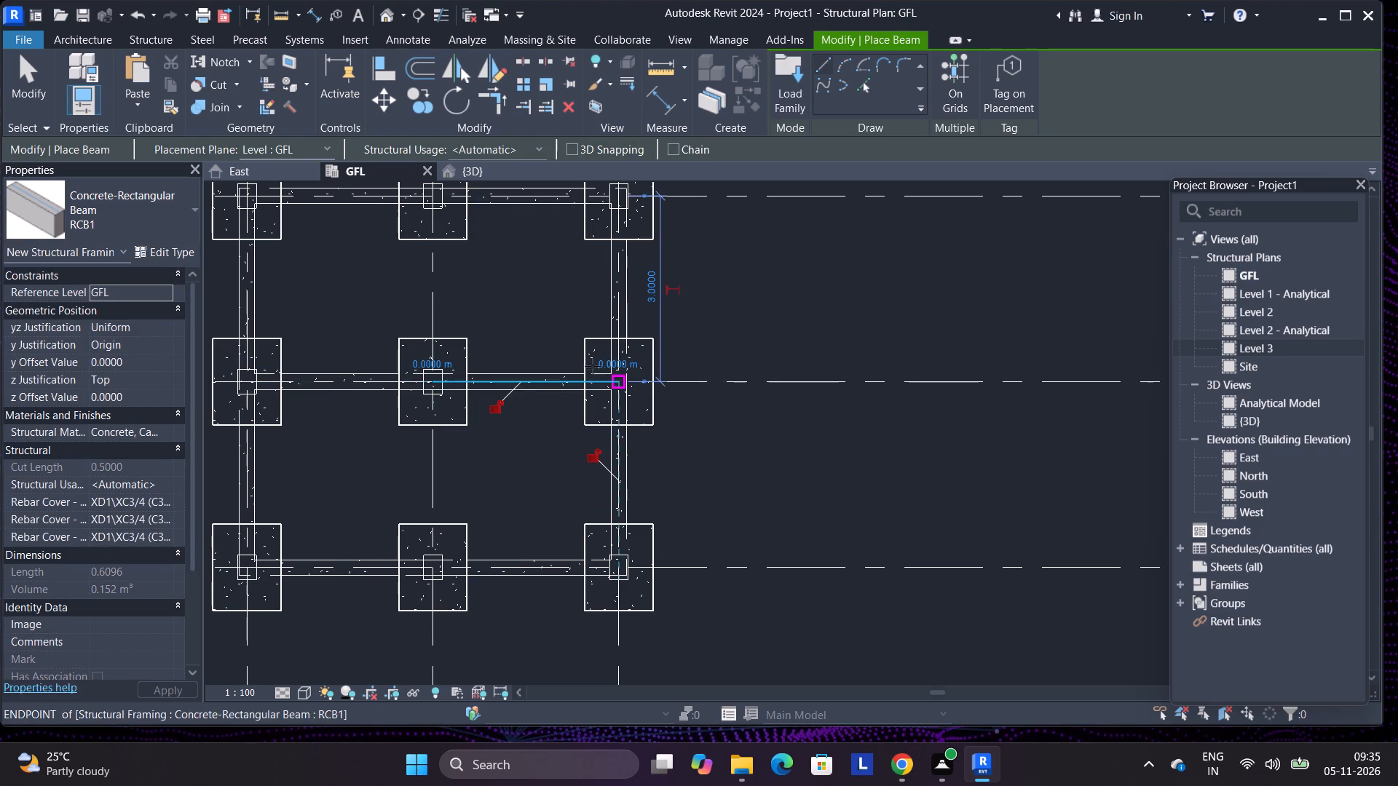
Place two 3 m RCB1 beams along grid 5, from grid 3 to grid 2 and from grid 2 to grid 1.
left_click(432, 197)
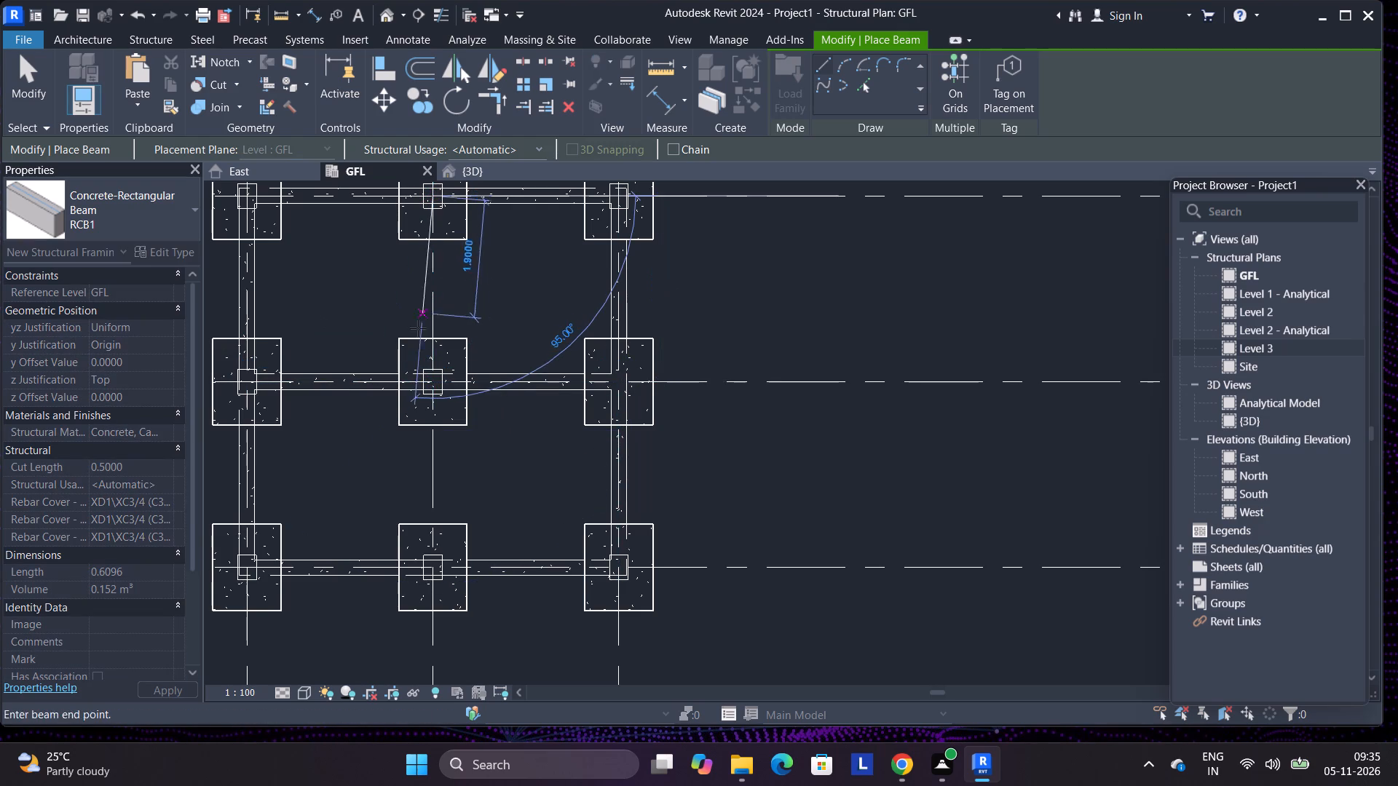
left_click(437, 379)
left_click(436, 384)
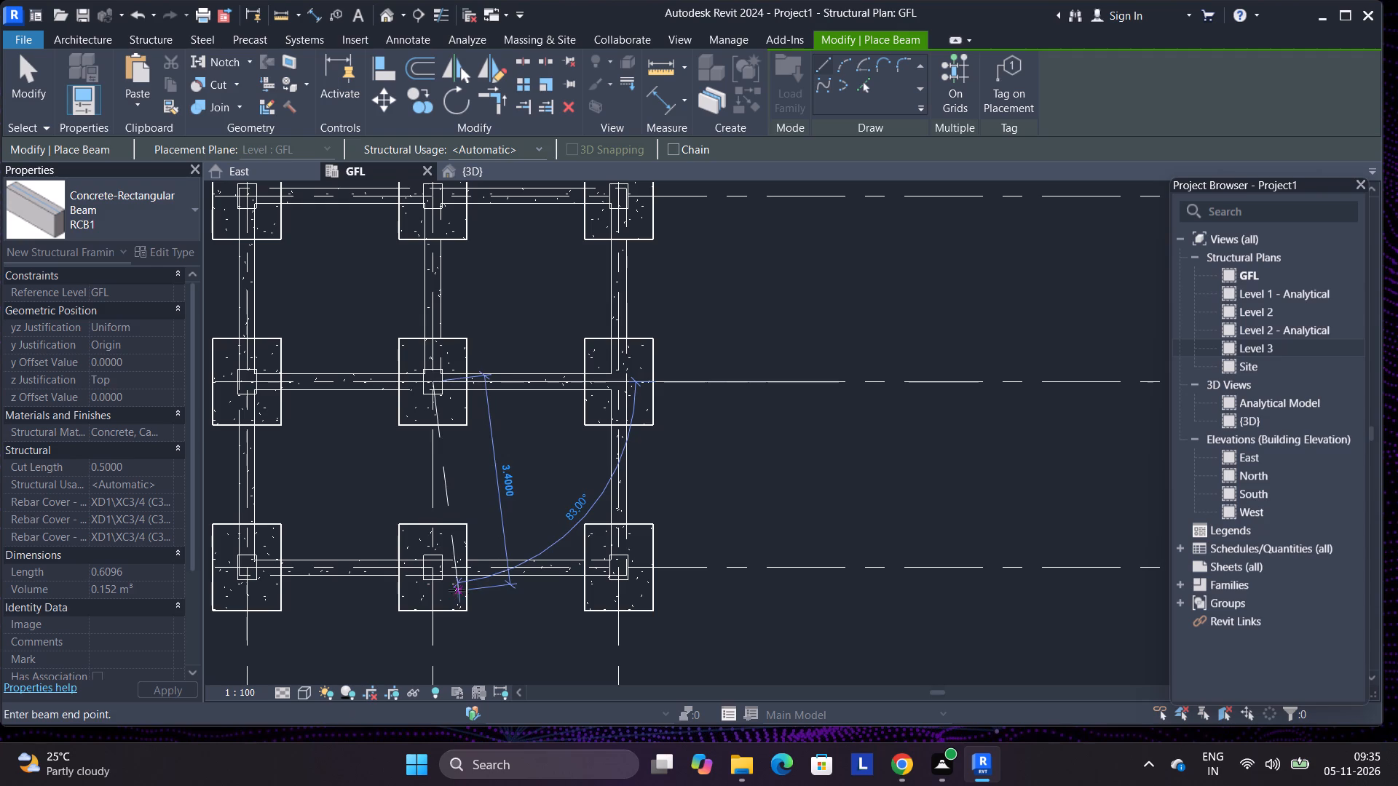
left_click(438, 569)
scroll(505, 536, "down", 2)
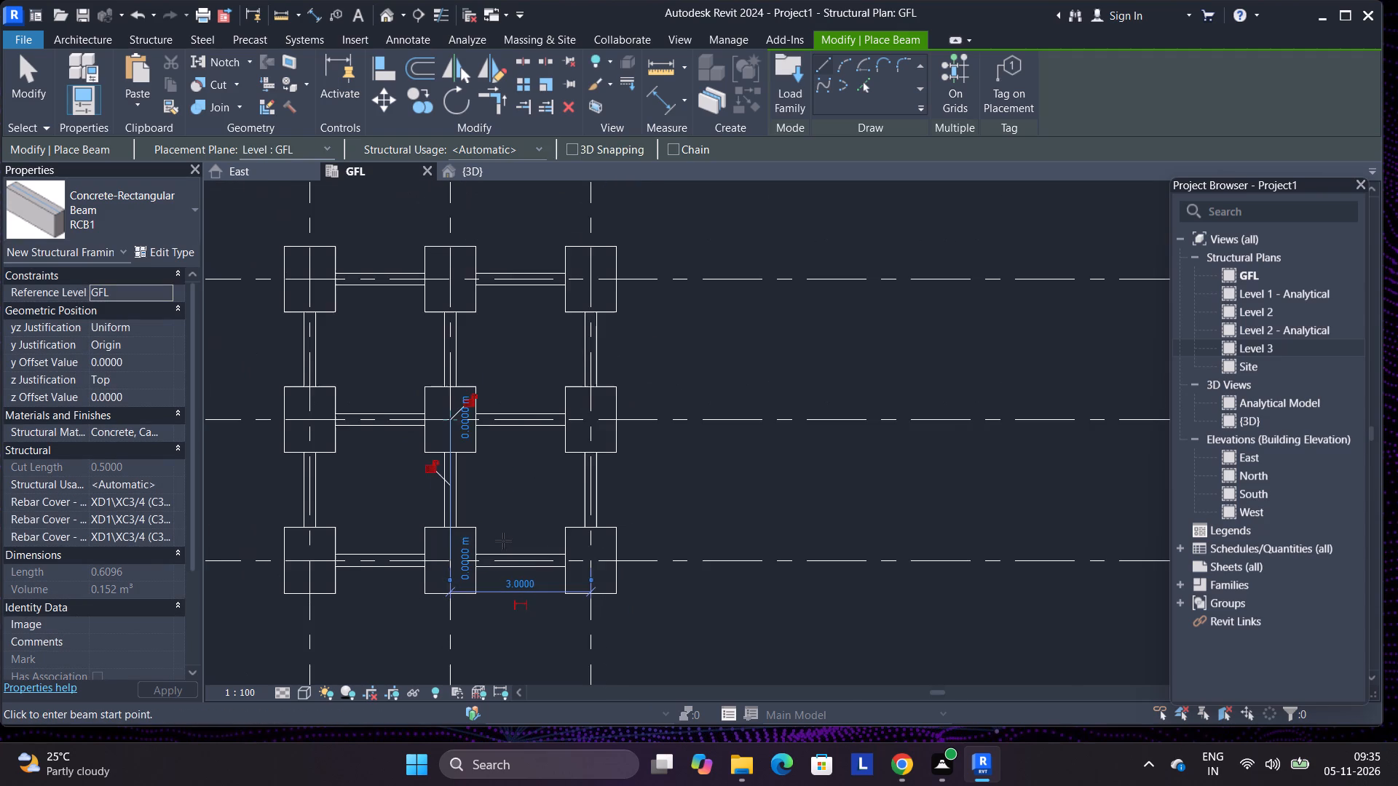
scroll(430, 345, "down", 1)
middle_click_drag(637, 311, 565, 349)
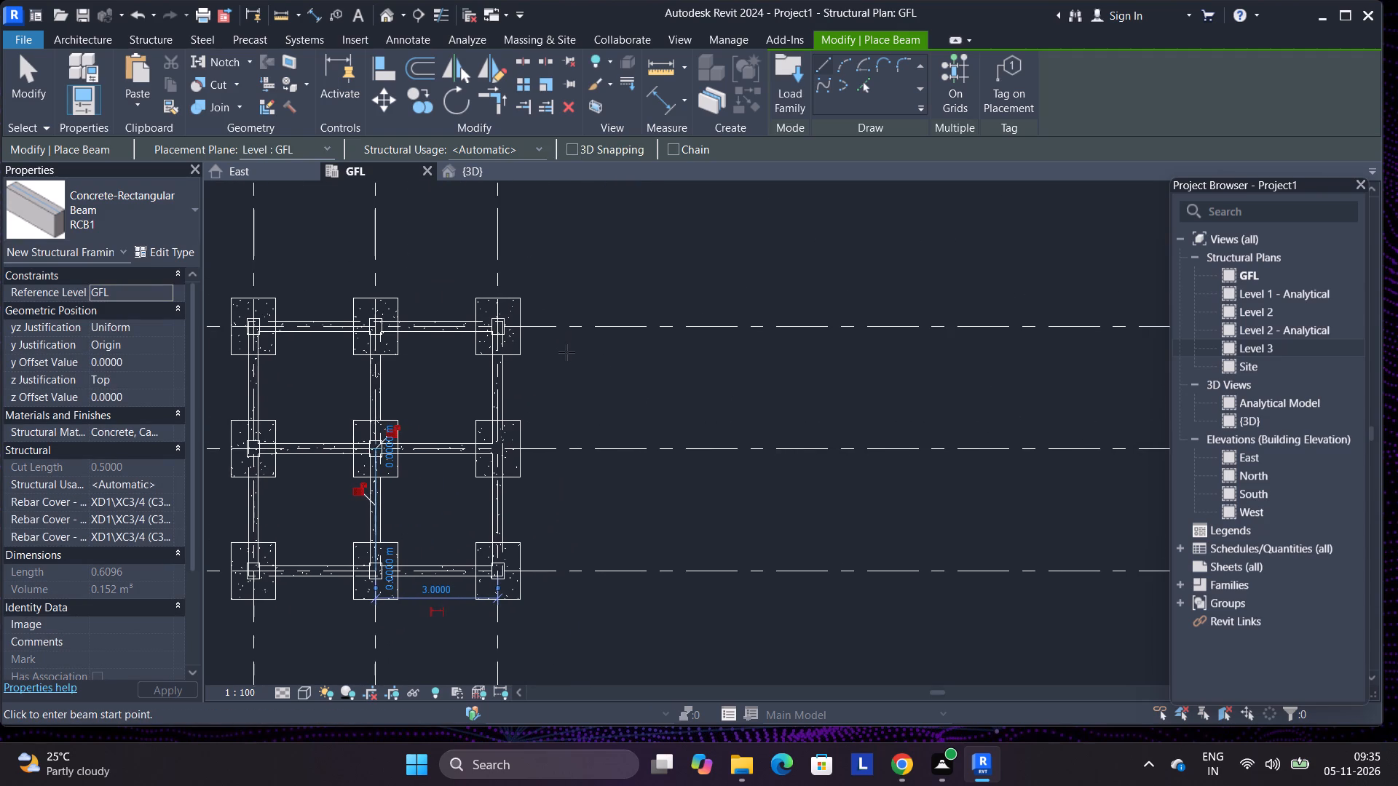
right_click(580, 344)
left_click(643, 349)
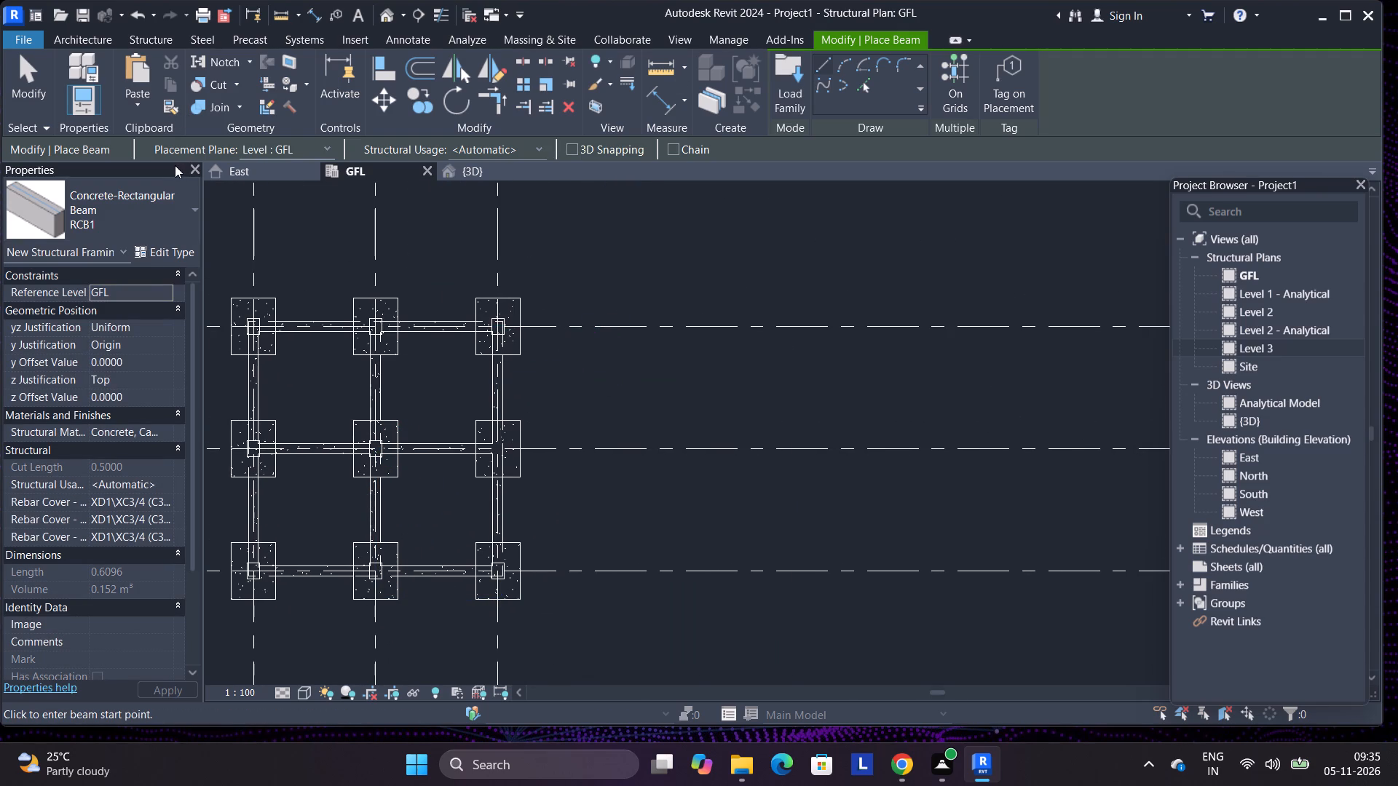
left_click(481, 175)
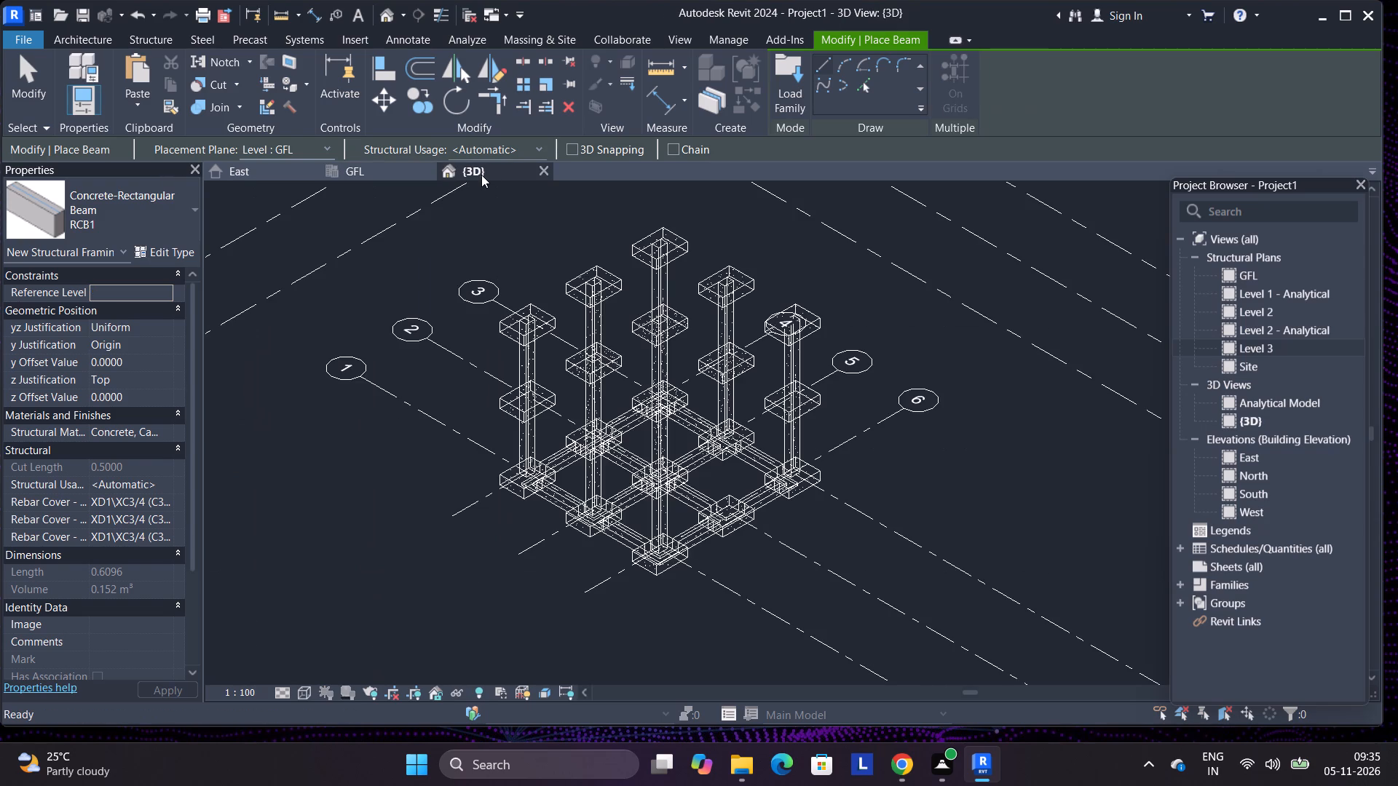
left_click(404, 170)
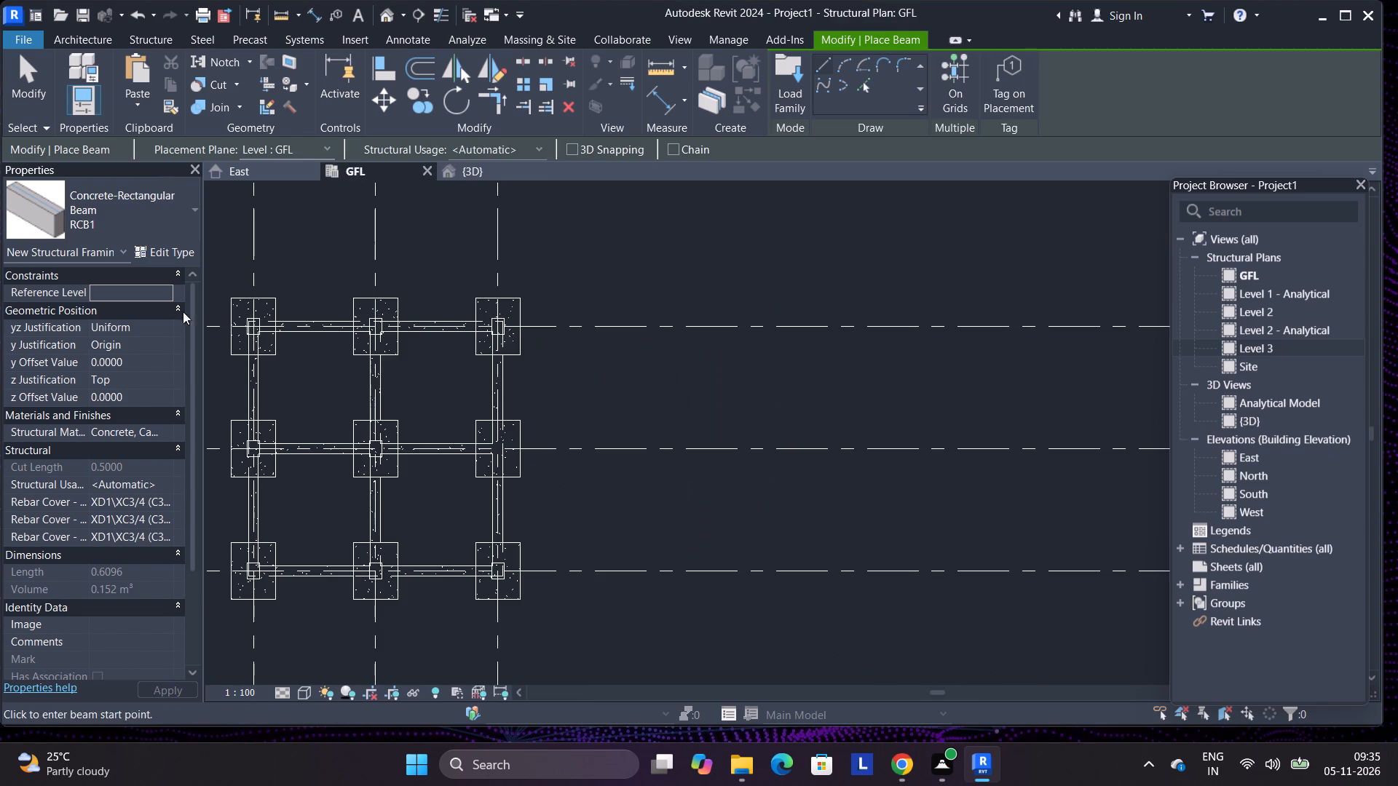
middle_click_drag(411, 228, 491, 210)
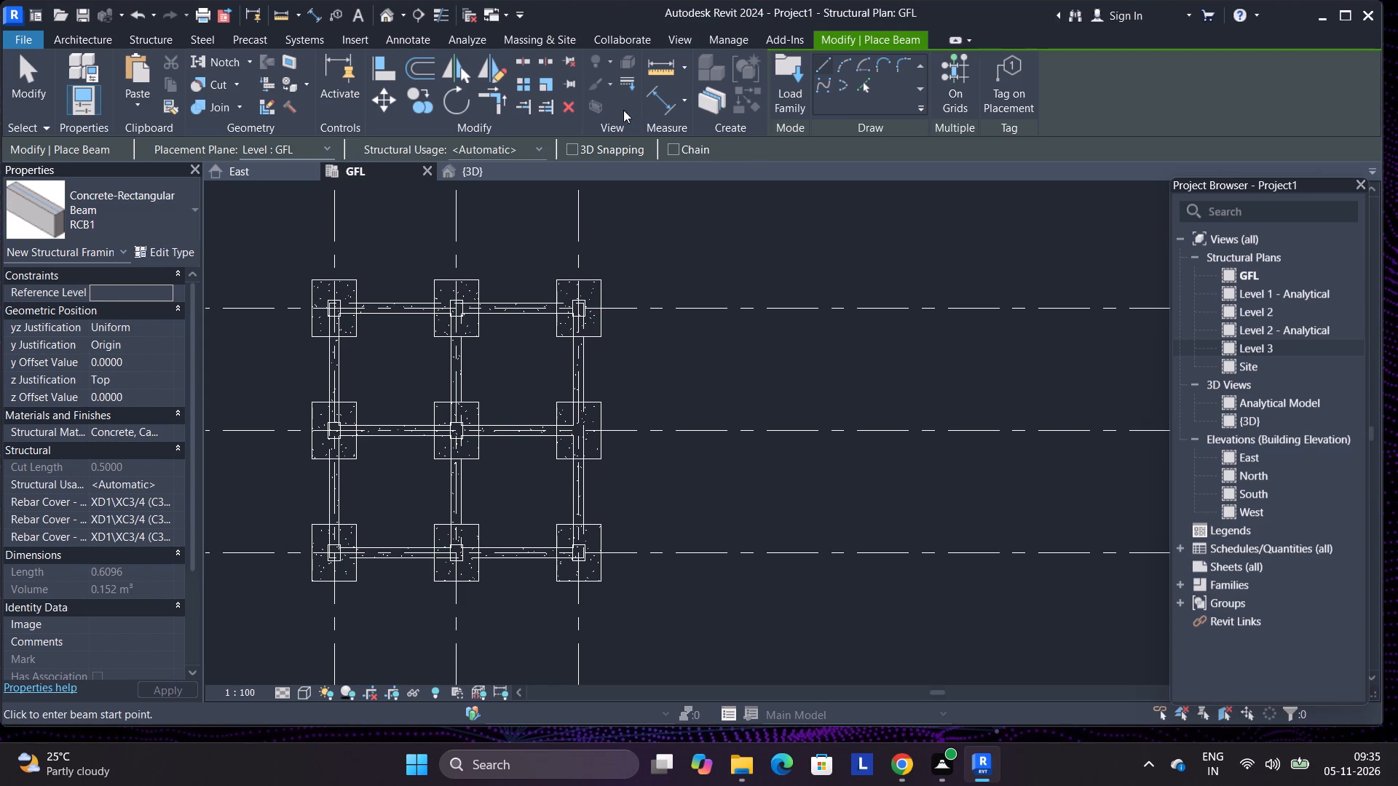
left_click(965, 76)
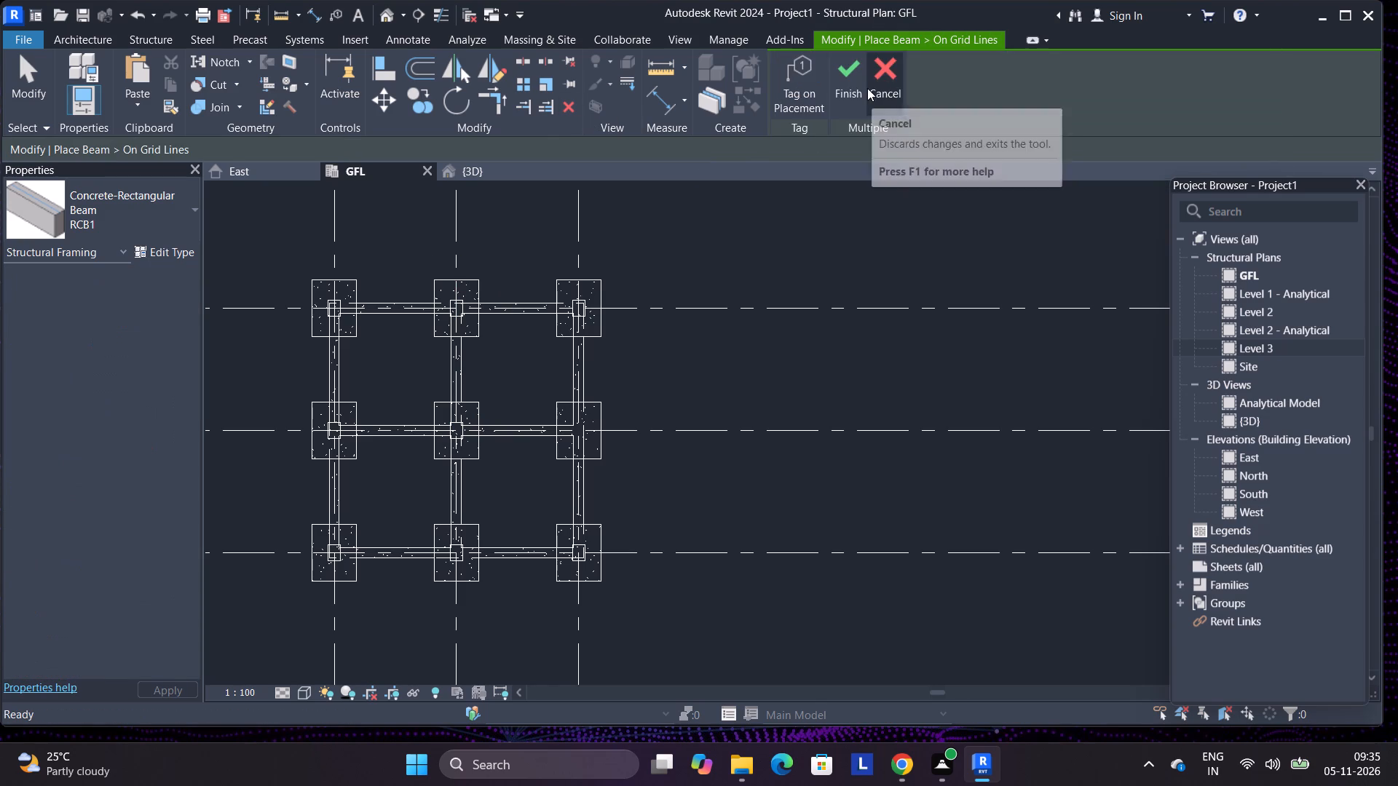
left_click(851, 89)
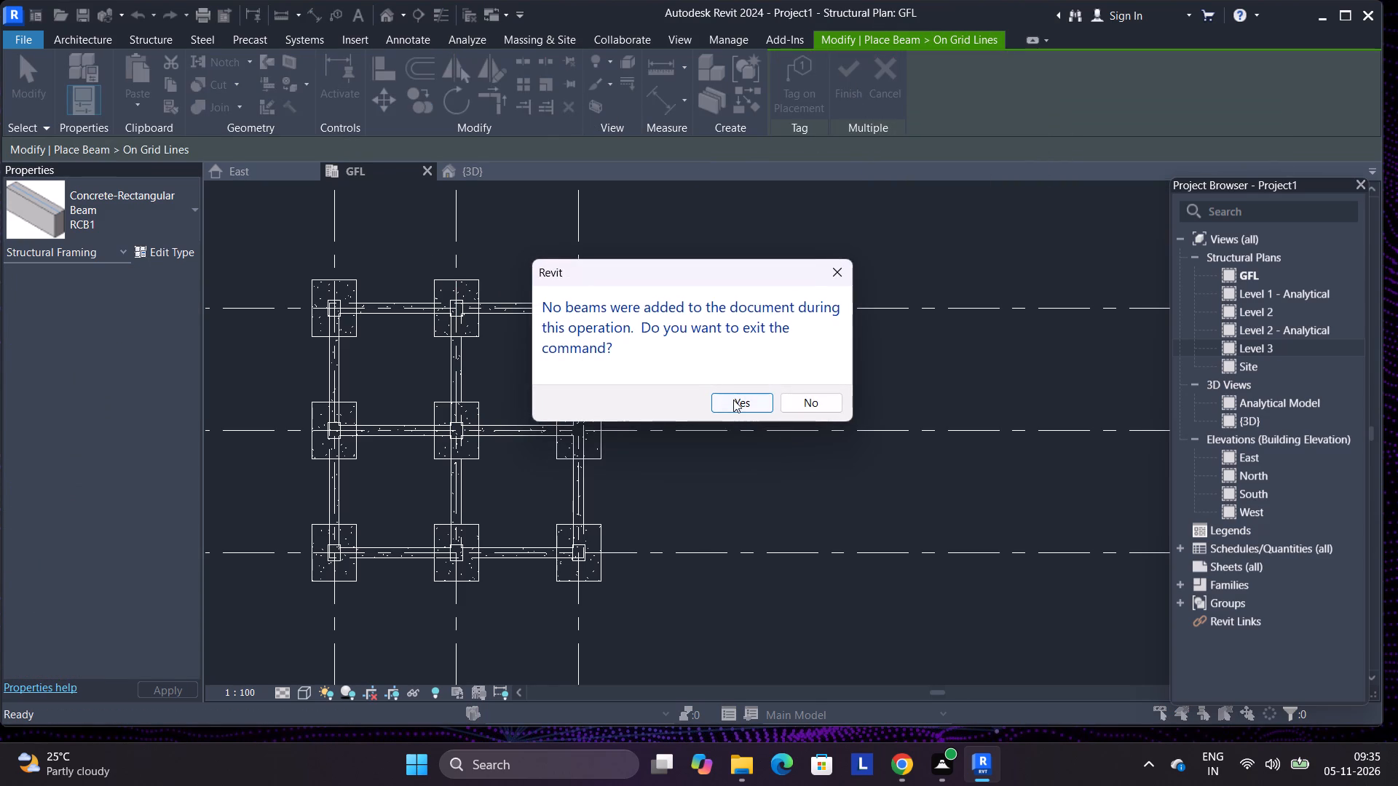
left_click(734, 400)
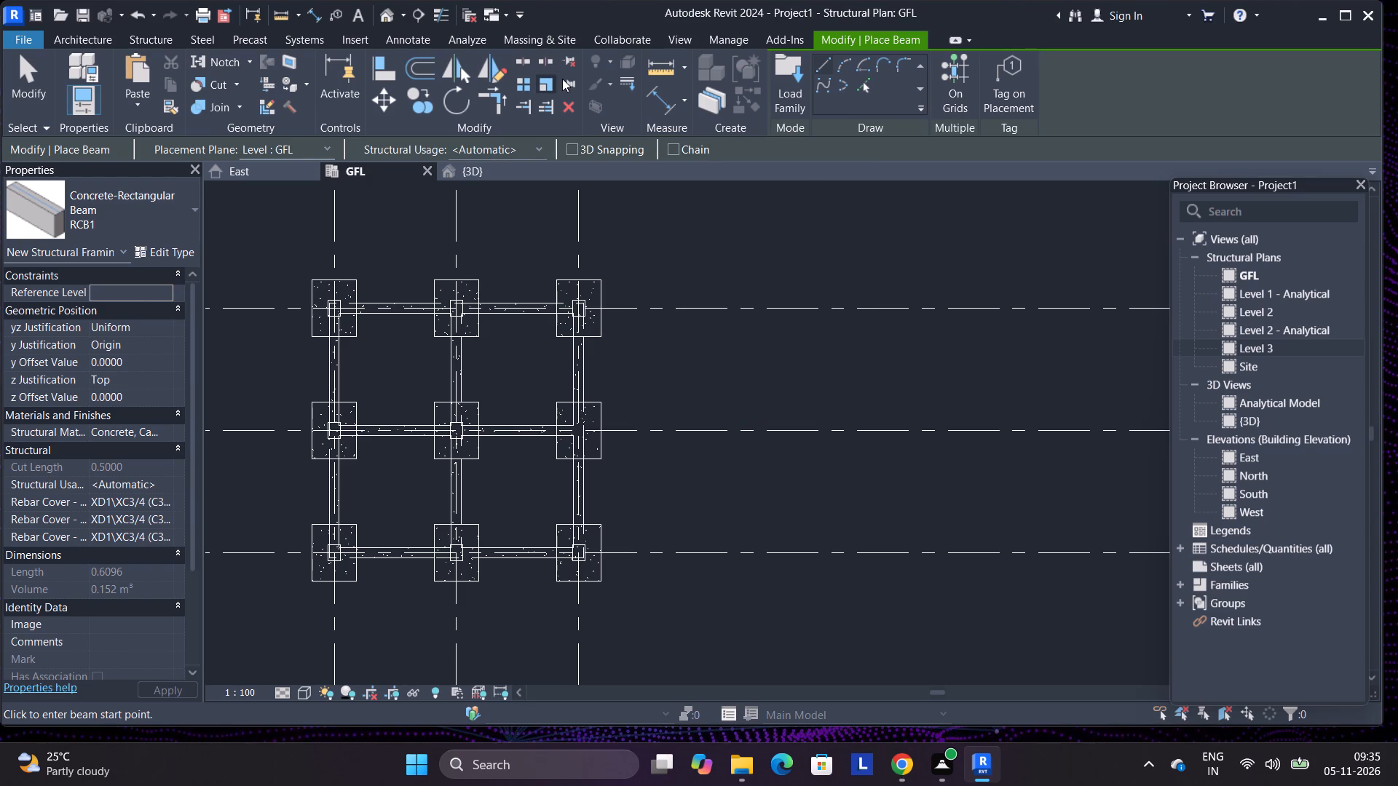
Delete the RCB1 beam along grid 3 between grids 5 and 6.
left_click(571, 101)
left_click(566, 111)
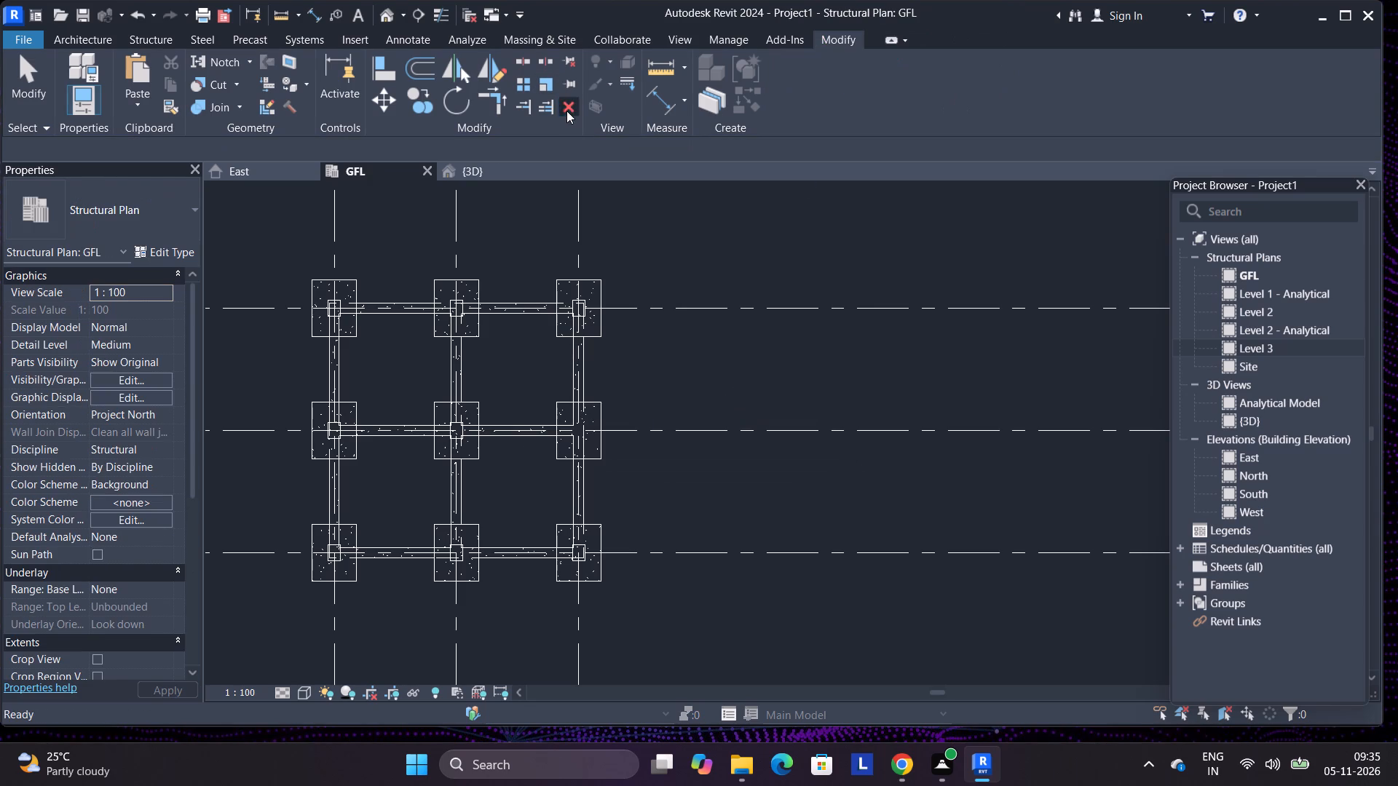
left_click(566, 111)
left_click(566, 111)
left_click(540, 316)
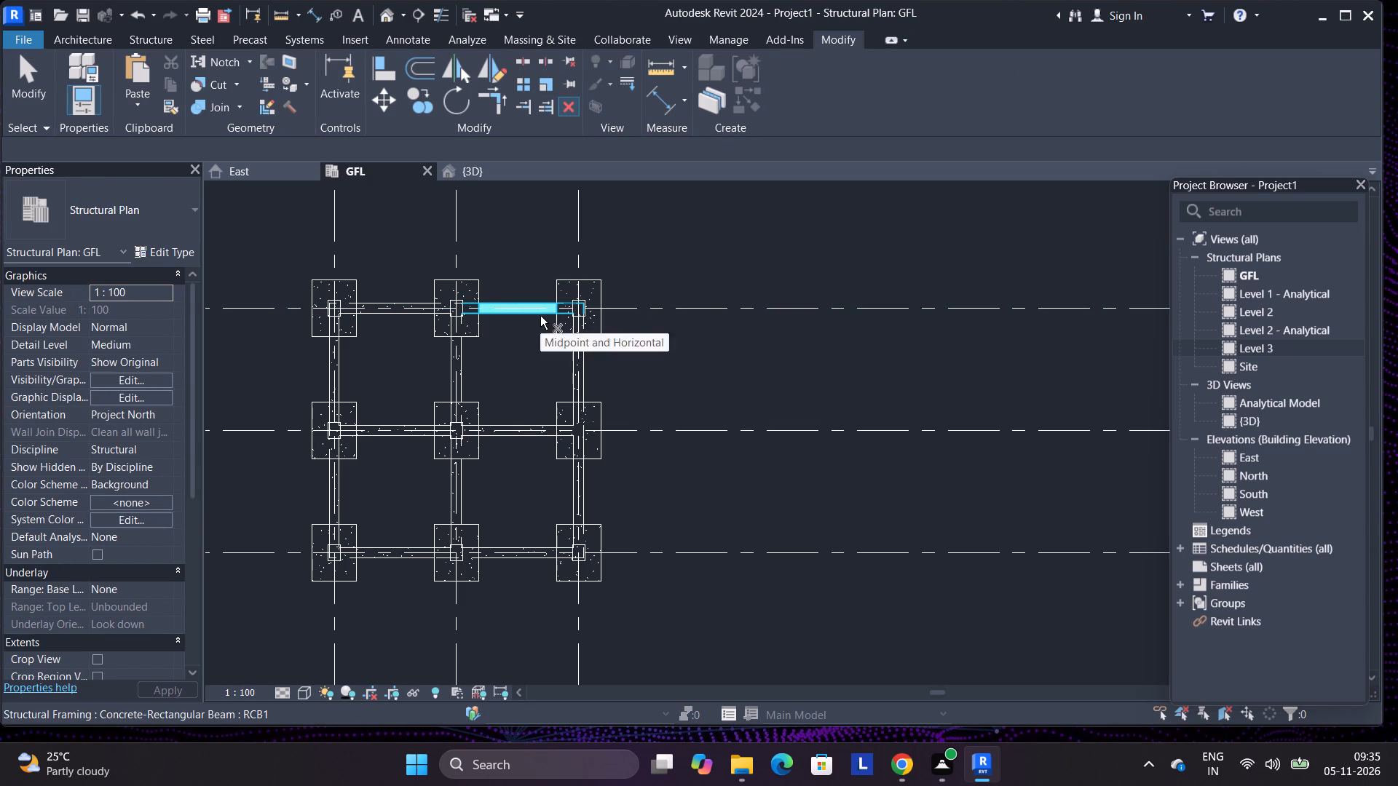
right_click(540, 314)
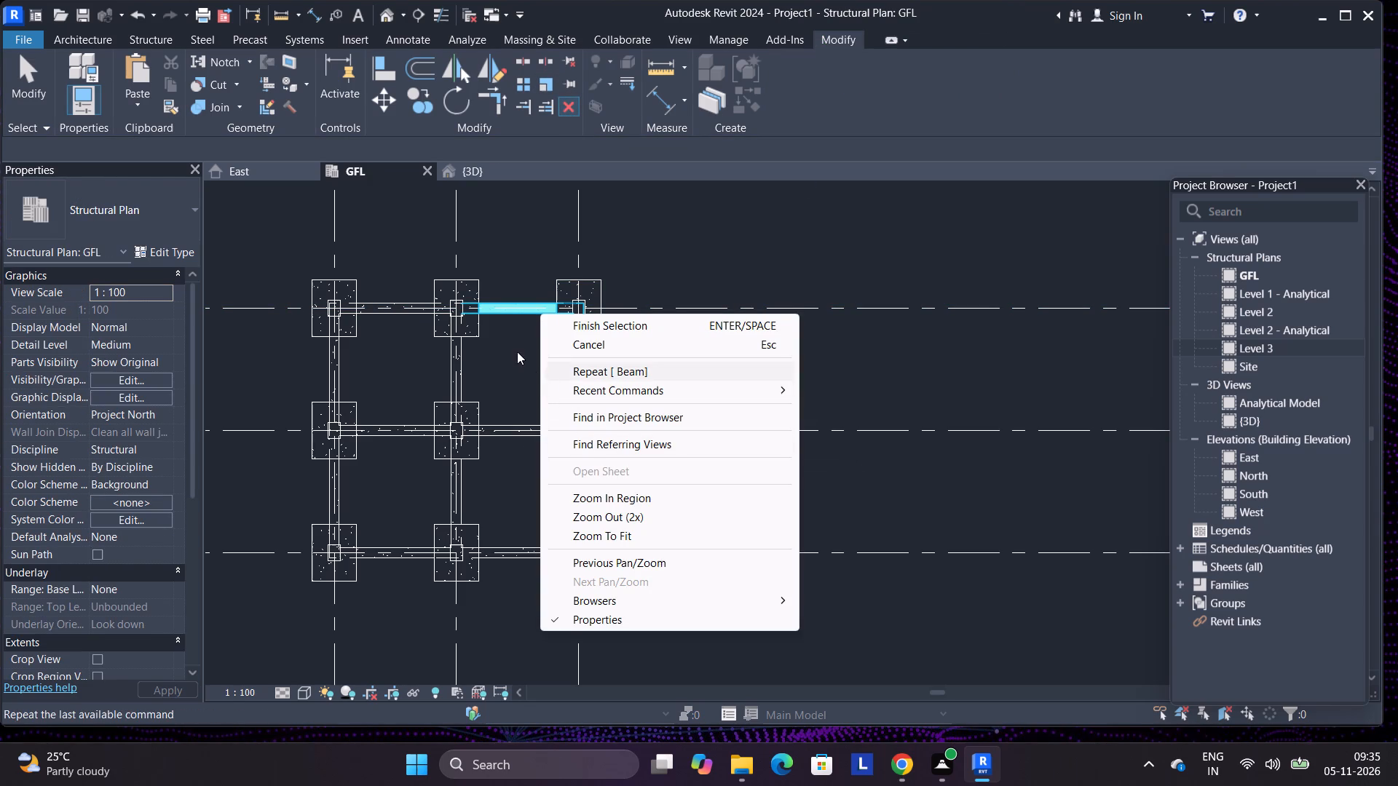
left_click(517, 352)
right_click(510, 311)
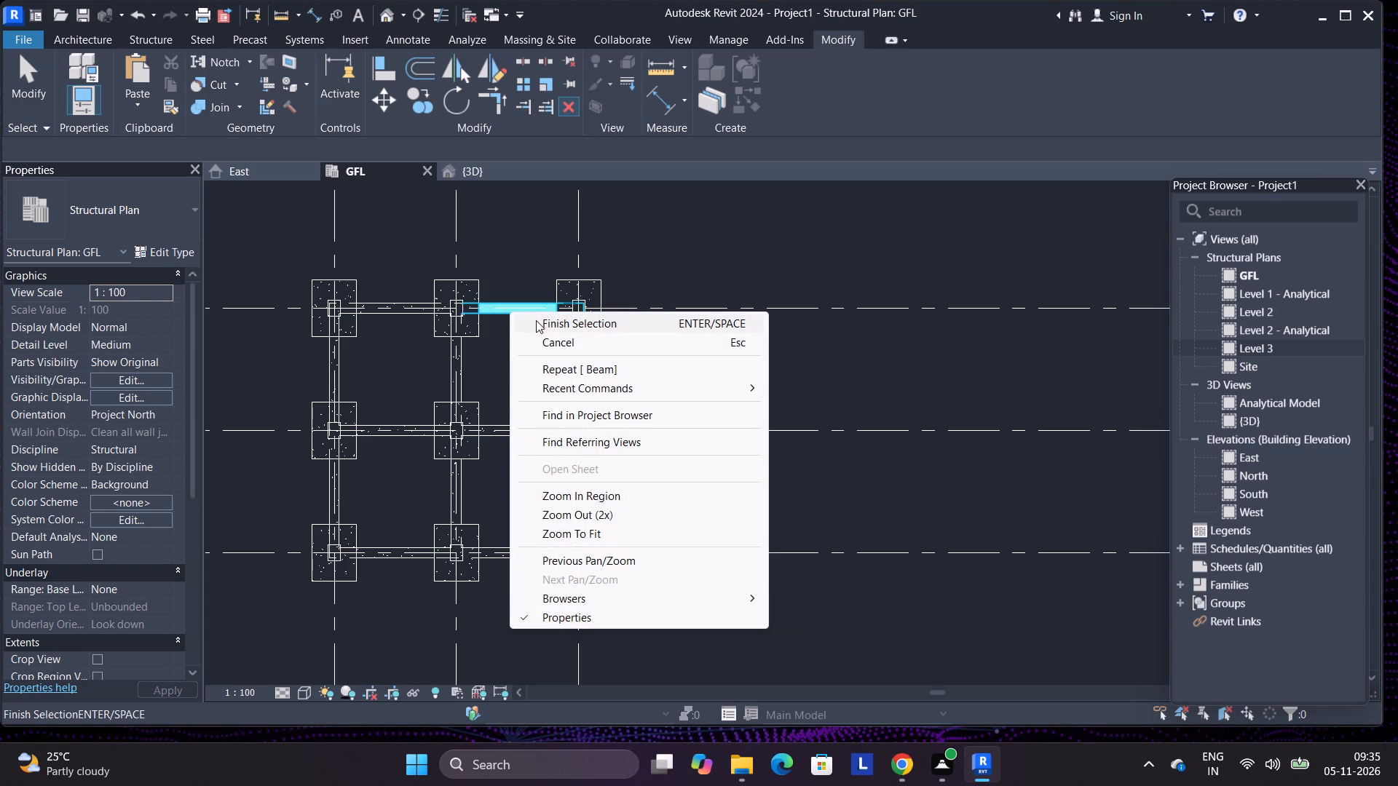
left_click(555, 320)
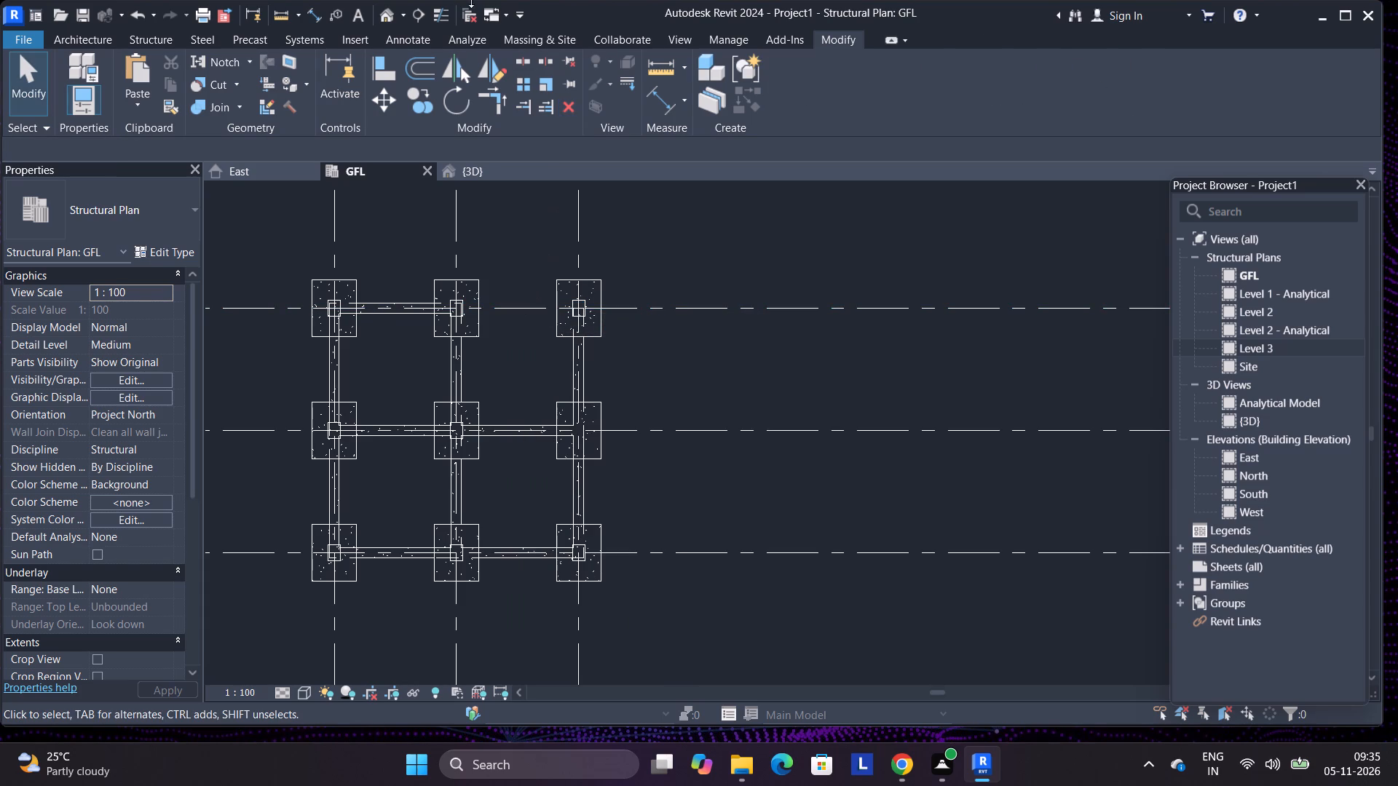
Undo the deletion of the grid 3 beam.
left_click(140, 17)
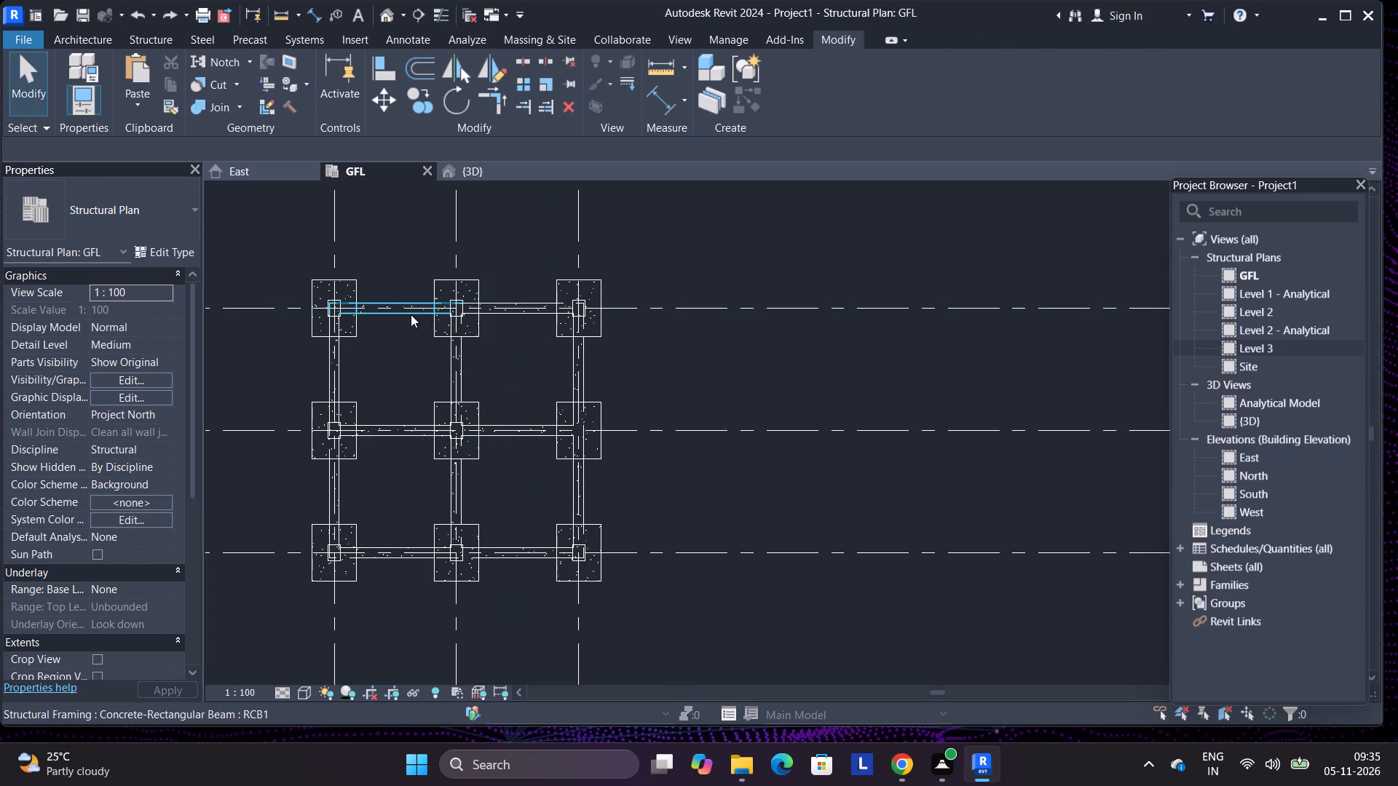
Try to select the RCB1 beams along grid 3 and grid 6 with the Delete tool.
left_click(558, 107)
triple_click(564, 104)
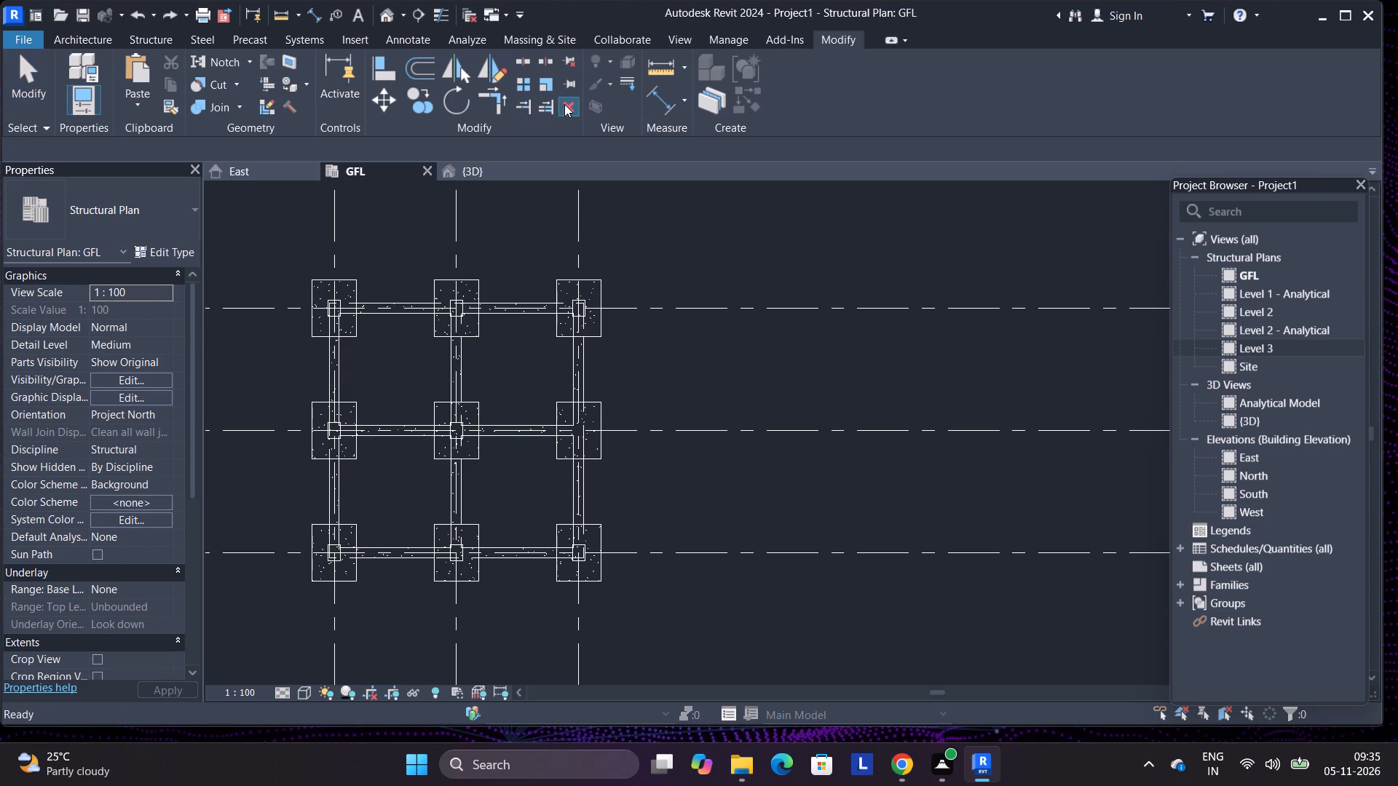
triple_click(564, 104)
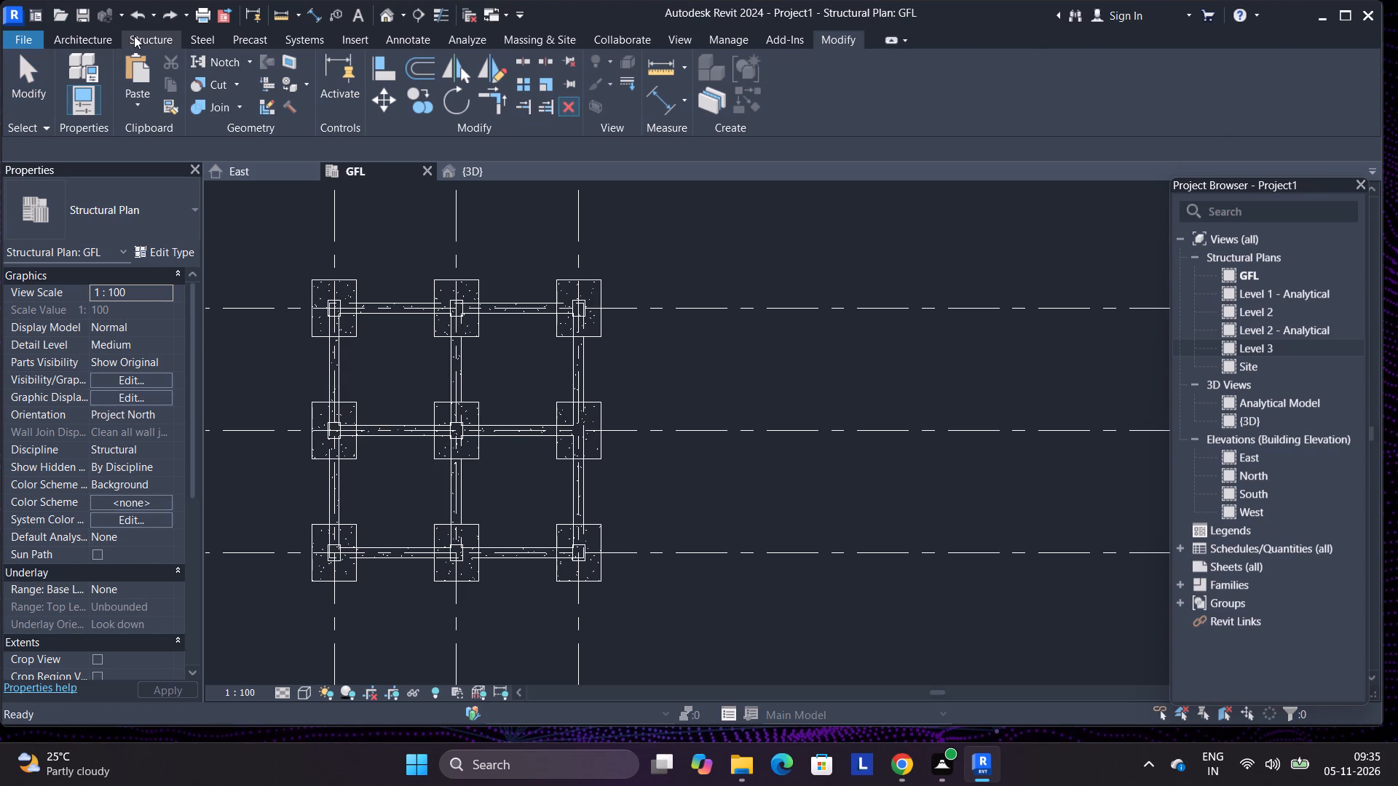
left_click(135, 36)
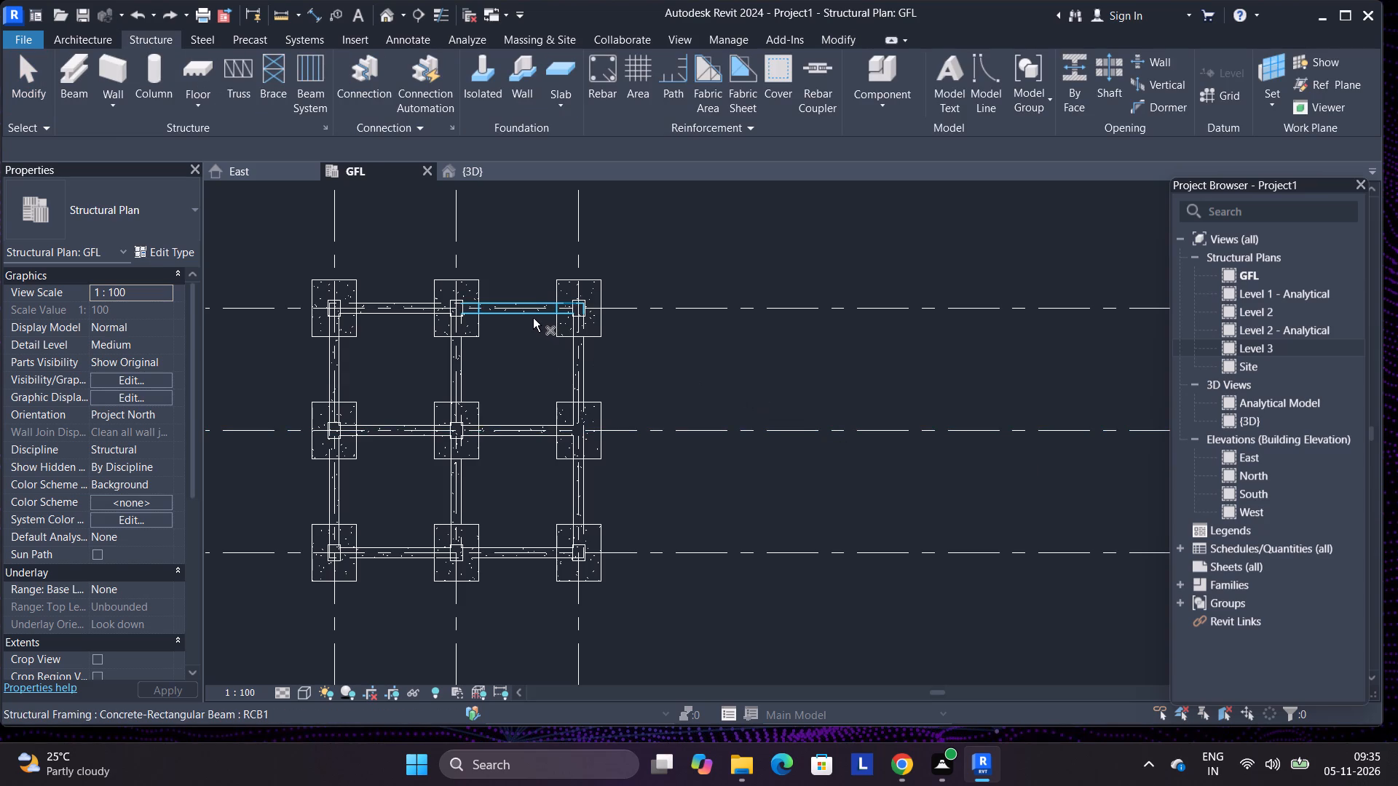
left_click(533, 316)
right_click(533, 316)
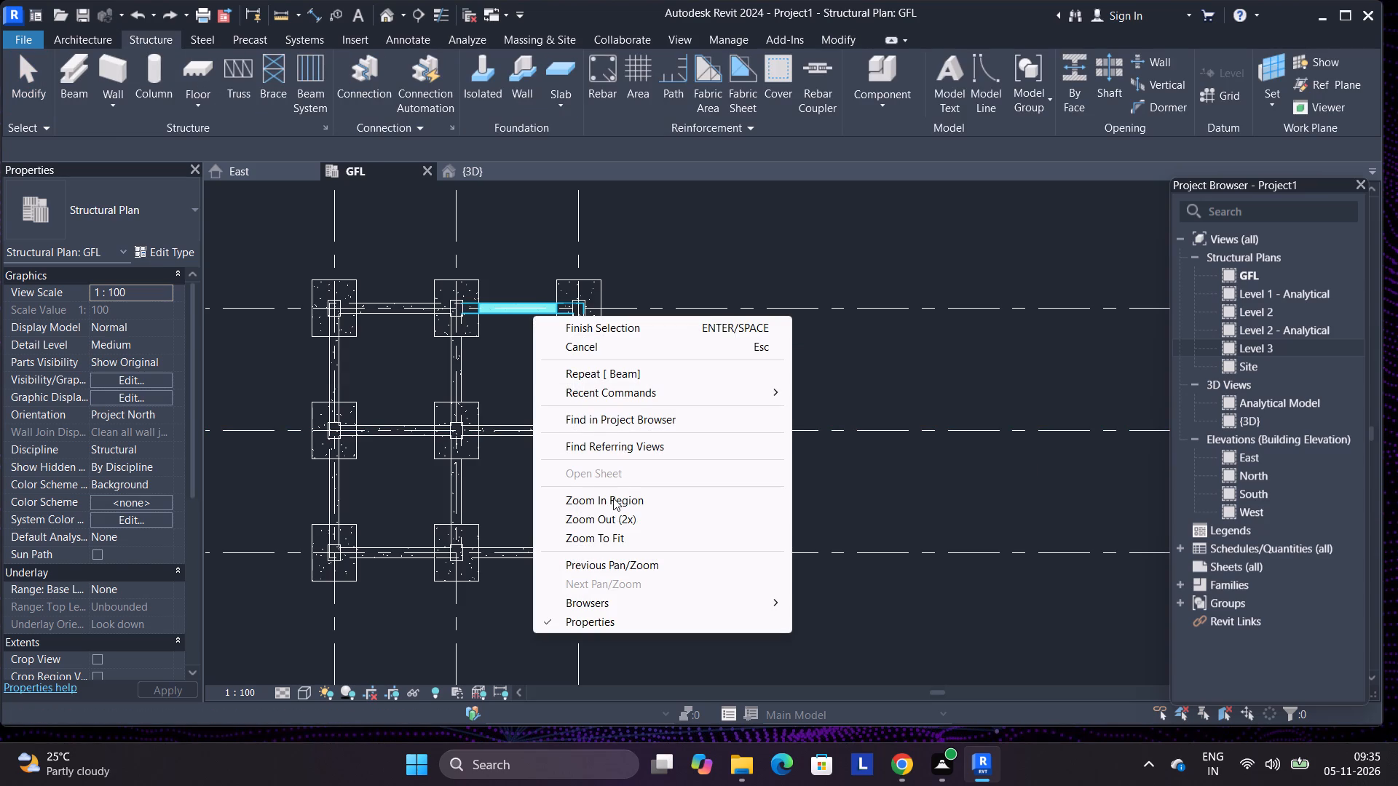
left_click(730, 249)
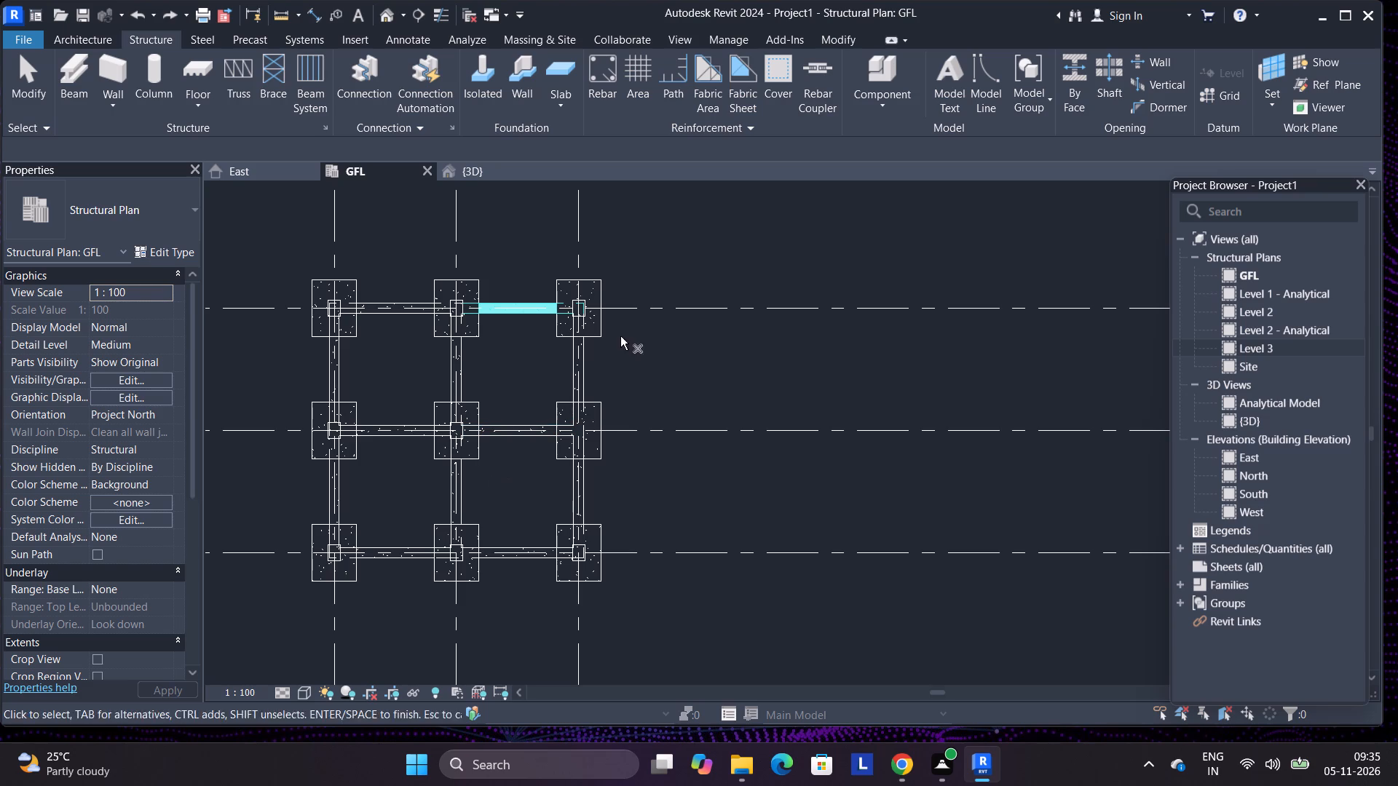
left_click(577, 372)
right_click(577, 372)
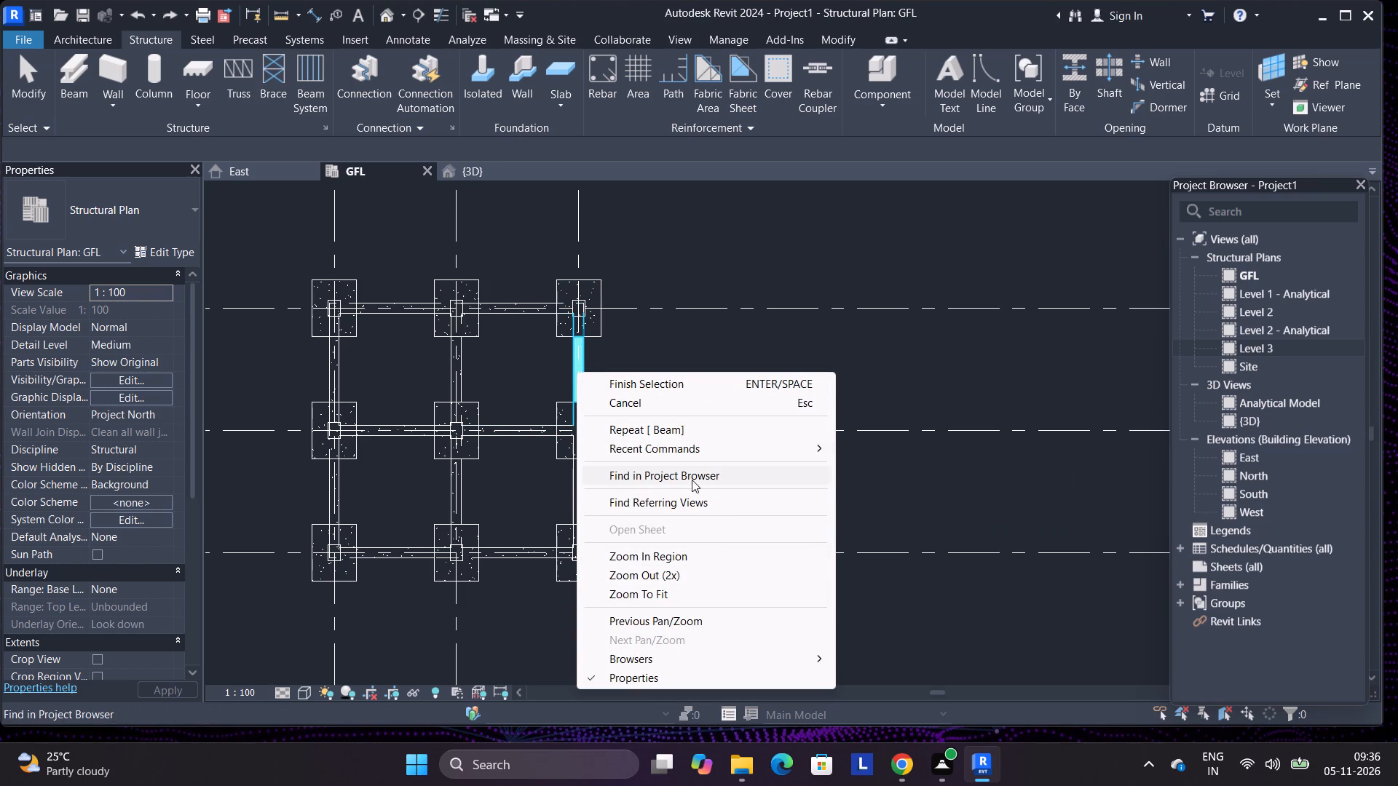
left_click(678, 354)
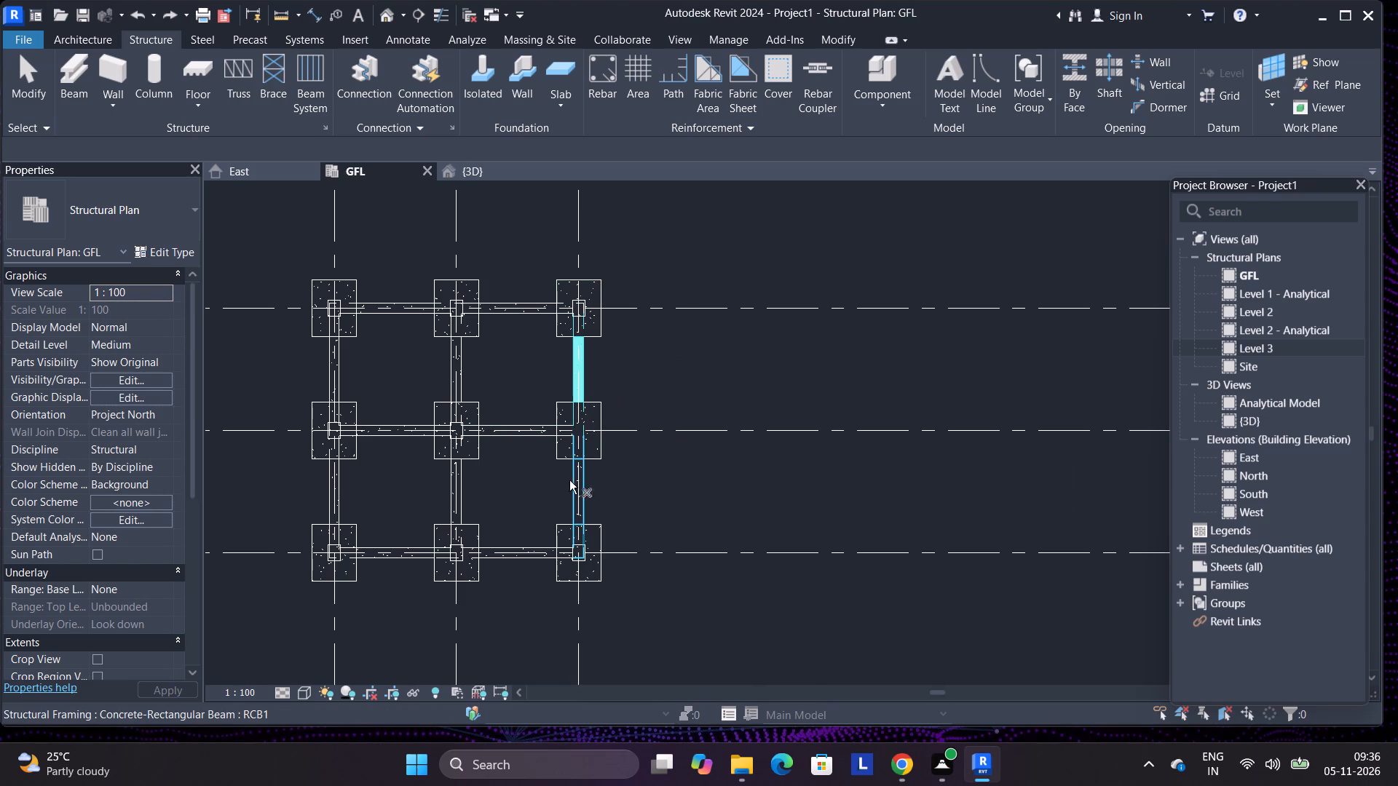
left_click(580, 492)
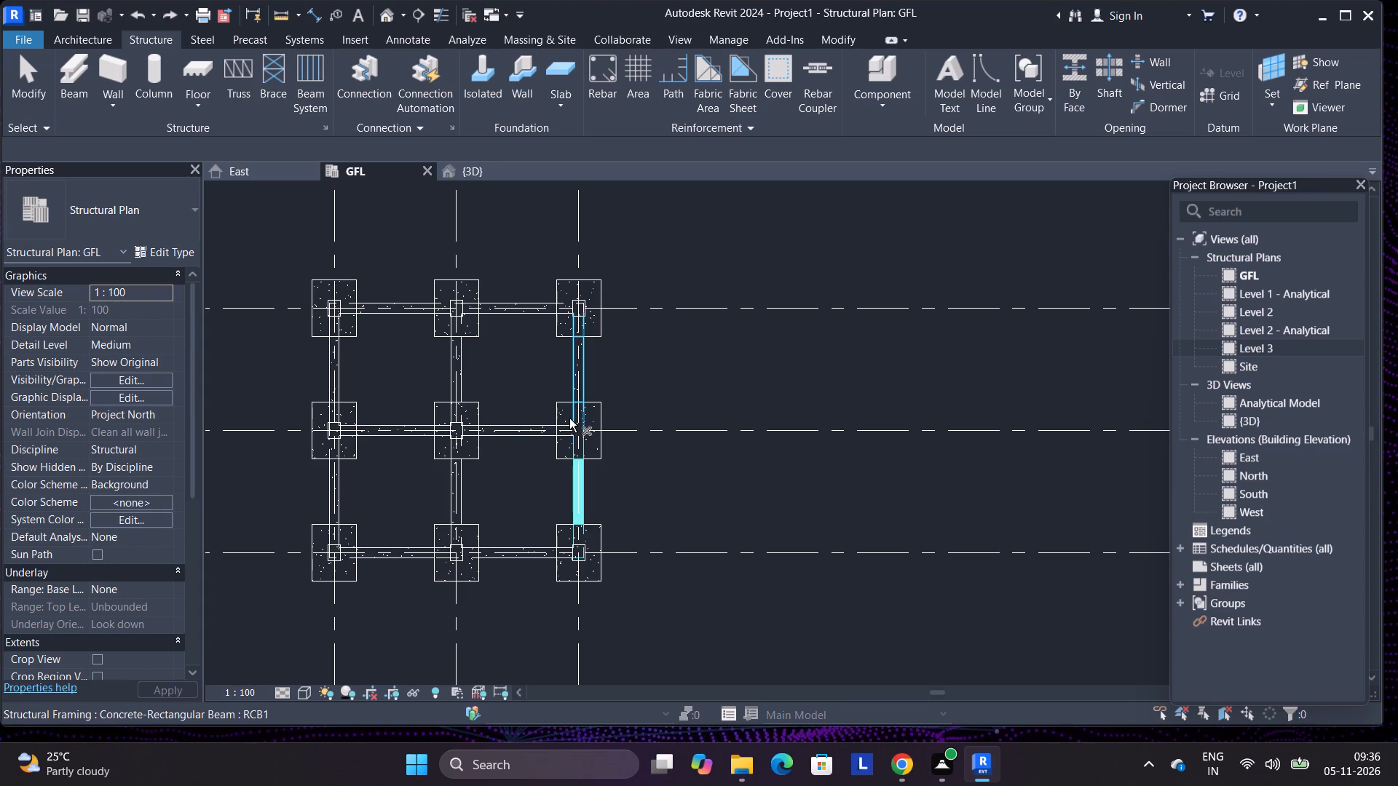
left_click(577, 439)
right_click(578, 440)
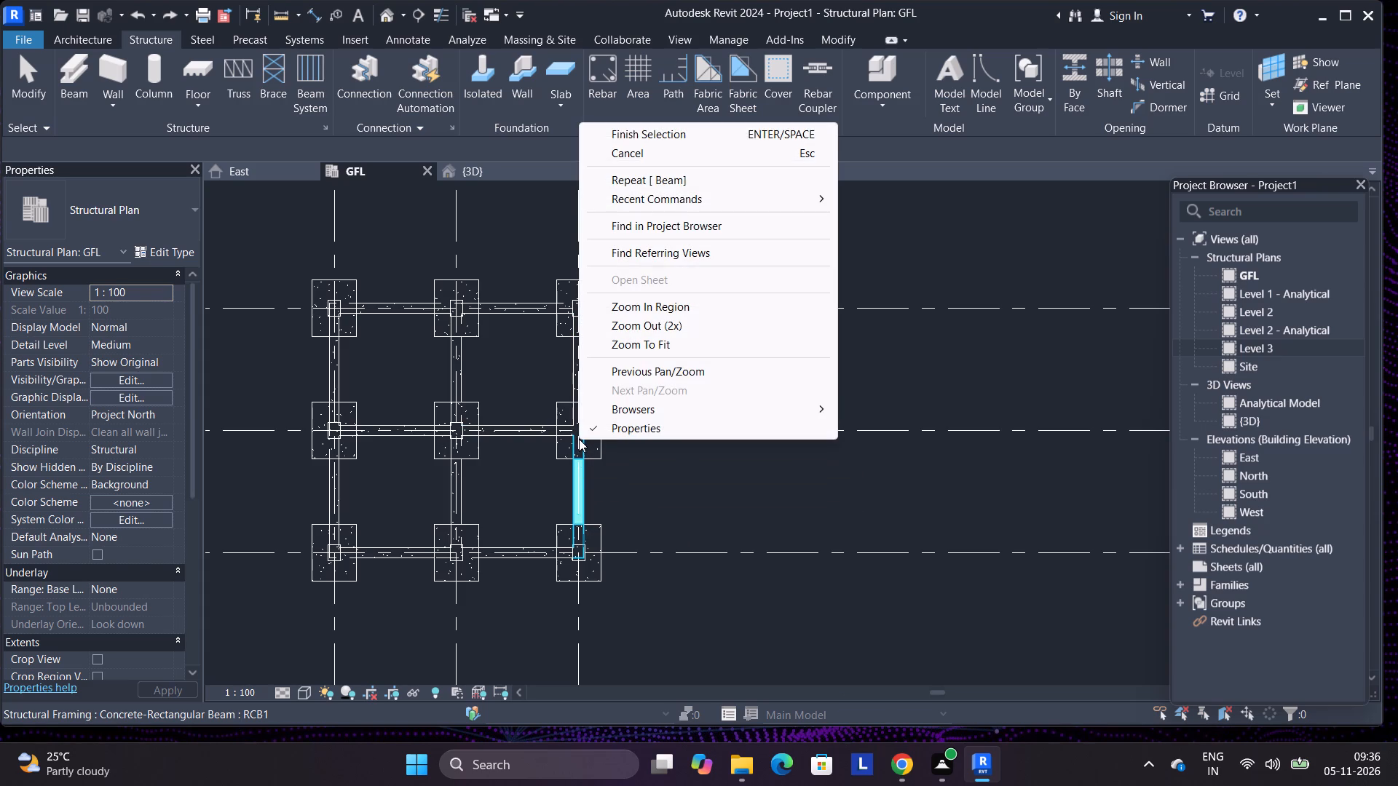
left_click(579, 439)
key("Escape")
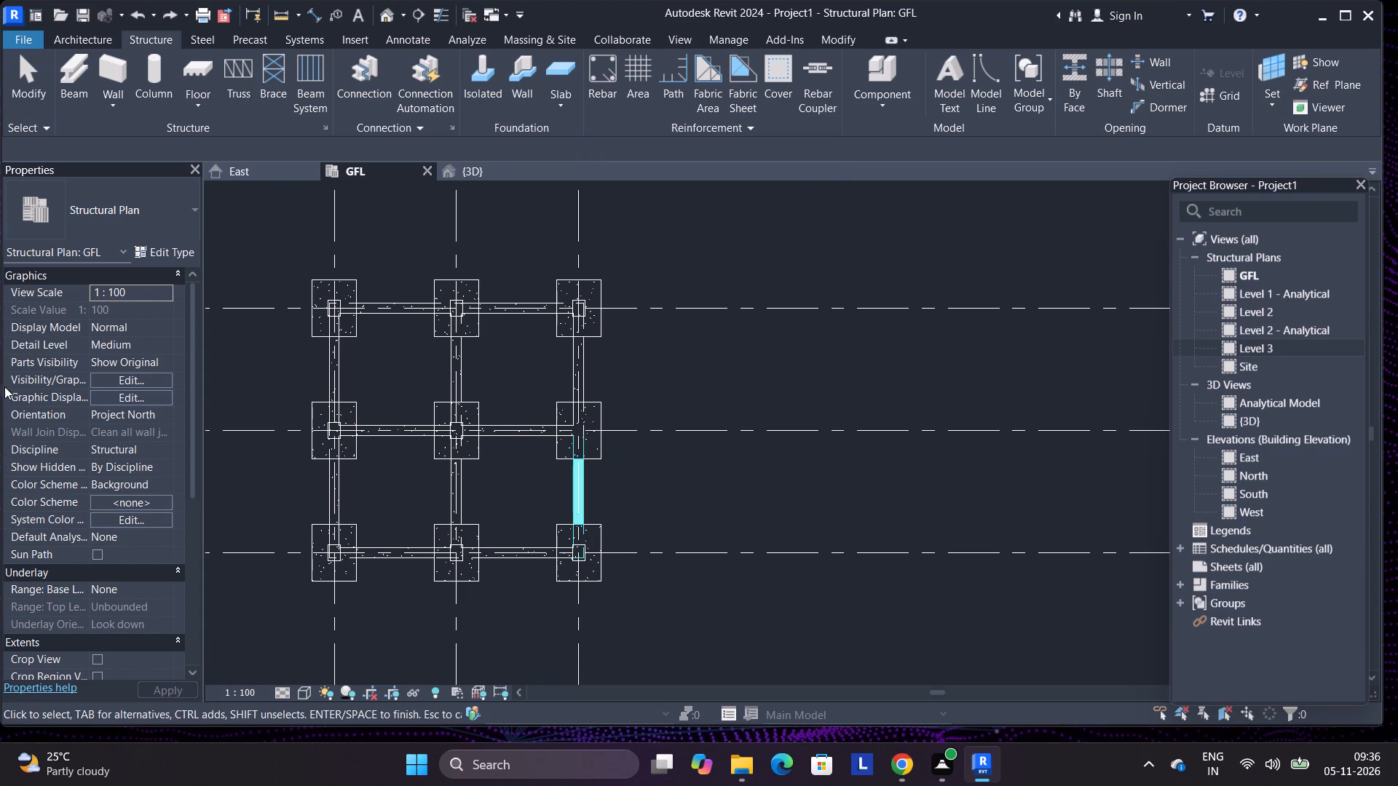
Paste the copied C1 columns aligned to Level 2.
right_click(363, 311)
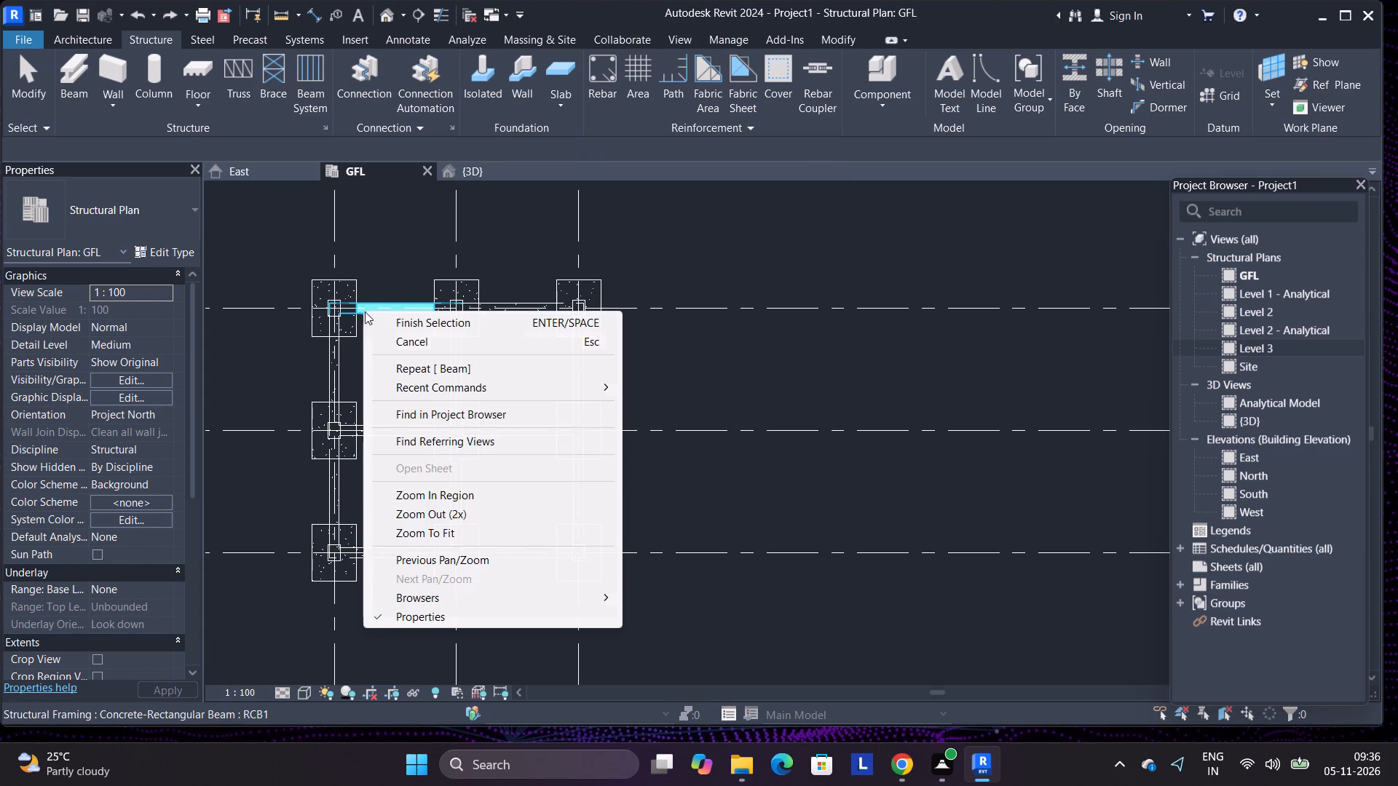
left_click(408, 379)
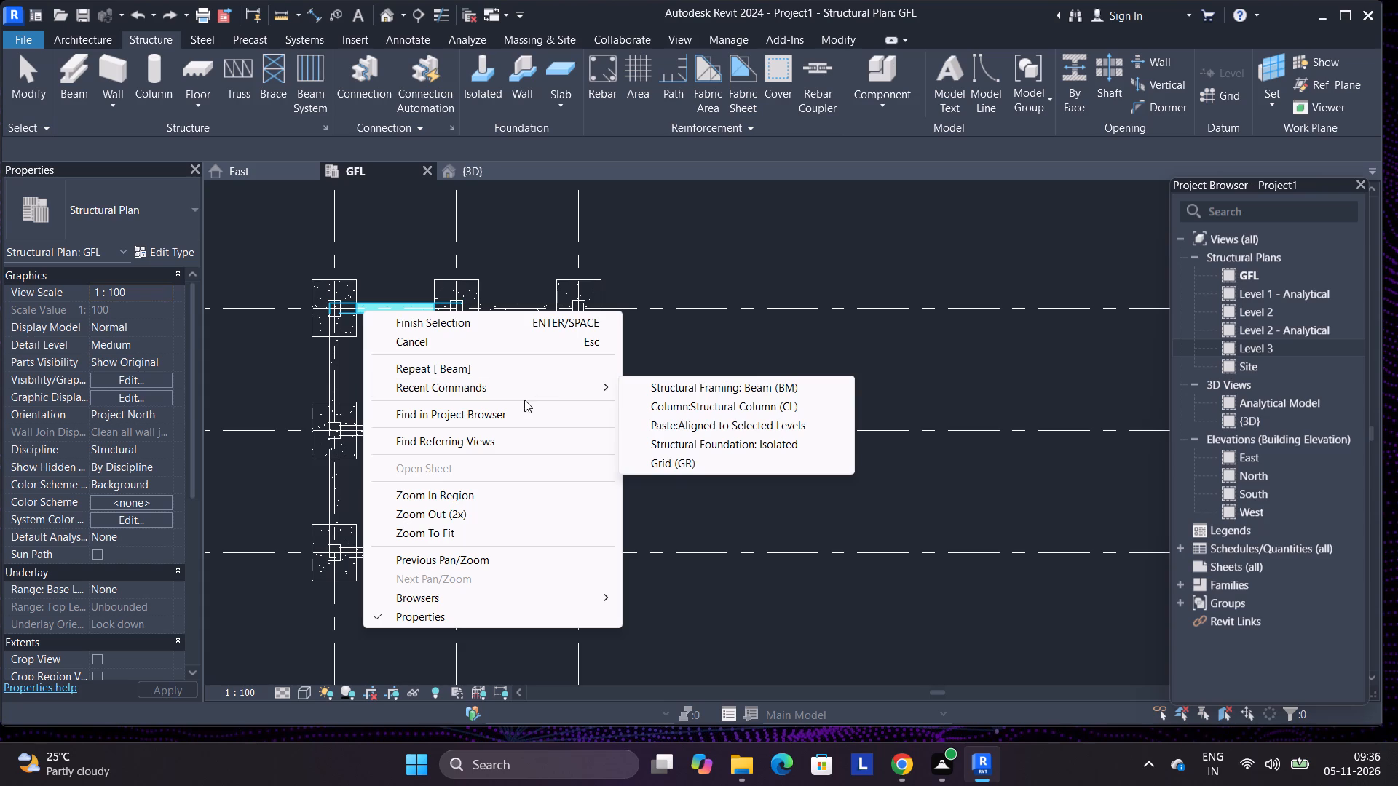
left_click(700, 428)
left_click(647, 264)
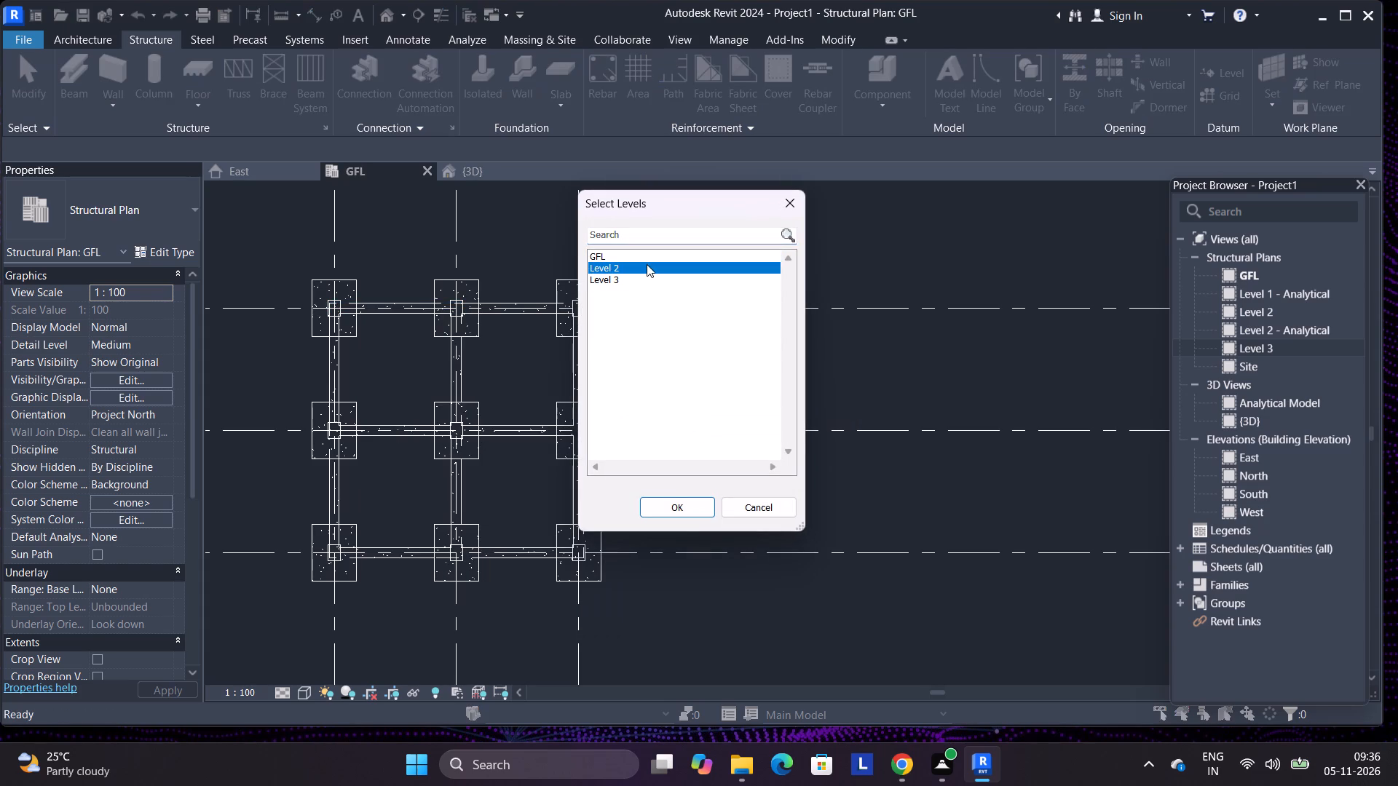
left_click(680, 502)
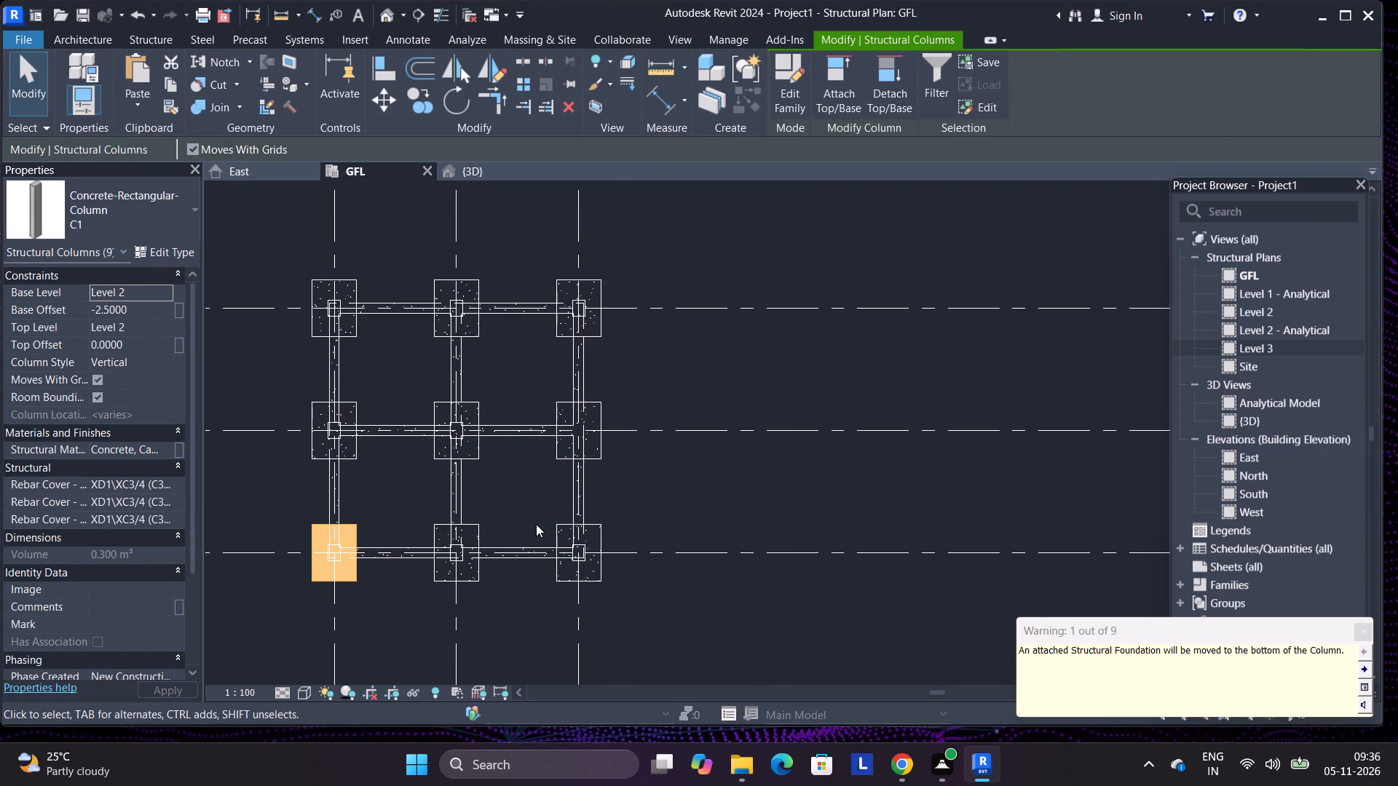
key("Escape")
key("Escape")
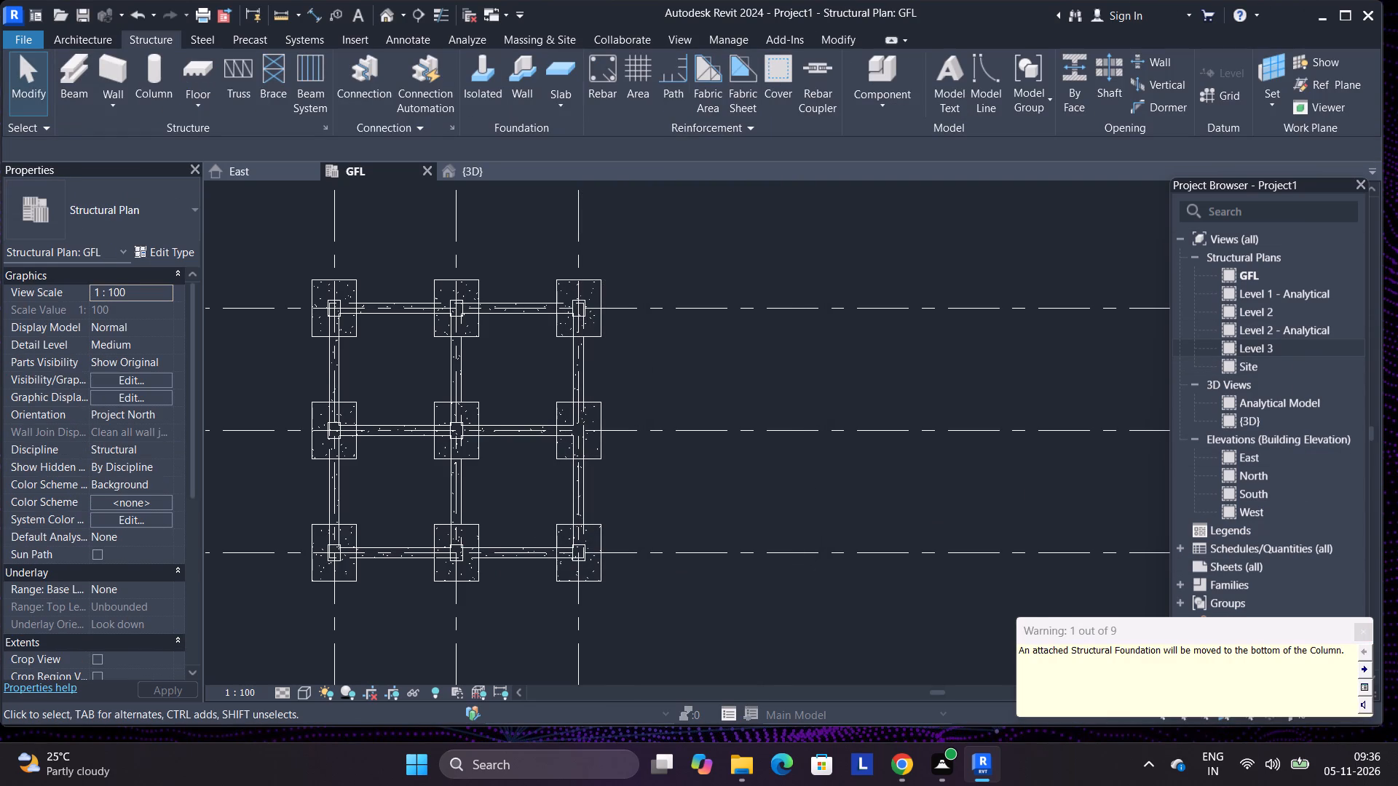
Check the structure in the 3D view and undo the paste of the C1 columns aligned to Level 2.
left_click(470, 169)
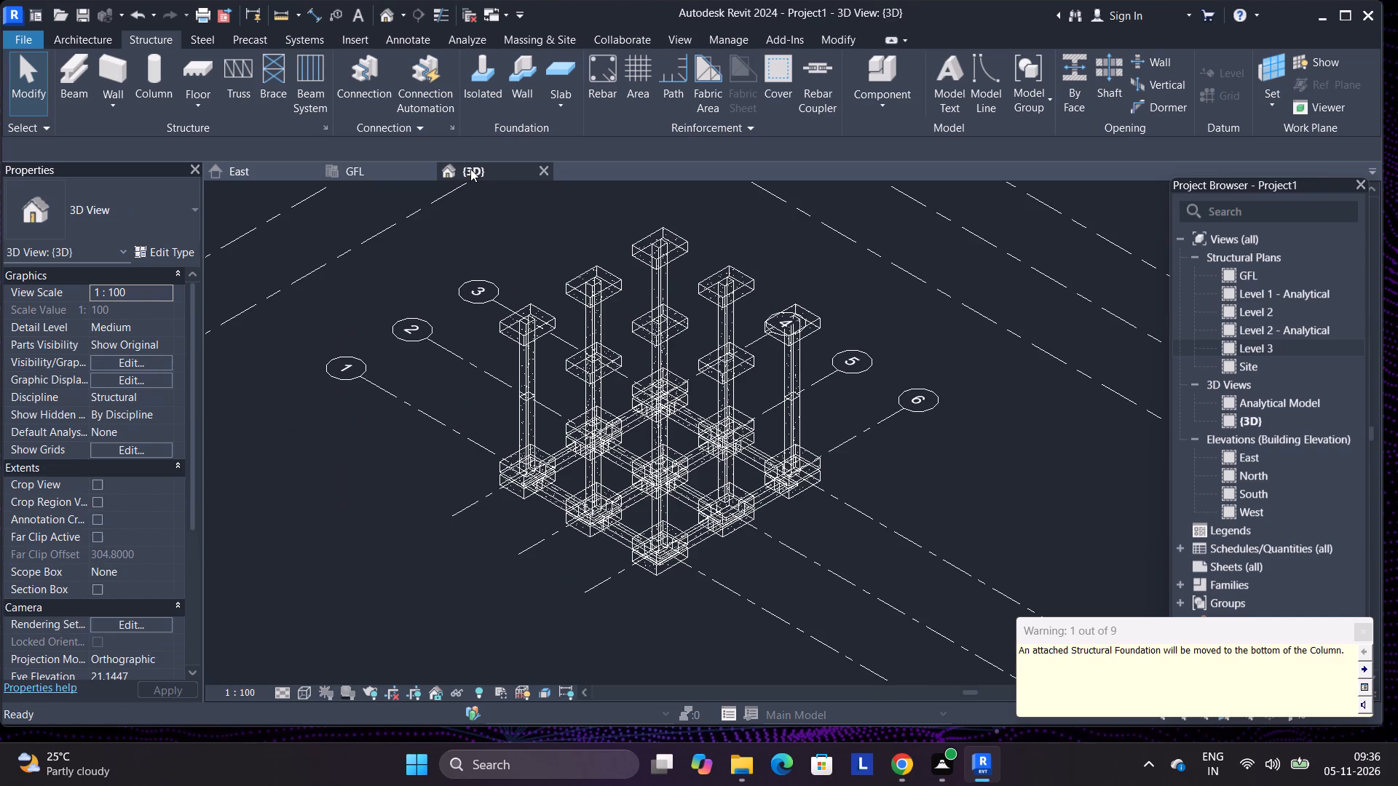
scroll(555, 441, "up", 6)
scroll(652, 447, "down", 4)
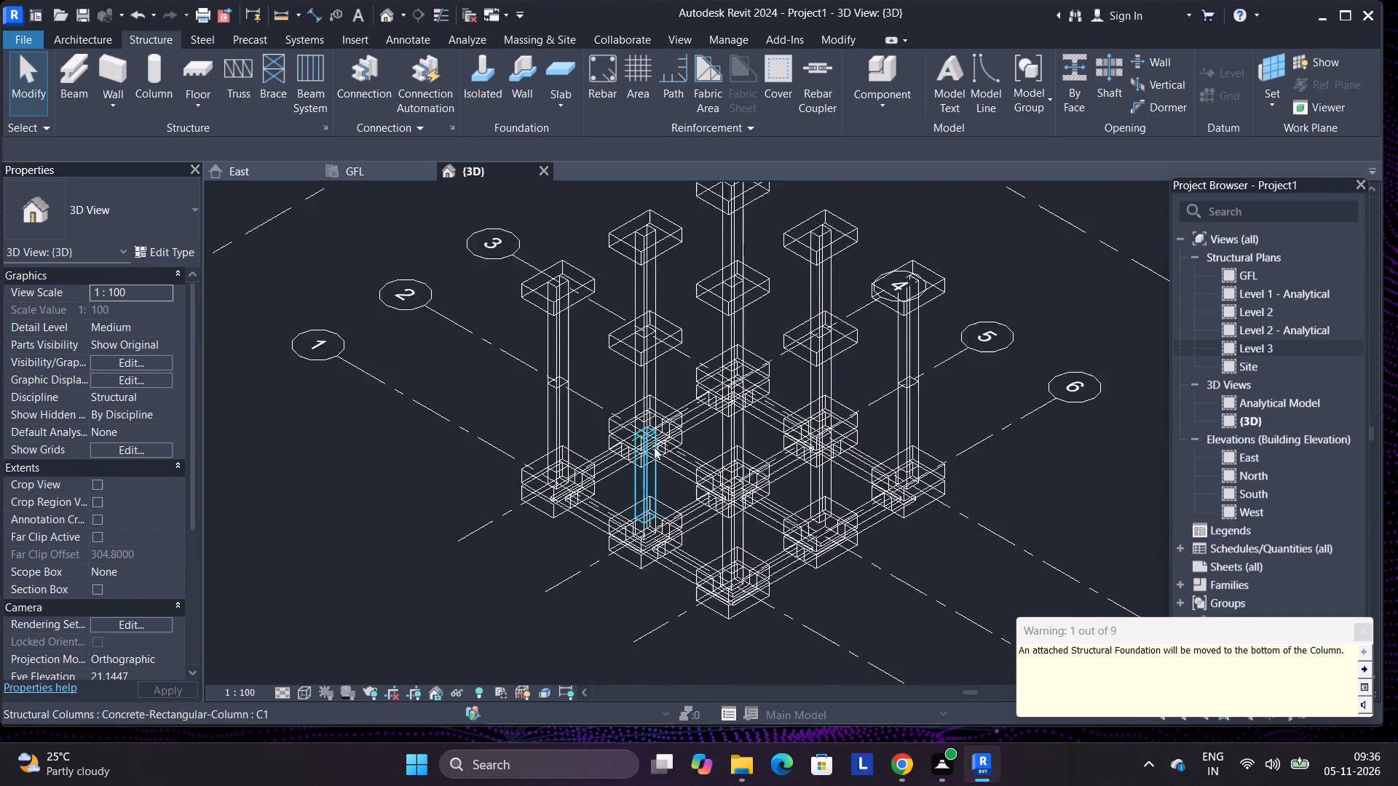
scroll(654, 447, "down", 1)
scroll(700, 531, "up", 5)
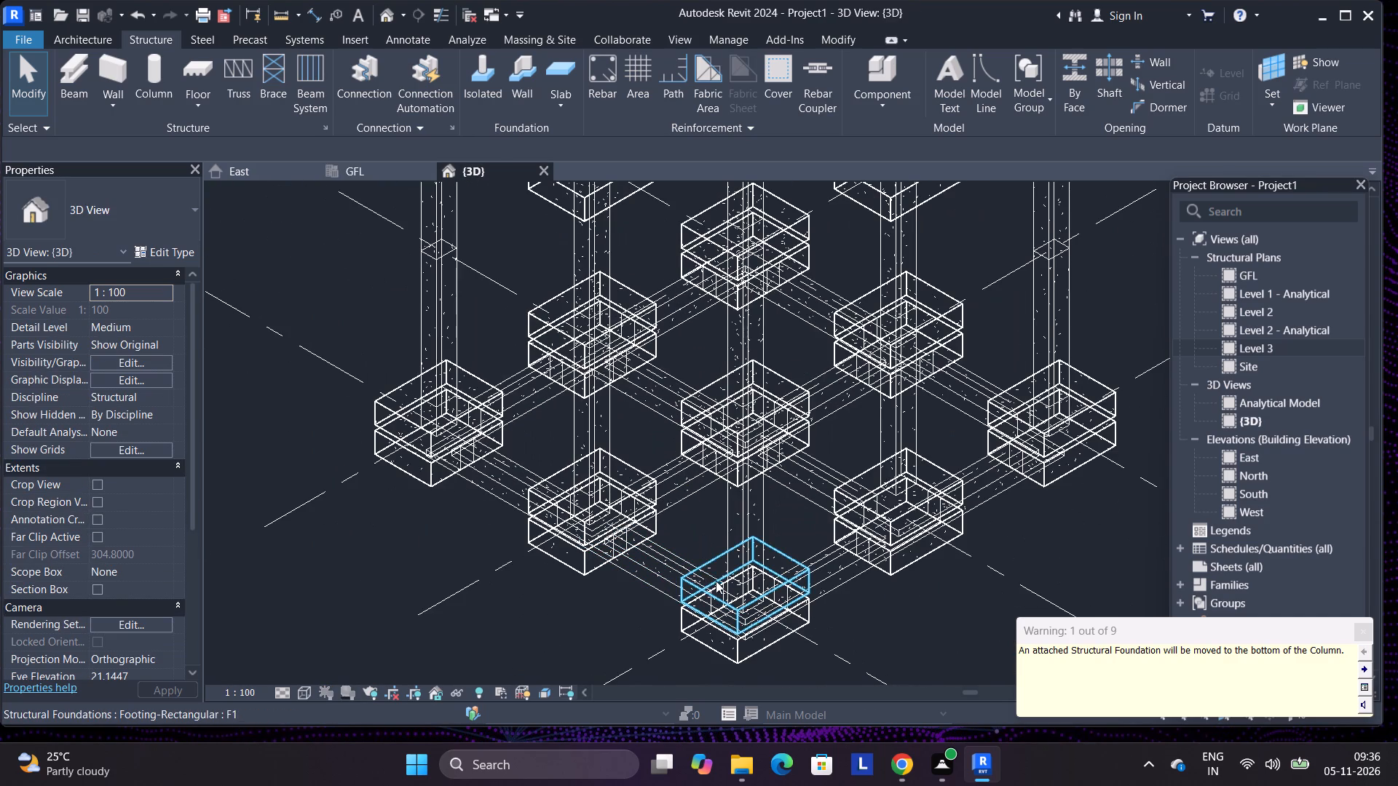
scroll(727, 588, "down", 5)
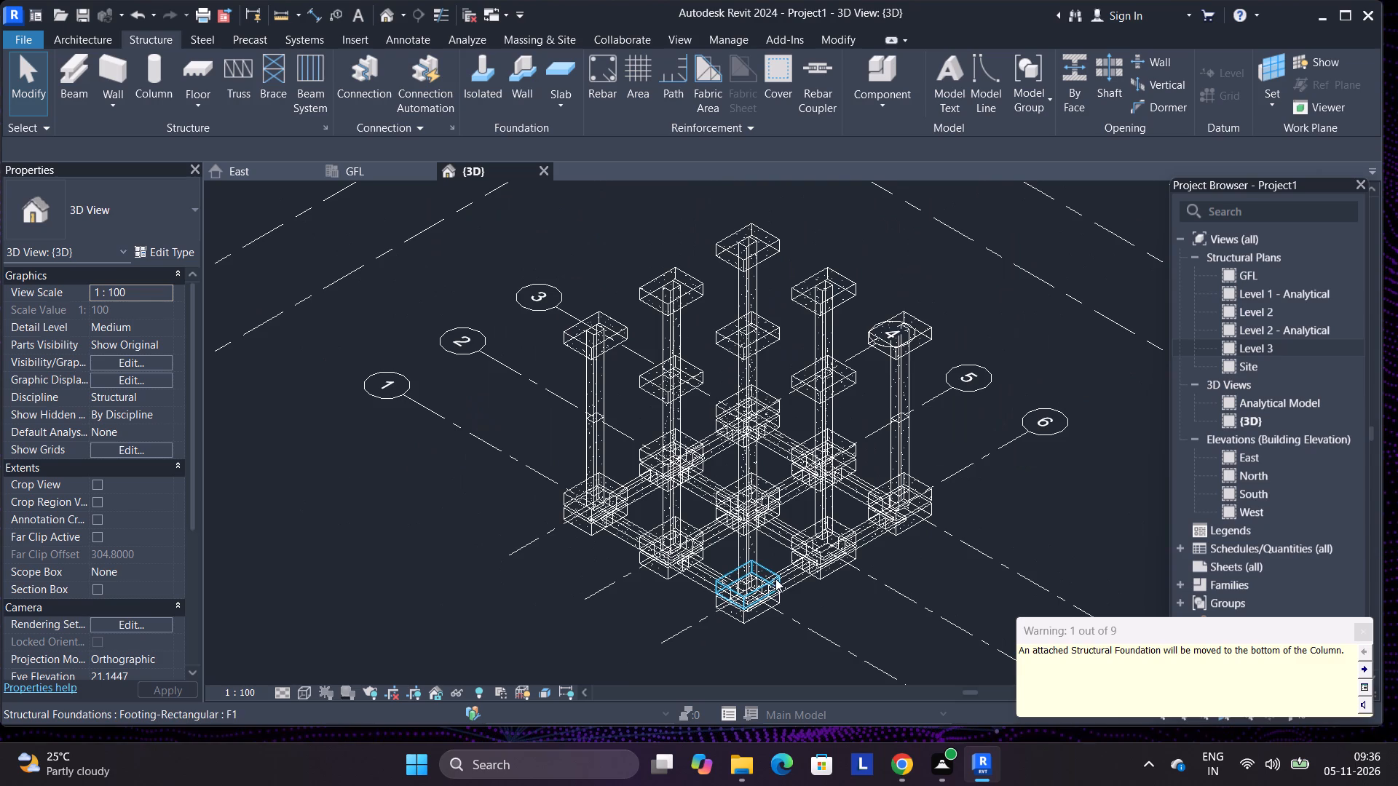
scroll(598, 421, "up", 4)
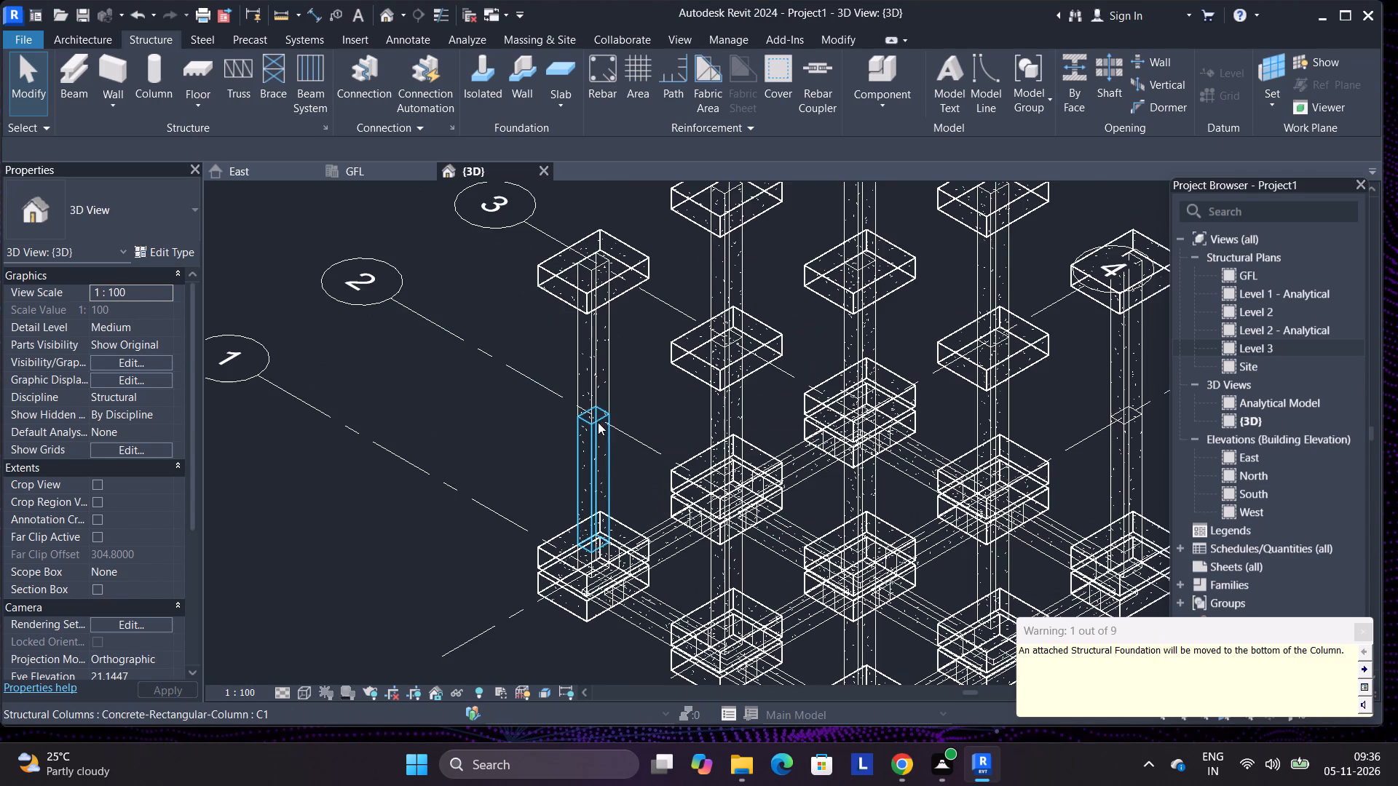
left_click(141, 10)
left_click(141, 10)
scroll(146, 9, "down", 2)
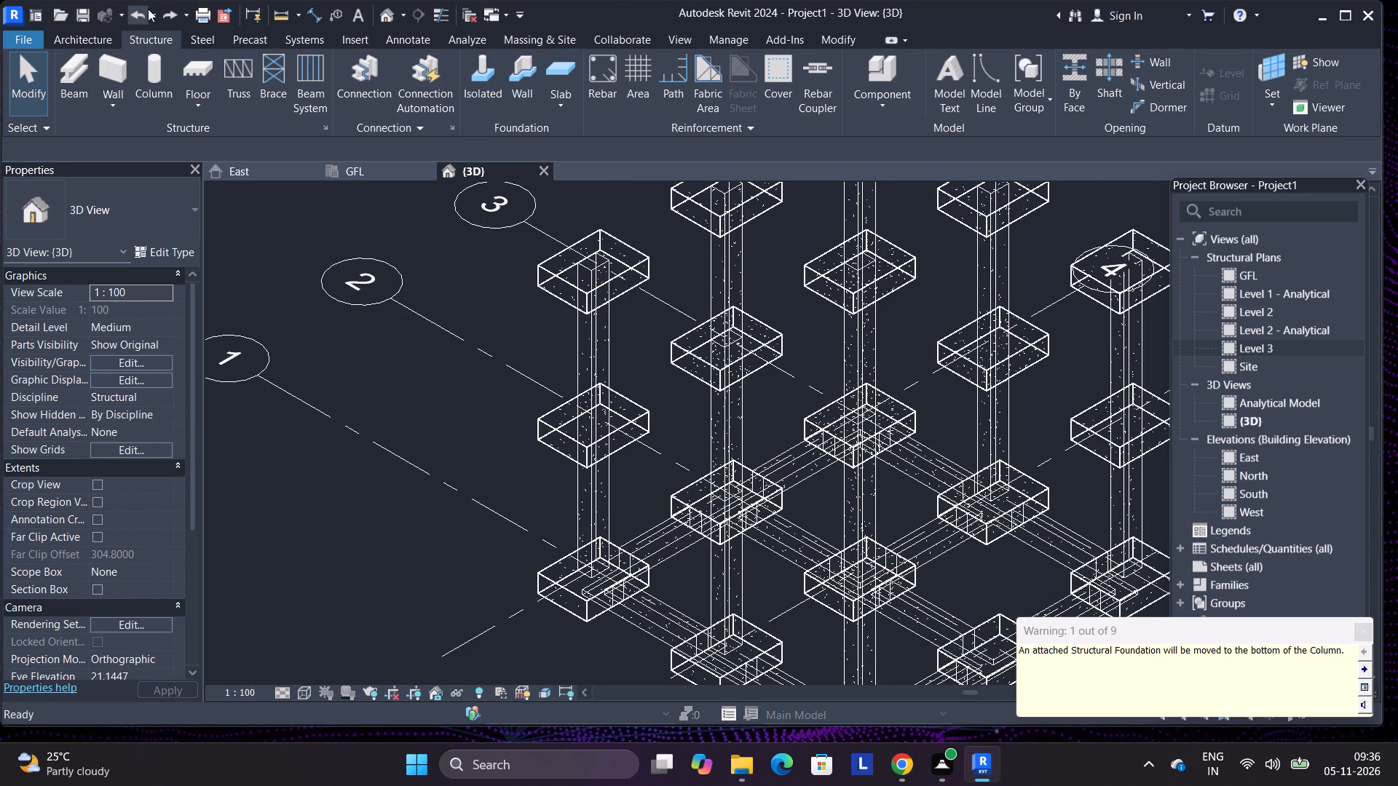
scroll(151, 9, "down", 4)
scroll(738, 432, "down", 2)
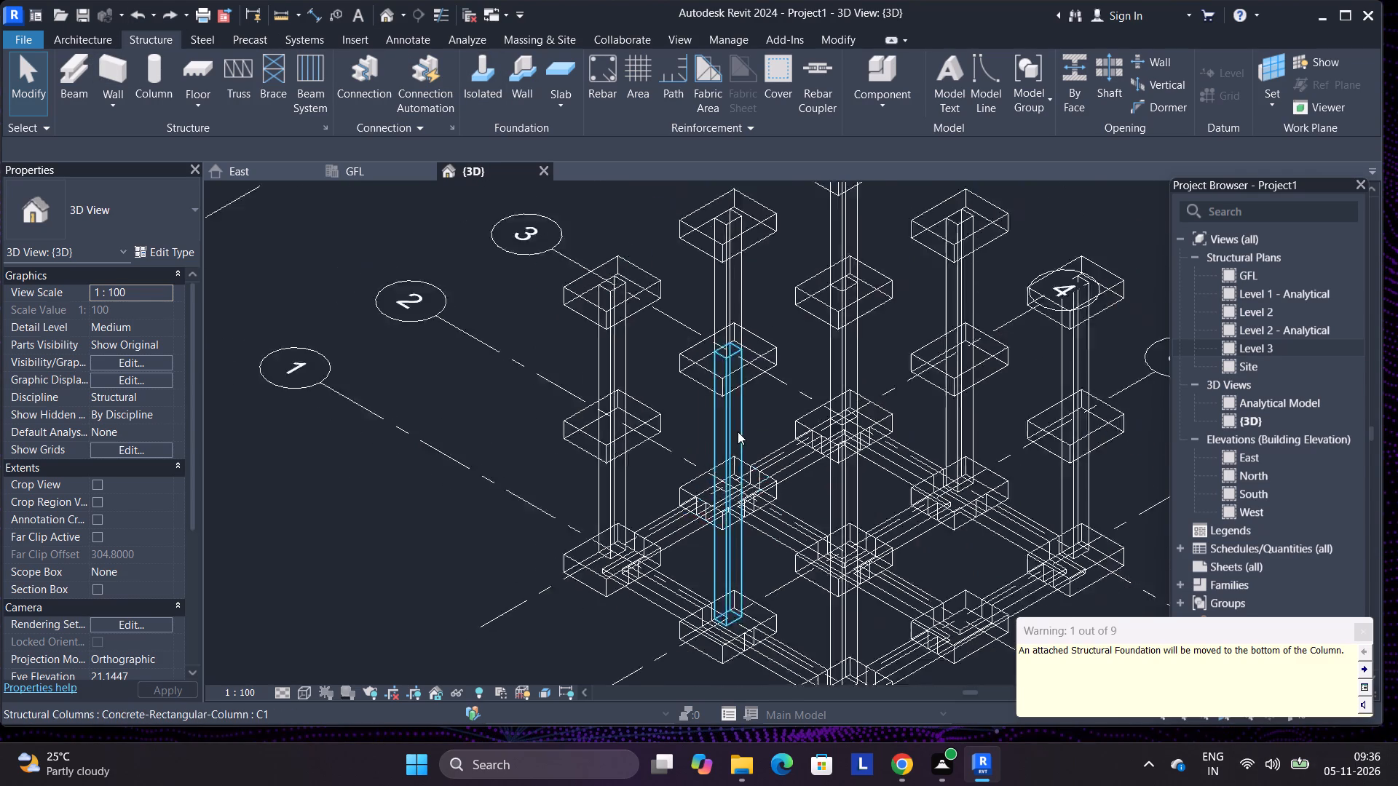
scroll(738, 432, "down", 2)
scroll(947, 434, "up", 1)
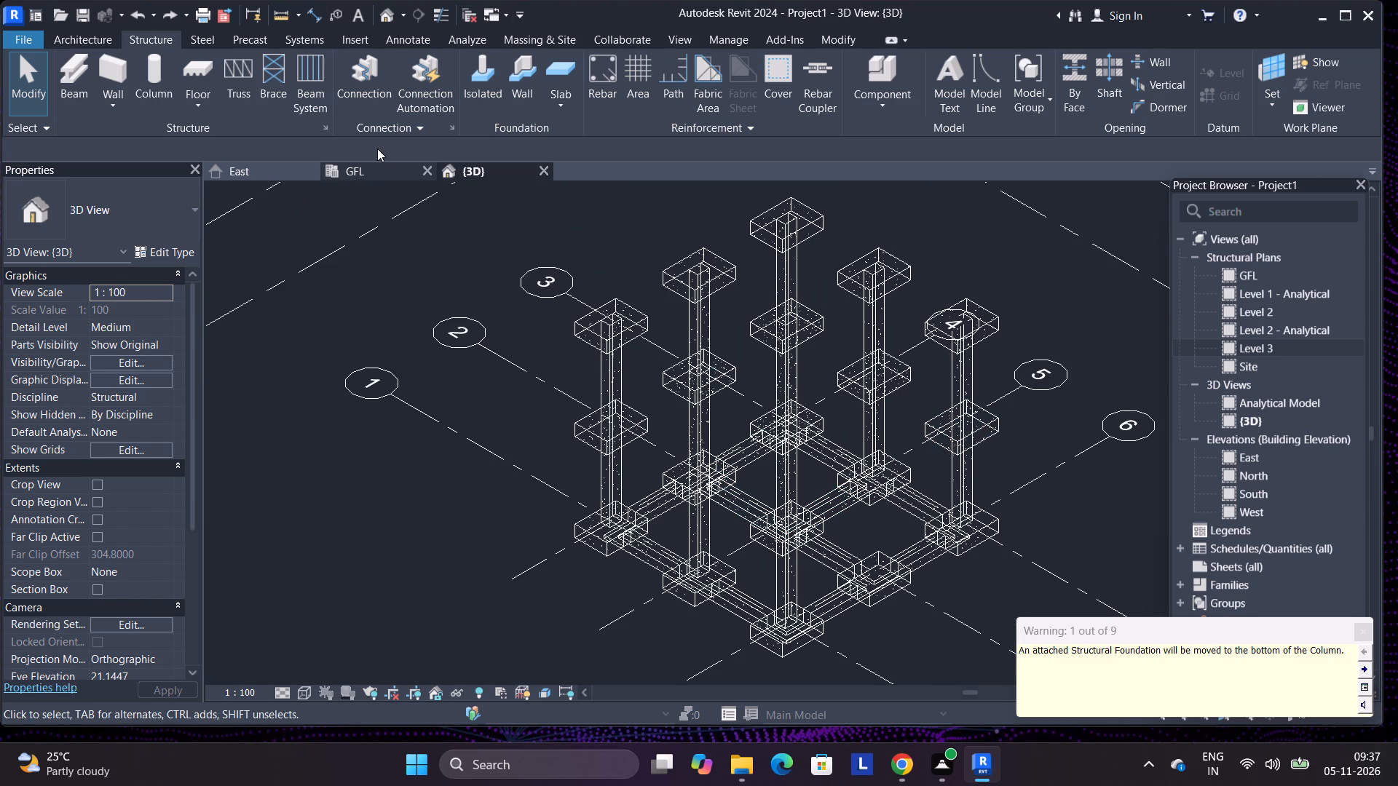
Copy all RCB1 beams visible in the GFL plan and paste them aligned to Level 2 and Level 3.
left_click(373, 185)
left_click(373, 177)
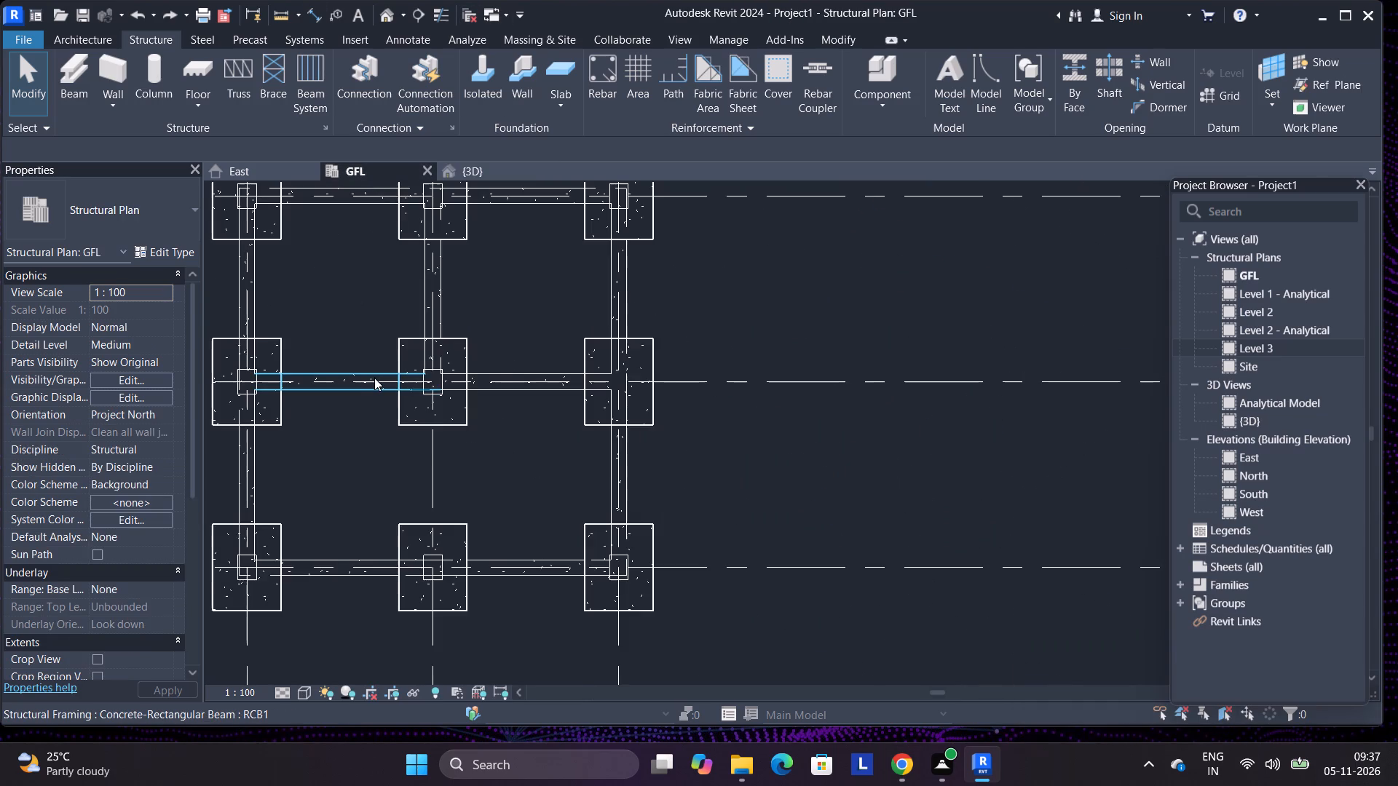
right_click(379, 386)
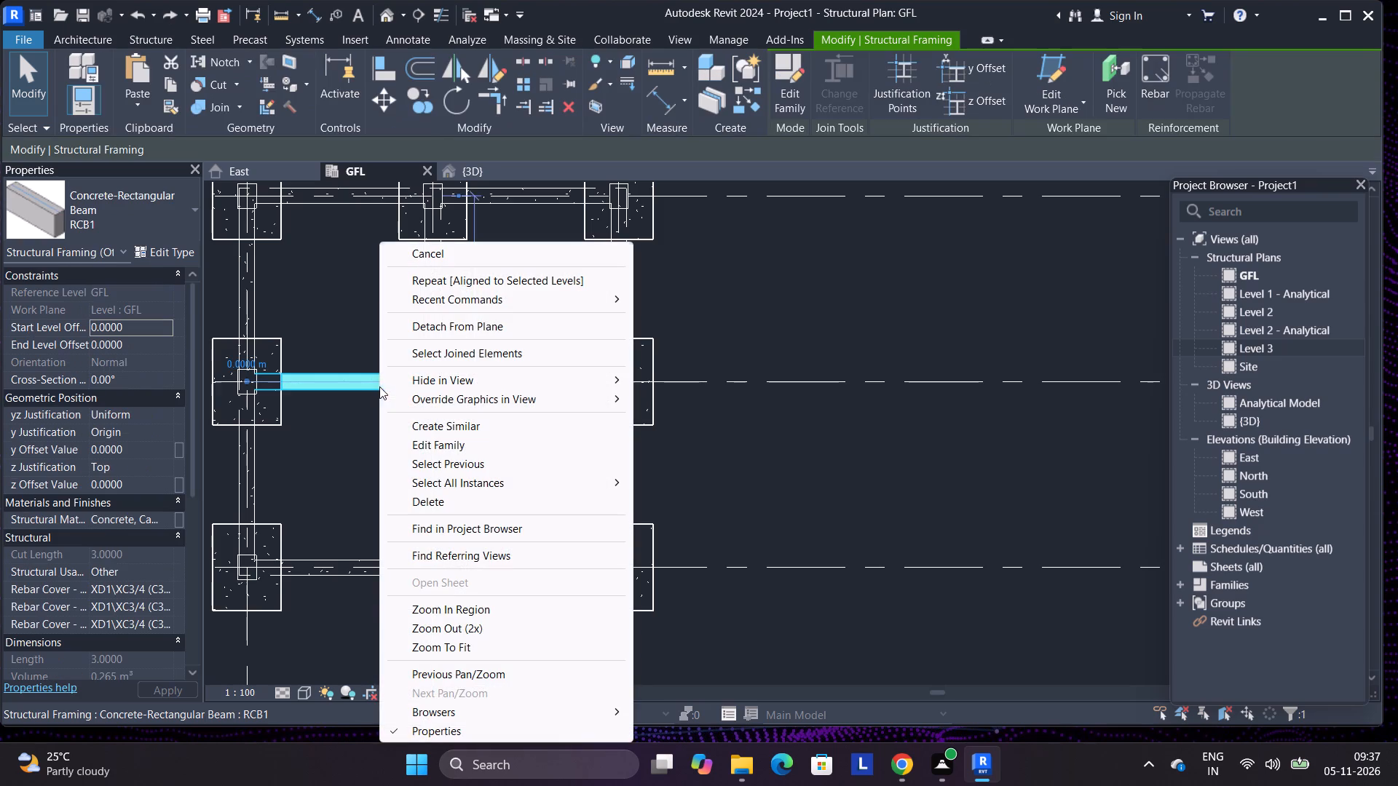
left_click(424, 477)
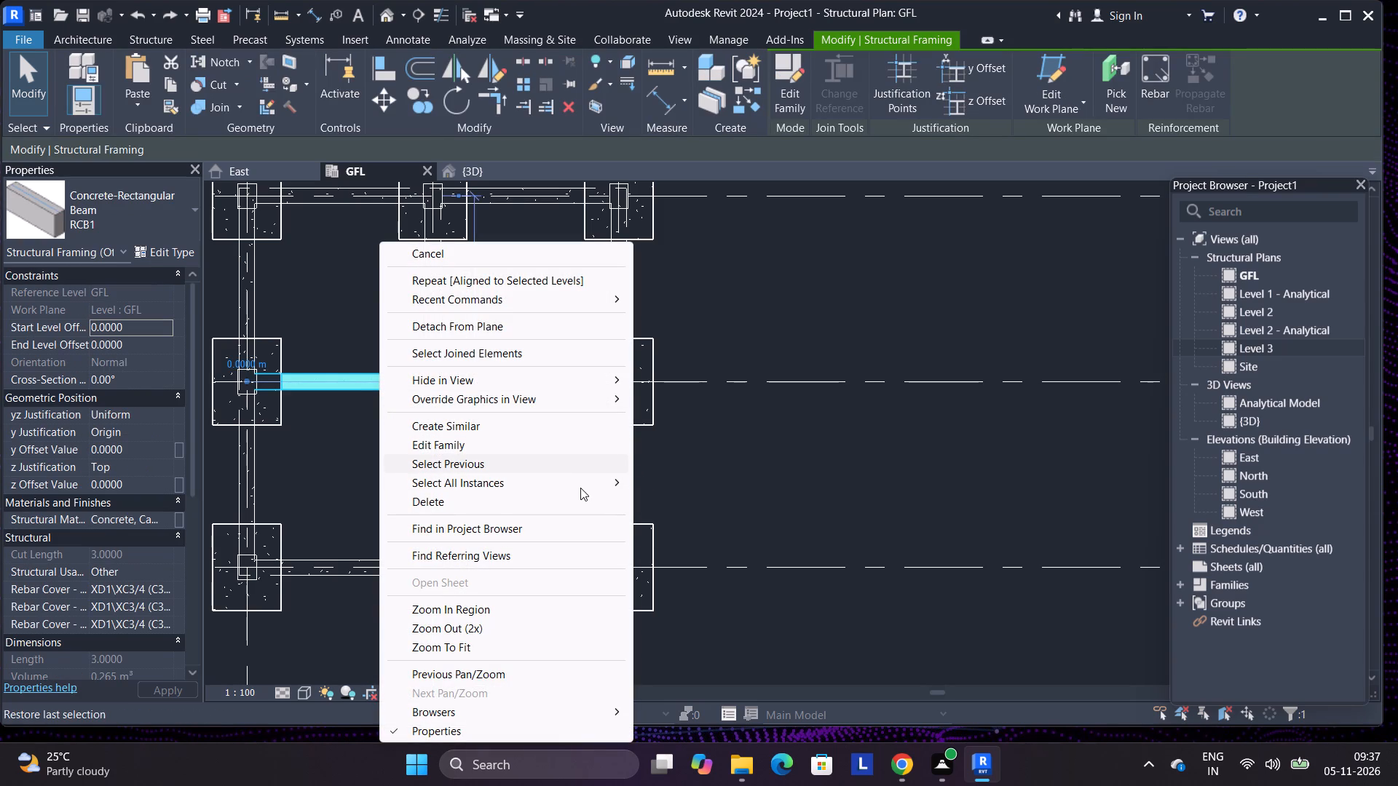
left_click(676, 481)
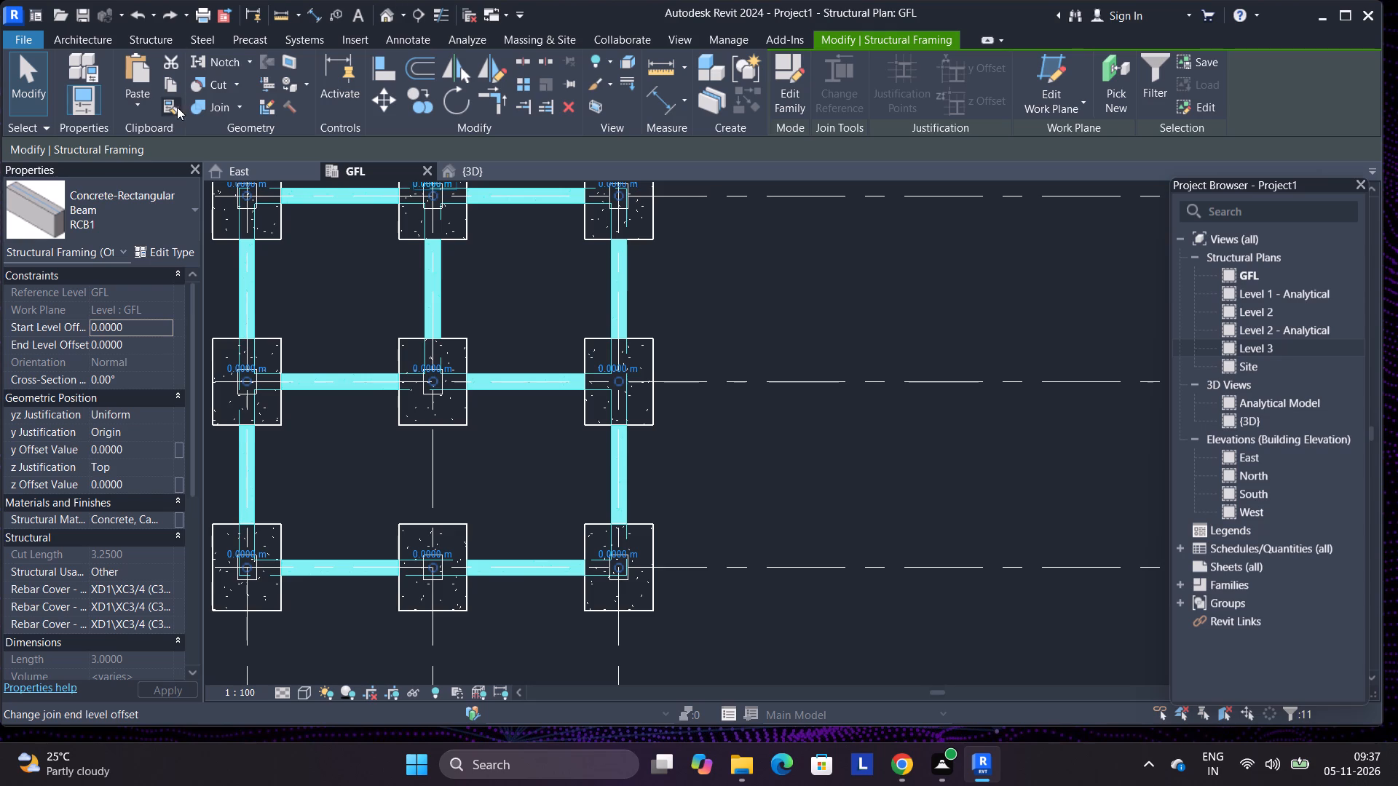
left_click(173, 87)
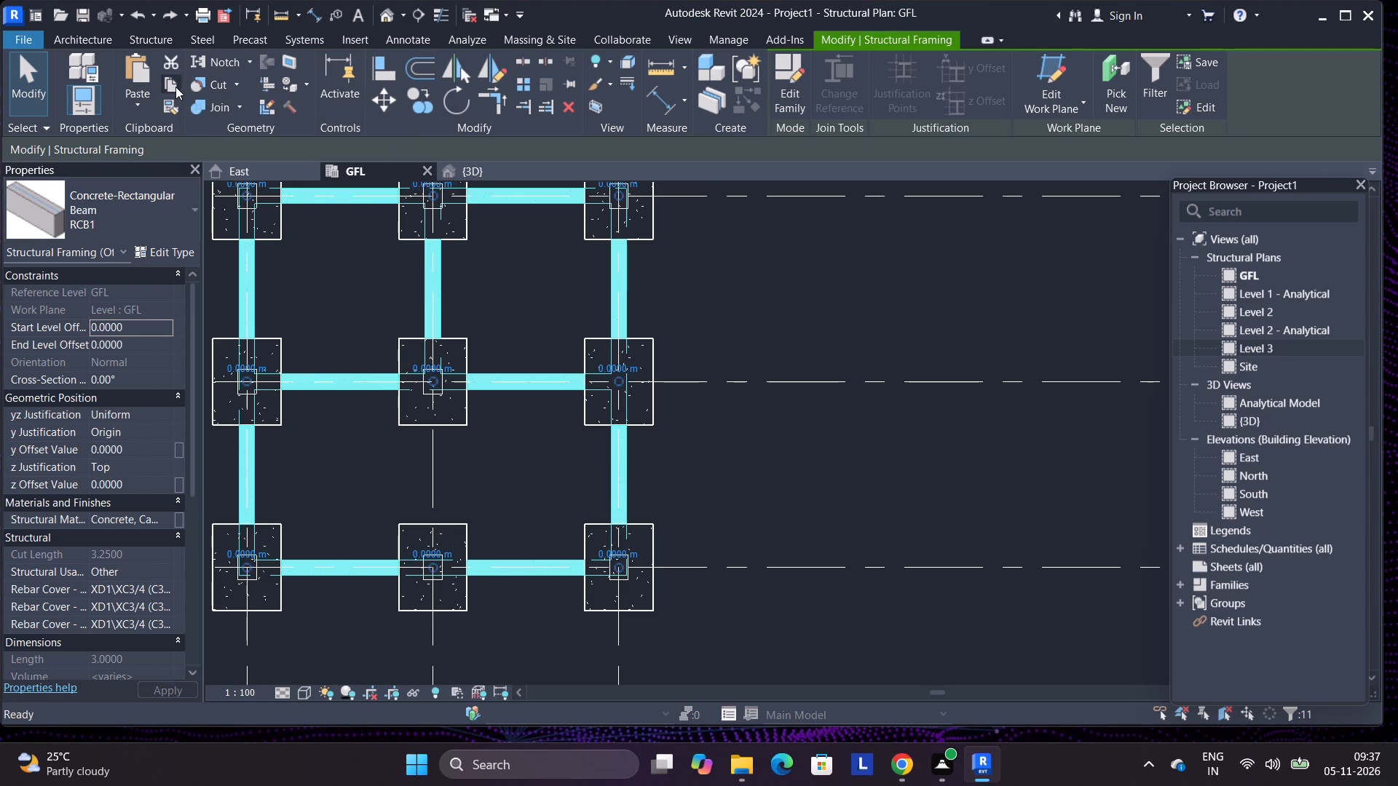
left_click(130, 94)
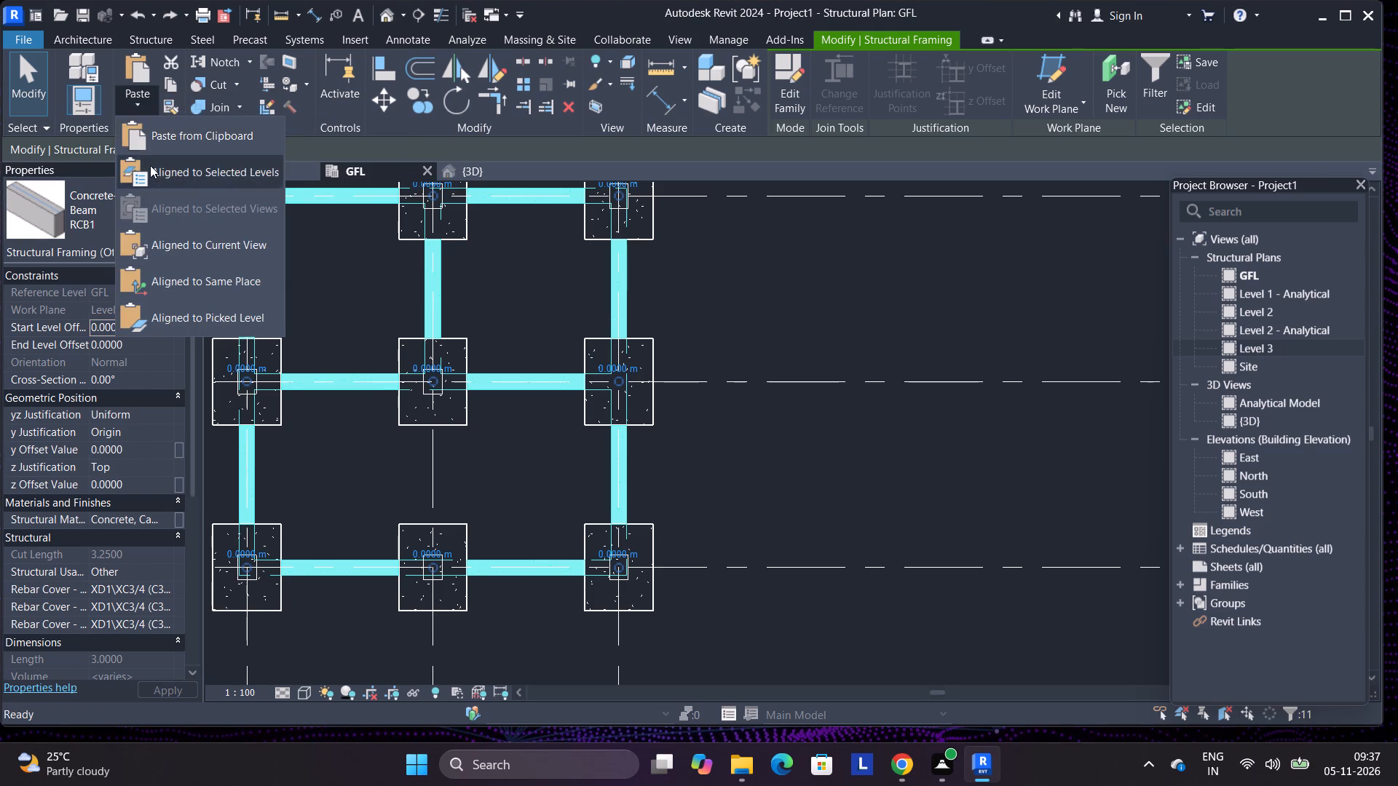
left_click(153, 171)
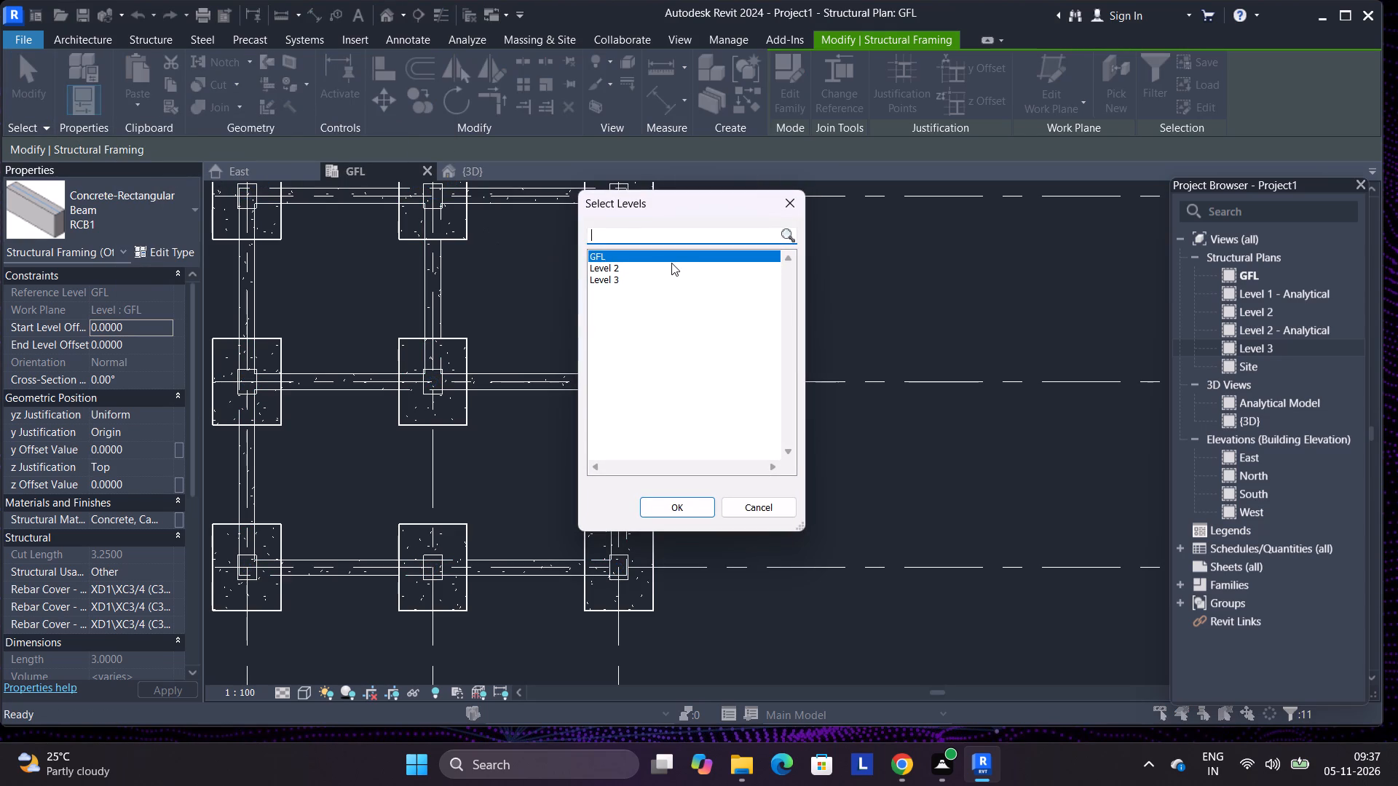
left_click_drag(671, 266, 671, 287)
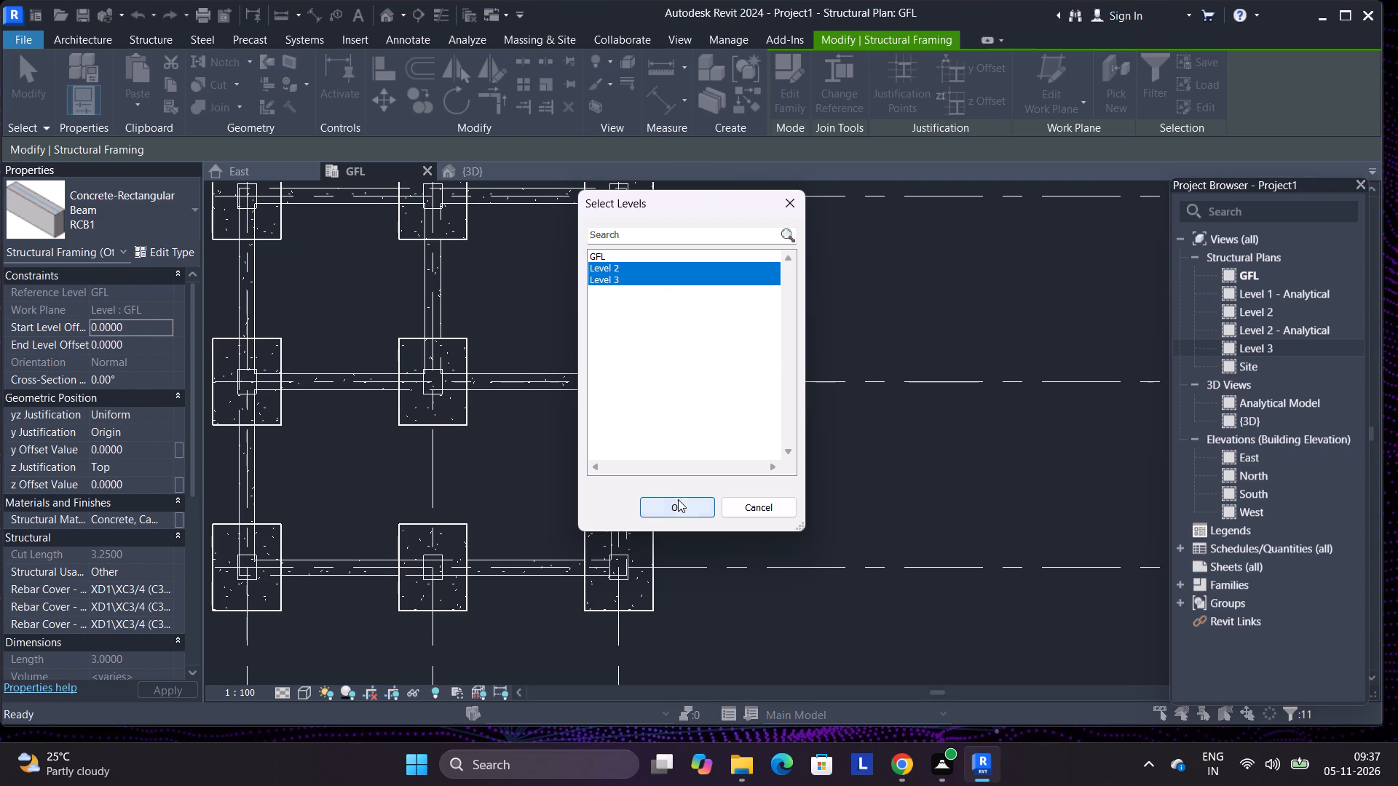
left_click(678, 499)
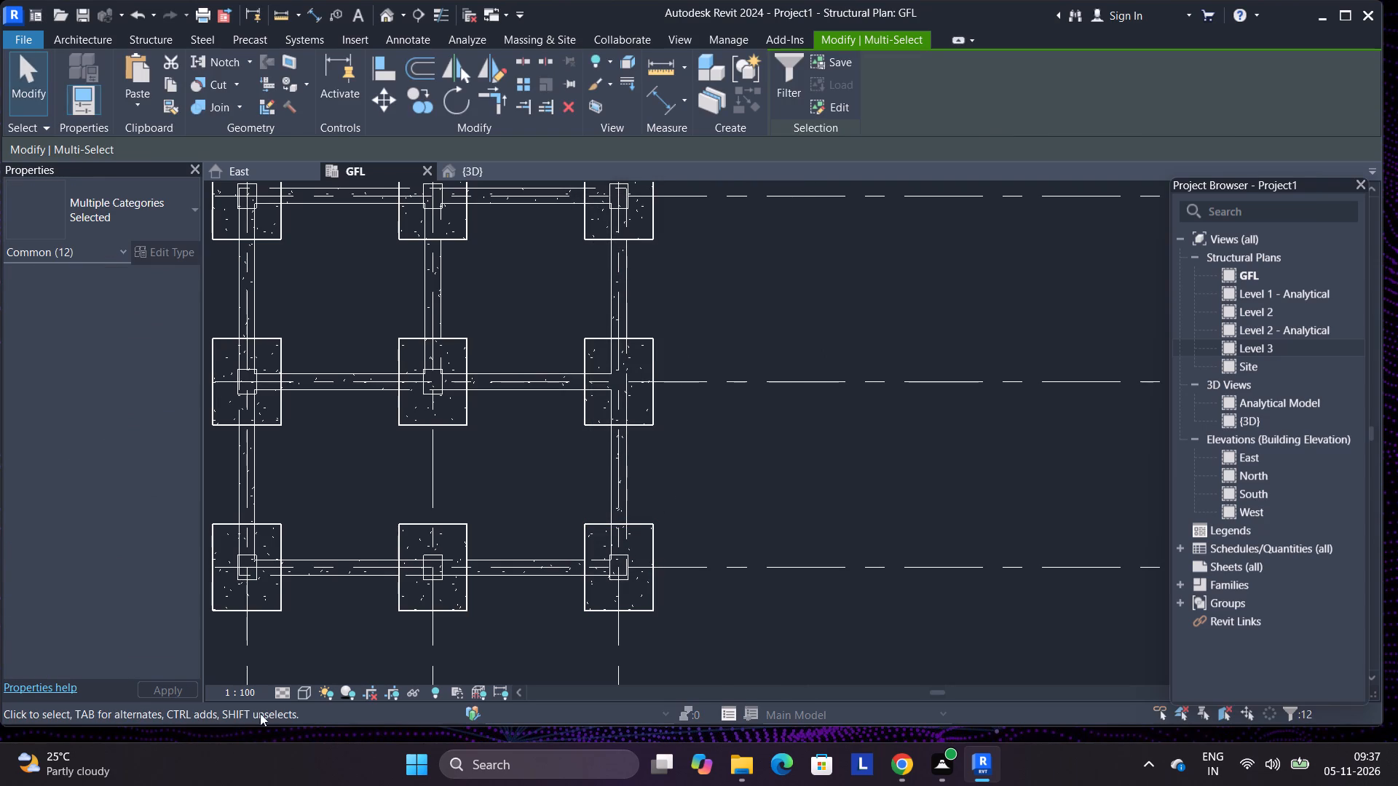
Check the pasted beams in the 3D and East views, and set the 3D view to Coarse detail and Shaded style.
left_click(497, 170)
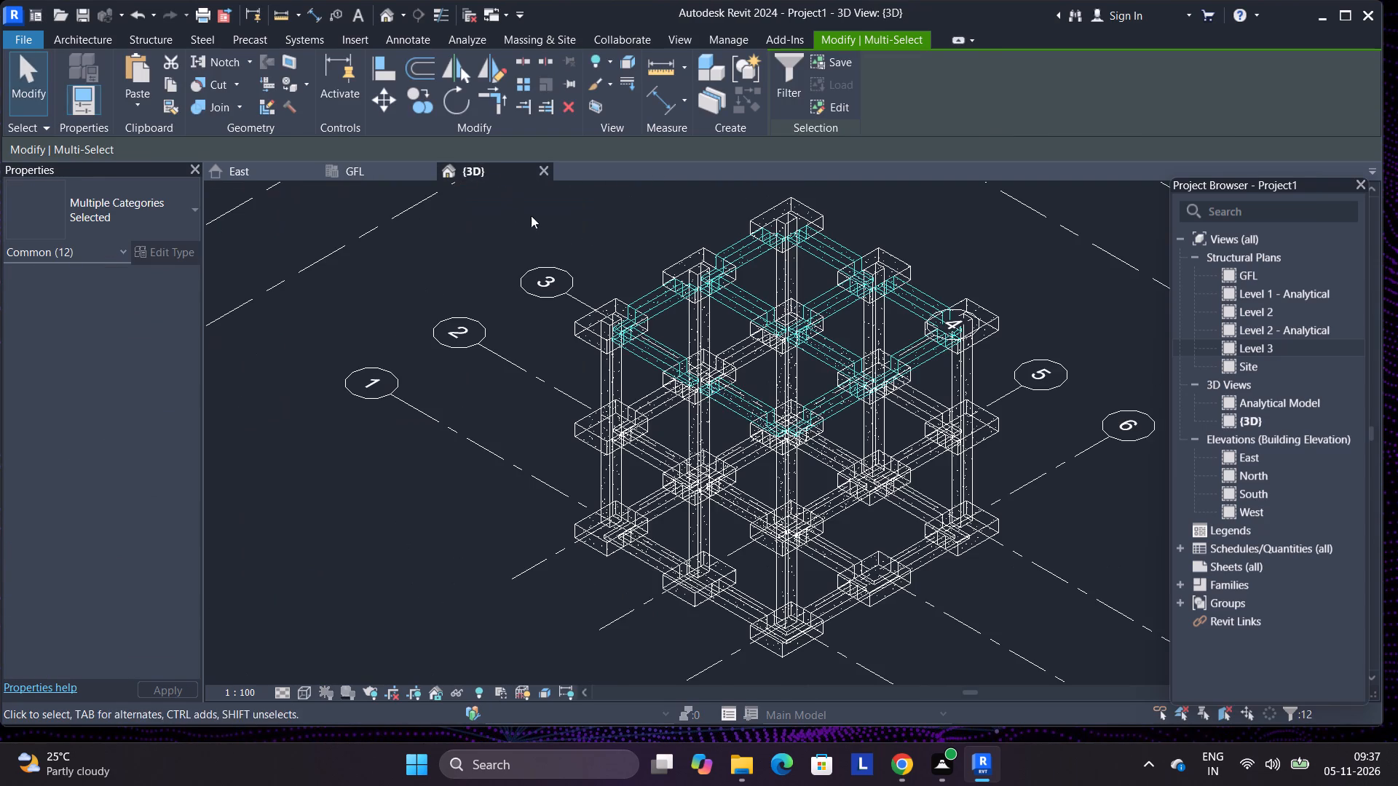
left_click(272, 178)
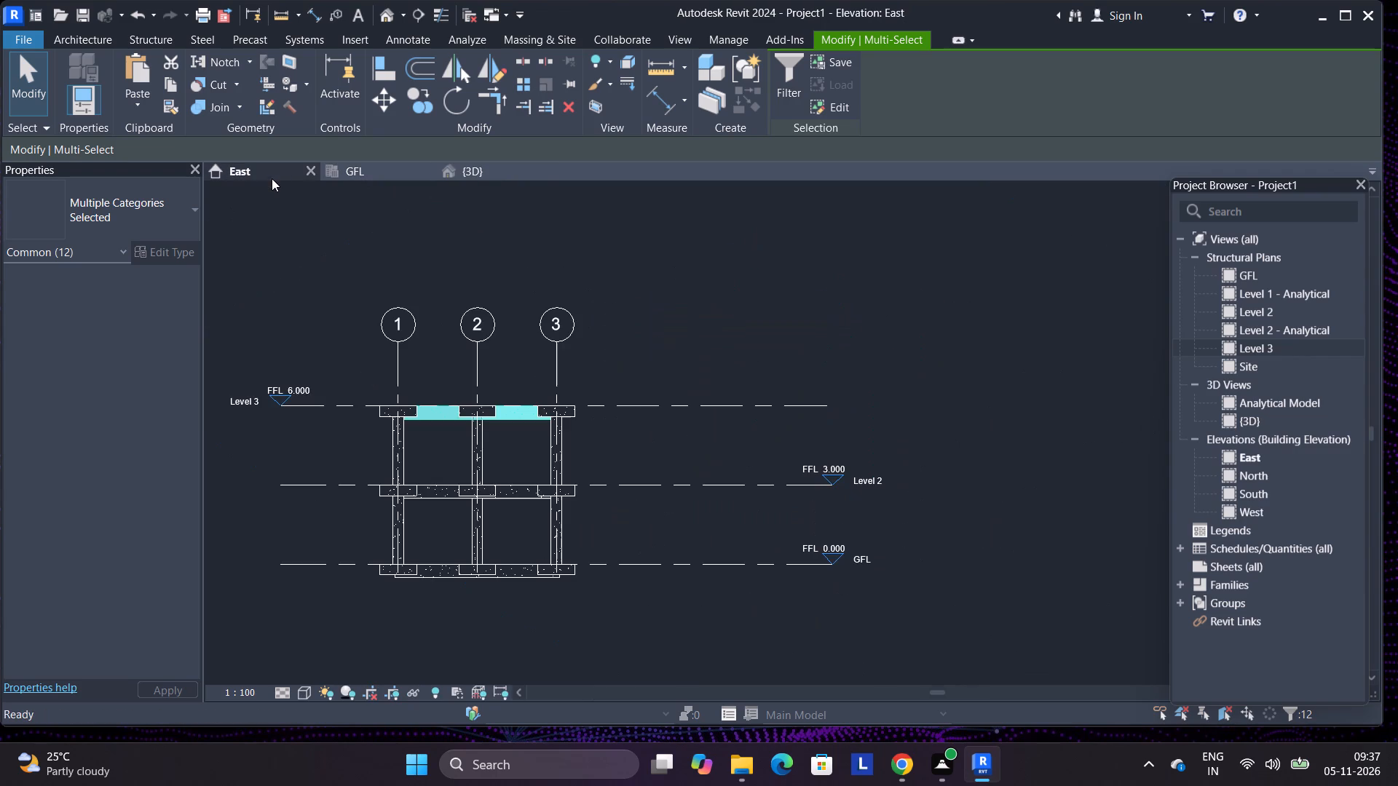
scroll(454, 419, "up", 4)
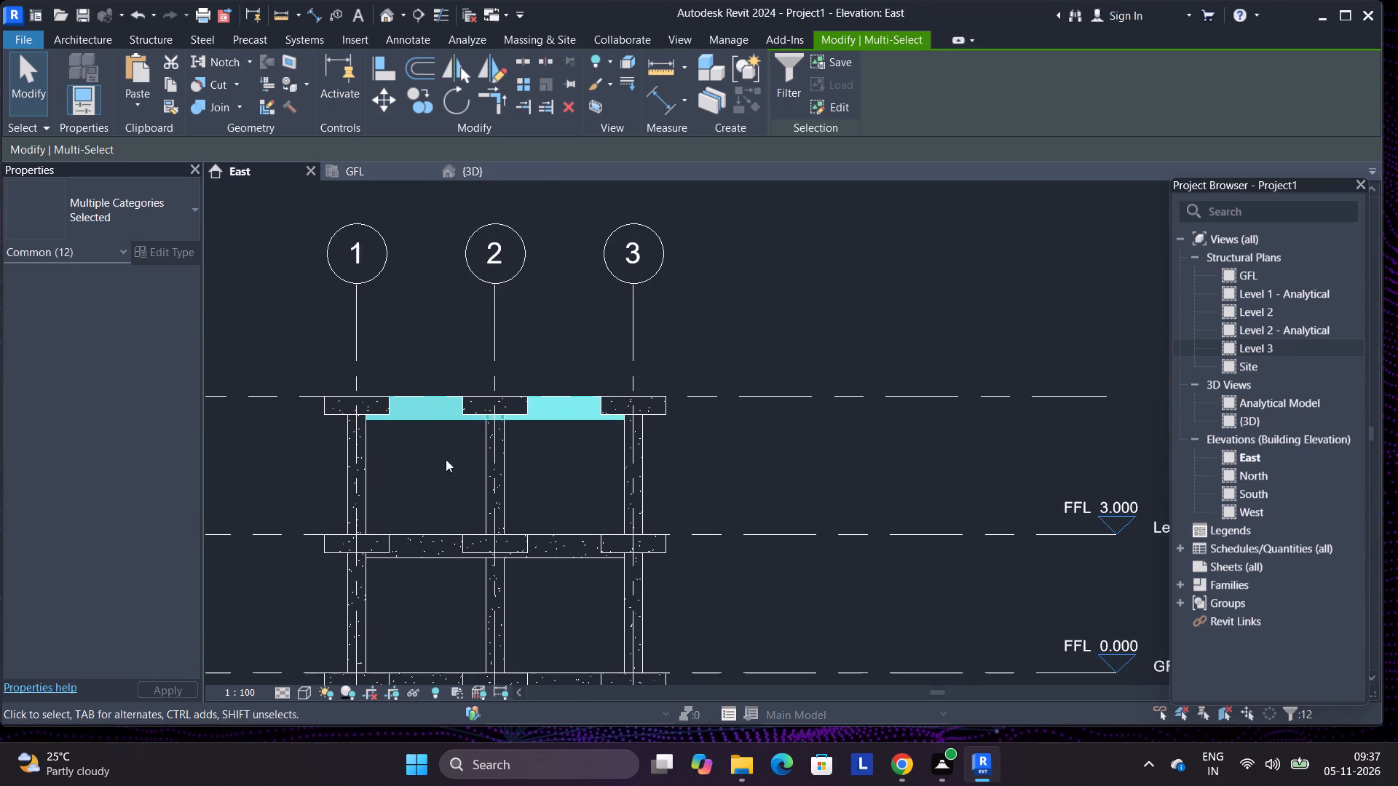
left_click(445, 175)
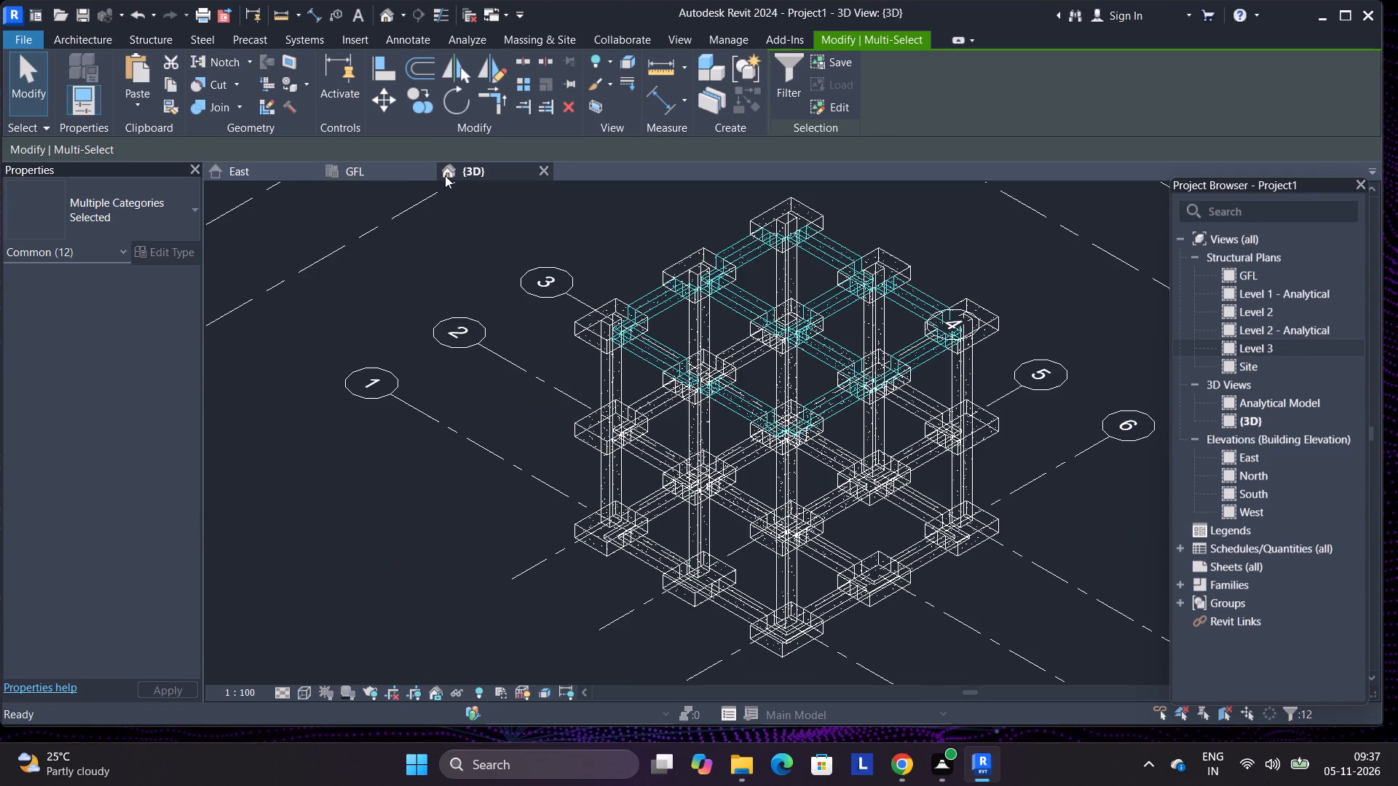
left_click(275, 695)
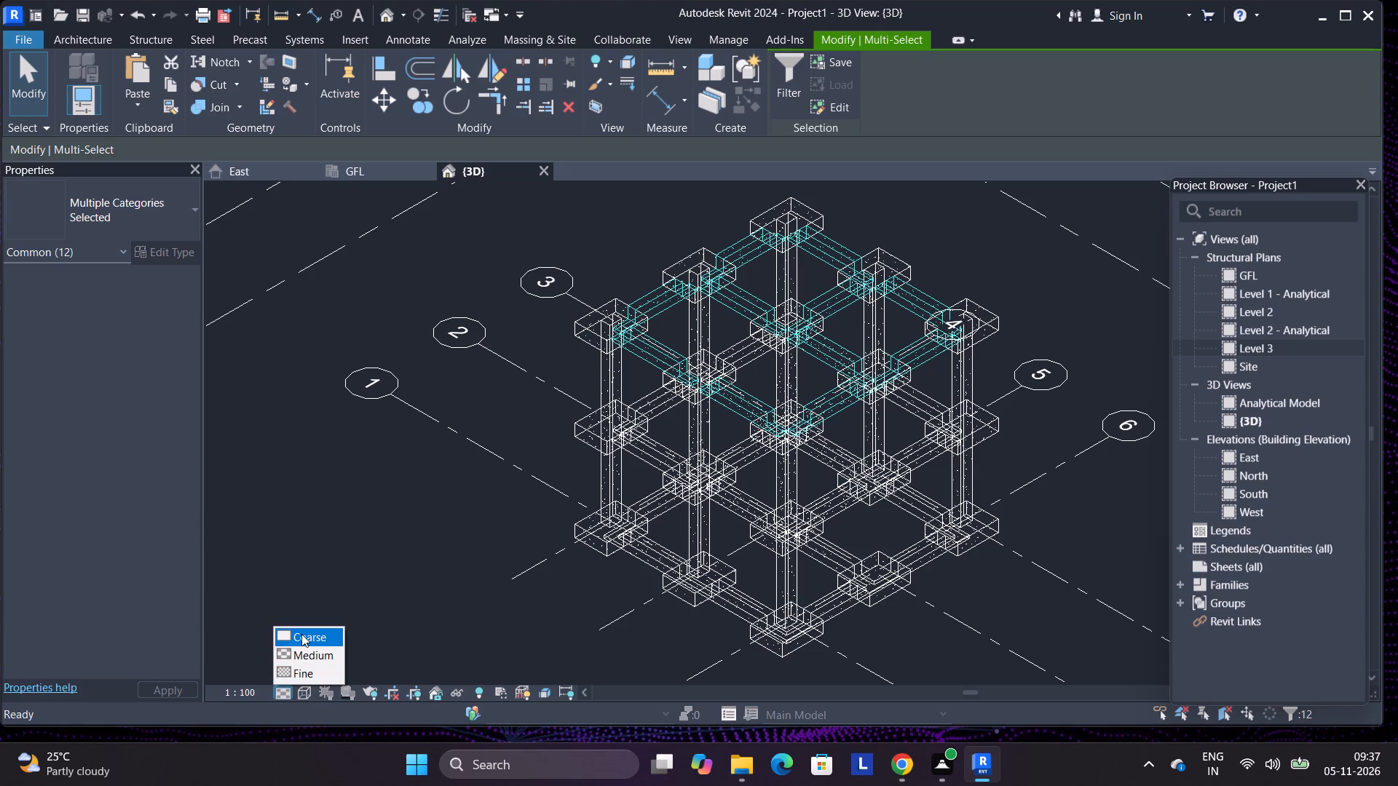
left_click(301, 634)
left_click(307, 687)
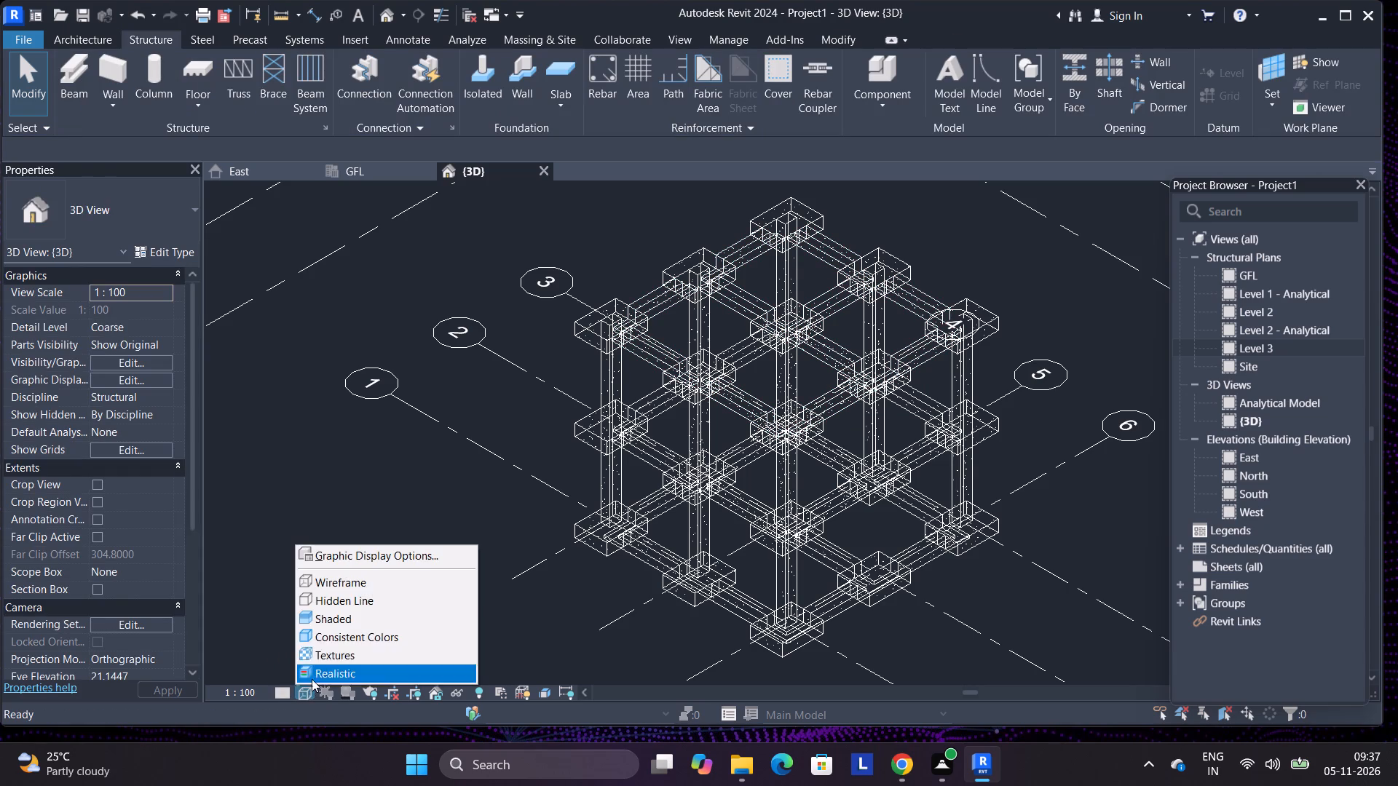
left_click(341, 623)
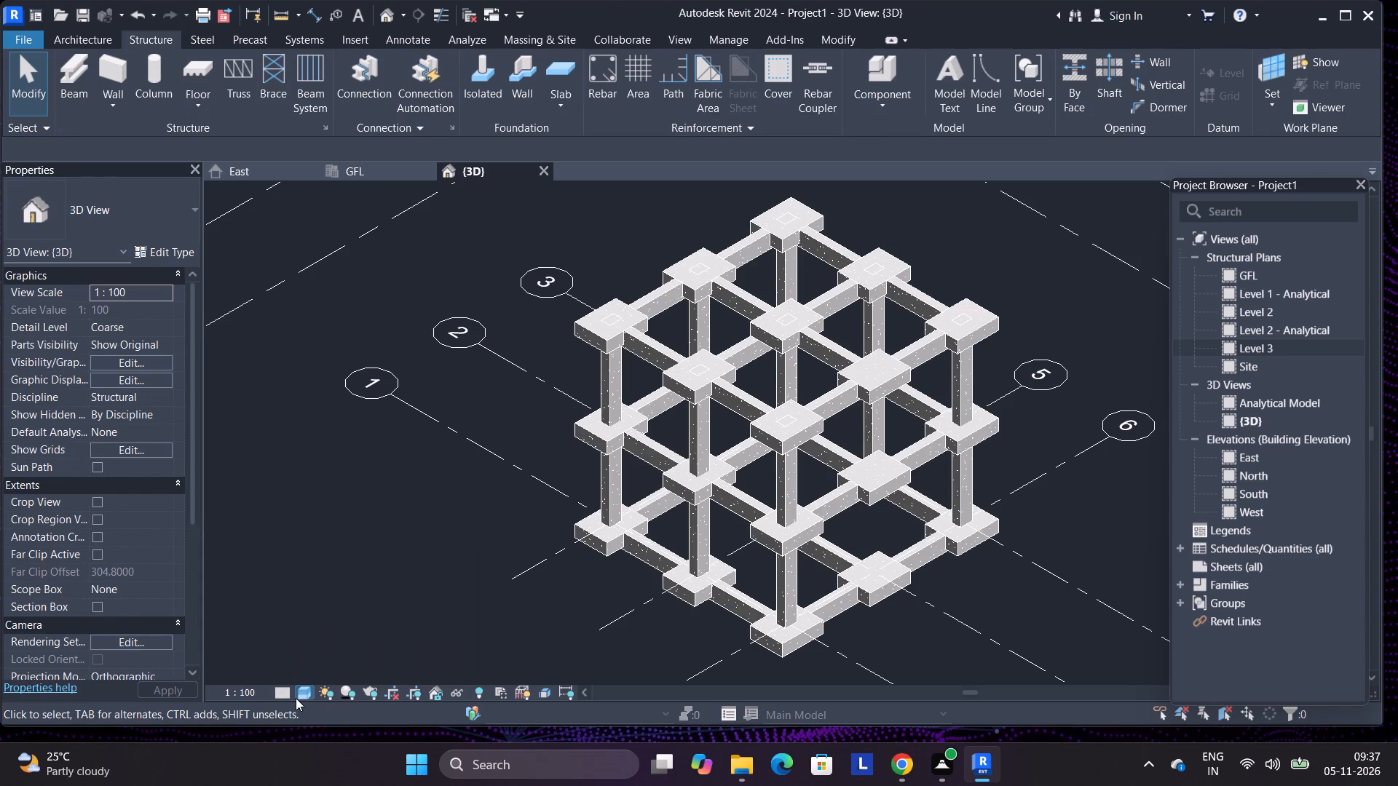
Set the 3D view's detail level to Fine and reapply the Shaded visual style.
left_click(291, 694)
left_click(292, 674)
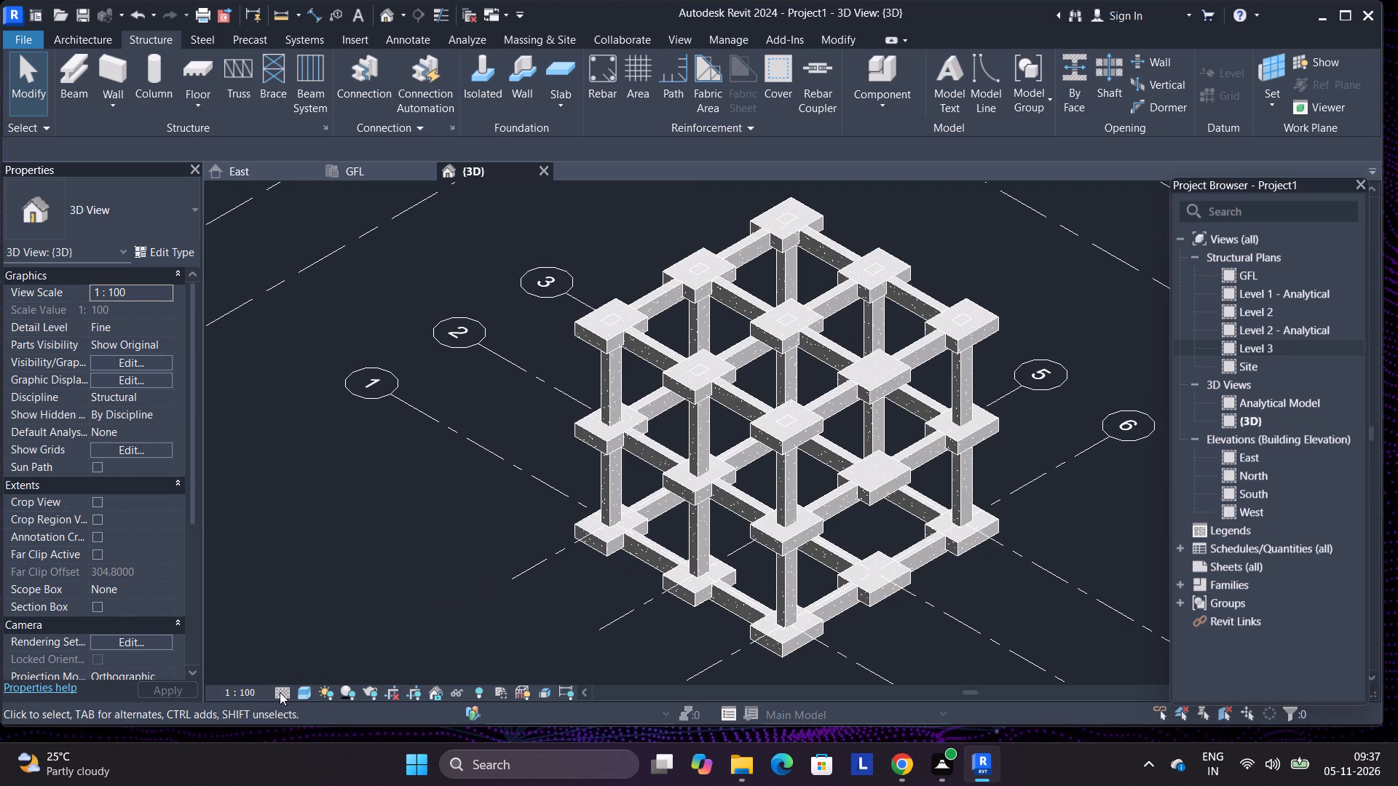
left_click(280, 692)
left_click(288, 670)
left_click(301, 694)
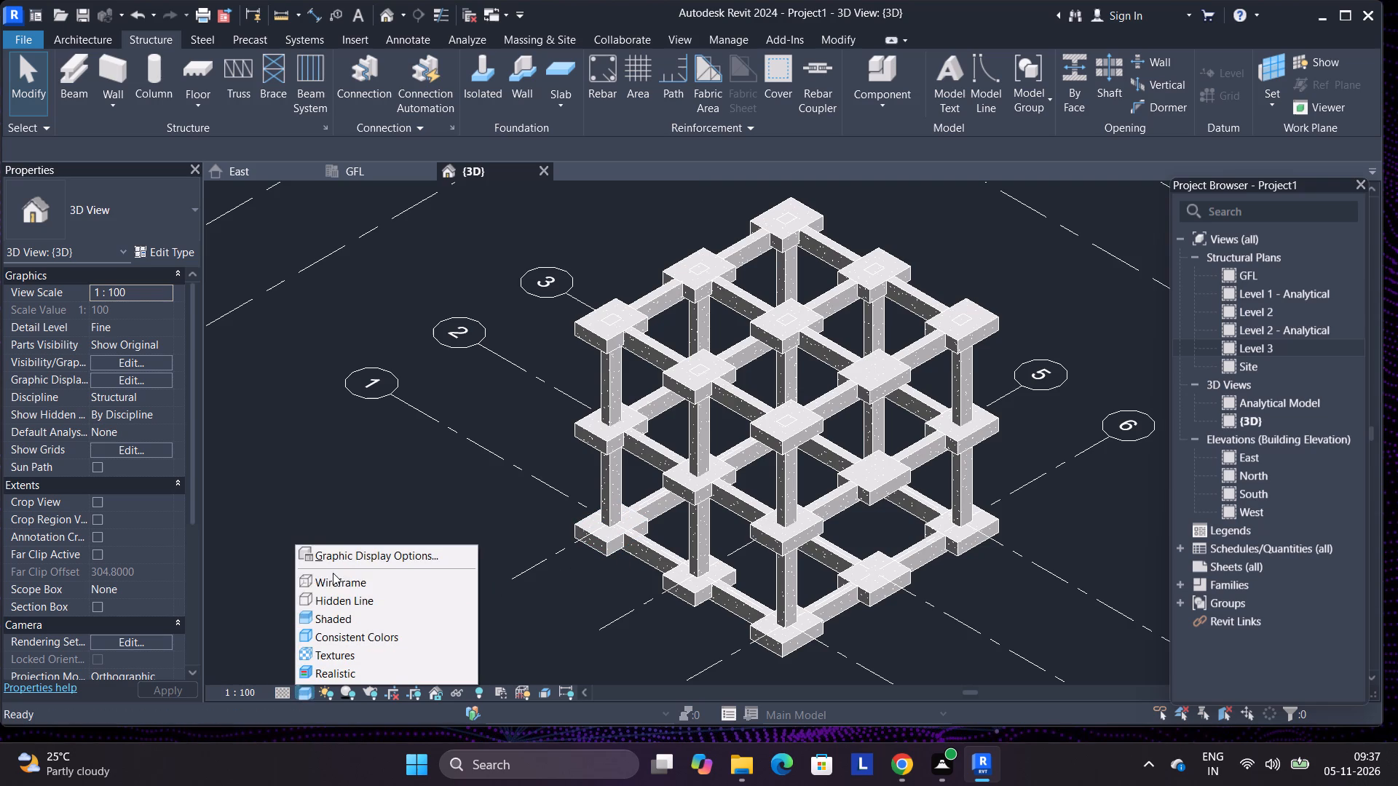
left_click(336, 613)
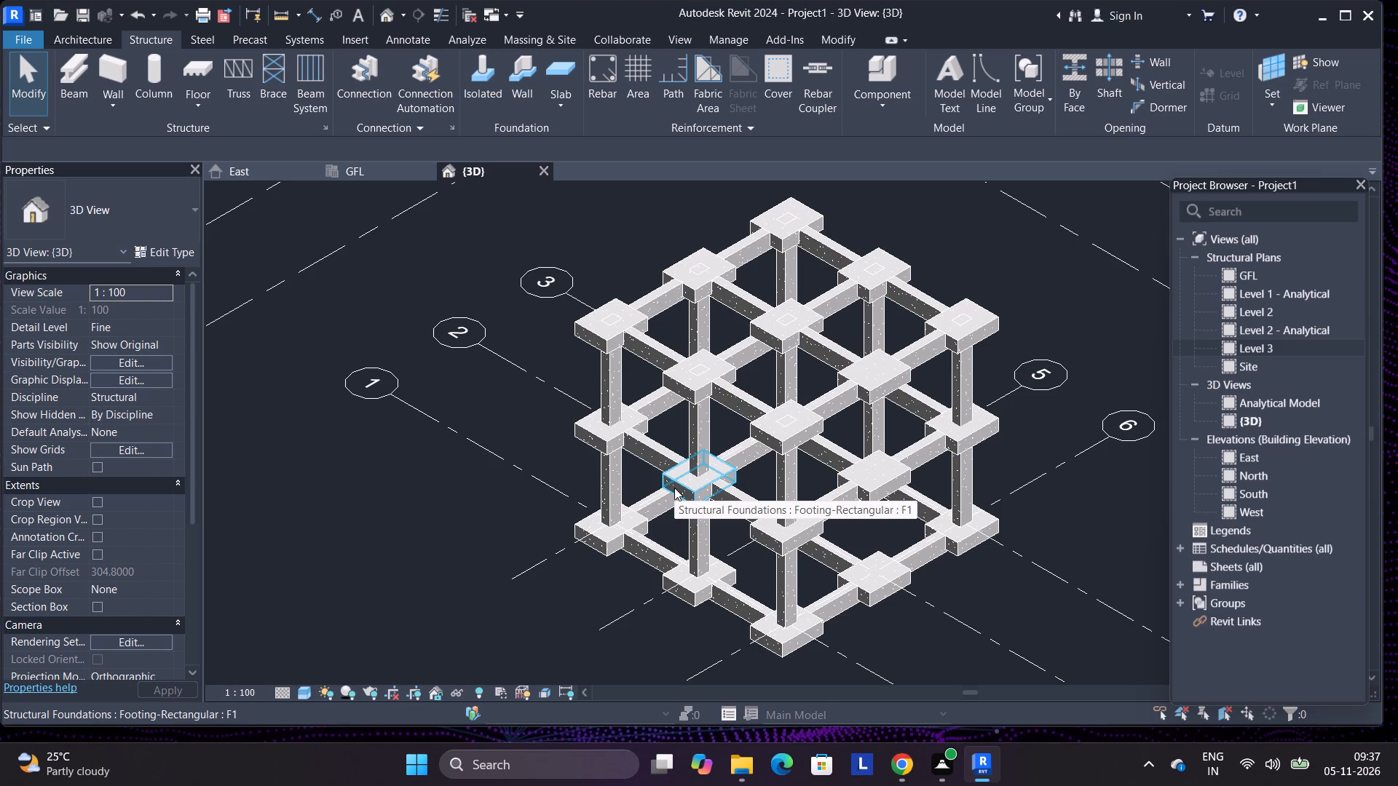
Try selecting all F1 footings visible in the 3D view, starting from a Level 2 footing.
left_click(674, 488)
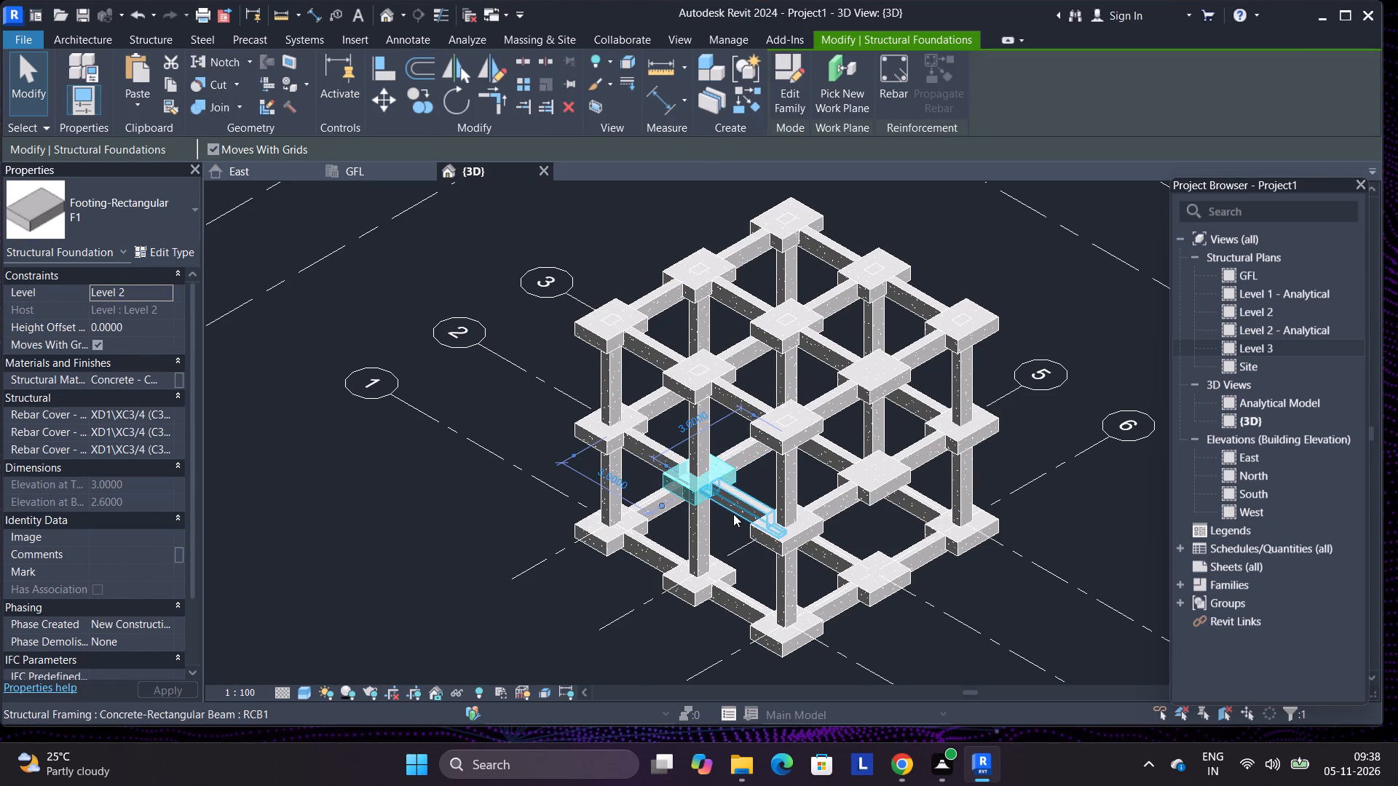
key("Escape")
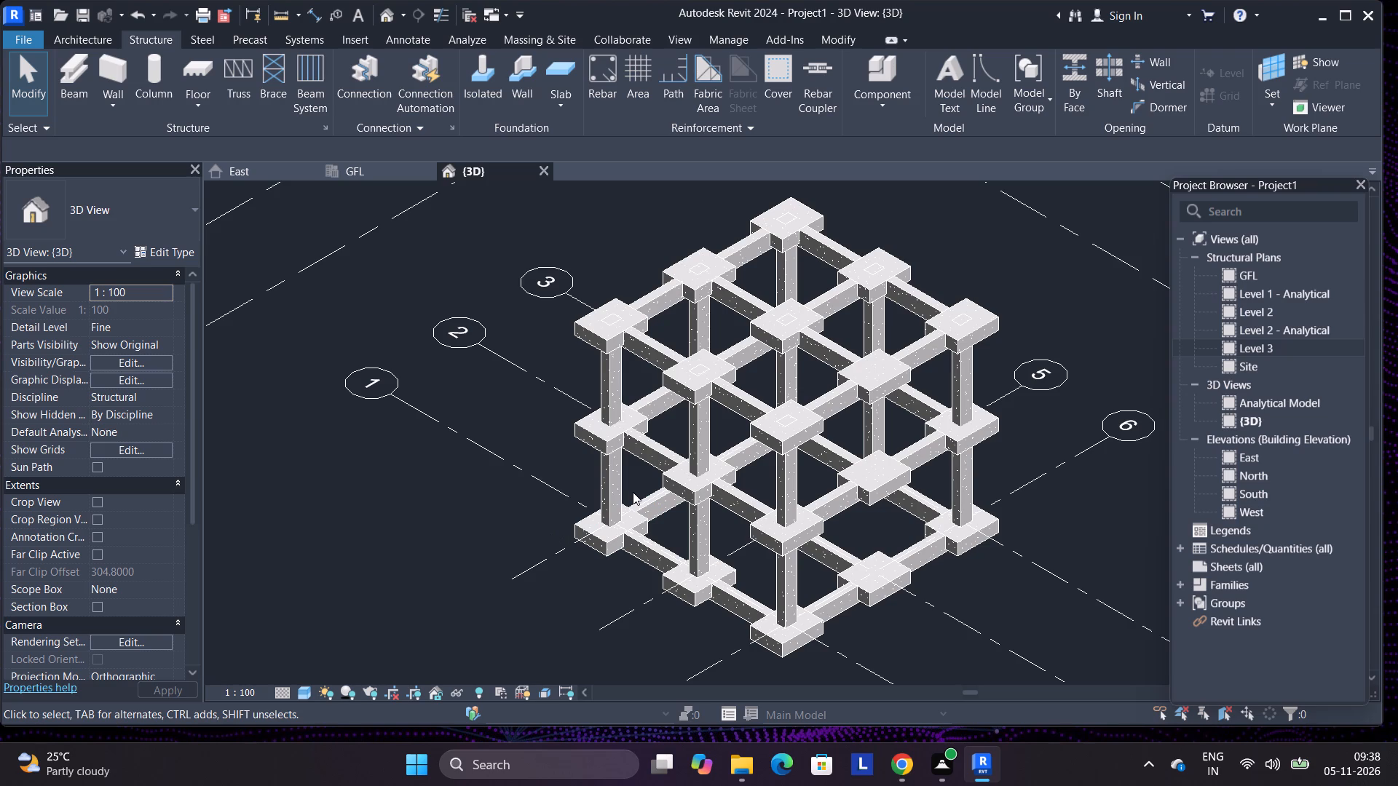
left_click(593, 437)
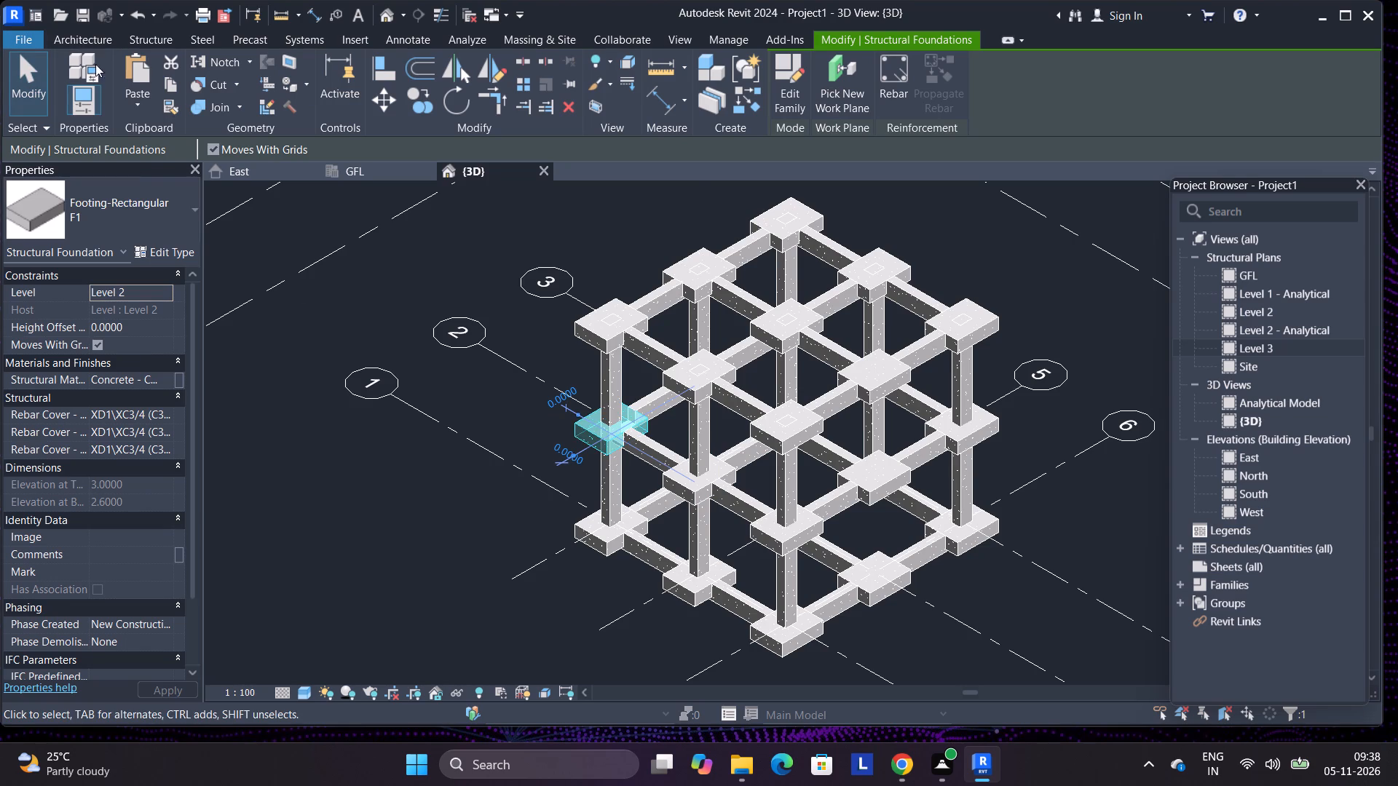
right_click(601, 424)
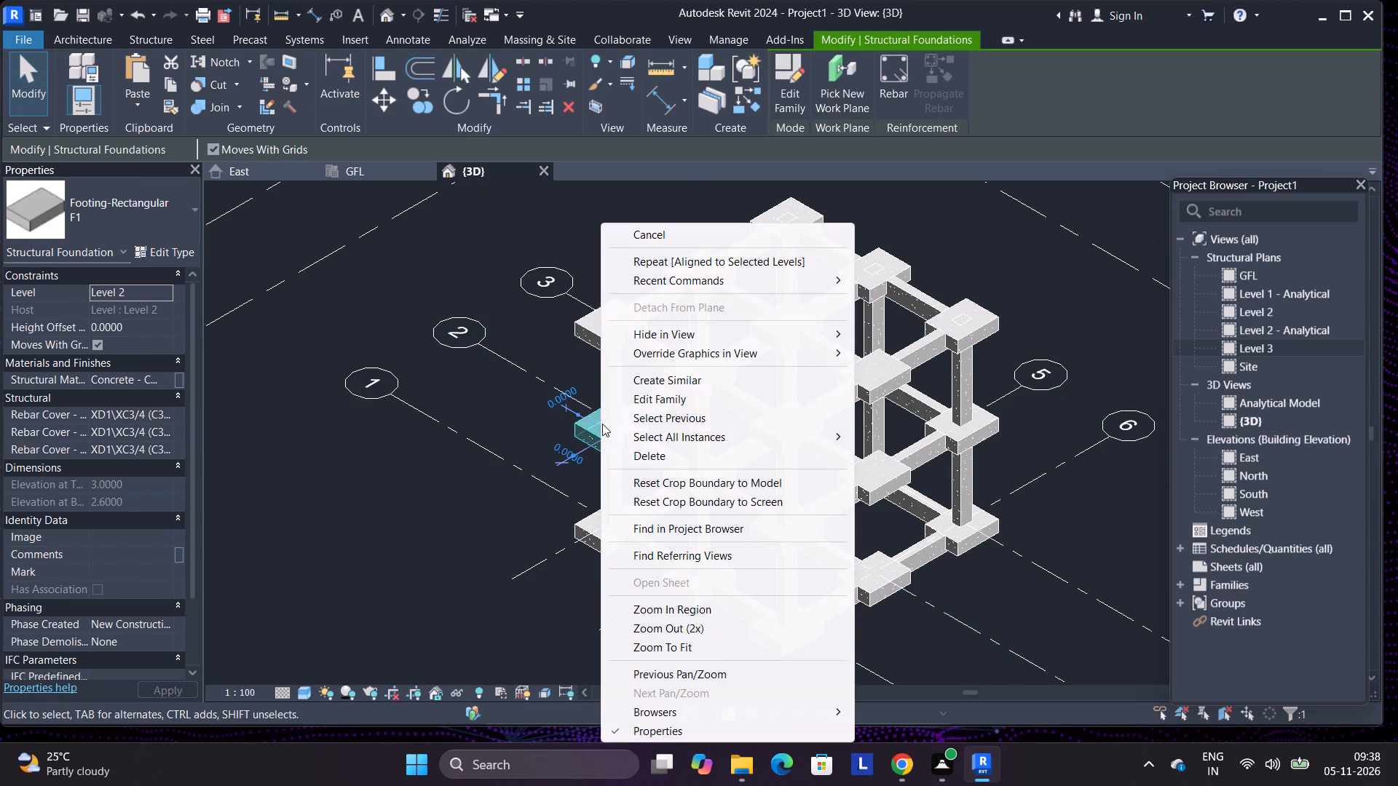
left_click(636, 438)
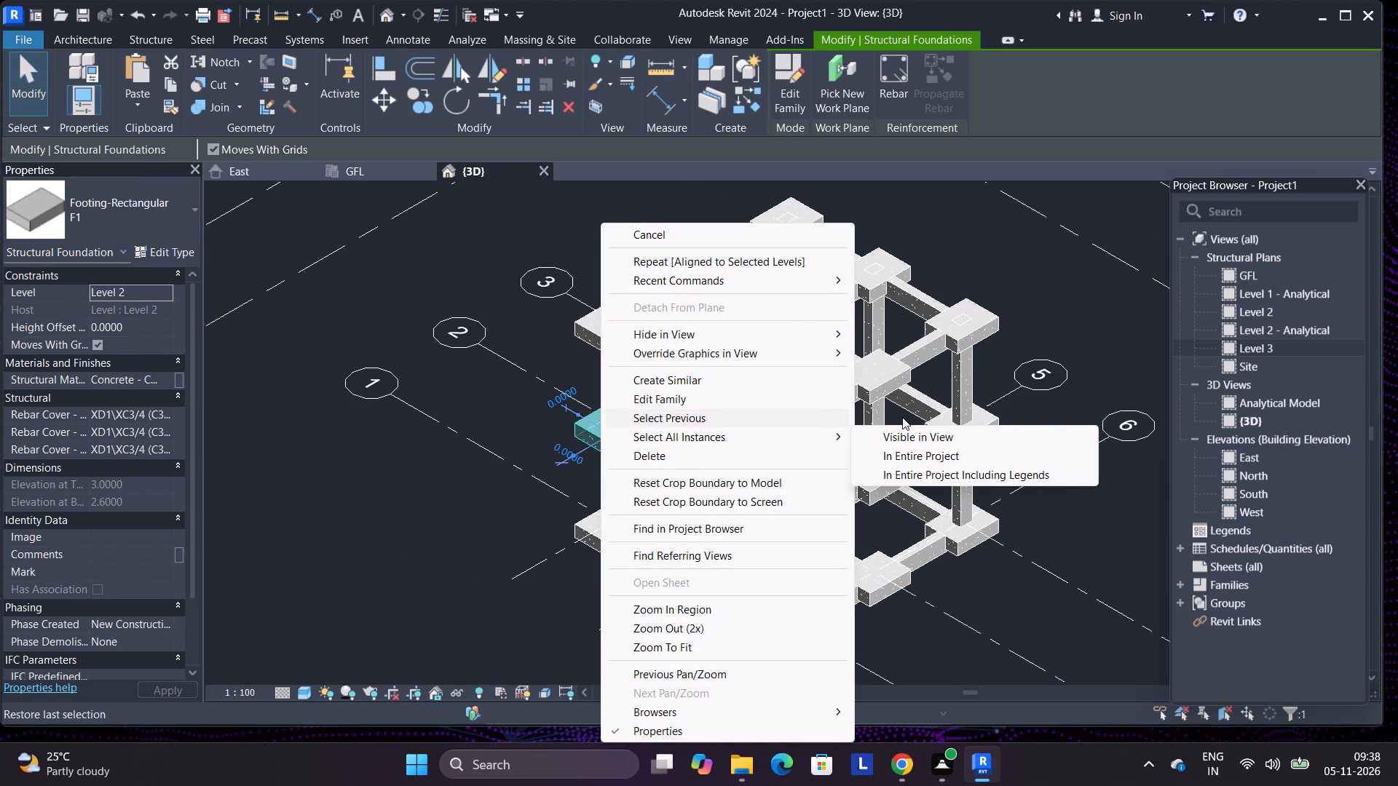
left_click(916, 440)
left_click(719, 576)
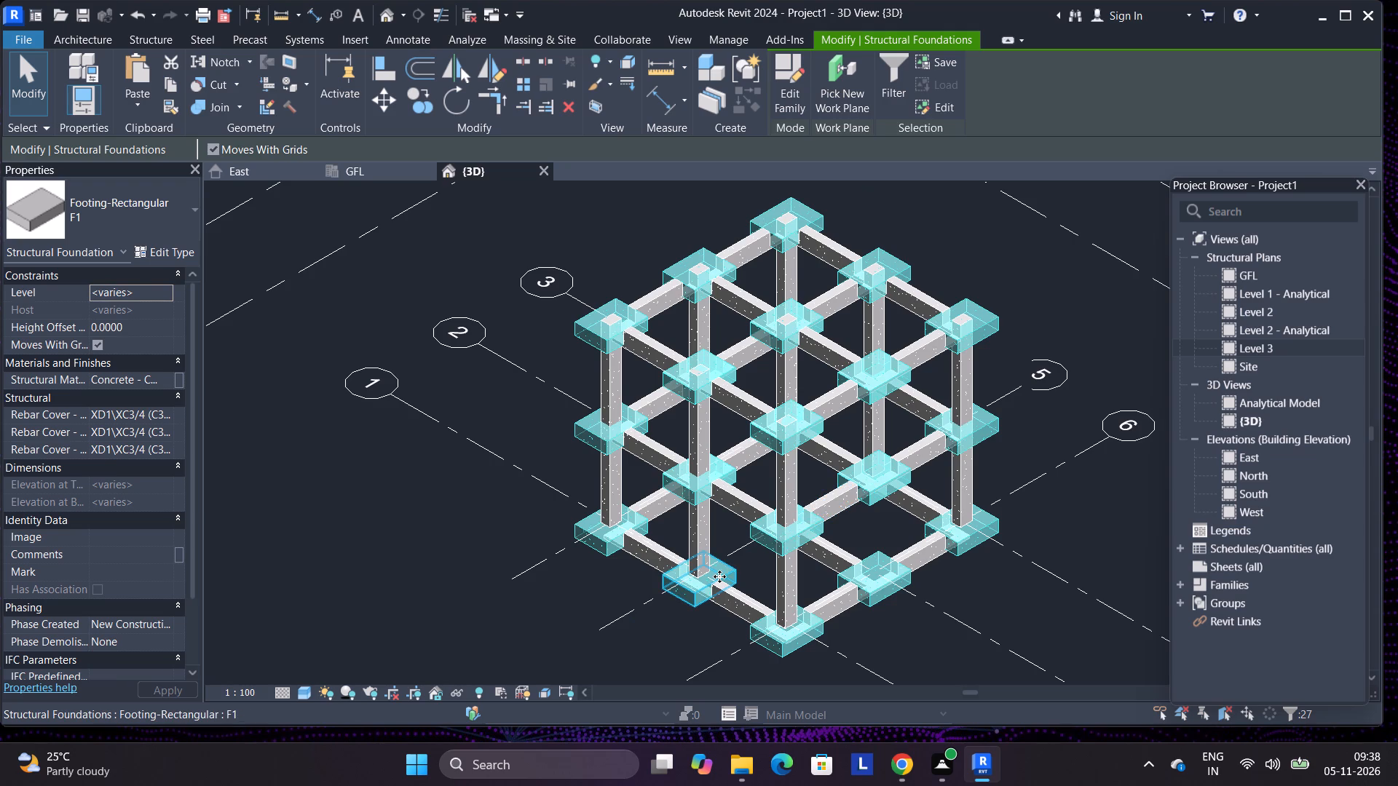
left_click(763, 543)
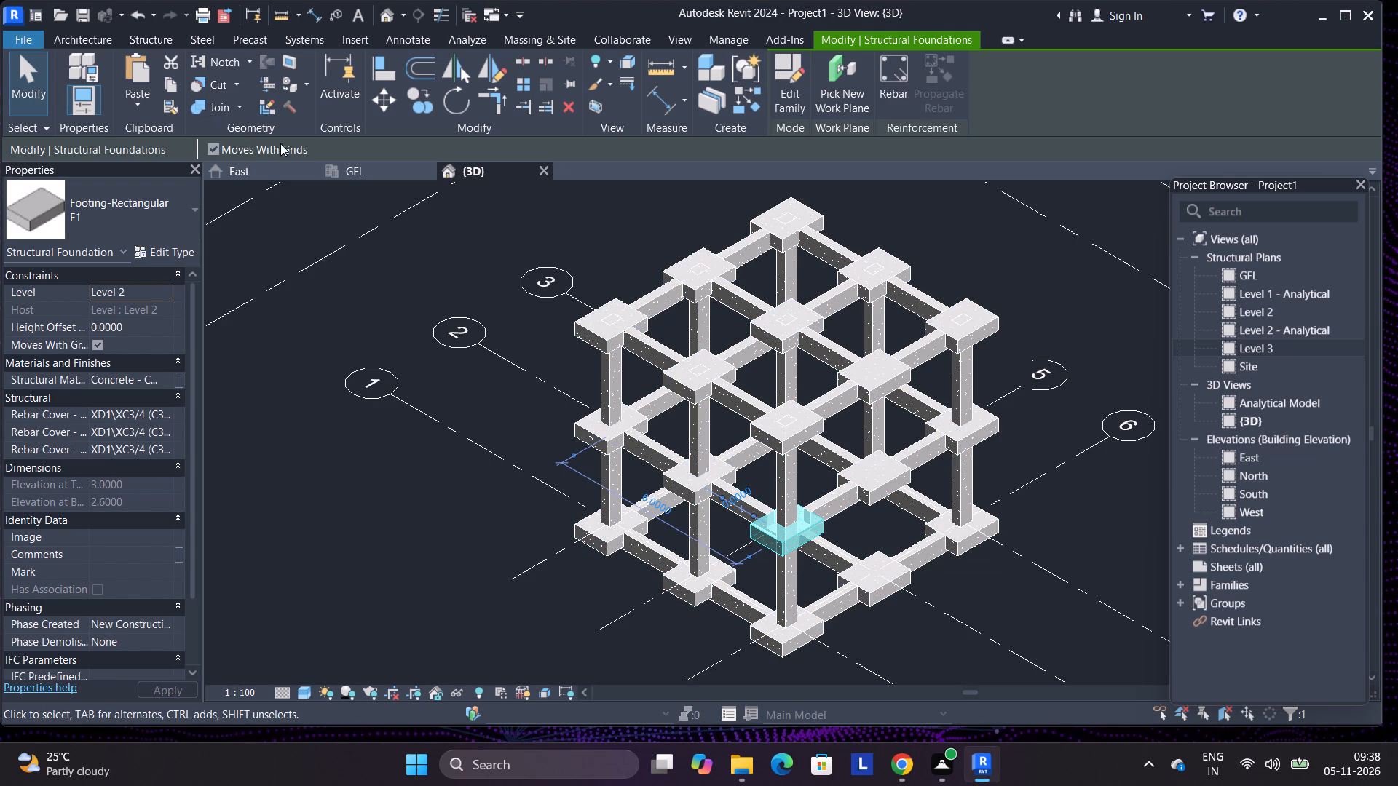
In the East elevation, delete the nearest F1 footings on Level 2 at grids 2, 1 and 3.
left_click(368, 183)
left_click(368, 175)
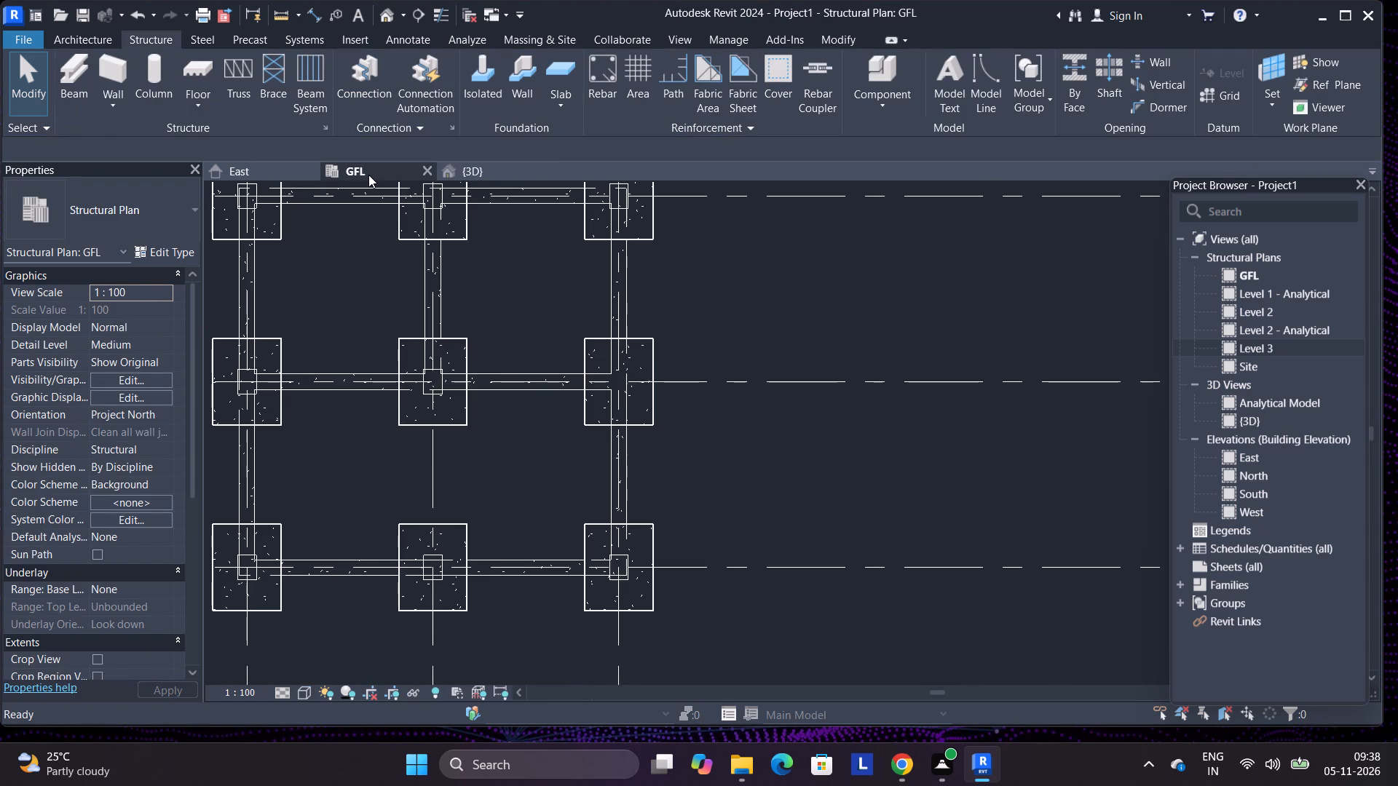
left_click(291, 168)
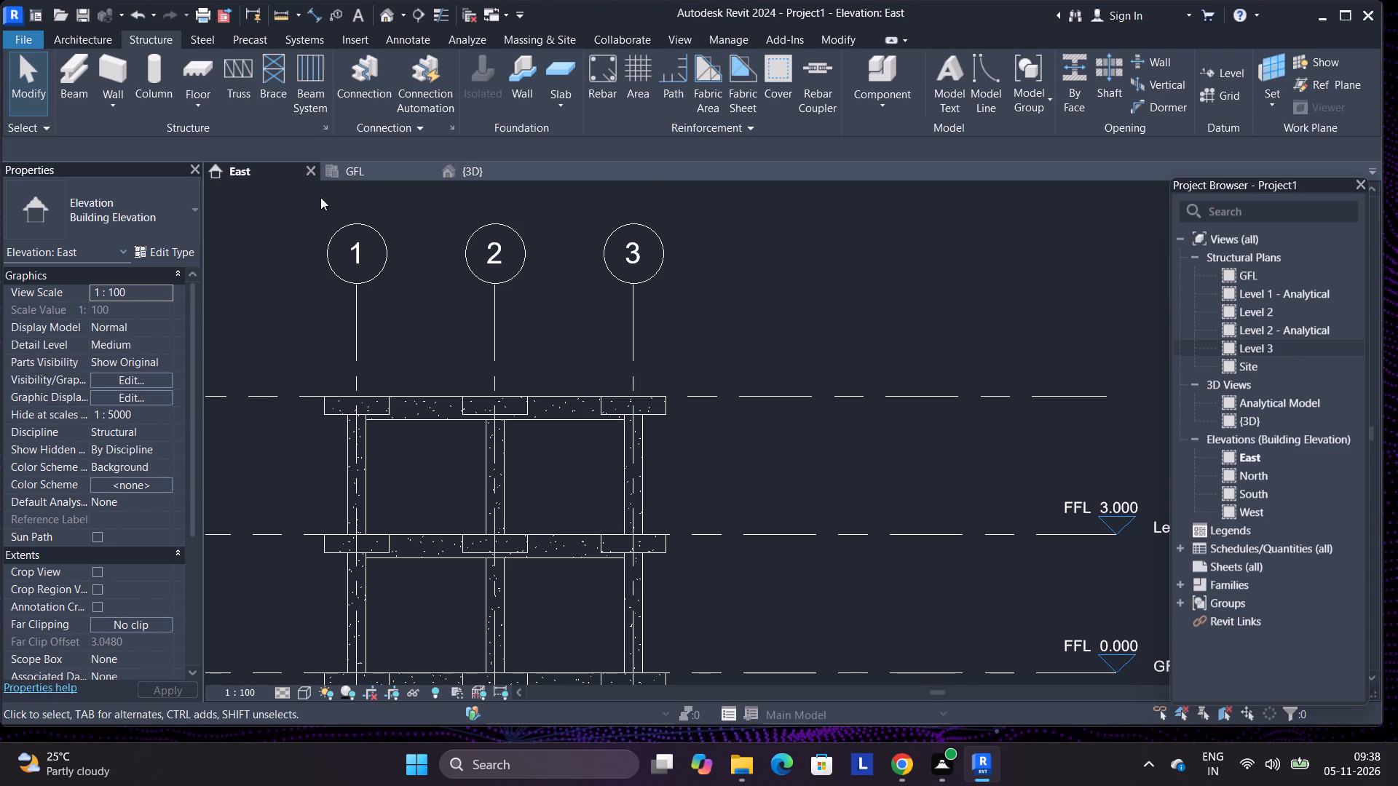
scroll(486, 241, "down", 2)
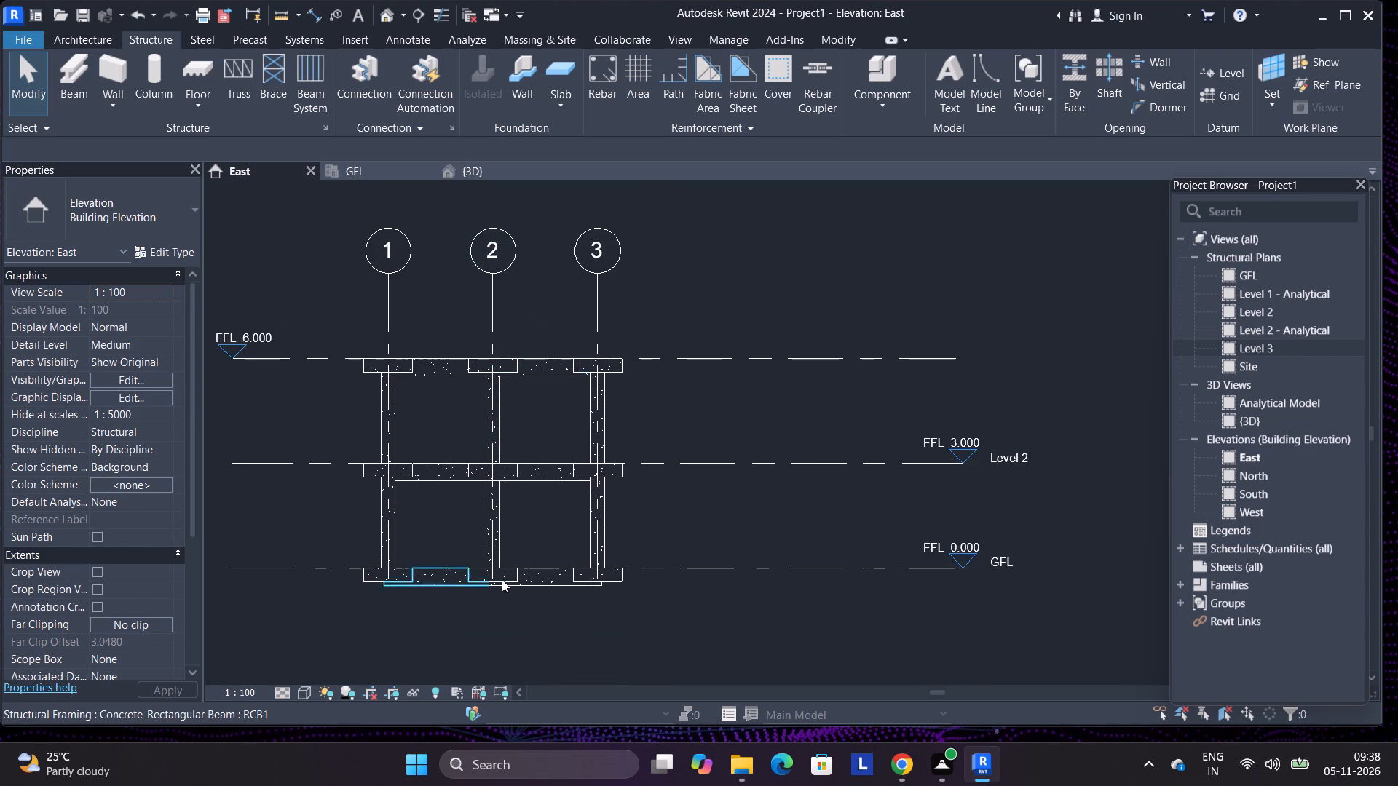
left_click(583, 469)
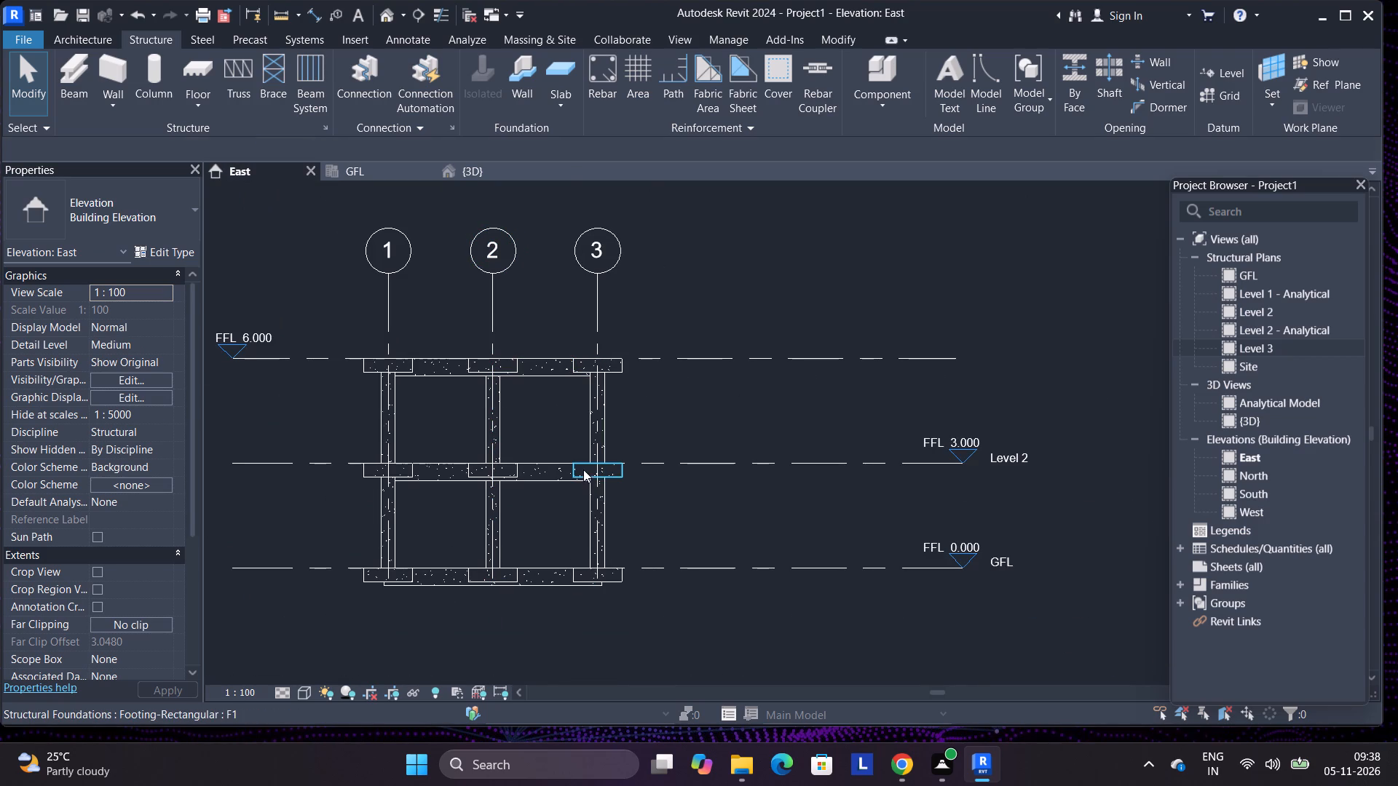
left_click(512, 468)
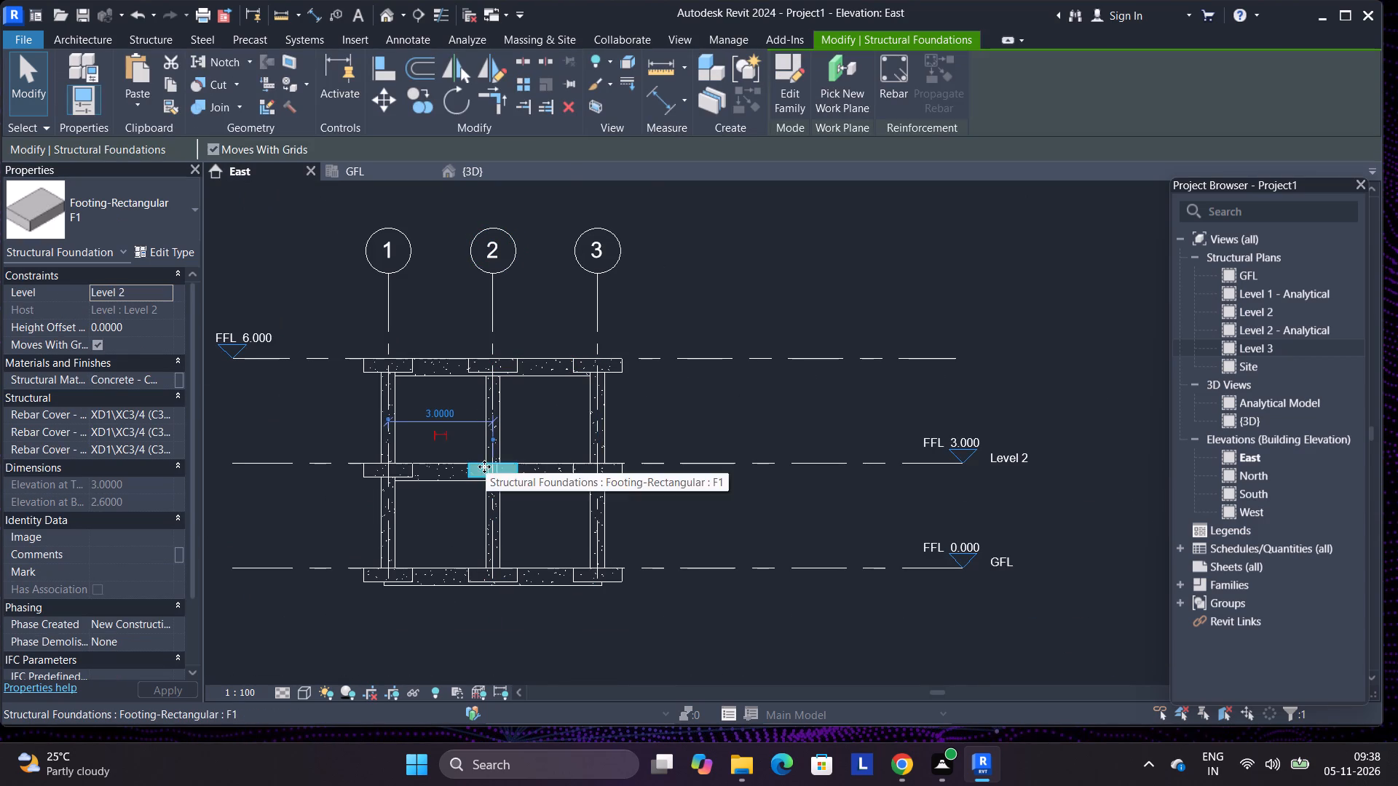
key("Delete")
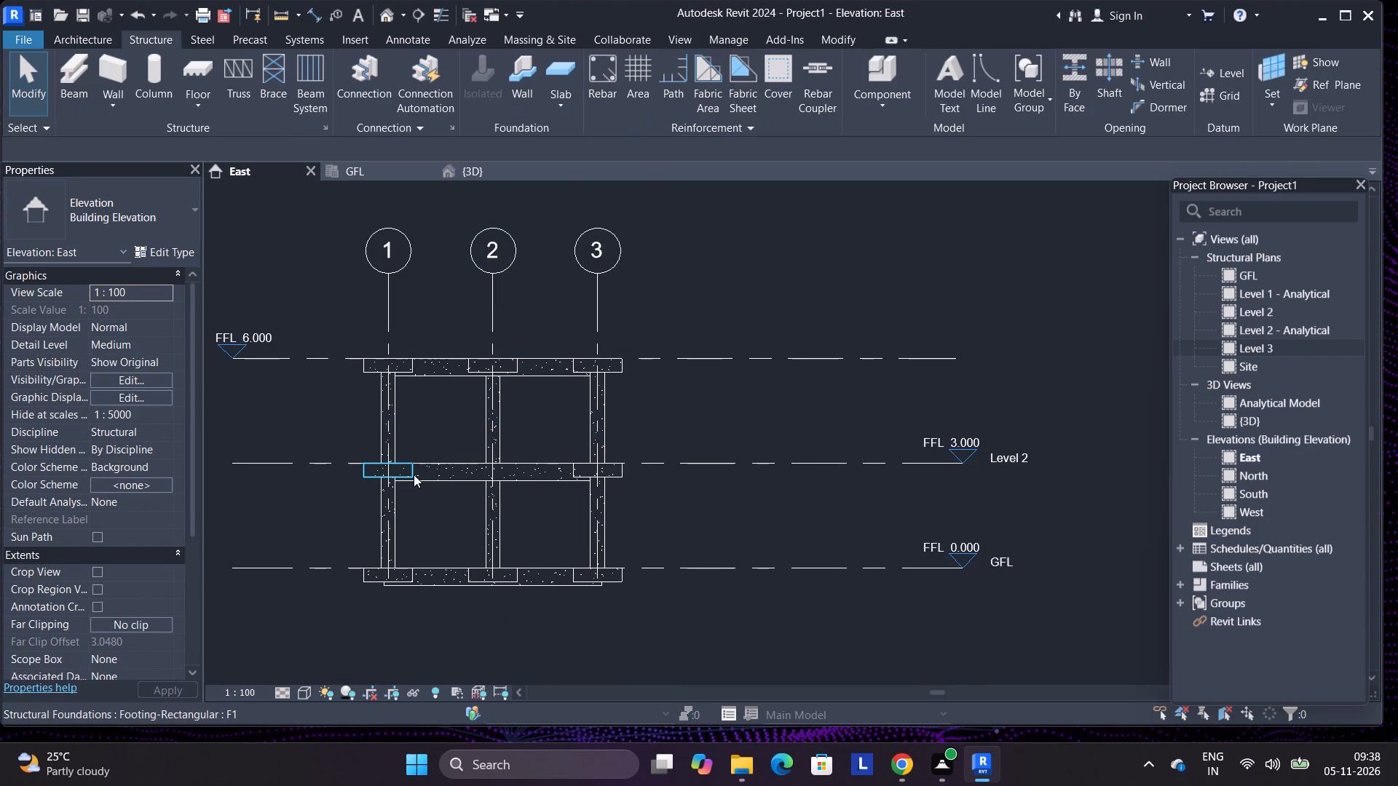
left_click(408, 475)
key("Delete")
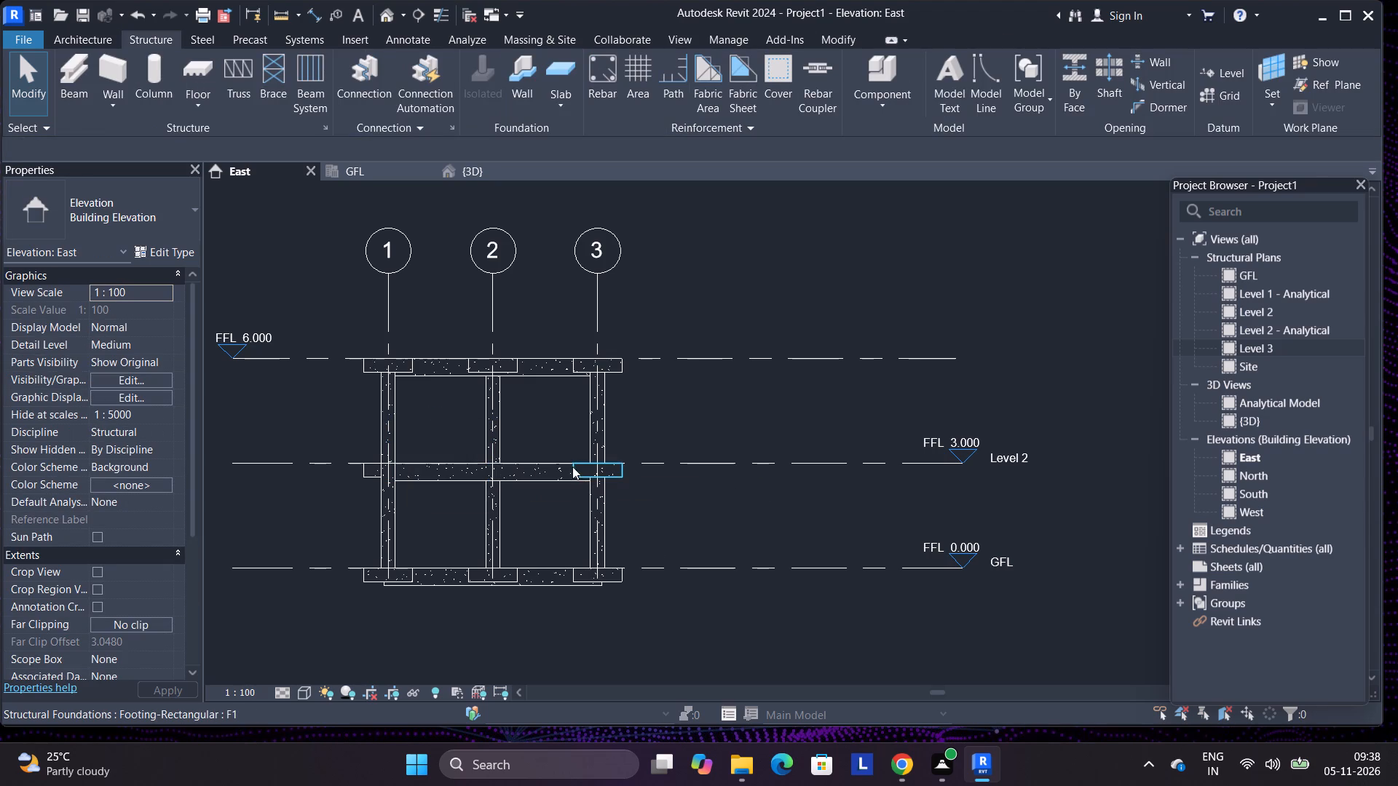
left_click(588, 469)
key("Delete")
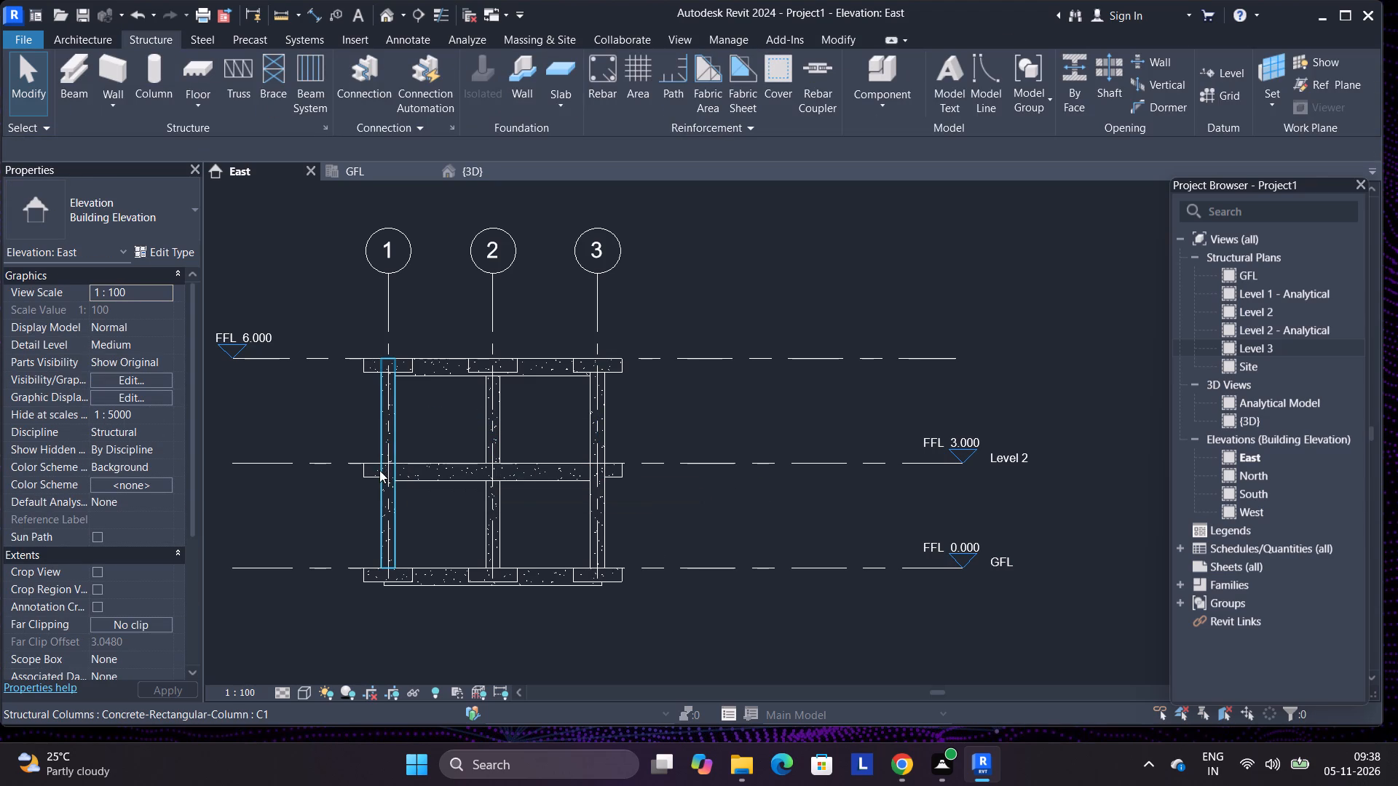
Delete the remaining F1 footings one behind another on Level 2 at grid 1.
left_click(375, 471)
key("Delete")
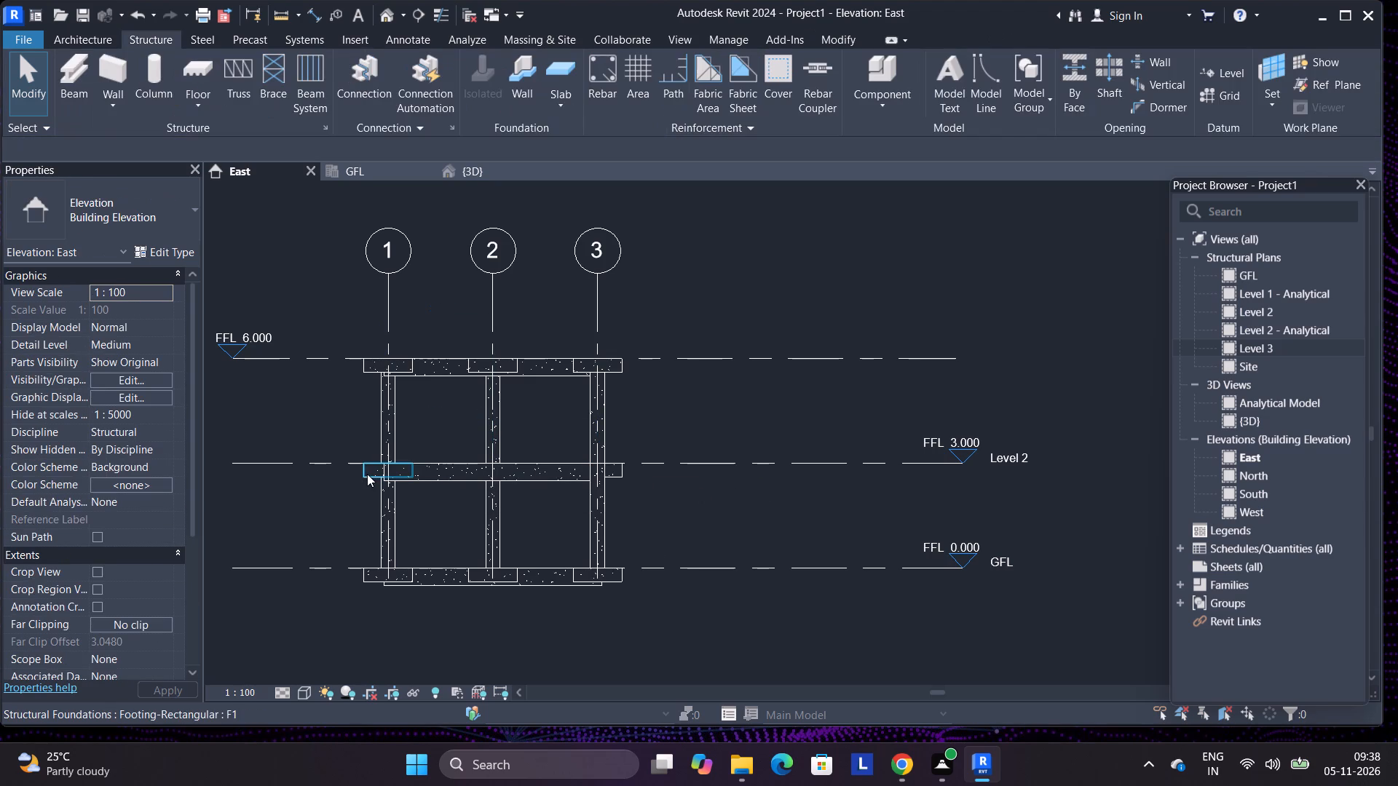
left_click(367, 474)
key("Delete")
left_click(373, 469)
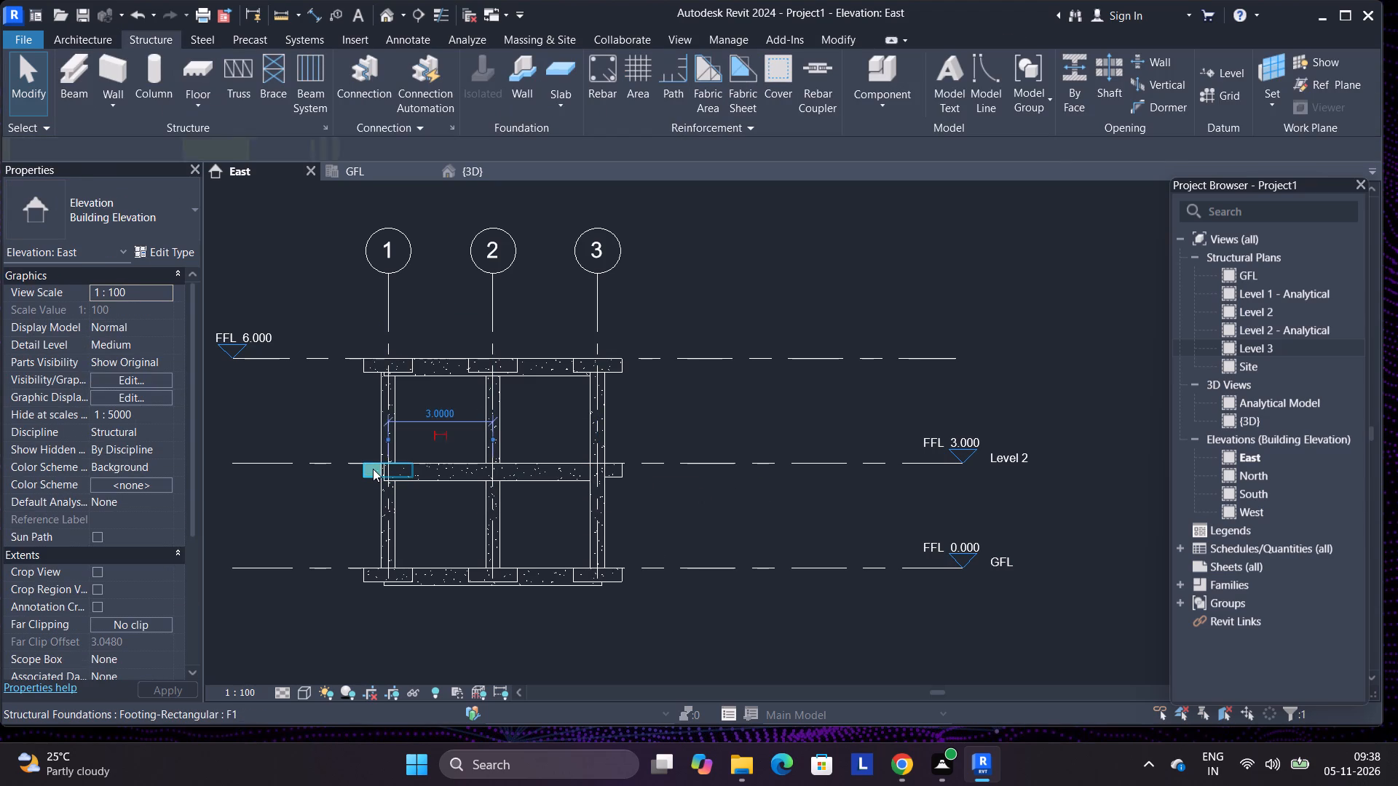
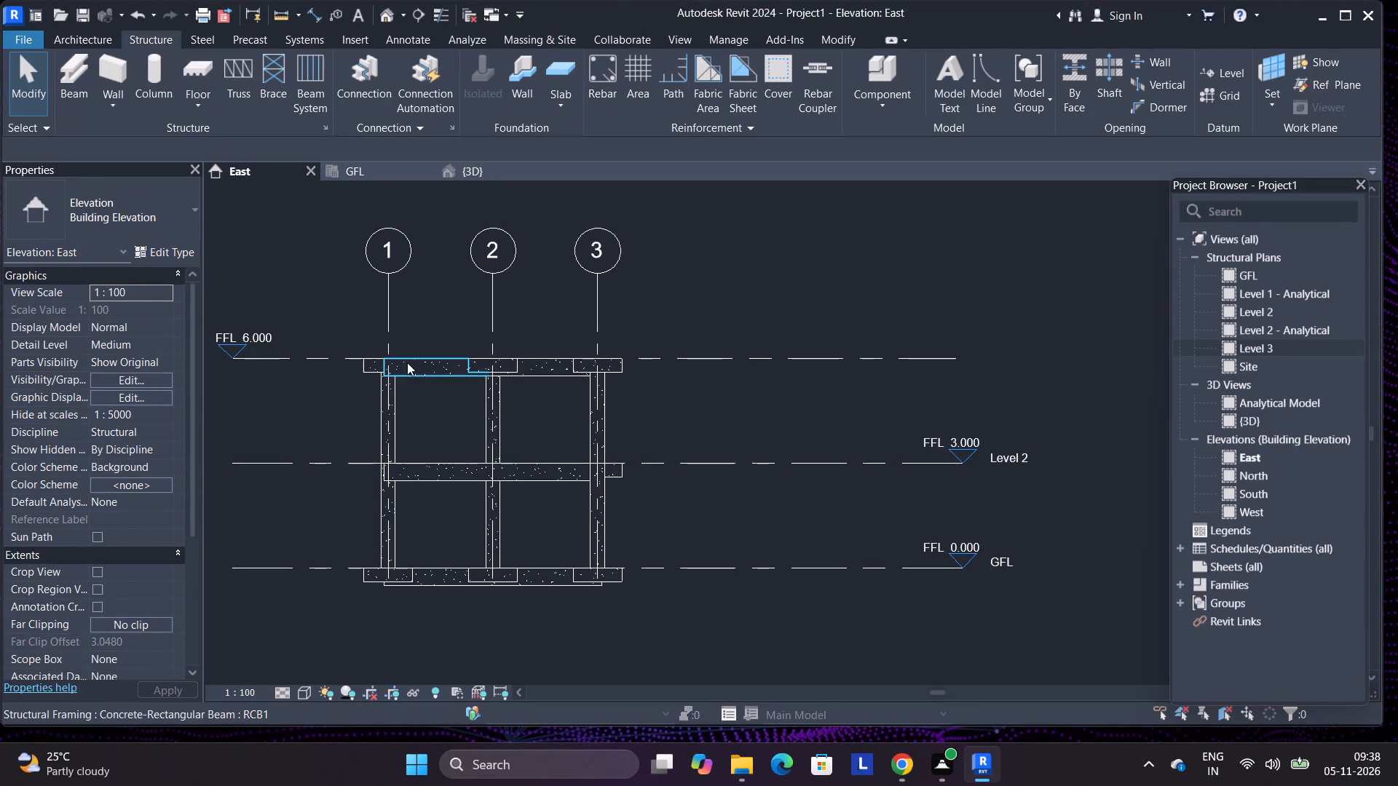
Delete the misplaced F1 rectangular footings at Level 3 on grids 1, 2 and 3 in the East elevation.
left_click(371, 363)
key("Delete")
left_click(371, 363)
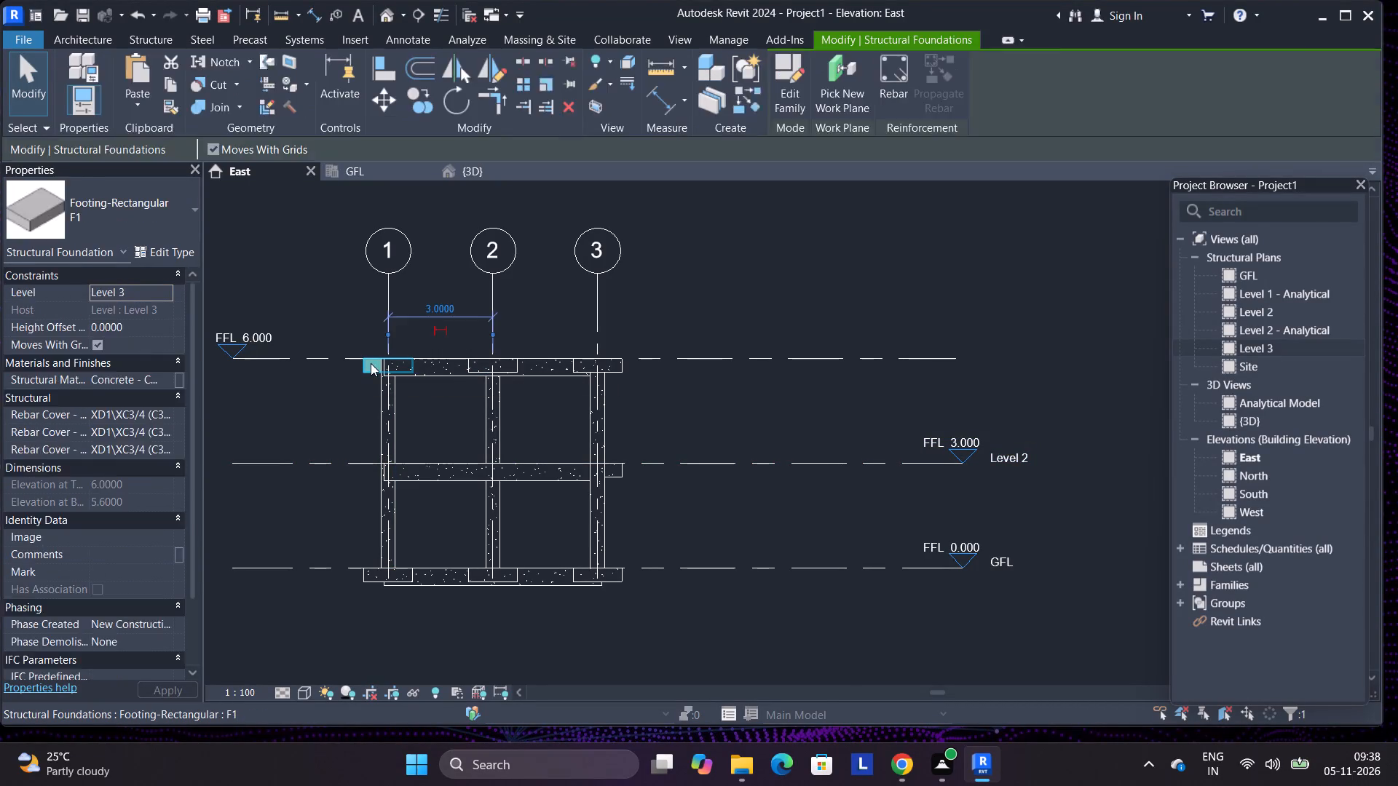
key("Delete")
left_click(484, 362)
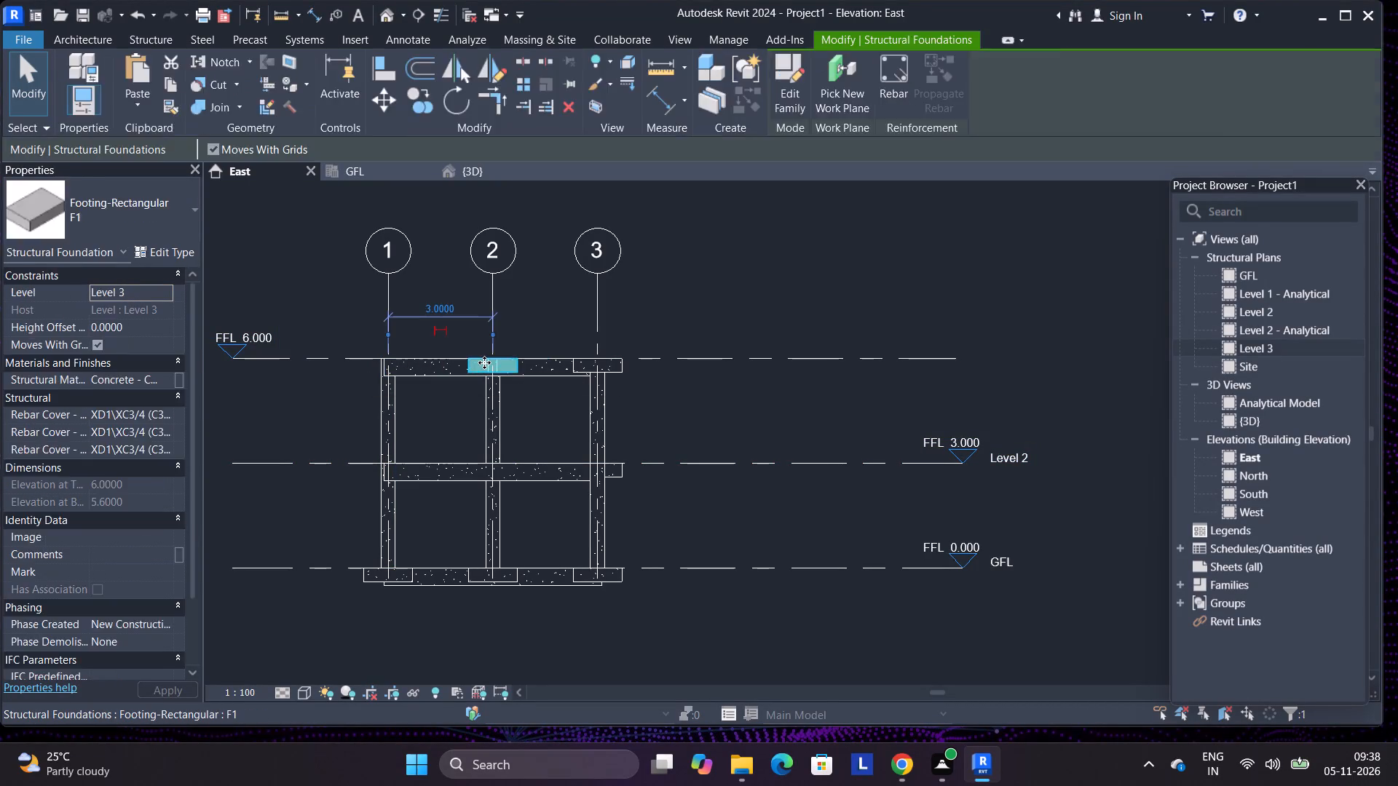
key("Delete")
left_click(581, 365)
key("Delete")
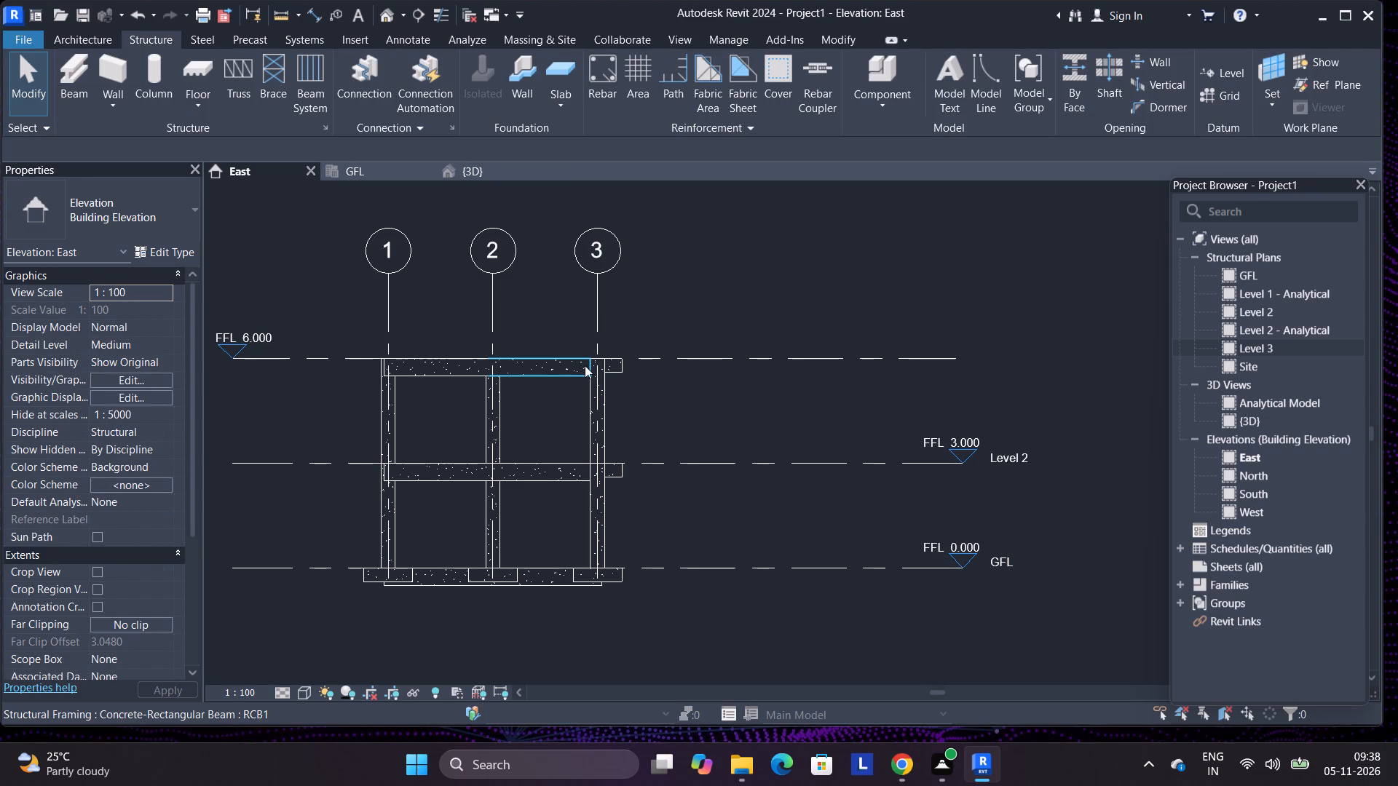
left_click(615, 362)
key("Delete")
key("Delete")
left_click(616, 362)
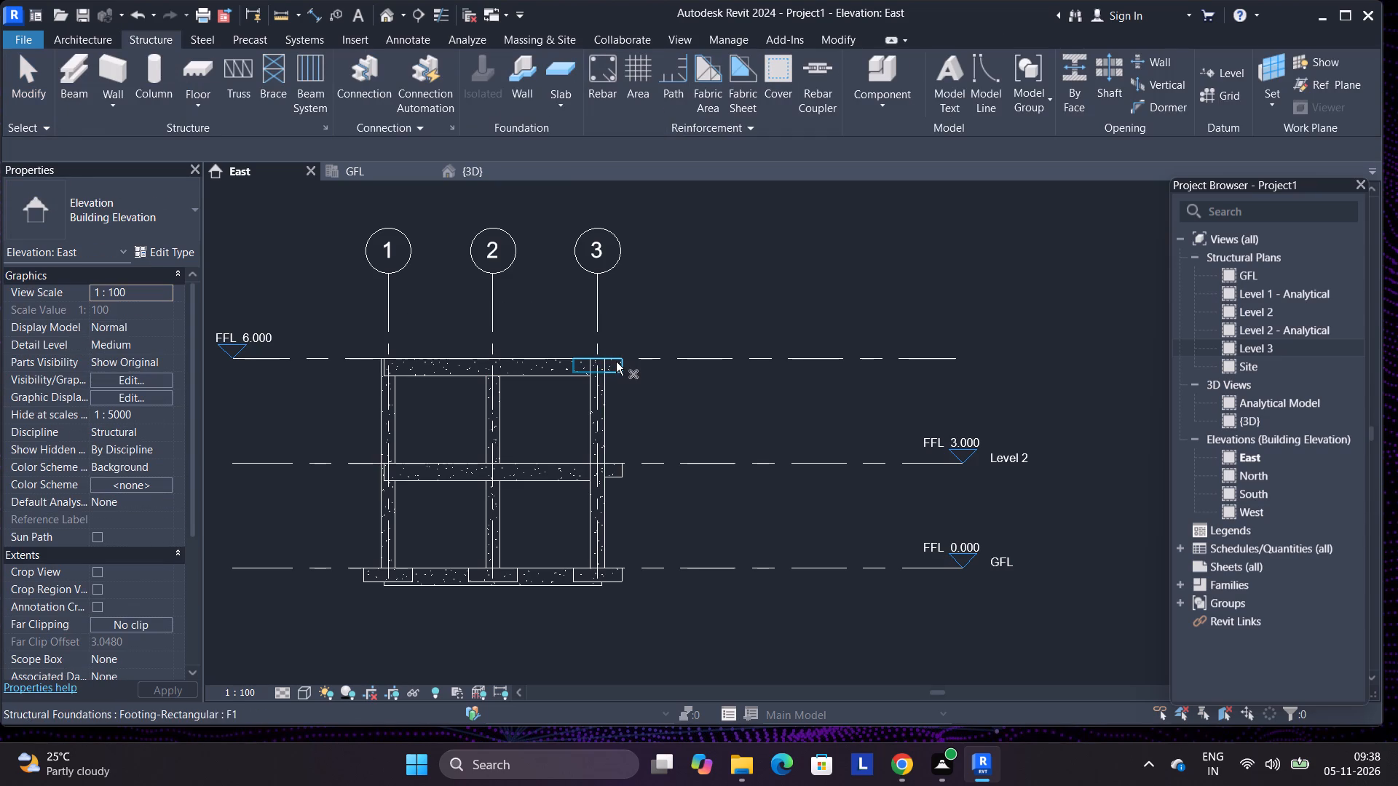
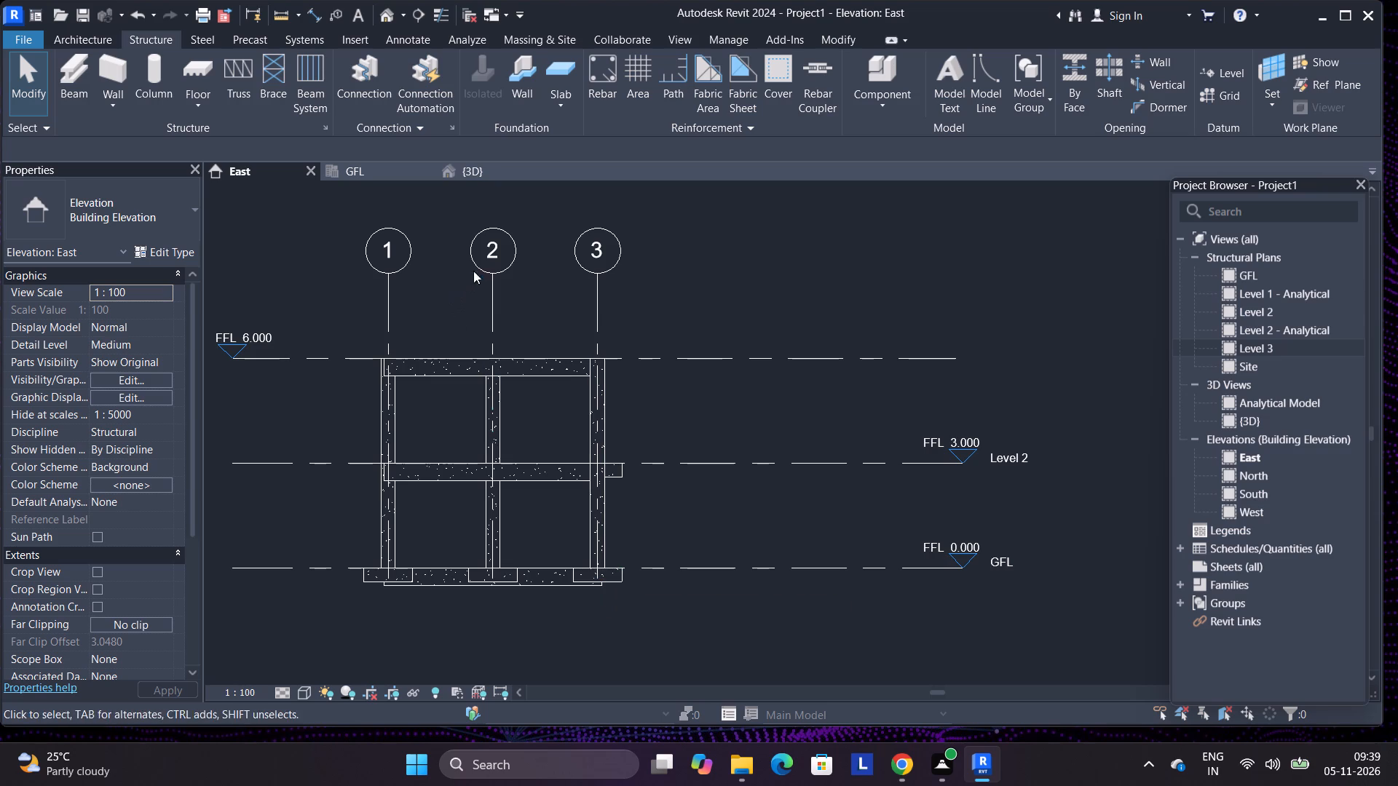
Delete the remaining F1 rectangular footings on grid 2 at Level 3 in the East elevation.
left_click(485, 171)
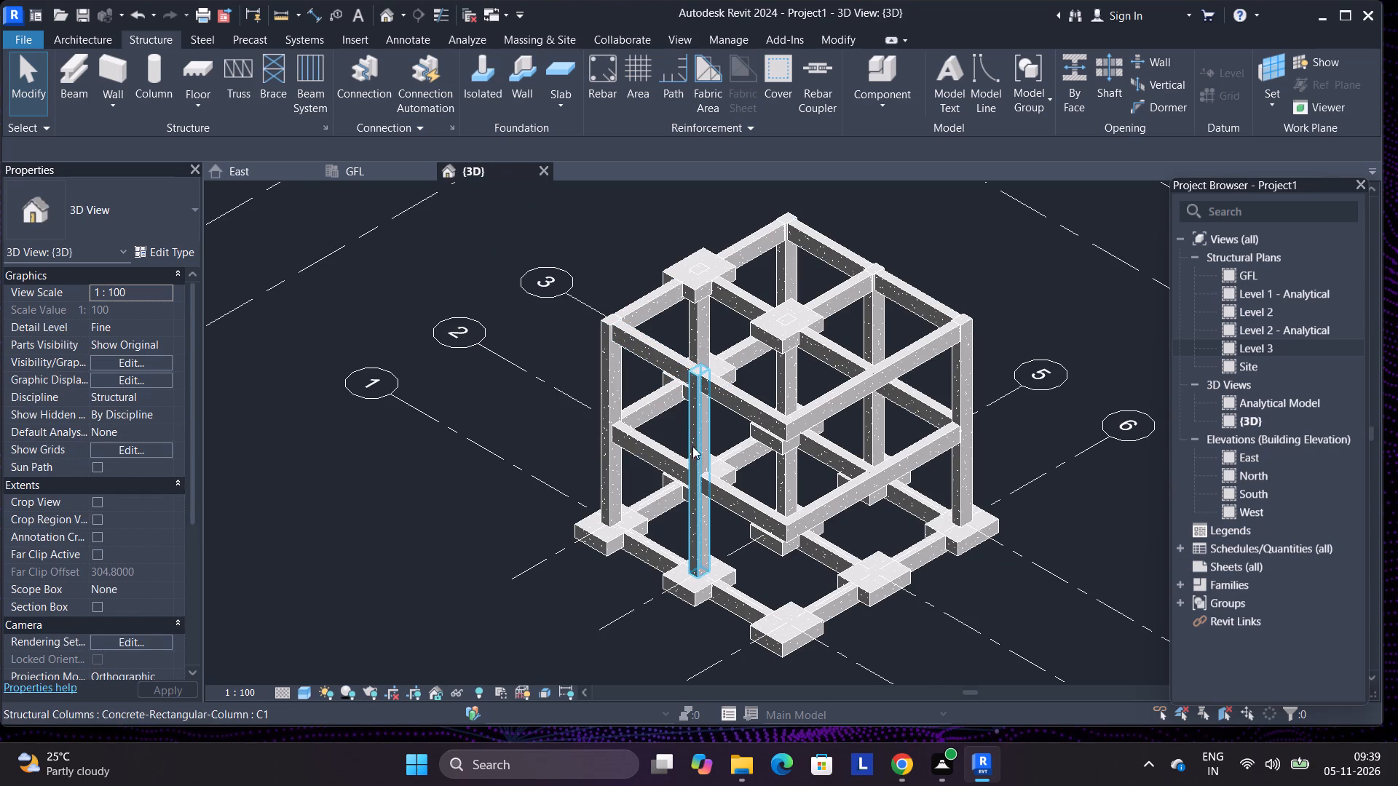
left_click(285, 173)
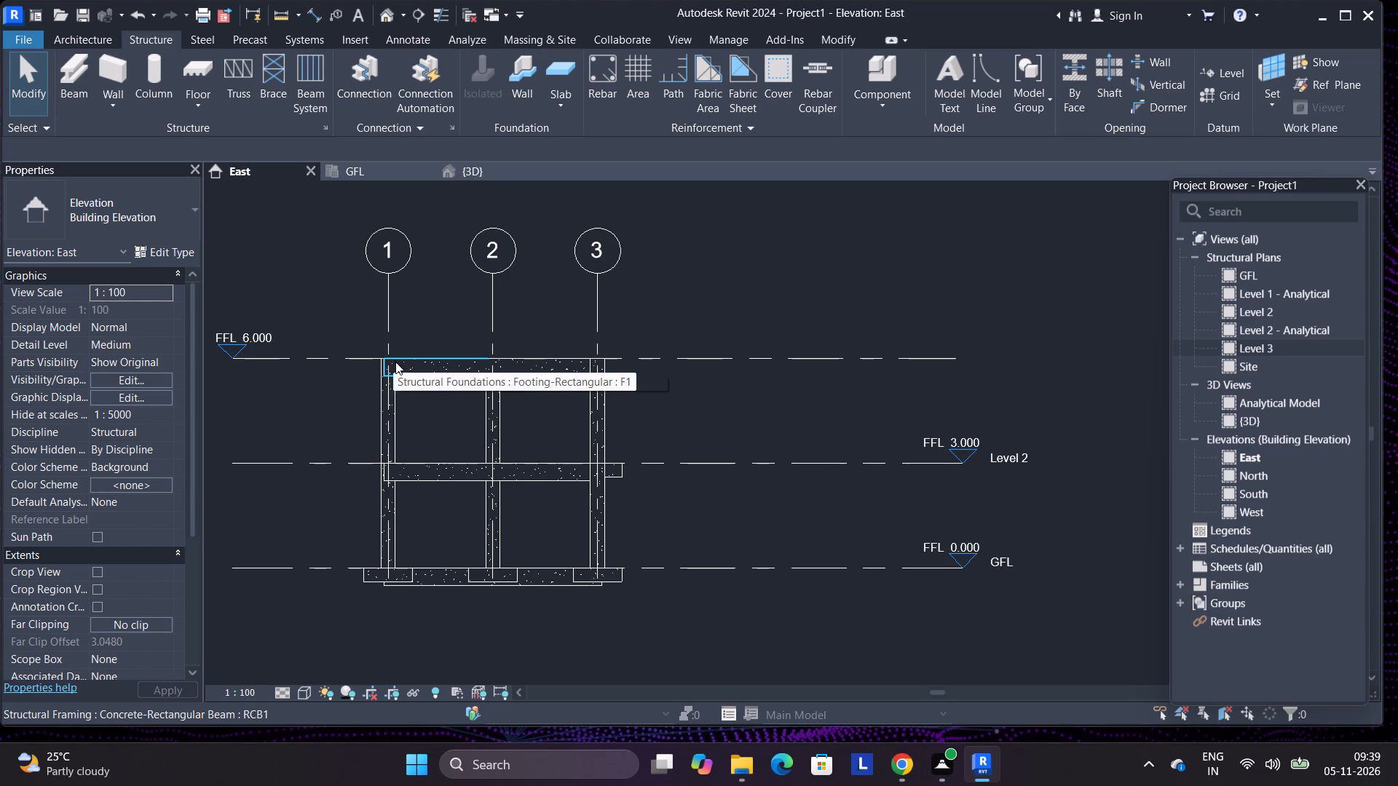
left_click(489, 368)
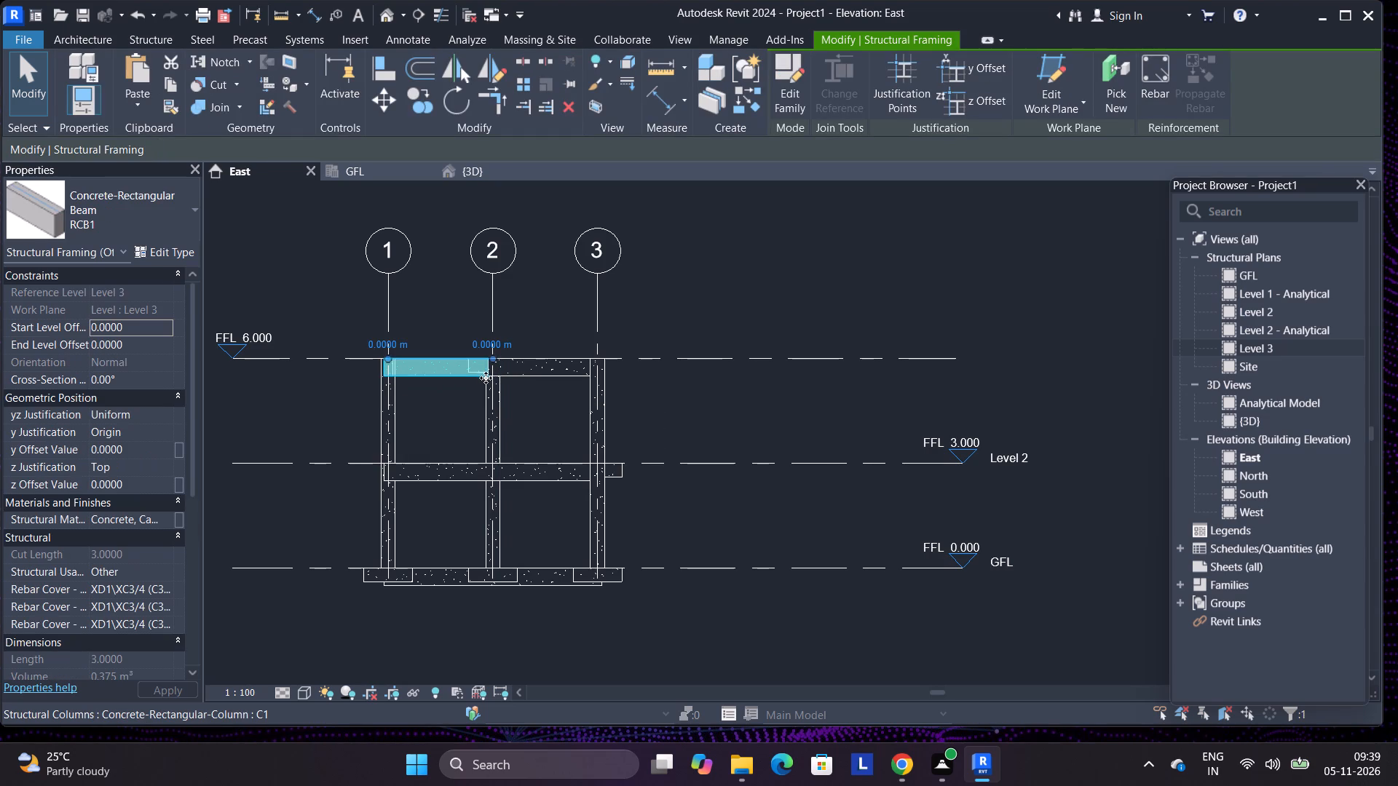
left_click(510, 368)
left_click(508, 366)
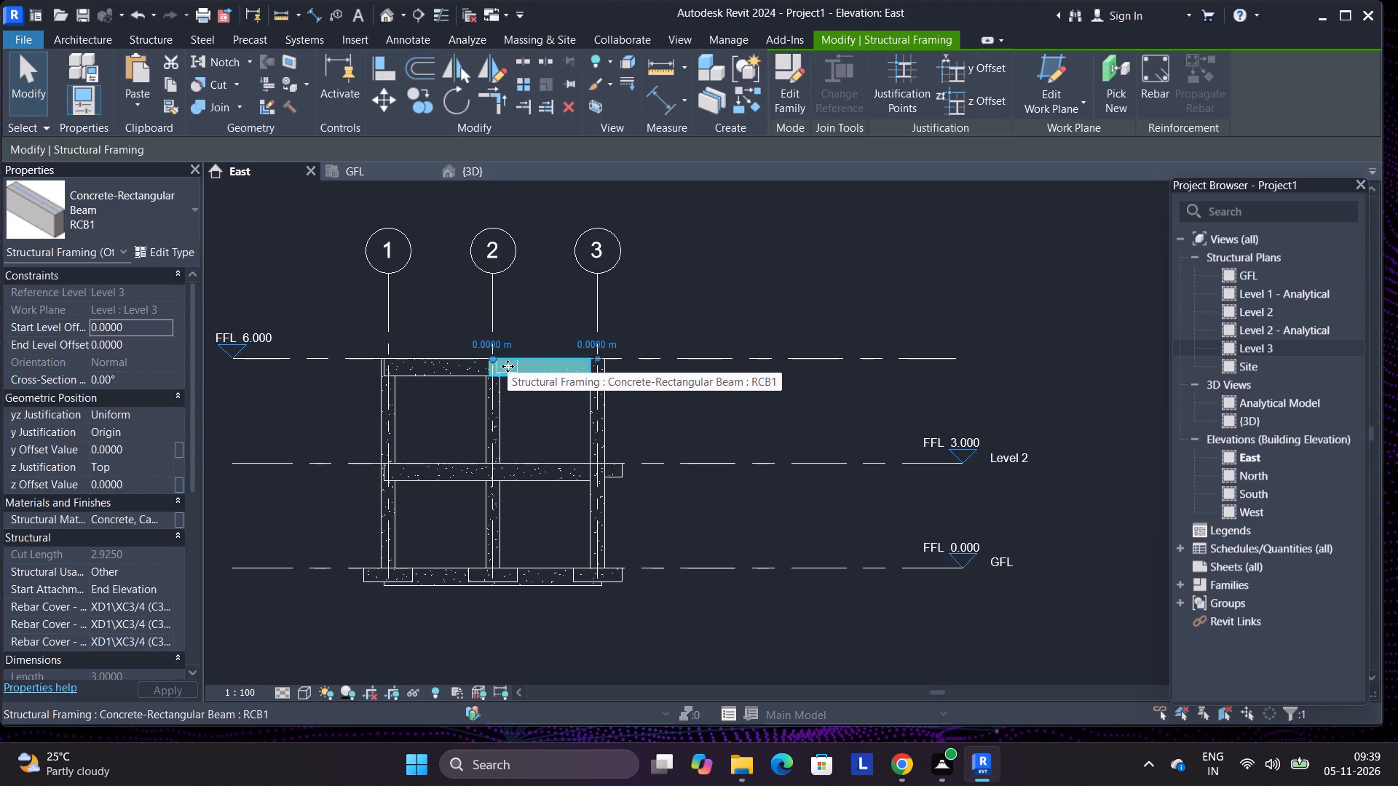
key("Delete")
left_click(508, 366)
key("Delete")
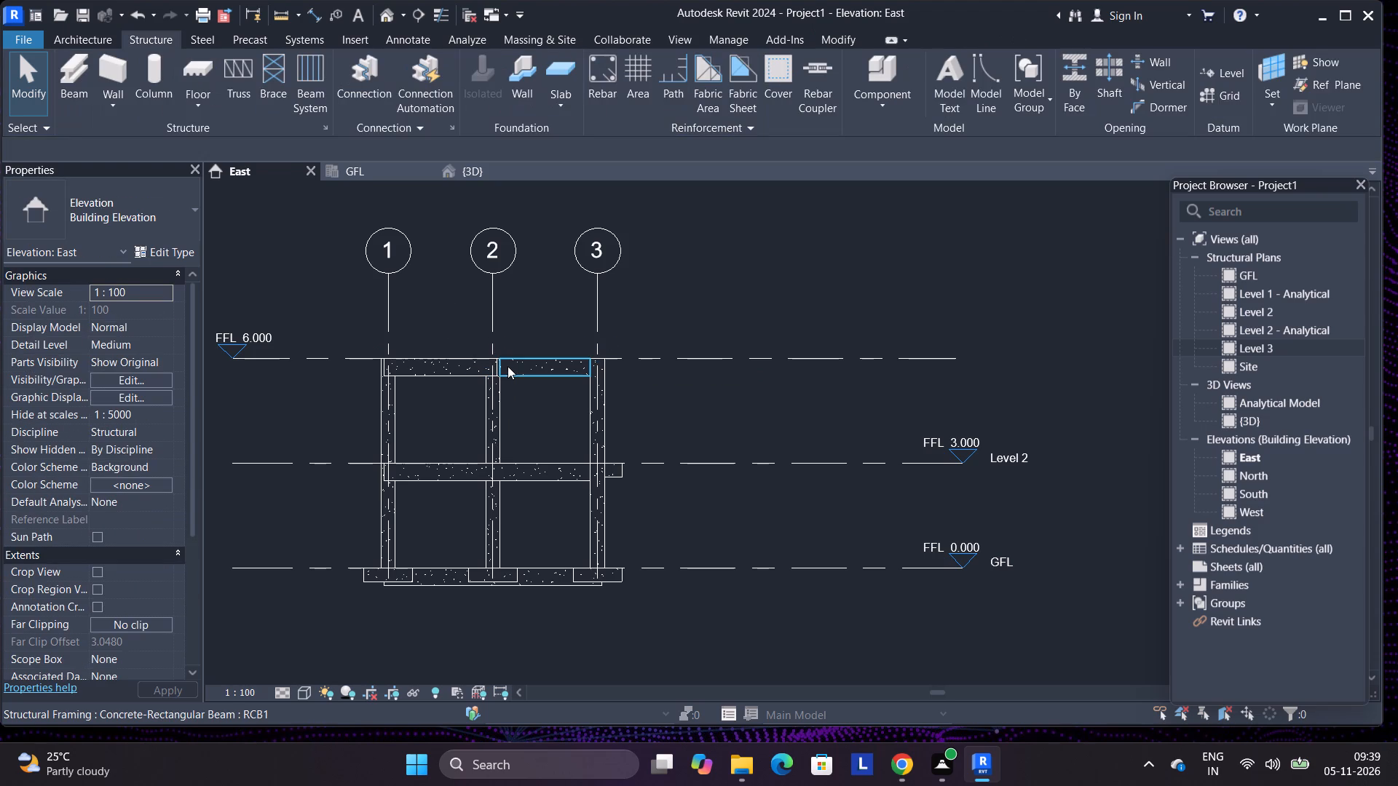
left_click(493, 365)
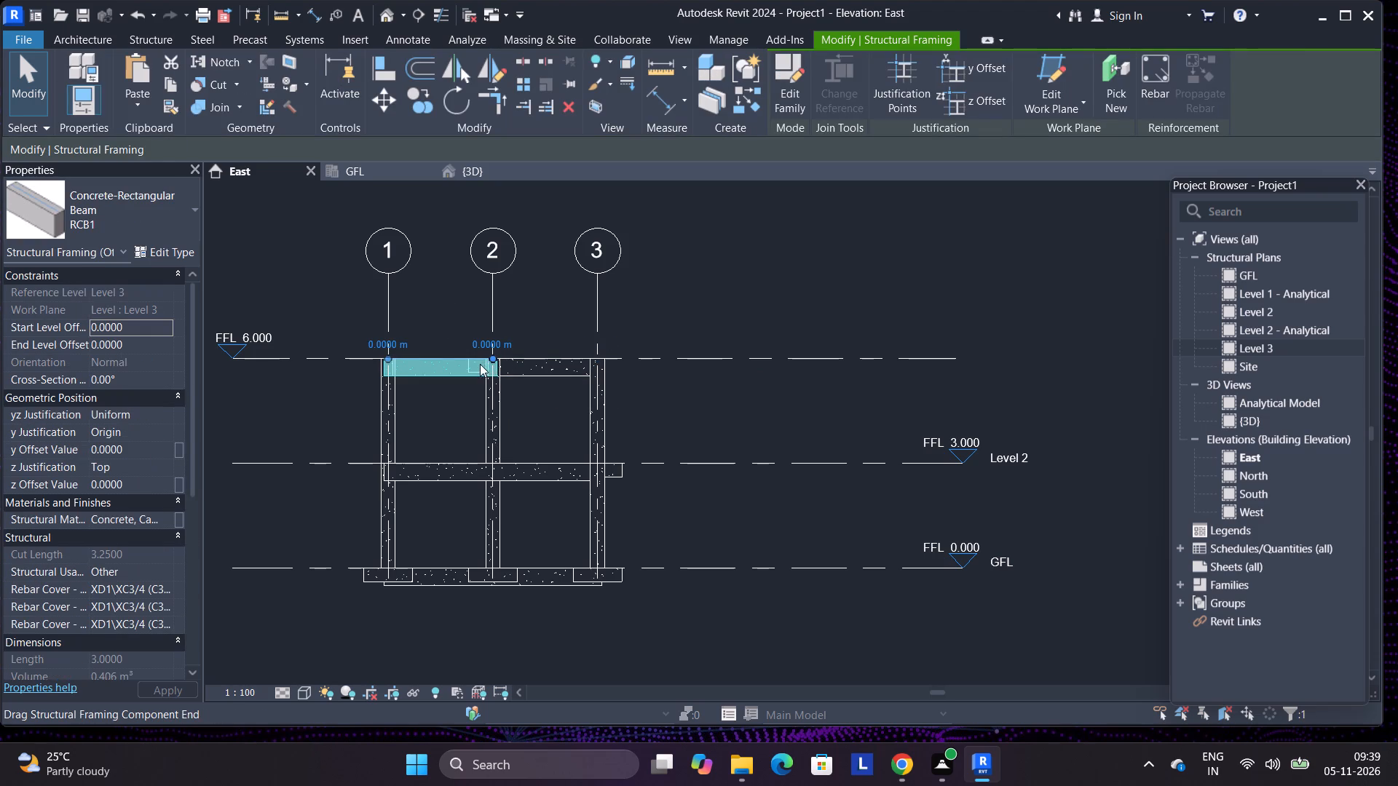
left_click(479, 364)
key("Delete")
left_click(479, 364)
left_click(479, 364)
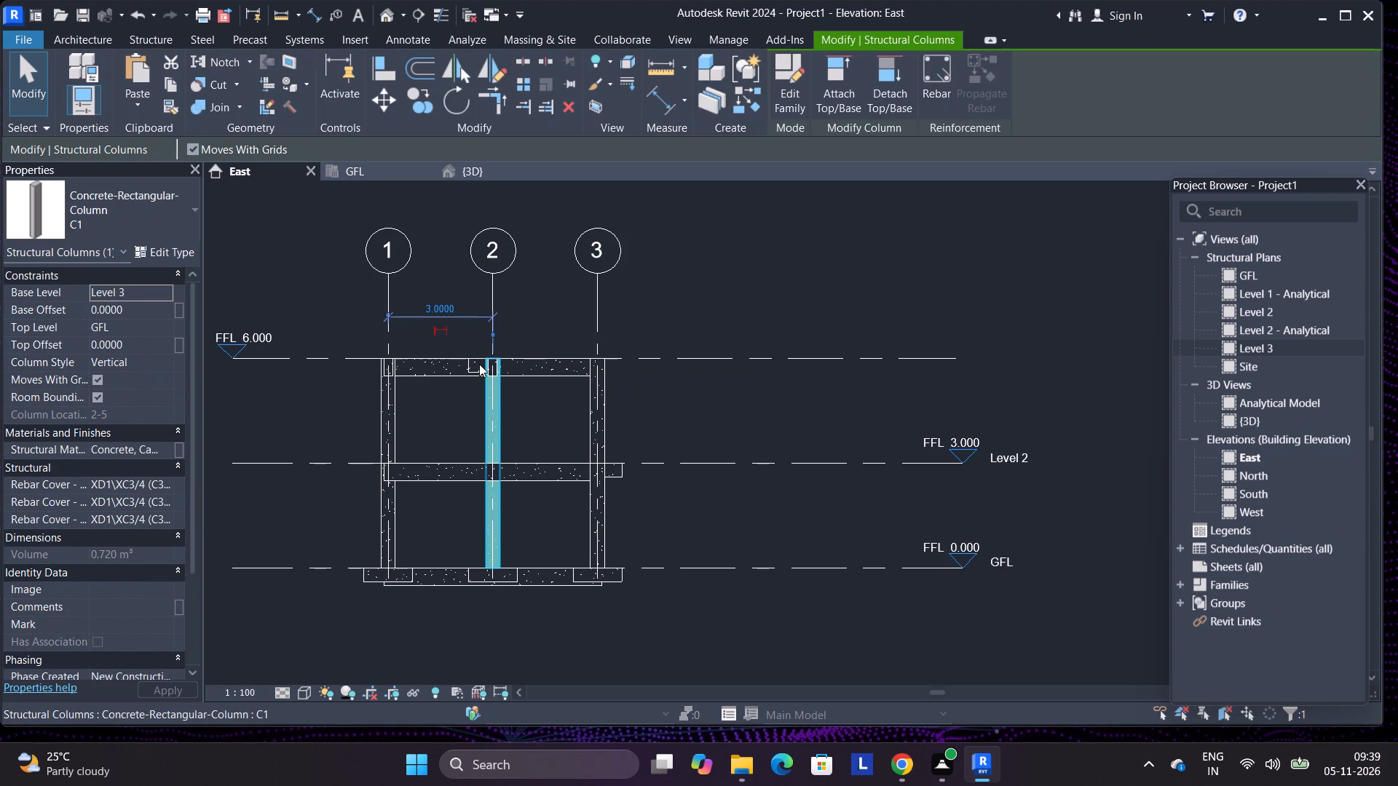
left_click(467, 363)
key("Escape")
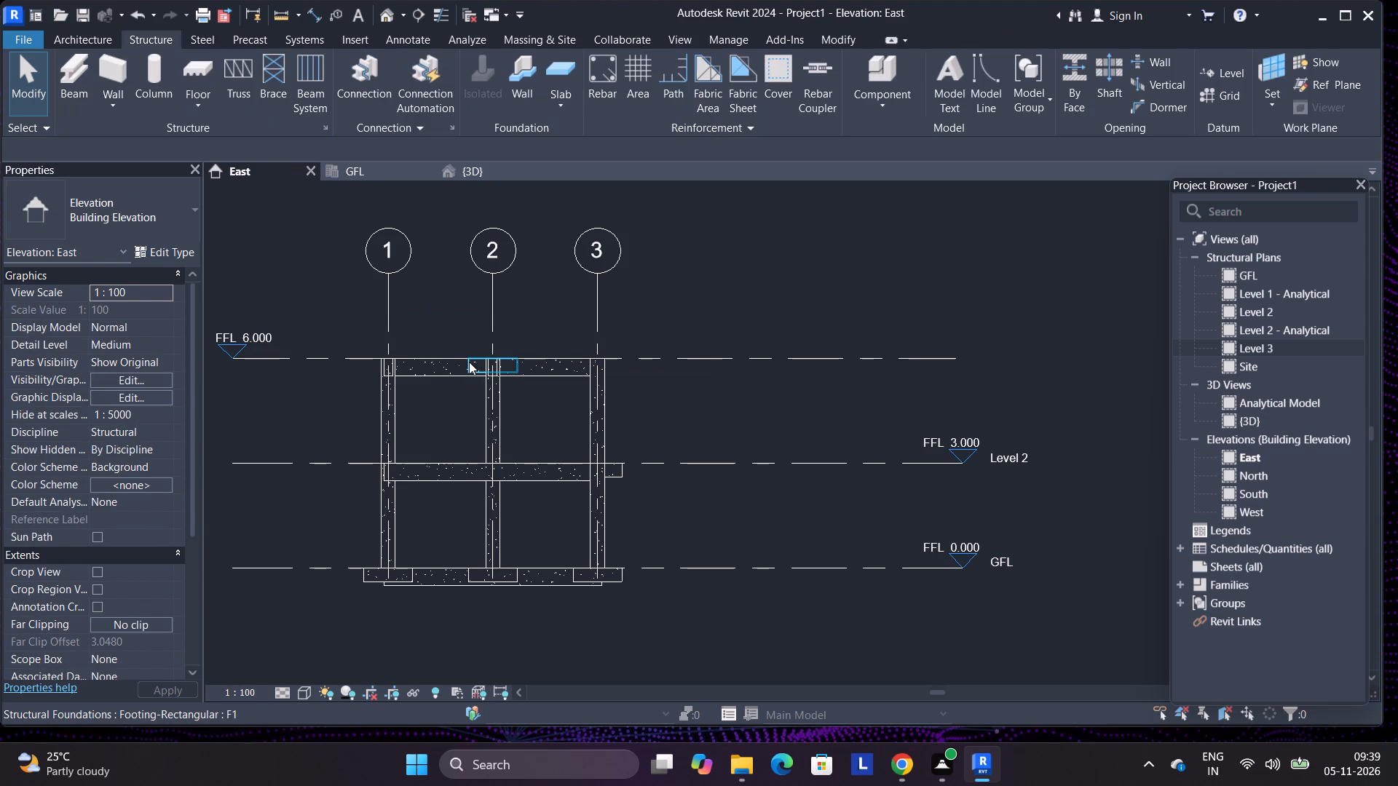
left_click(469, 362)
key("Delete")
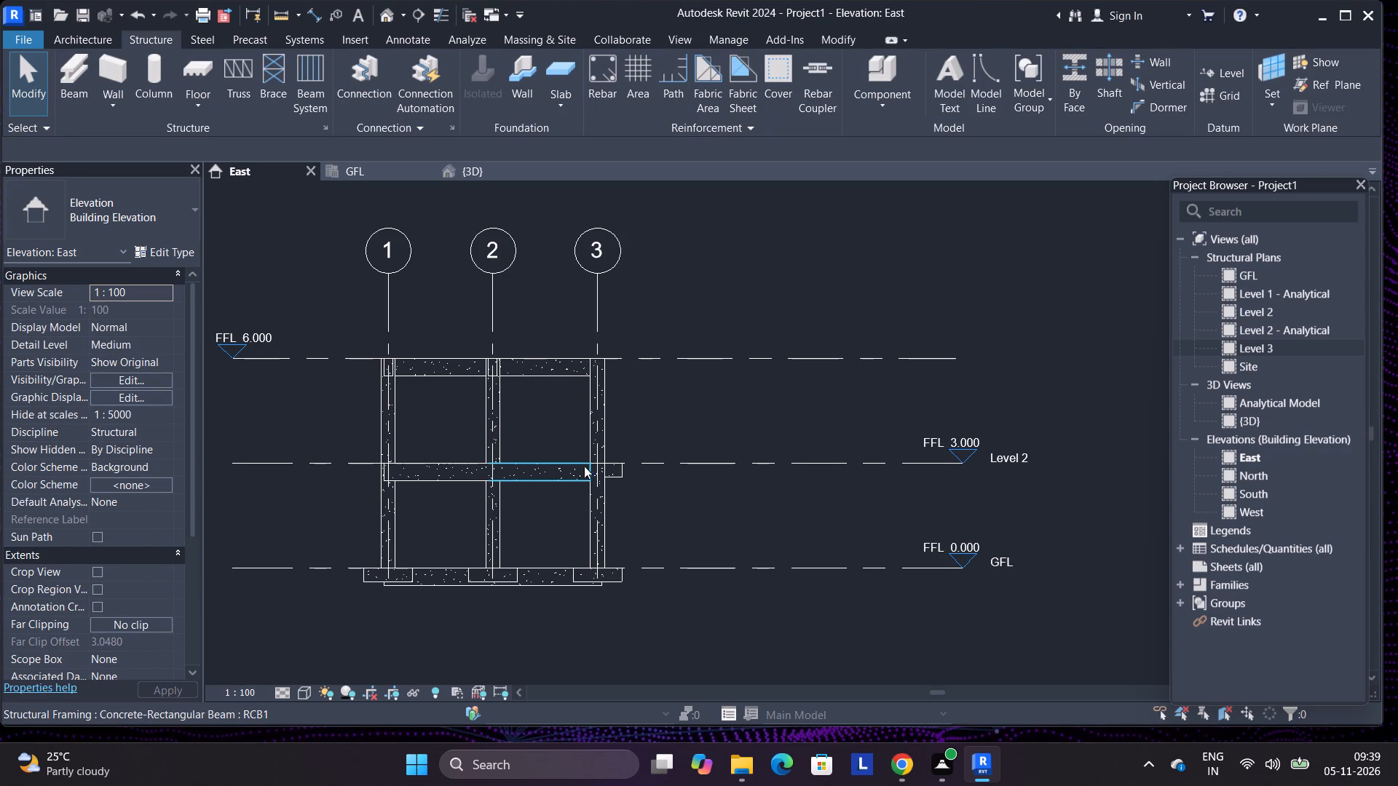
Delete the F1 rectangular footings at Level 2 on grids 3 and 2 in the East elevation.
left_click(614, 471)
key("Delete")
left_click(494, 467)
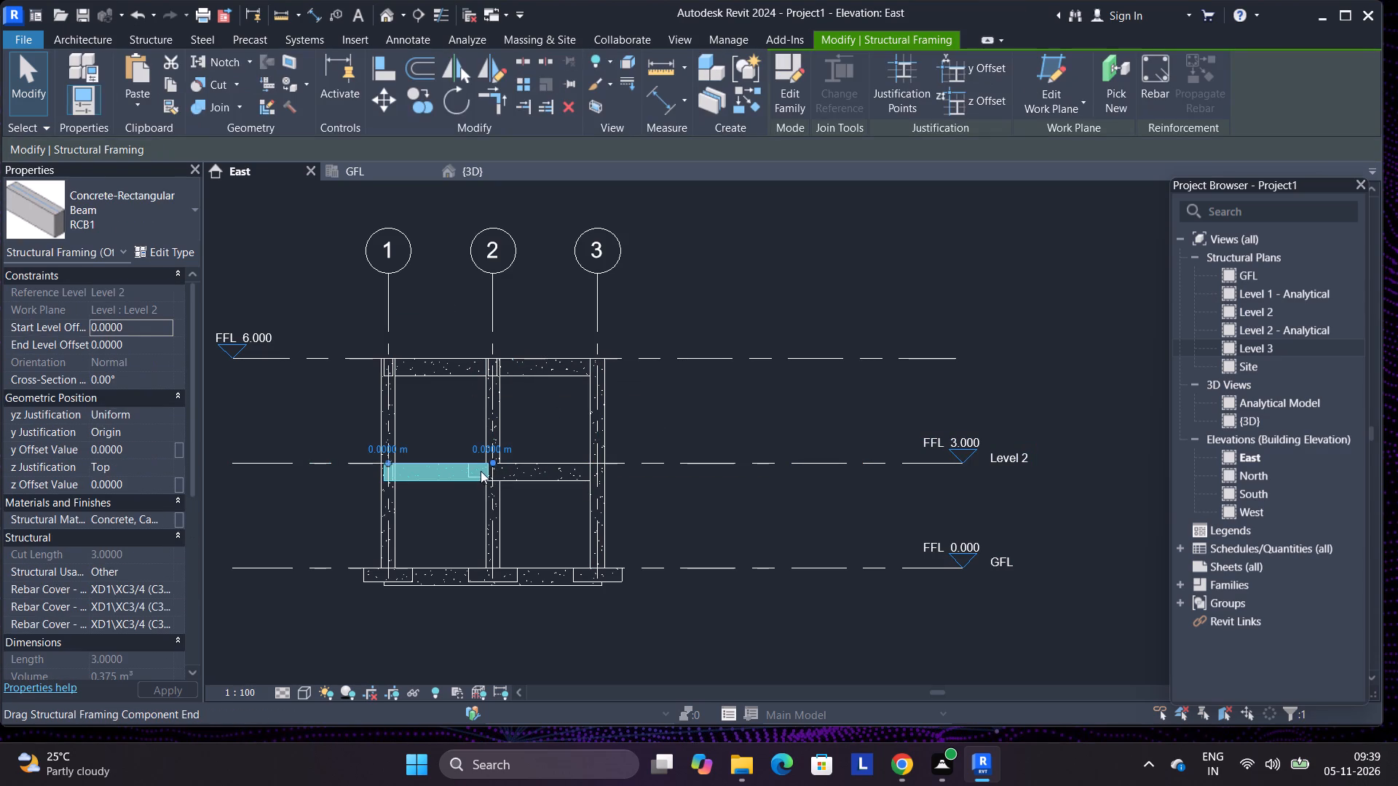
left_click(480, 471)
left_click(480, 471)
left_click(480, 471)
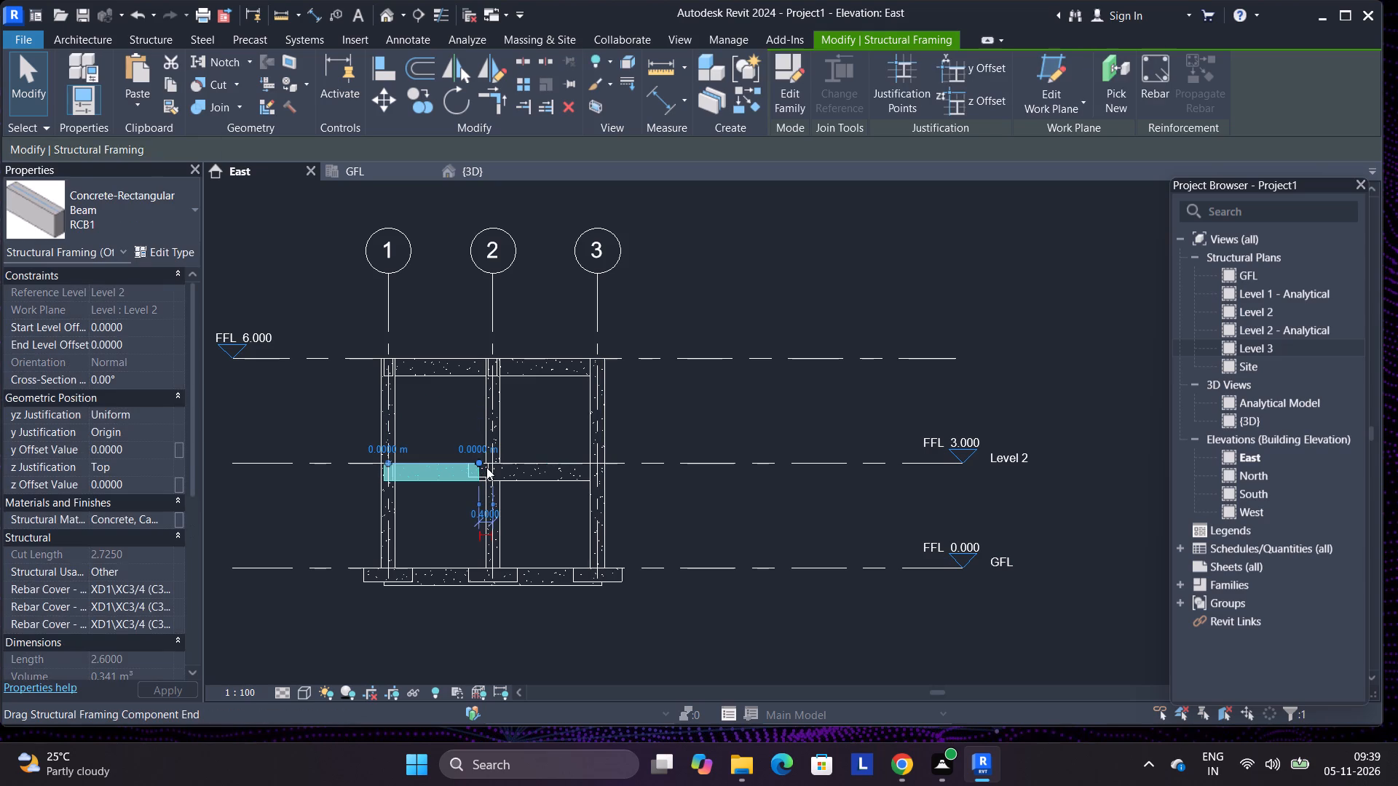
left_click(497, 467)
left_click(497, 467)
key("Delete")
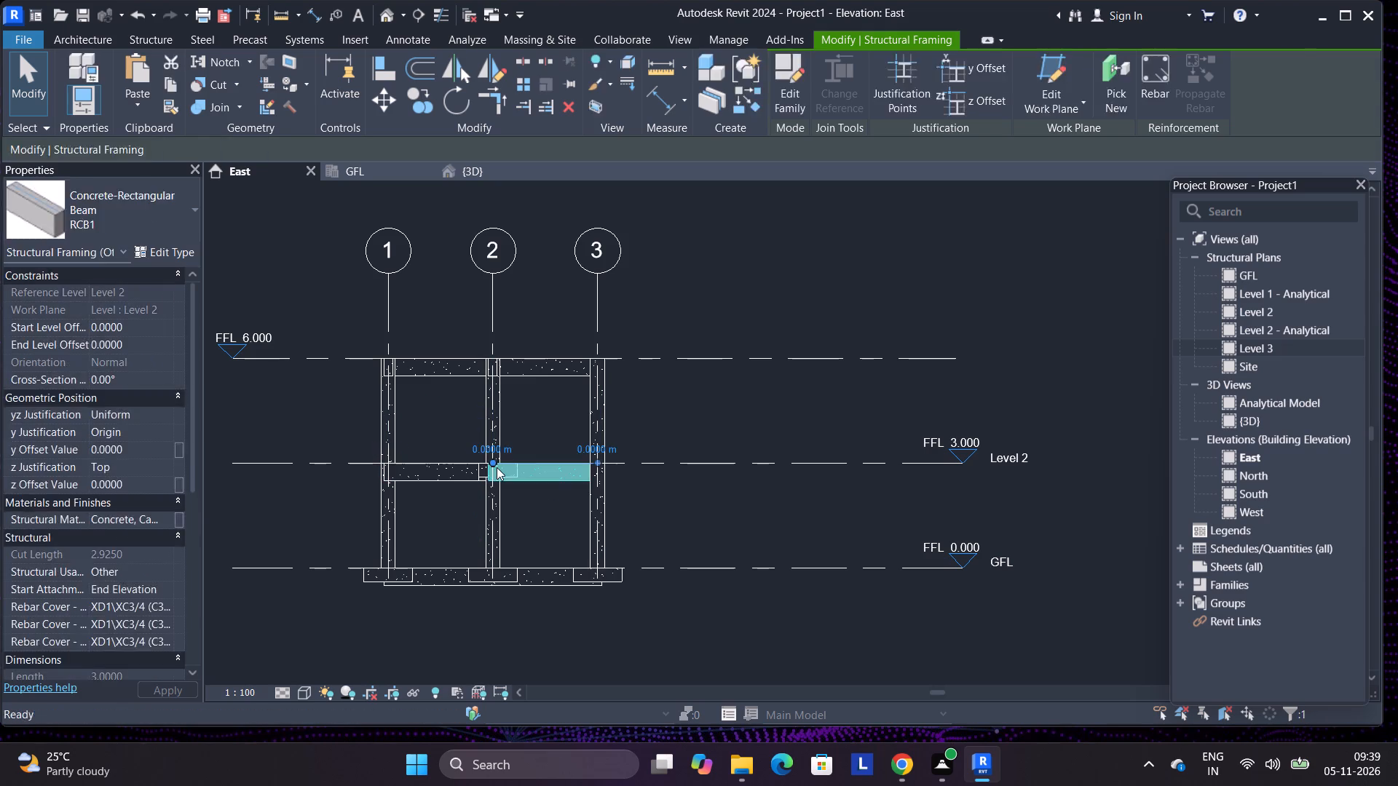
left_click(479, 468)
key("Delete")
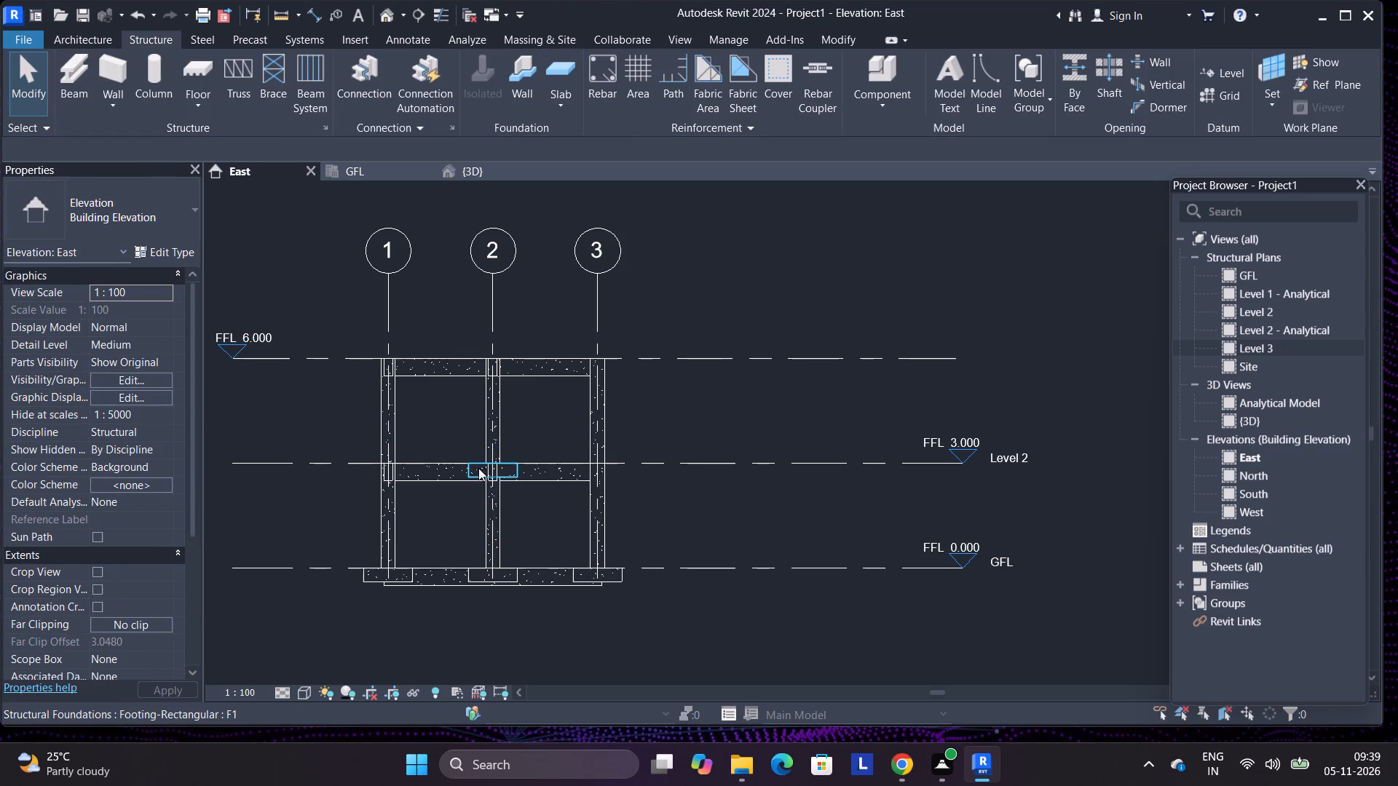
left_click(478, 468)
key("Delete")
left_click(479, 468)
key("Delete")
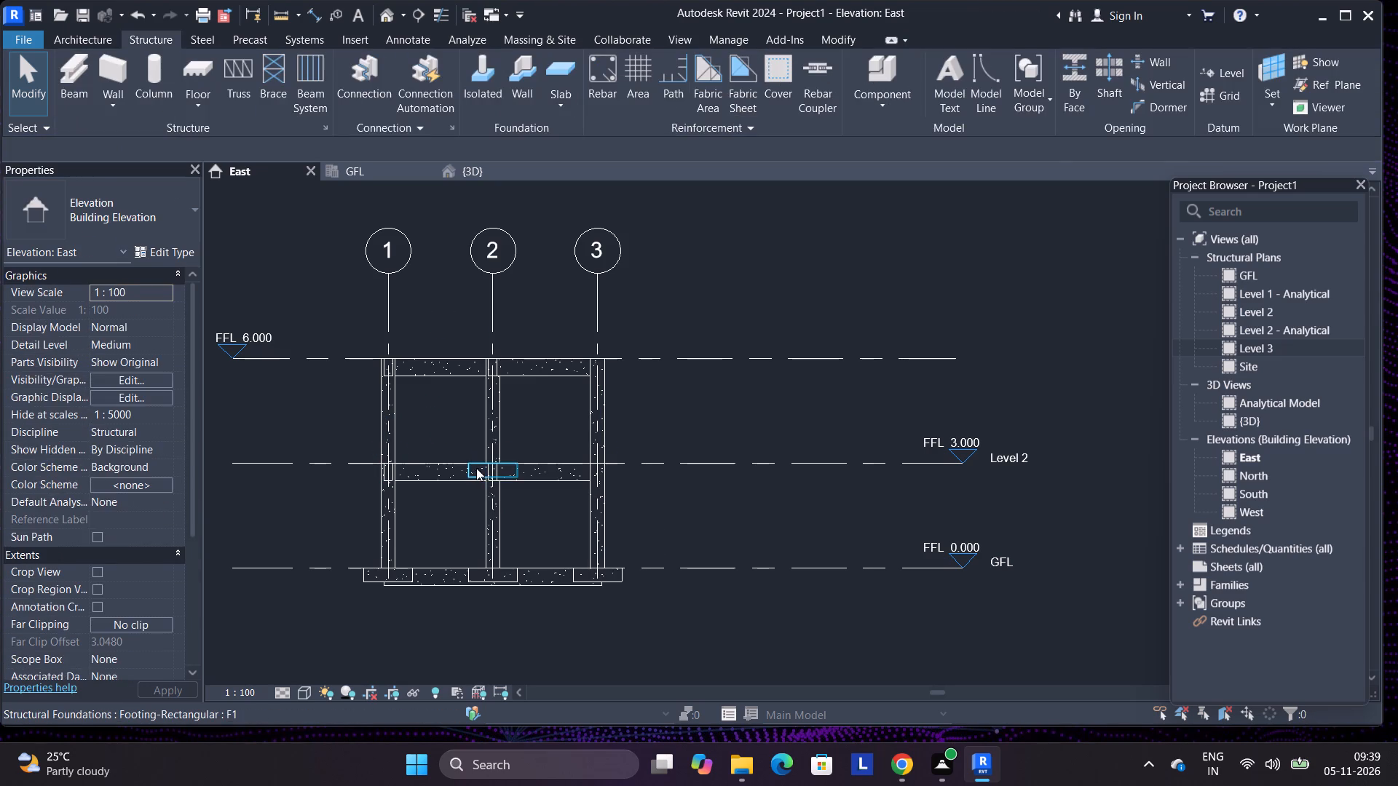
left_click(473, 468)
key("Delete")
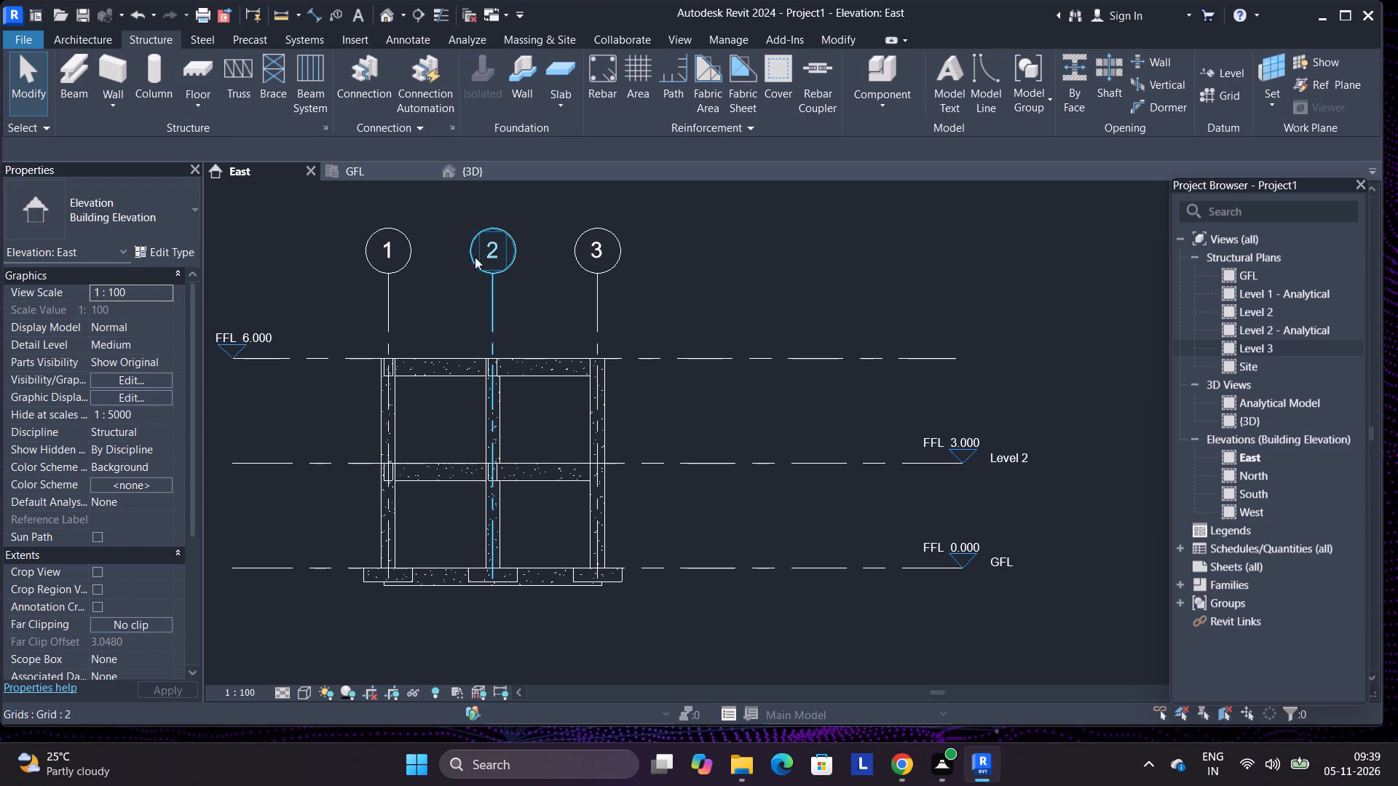
Check the frame in 3D and undo the footing deletions and the beam additions at Levels 2 and 3.
left_click(504, 167)
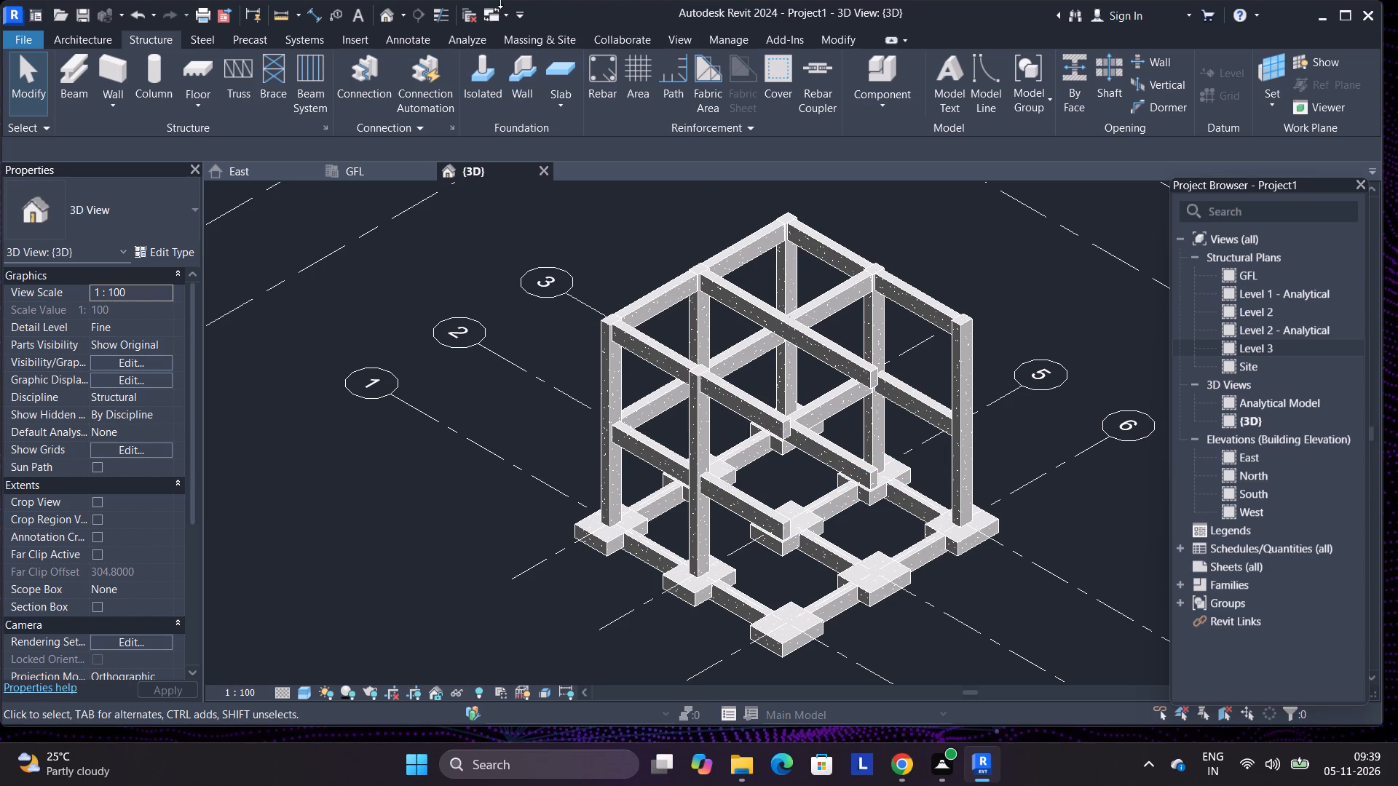
left_click(262, 169)
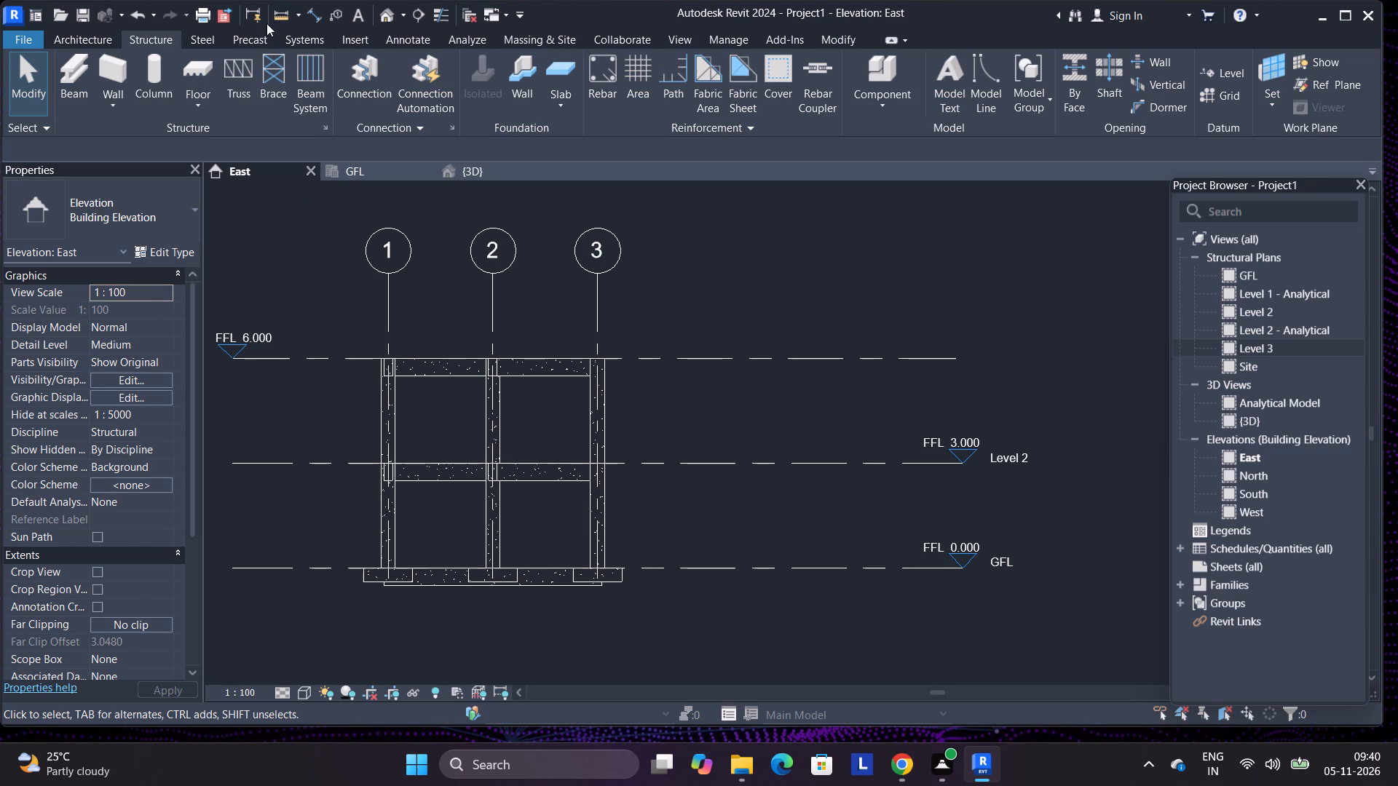
left_click(132, 11)
left_click(133, 11)
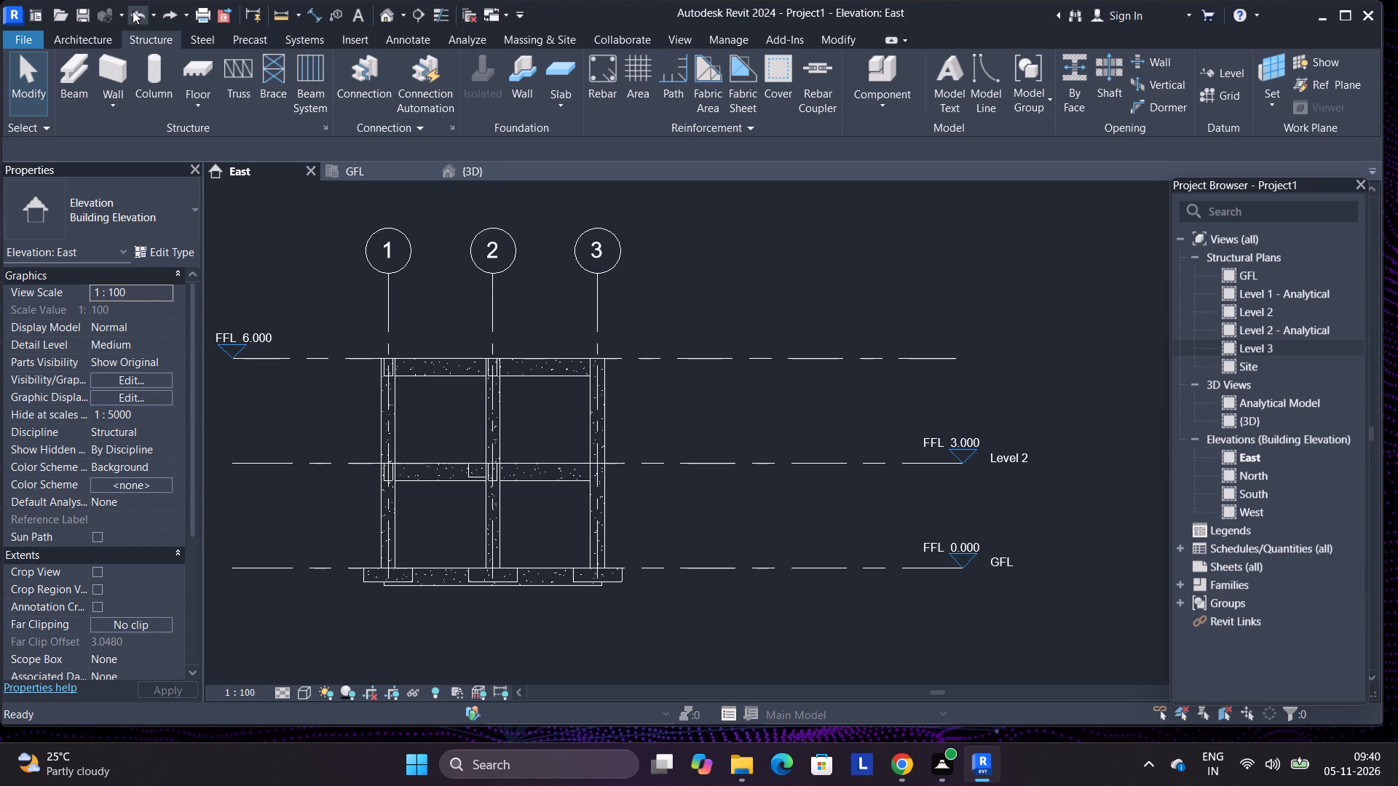
triple_click(133, 11)
triple_click(133, 11)
double_click(133, 11)
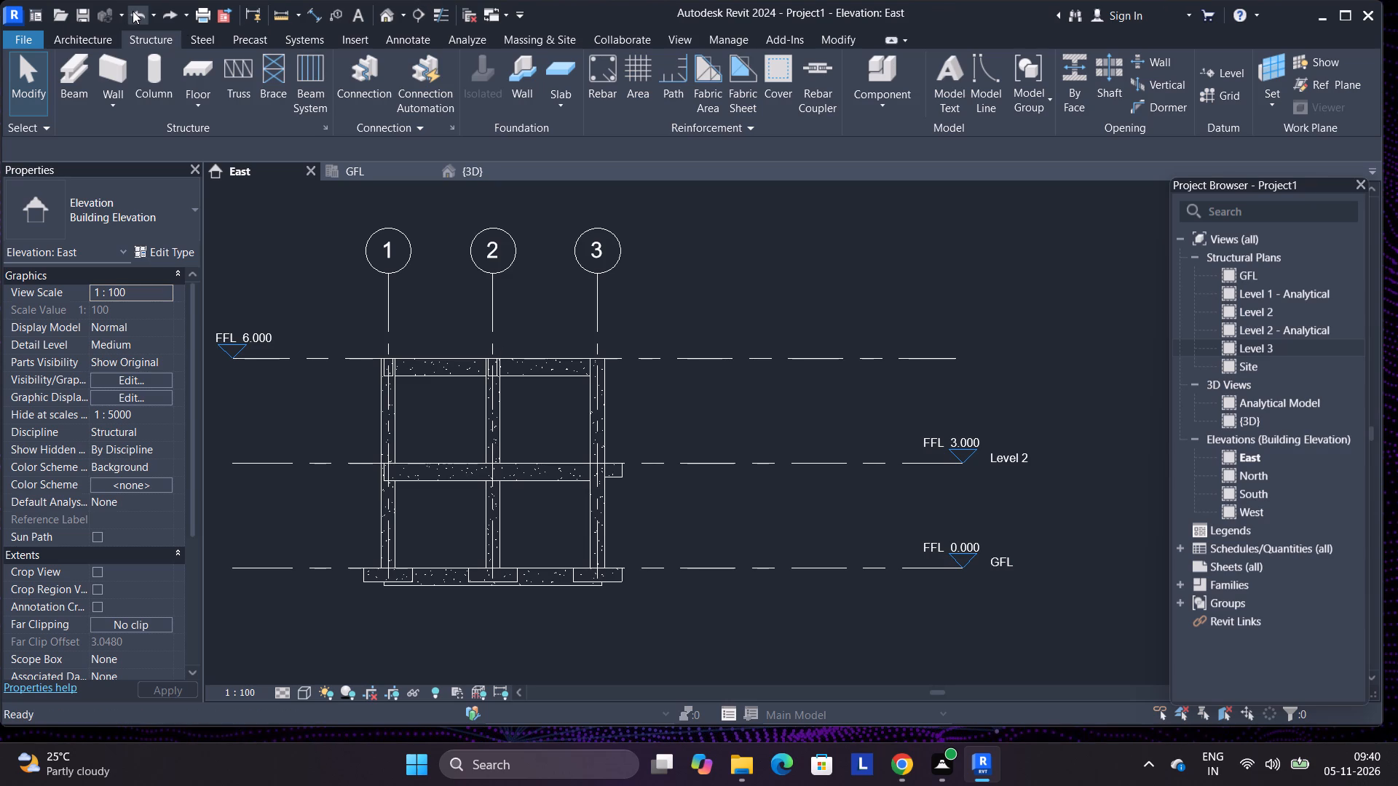
triple_click(133, 11)
triple_click(133, 11)
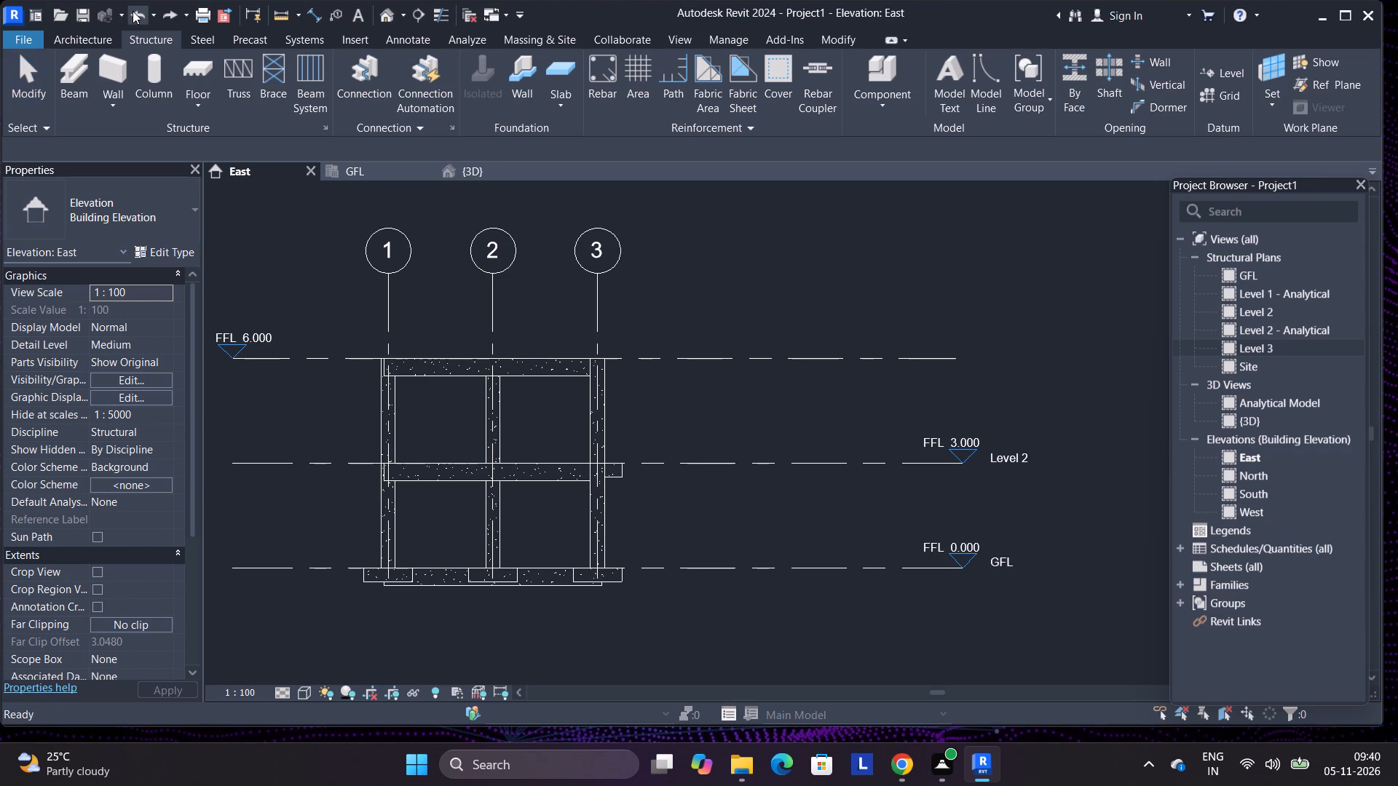
triple_click(133, 11)
triple_click(133, 11)
triple_click(133, 11)
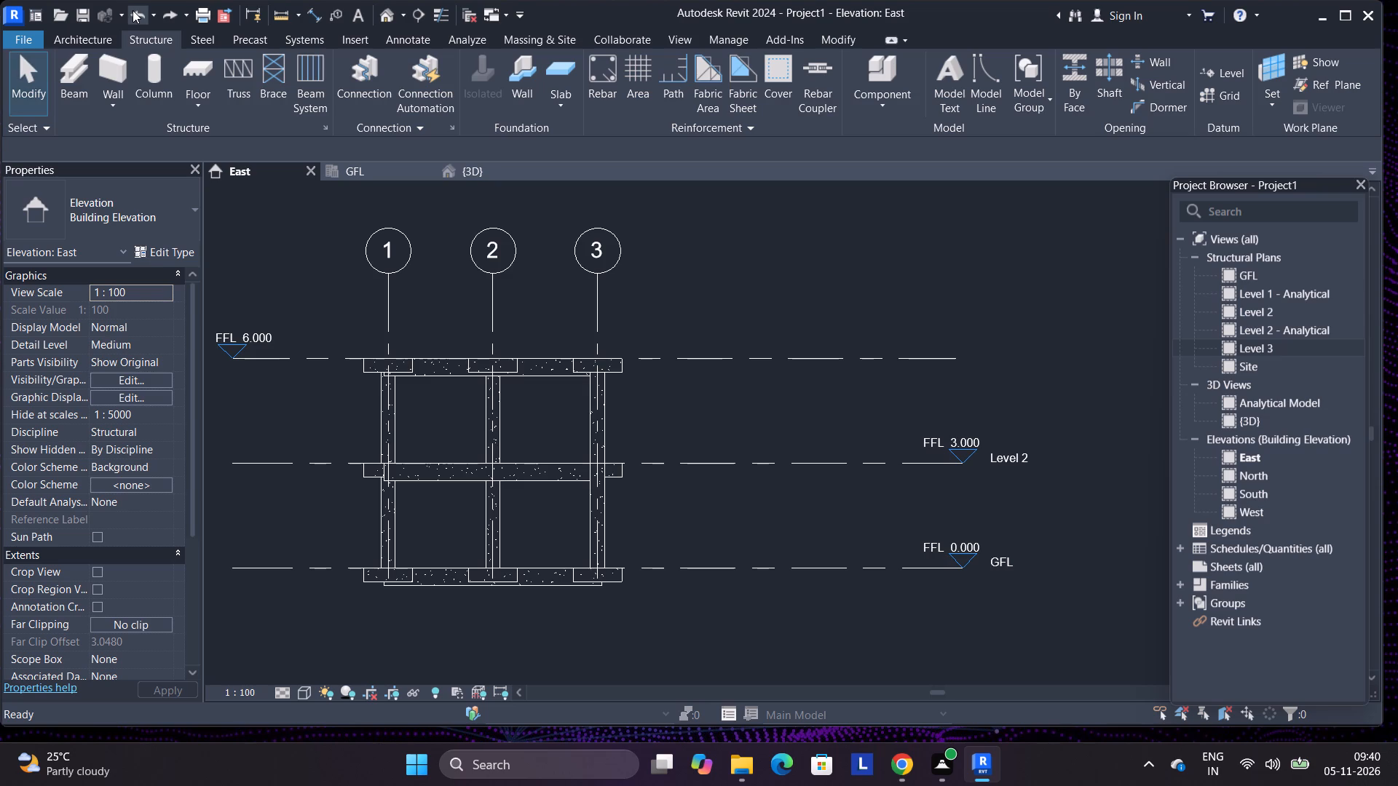
triple_click(133, 10)
double_click(133, 10)
triple_click(133, 10)
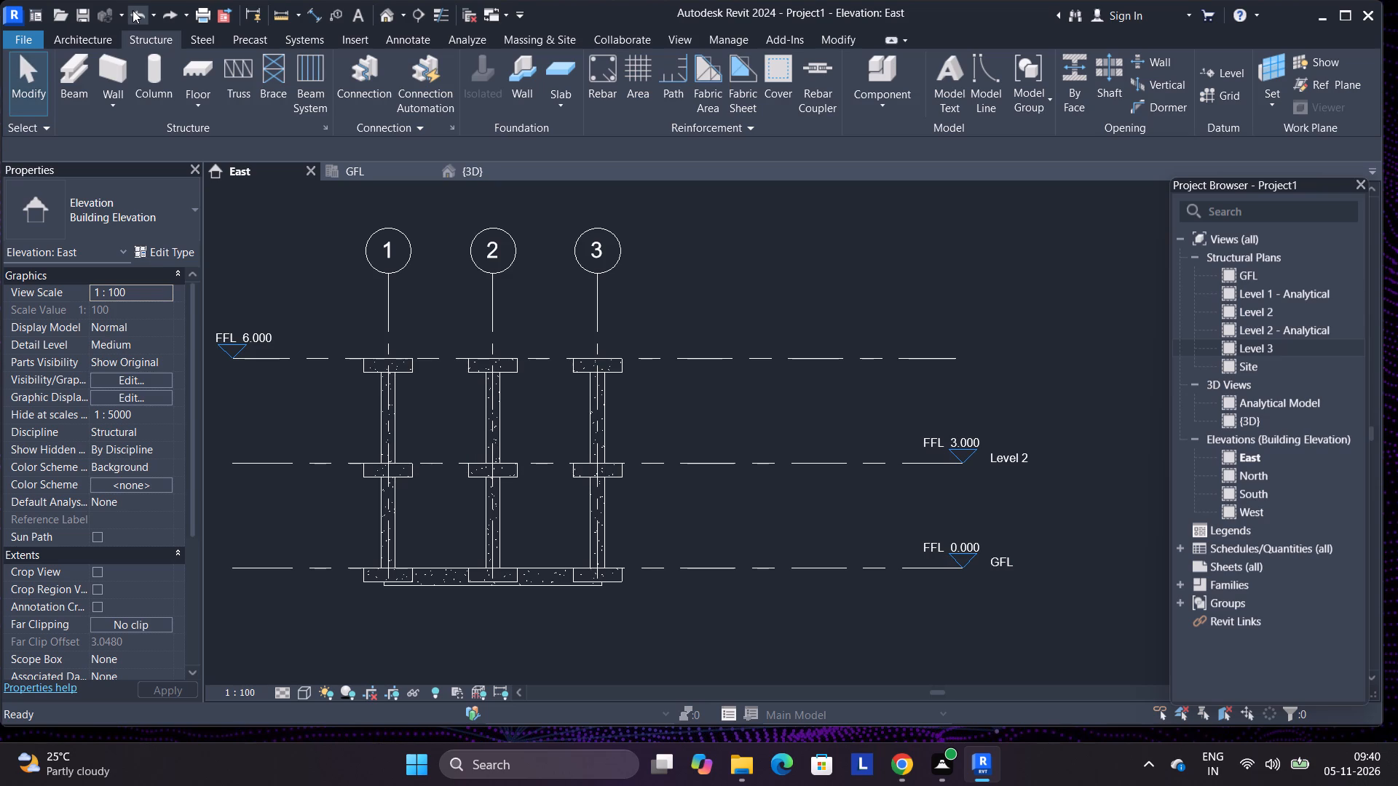
double_click(133, 10)
triple_click(133, 10)
left_click(133, 9)
Delete the overlapping F1 rectangular footings on grid 3 at Level 3 in the East elevation.
left_click(411, 362)
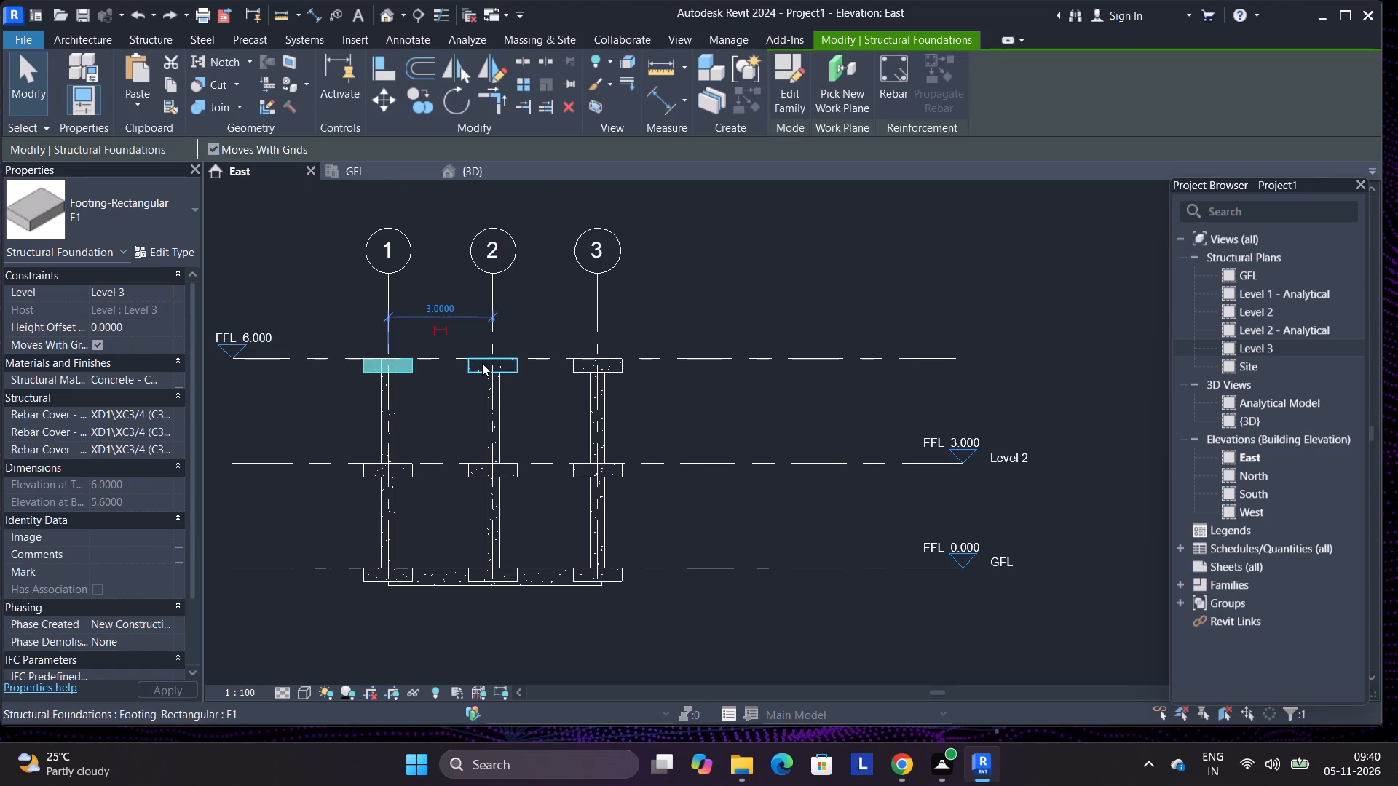
left_click(482, 363)
left_click(571, 364)
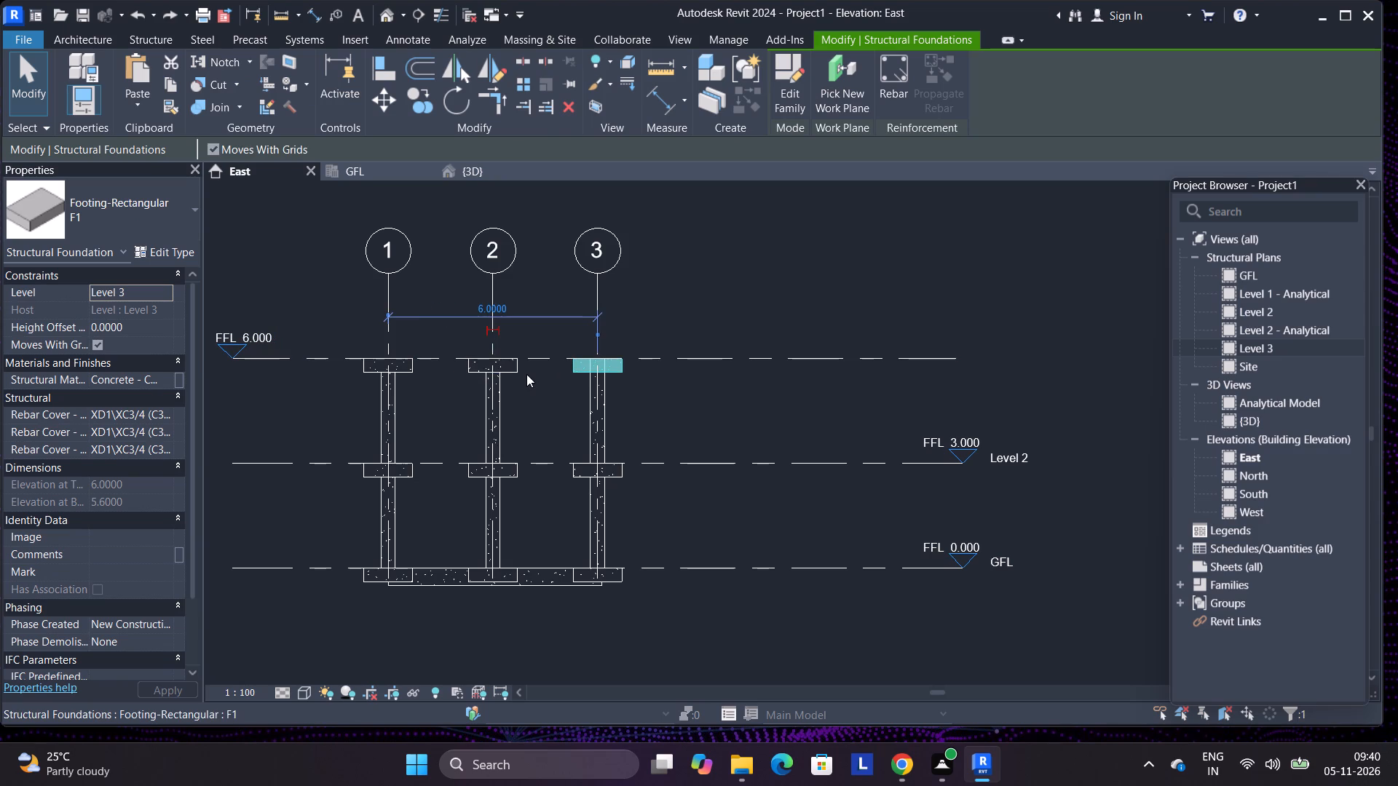
scroll(532, 378, "down", 1)
key("Delete")
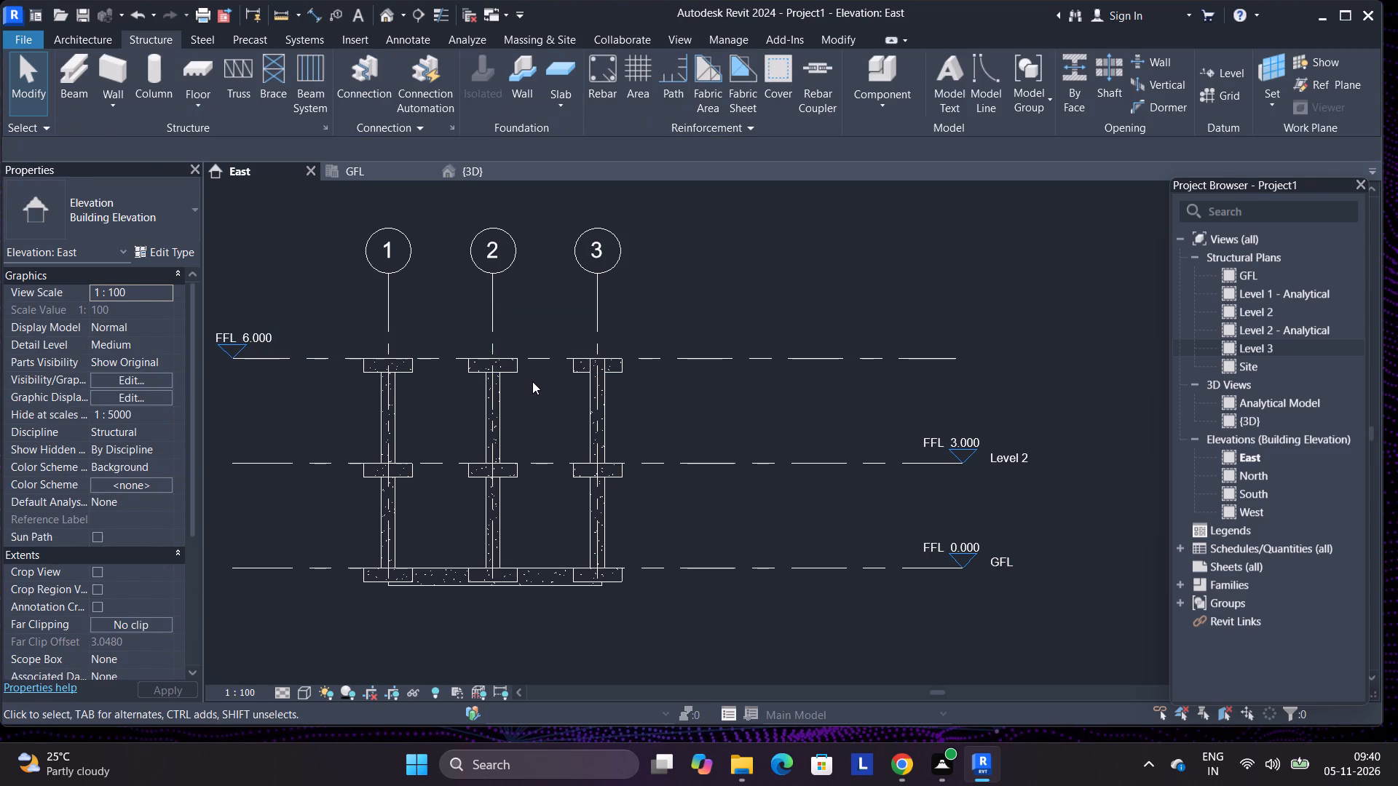
left_click(571, 369)
key("Delete")
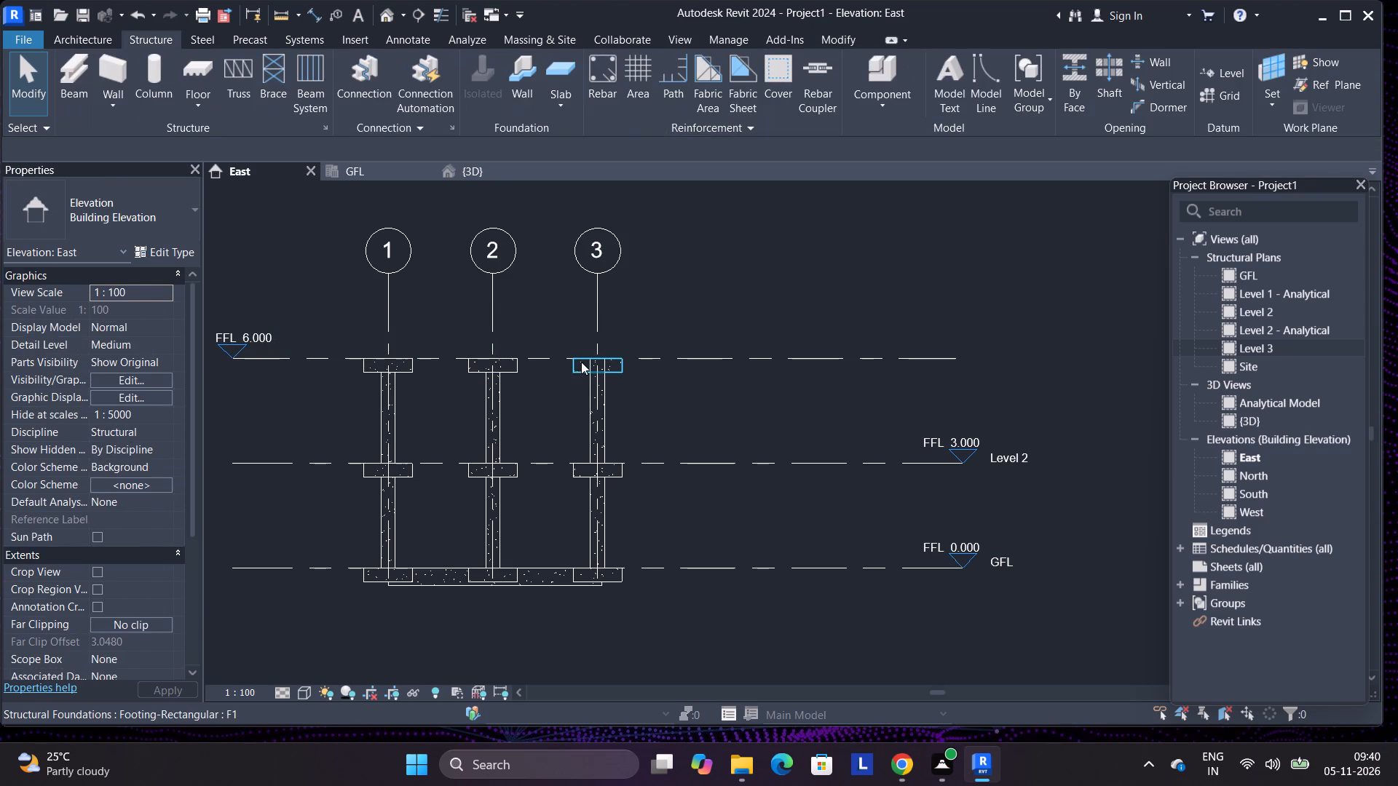
left_click(581, 362)
key("Delete")
Delete the overlapping F1 rectangular footings on grid 2 at Level 3.
left_click(503, 369)
key("Delete")
left_click(505, 367)
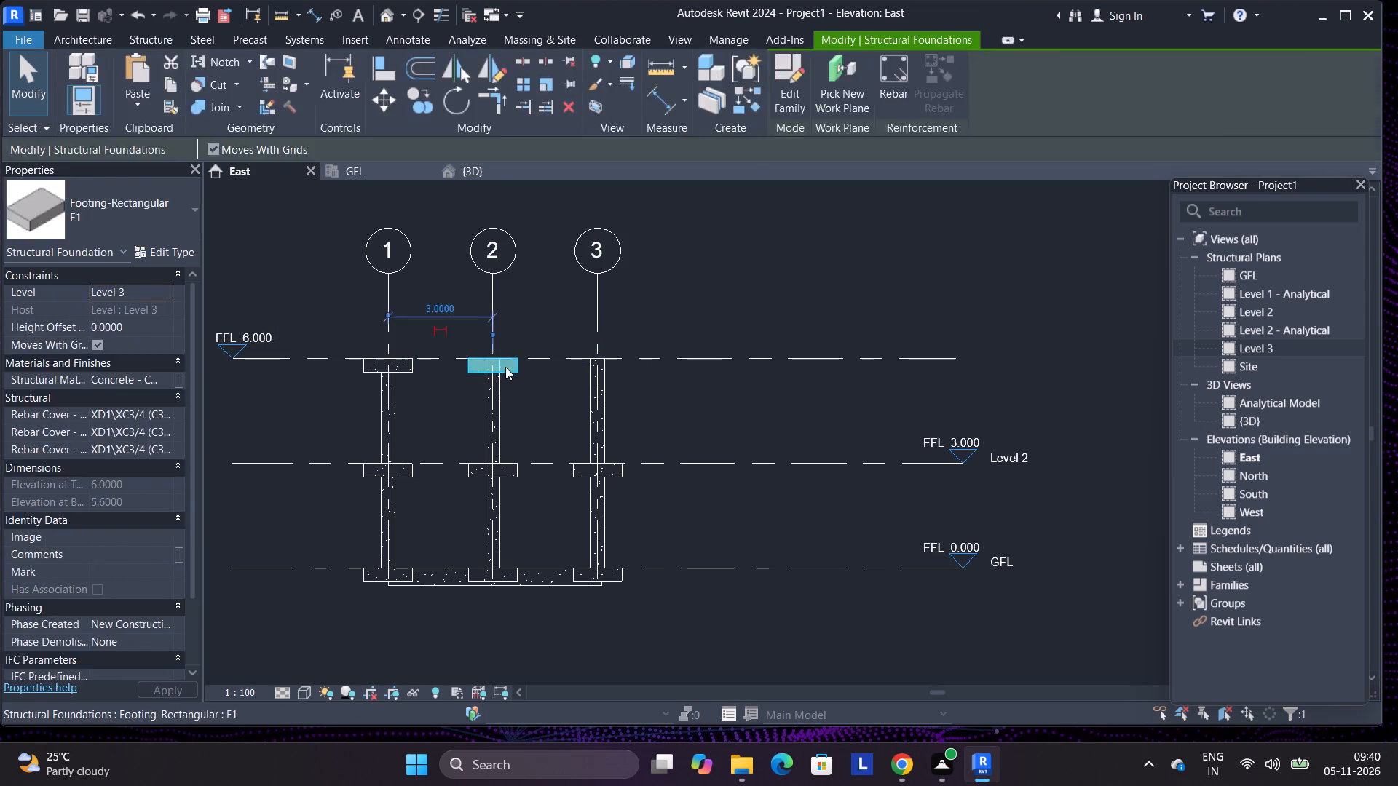
key("Delete")
left_click(505, 364)
key("Delete")
left_click(507, 363)
key("Delete")
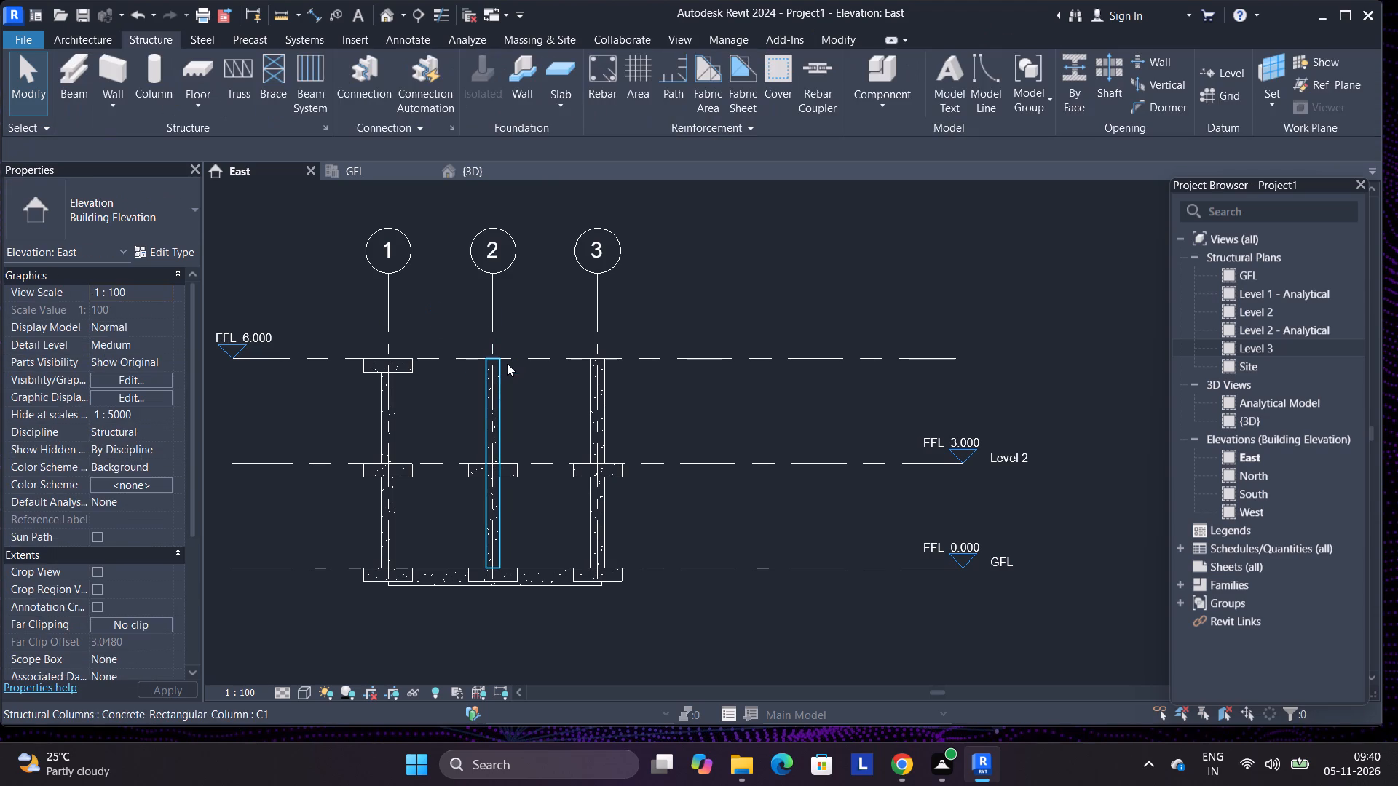
Delete the overlapping F1 rectangular footings on grid 1 at Level 3, keeping the columns.
left_click(397, 360)
key("Delete")
left_click(399, 362)
key("Delete")
left_click(400, 362)
key("Delete")
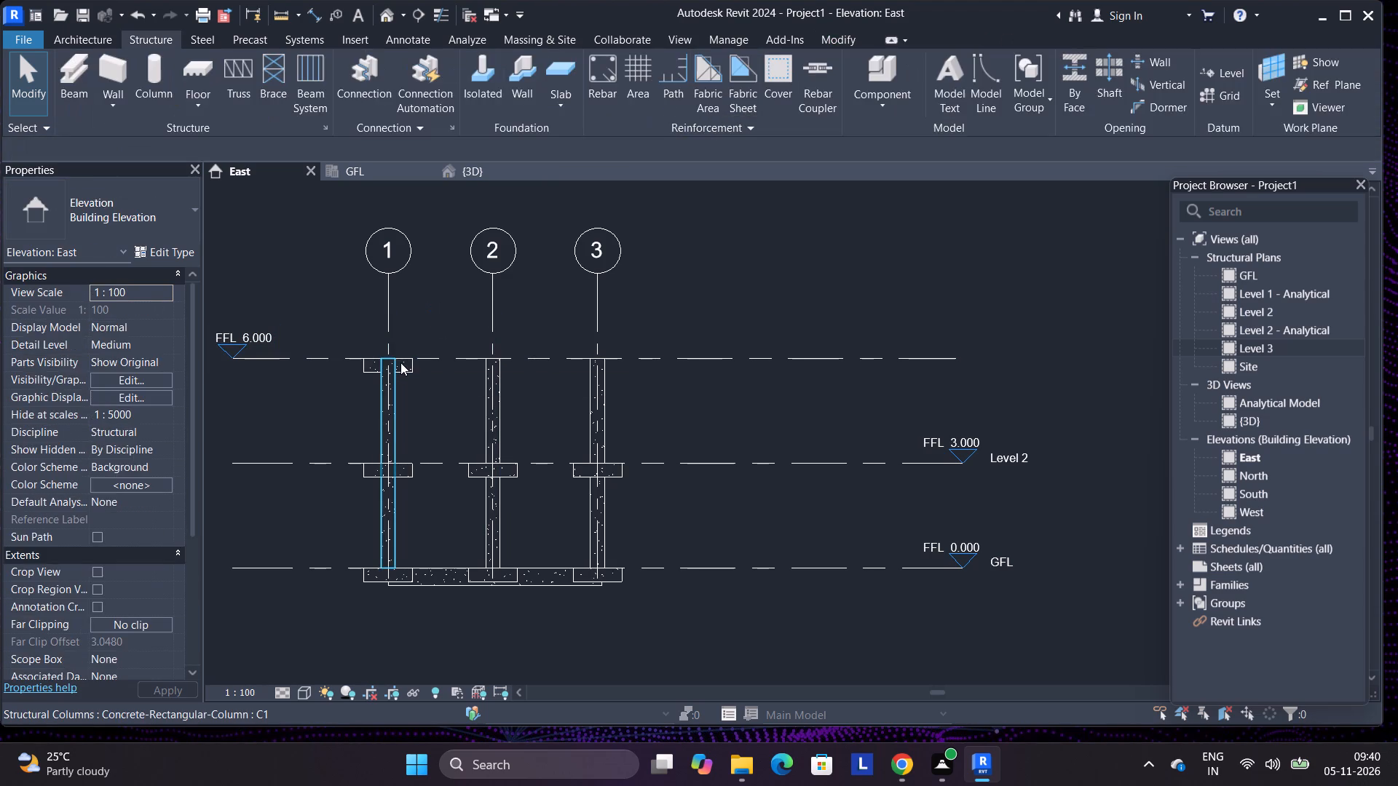
left_click(400, 362)
key("Delete")
left_click(400, 362)
left_click(410, 364)
key("Delete")
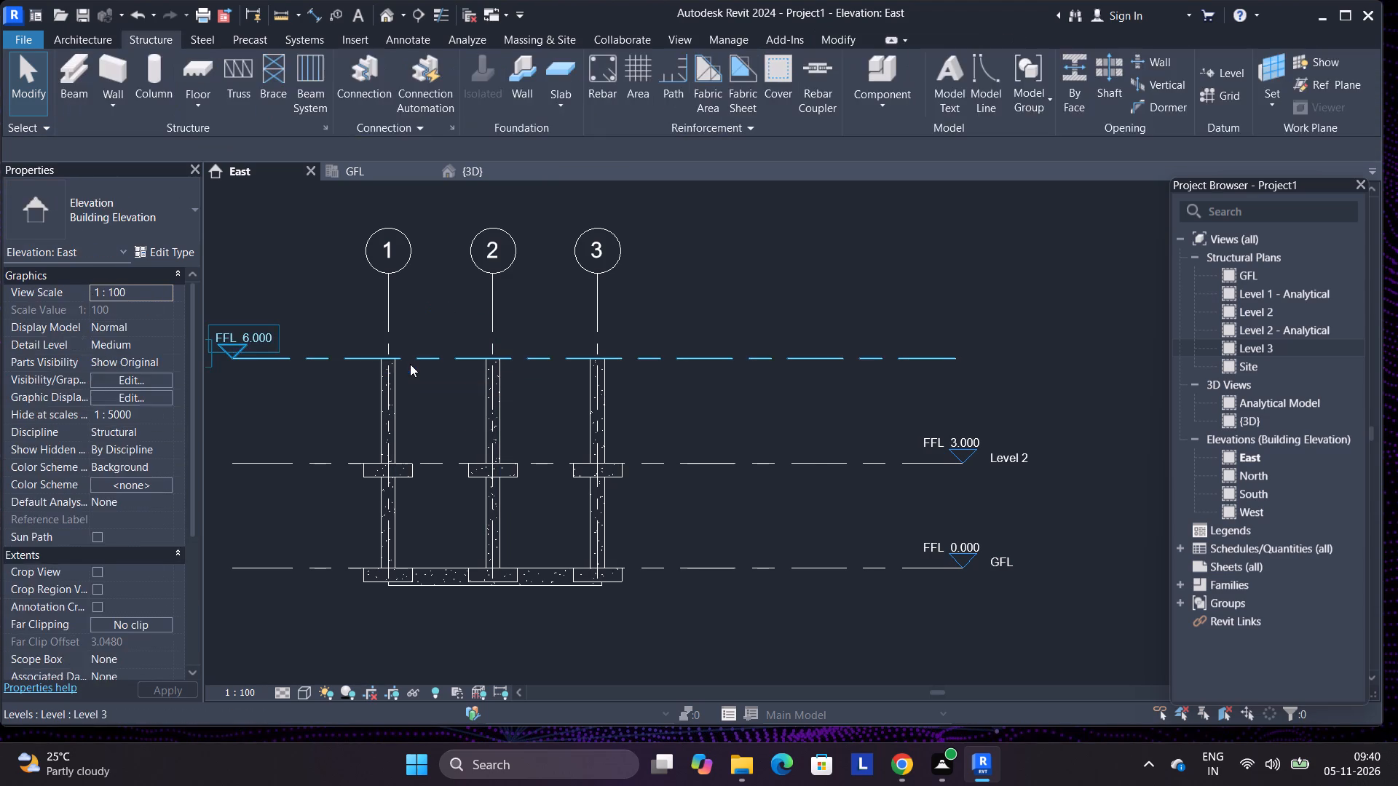
left_click(410, 364)
Delete the overlapping F1 rectangular footings on grid 1 at Level 2.
left_click(406, 467)
key("Delete")
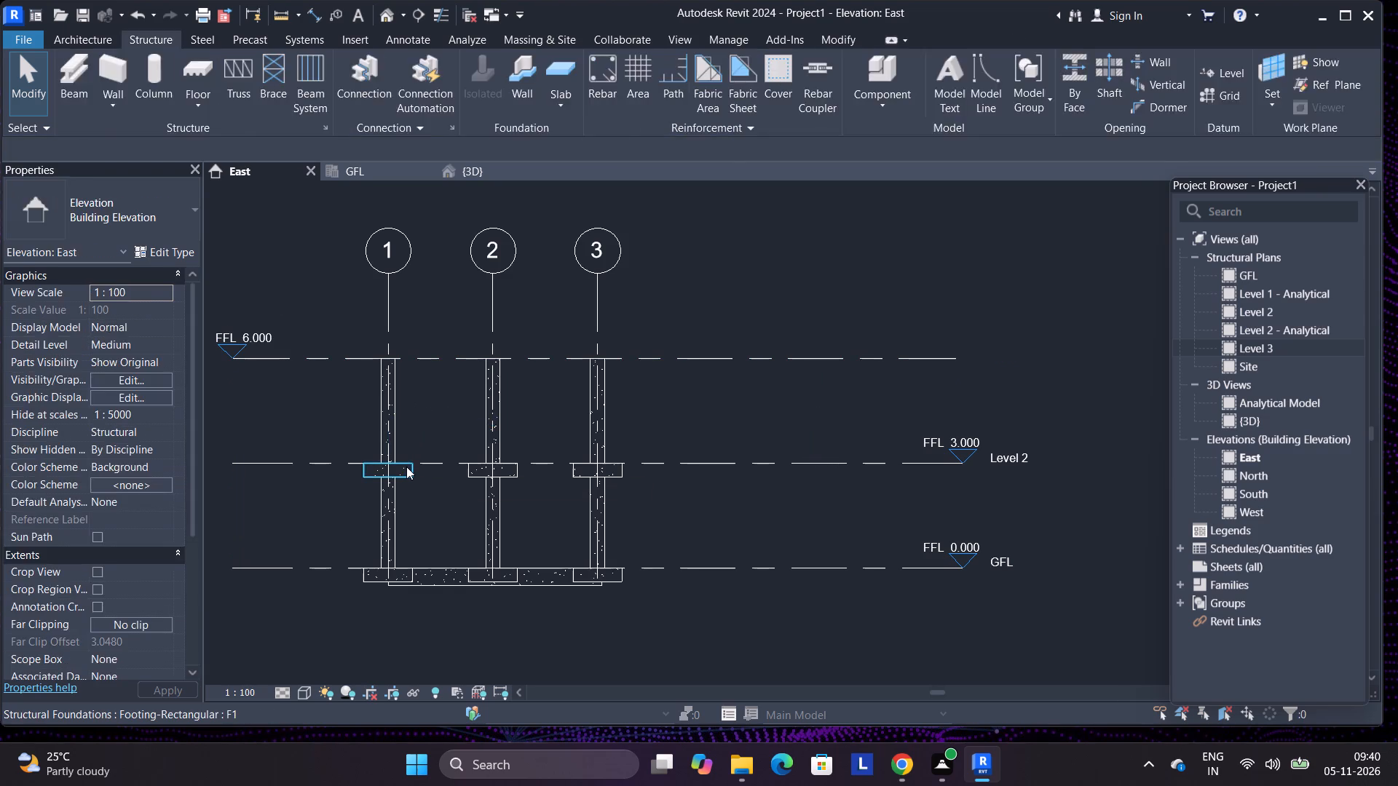
left_click(406, 467)
key("Delete")
key("Delete")
left_click(406, 467)
key("Delete")
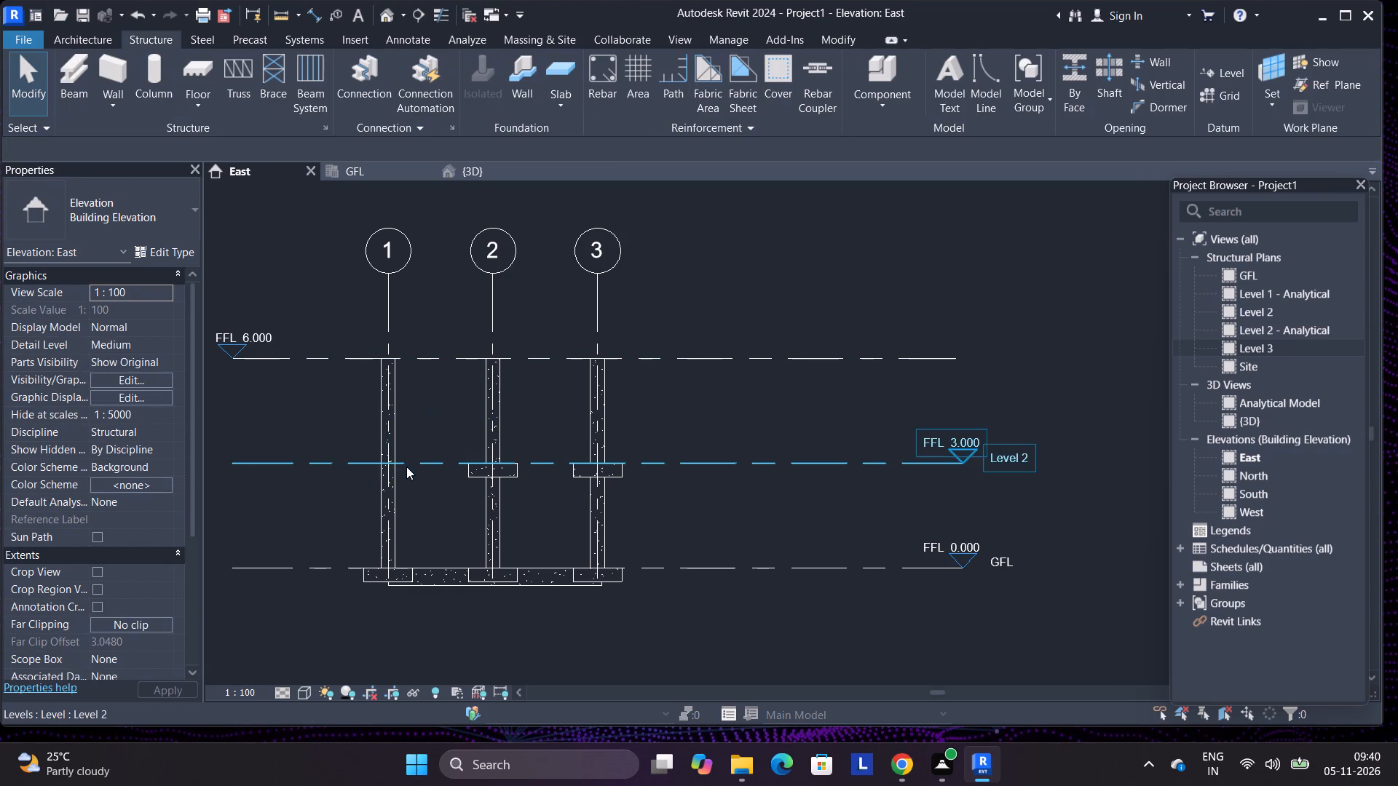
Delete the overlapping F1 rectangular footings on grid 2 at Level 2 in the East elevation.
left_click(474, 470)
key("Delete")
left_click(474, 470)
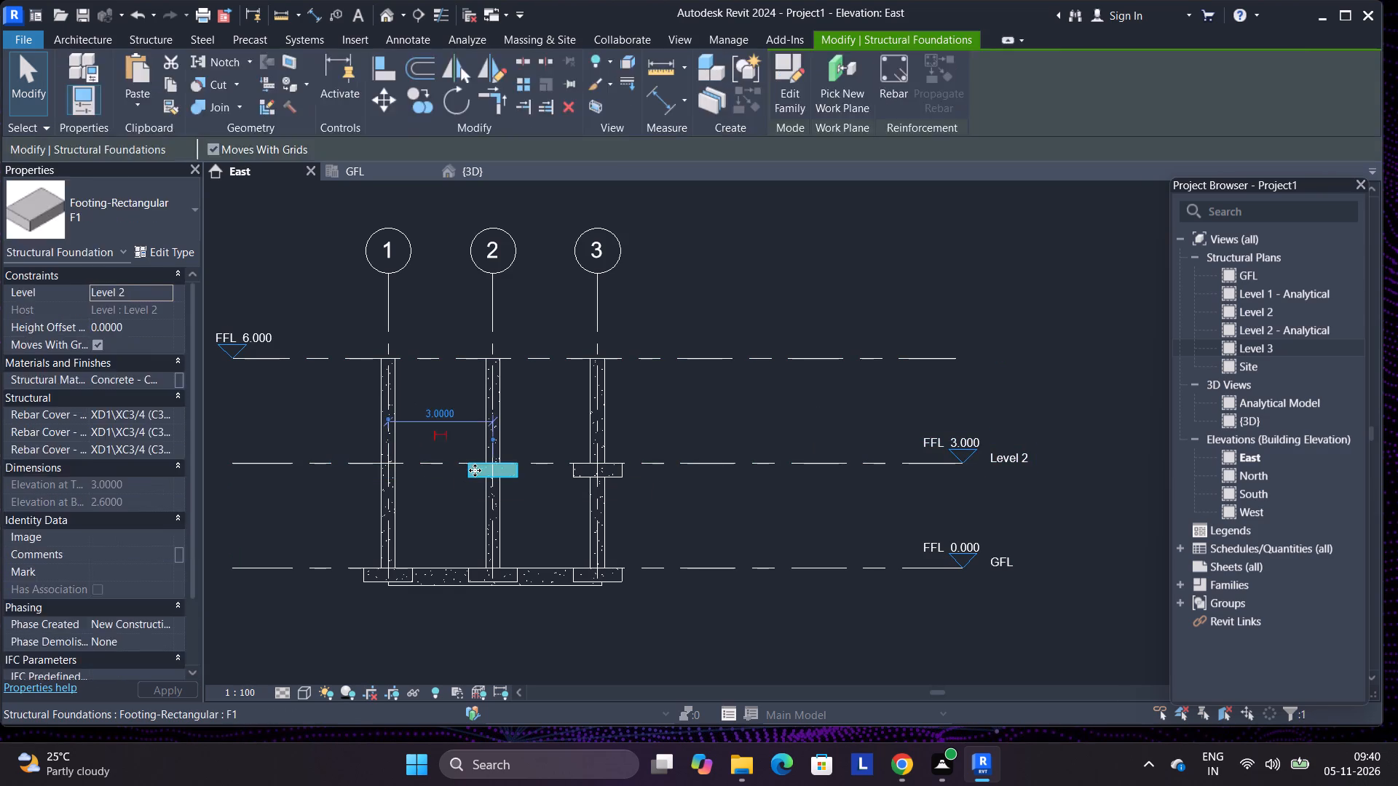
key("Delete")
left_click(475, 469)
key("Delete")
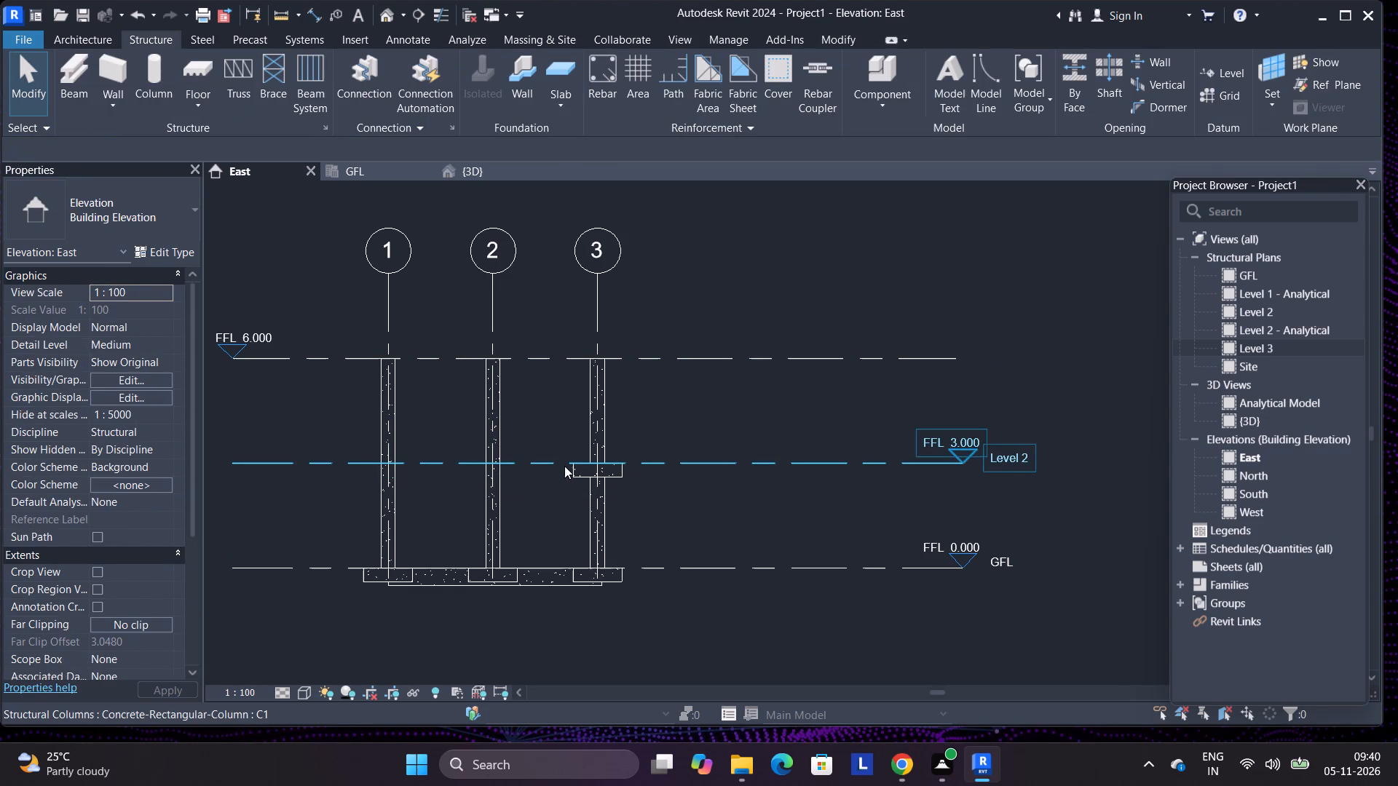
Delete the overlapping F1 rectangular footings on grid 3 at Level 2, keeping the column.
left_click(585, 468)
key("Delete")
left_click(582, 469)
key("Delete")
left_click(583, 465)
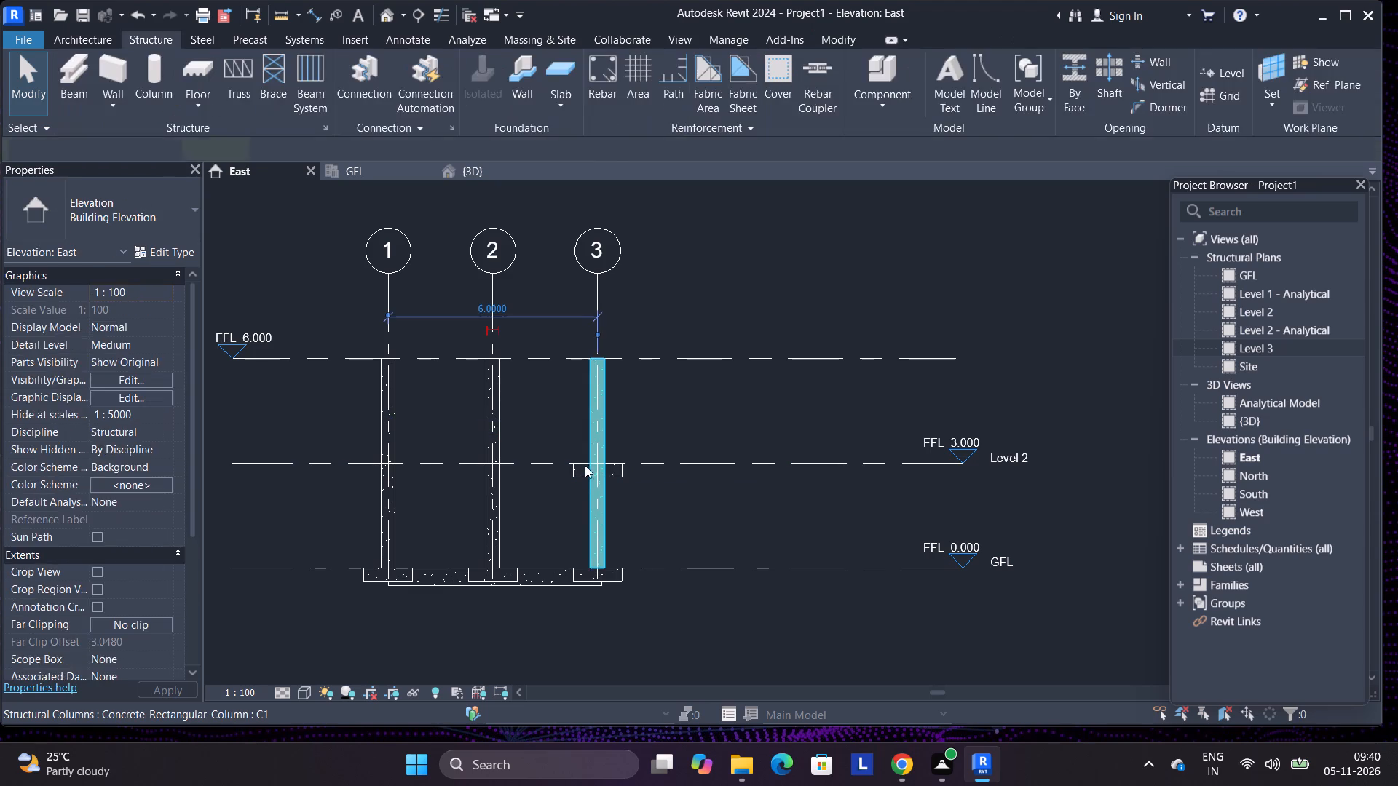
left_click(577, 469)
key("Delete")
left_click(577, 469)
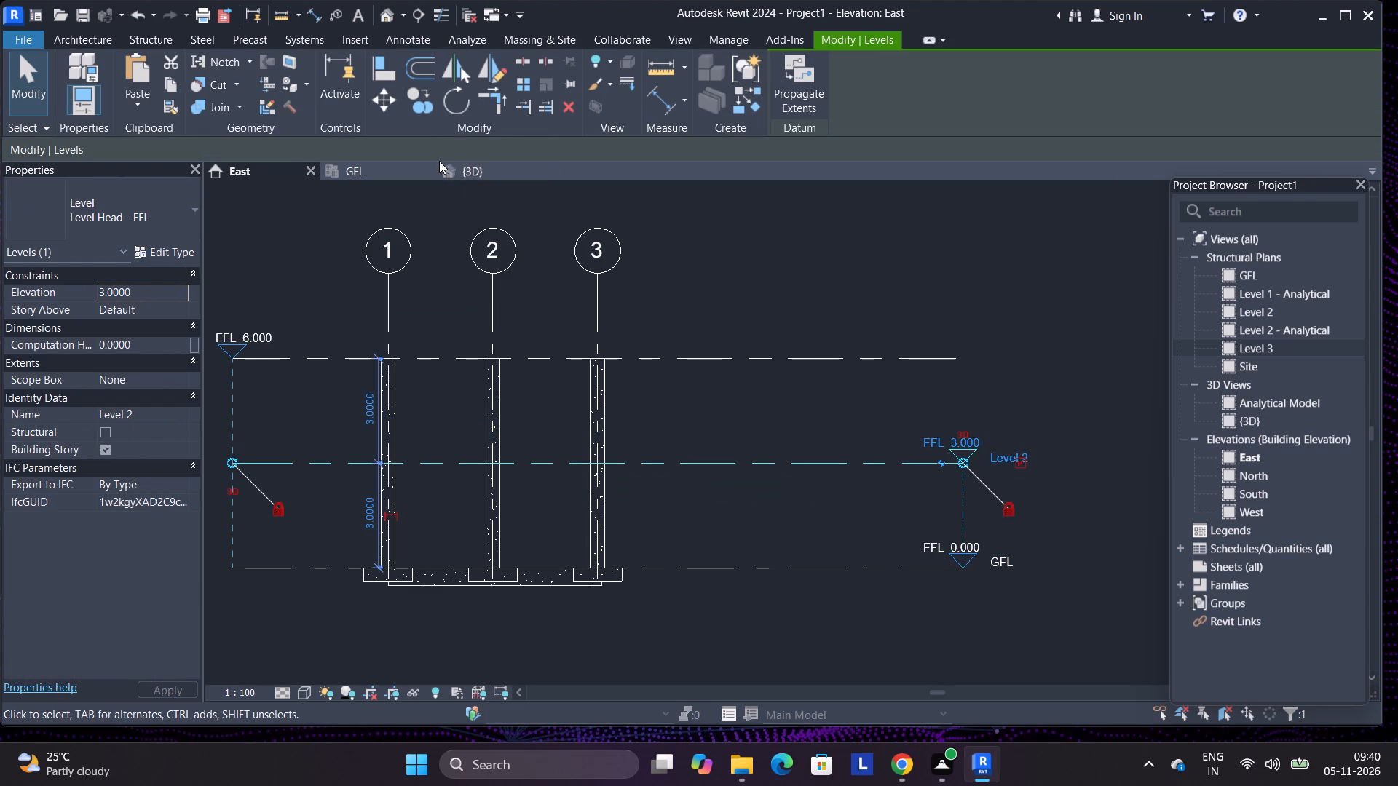
Check the model in 3D, and undo the footing deletions at Levels 2 and 3 in the East elevation.
left_click(489, 173)
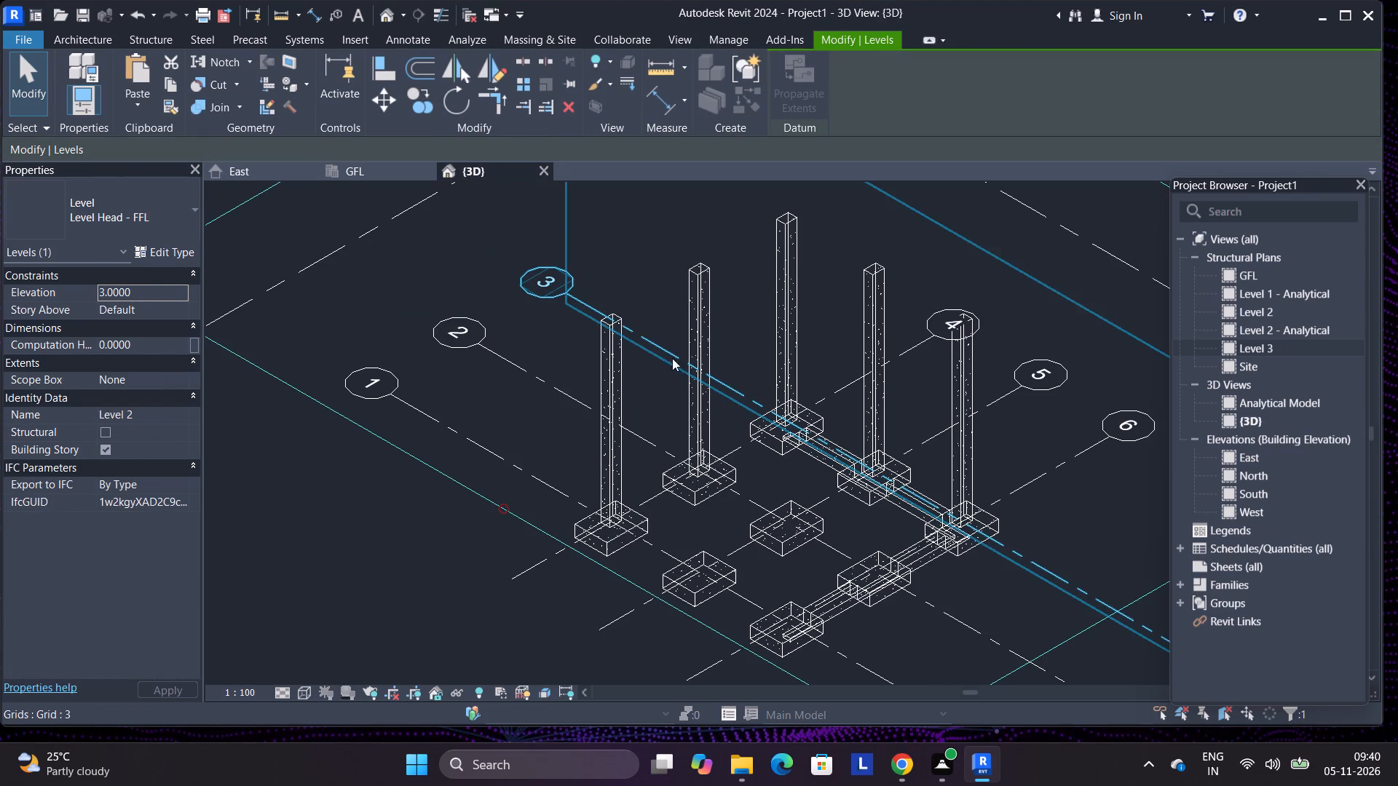
left_click(278, 182)
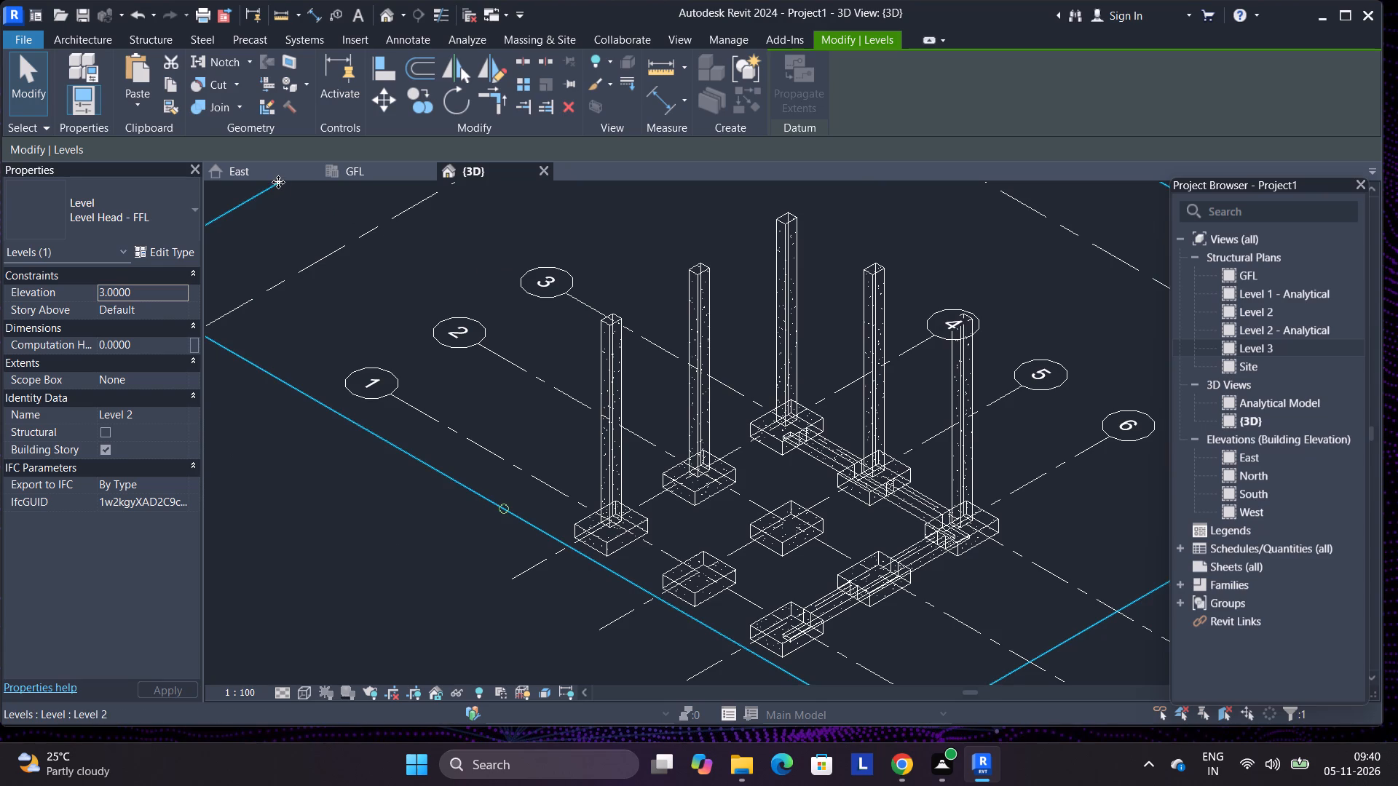
left_click(277, 174)
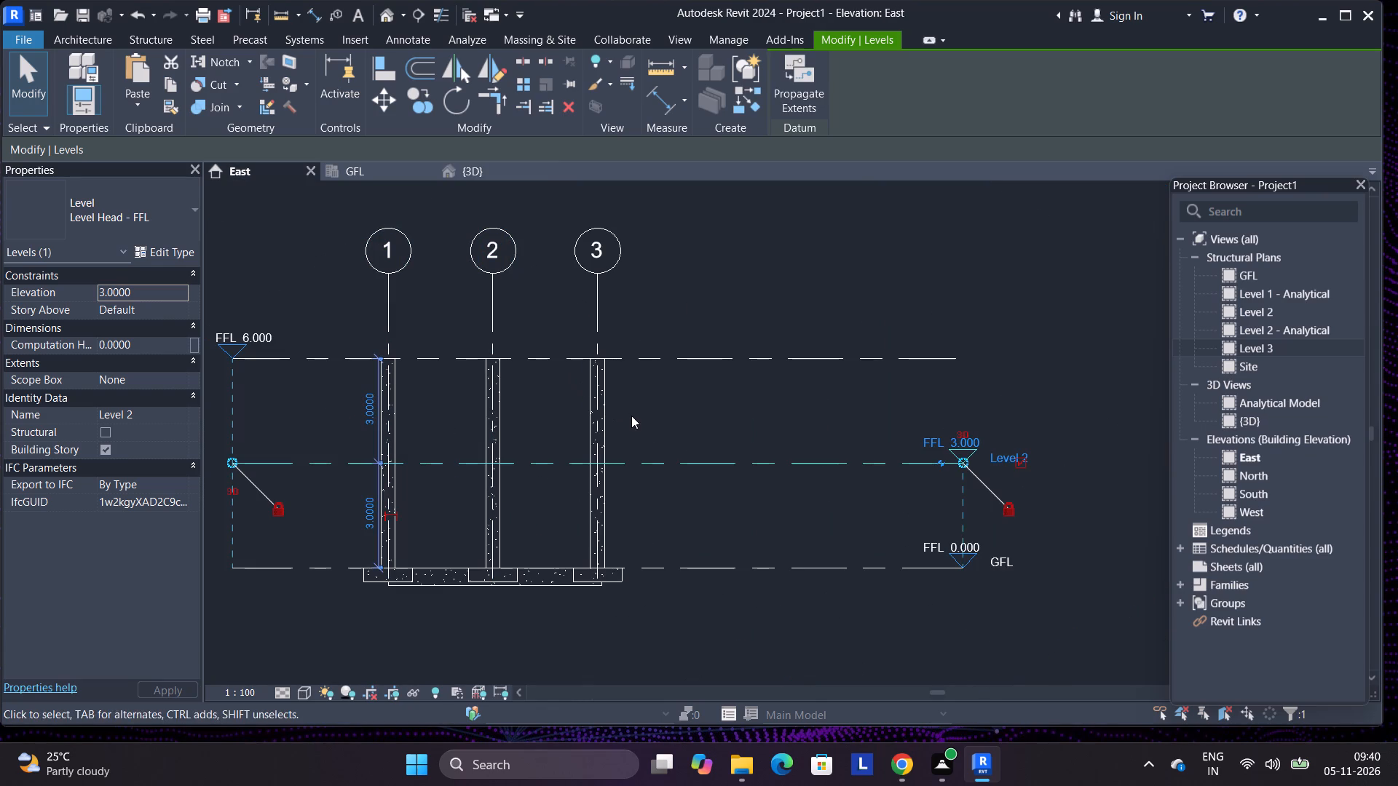
left_click(130, 10)
triple_click(130, 10)
left_click(130, 10)
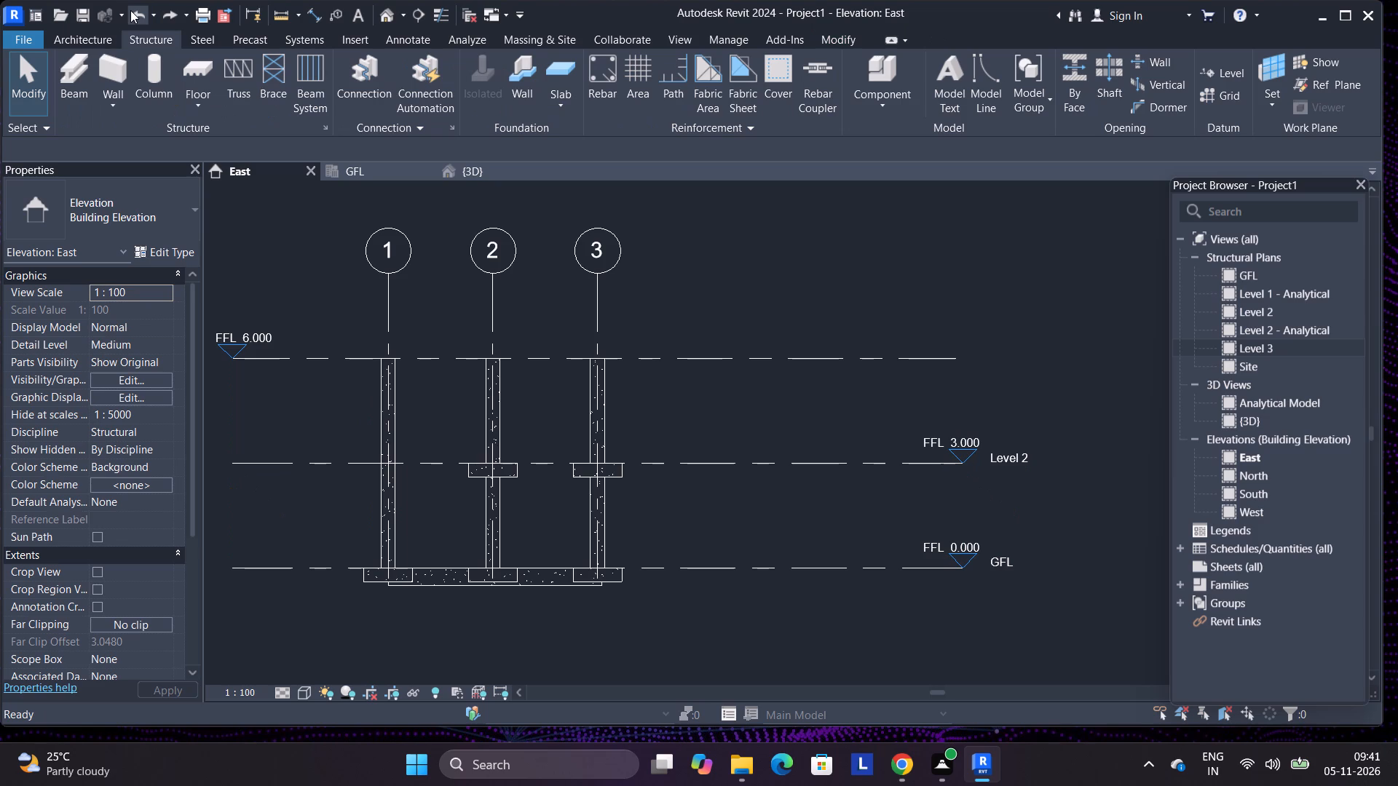
triple_click(130, 10)
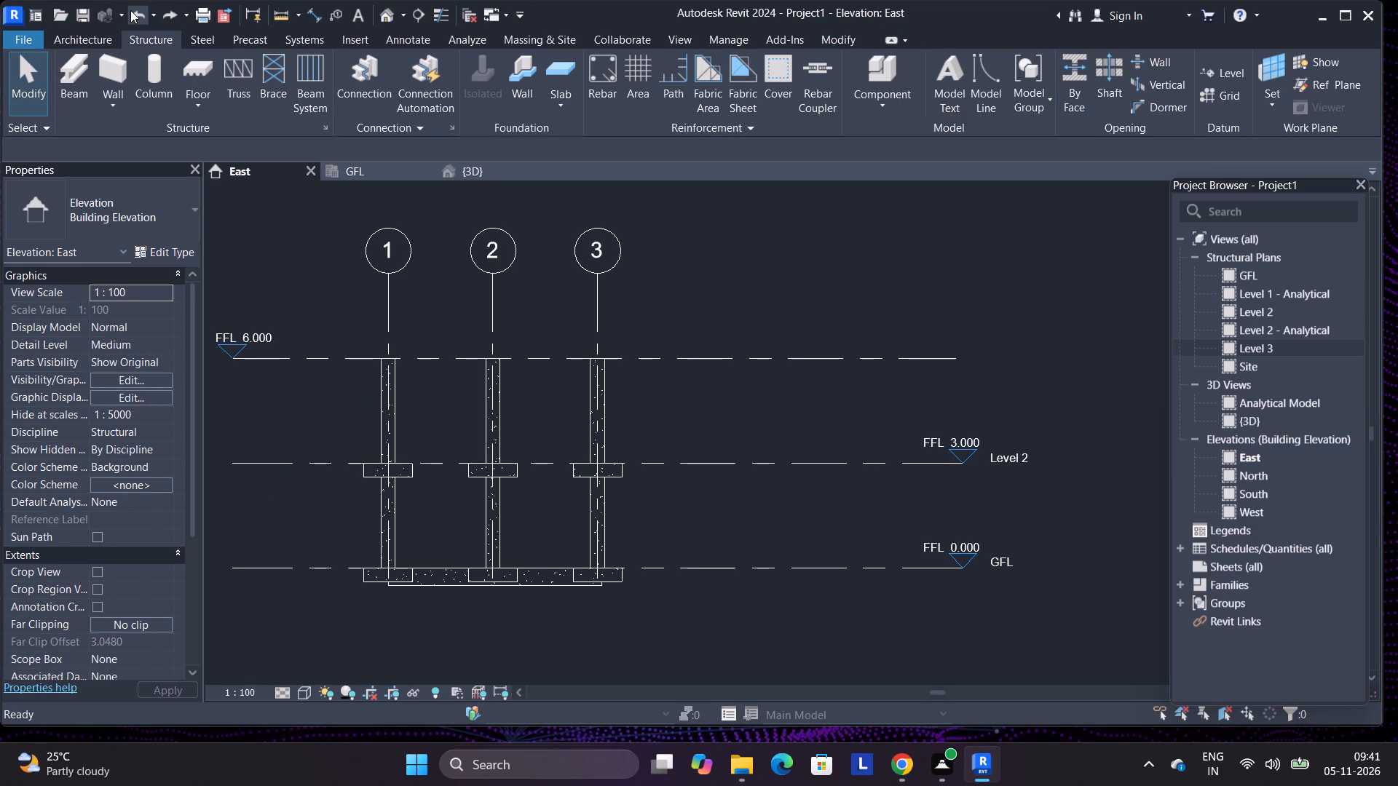
triple_click(130, 10)
triple_click(130, 10)
triple_click(130, 10)
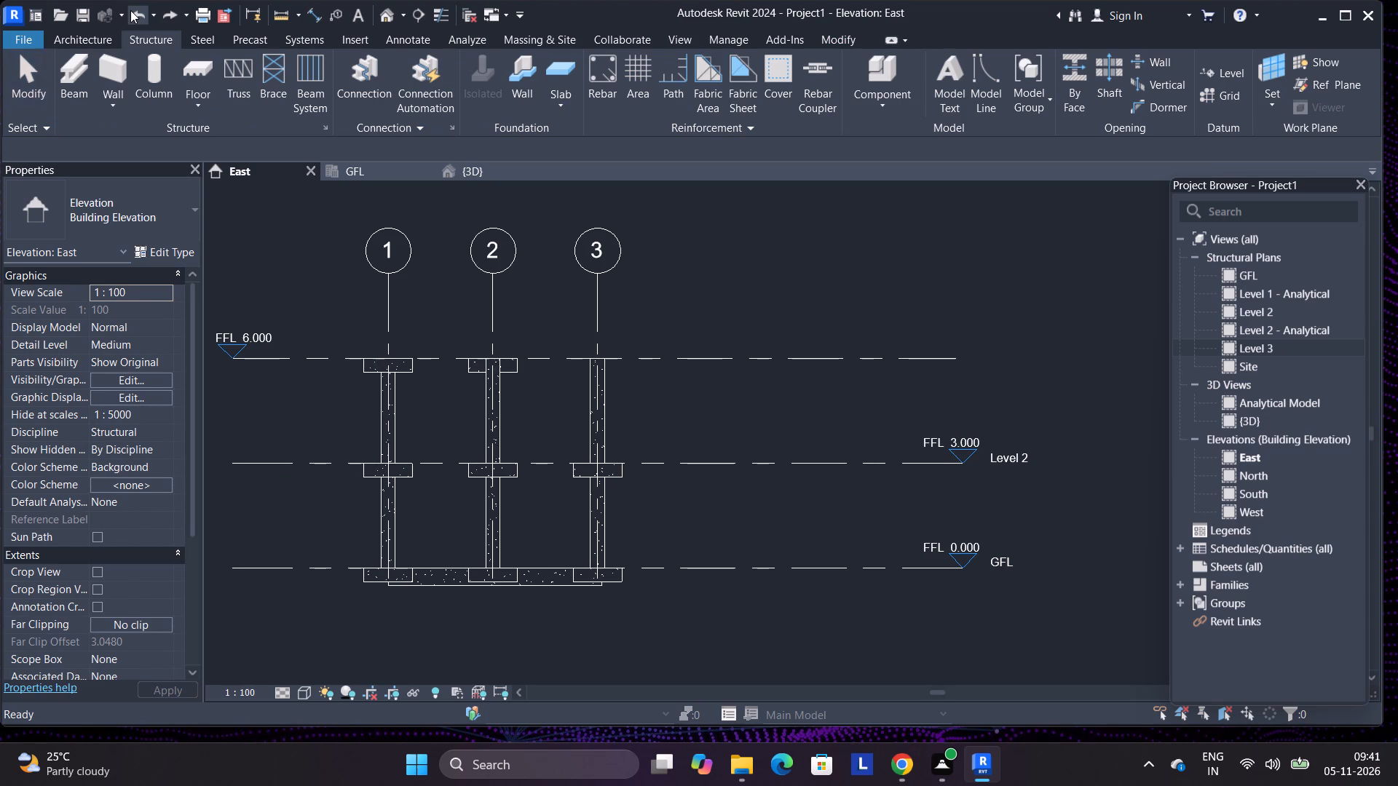
triple_click(130, 10)
Undo the foundation beams and all the columns until only the F1 footings on the three levels are left.
double_click(130, 10)
triple_click(130, 10)
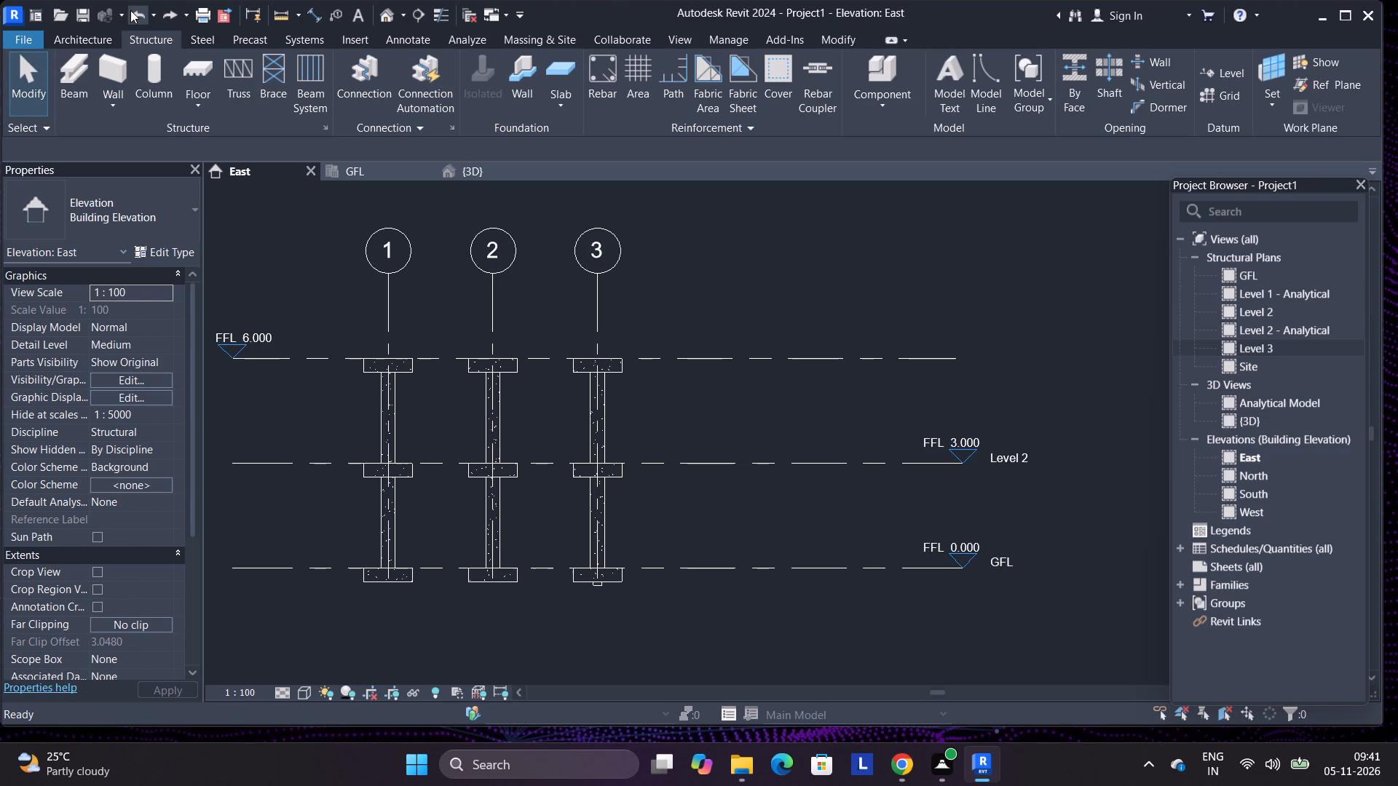
left_click(130, 10)
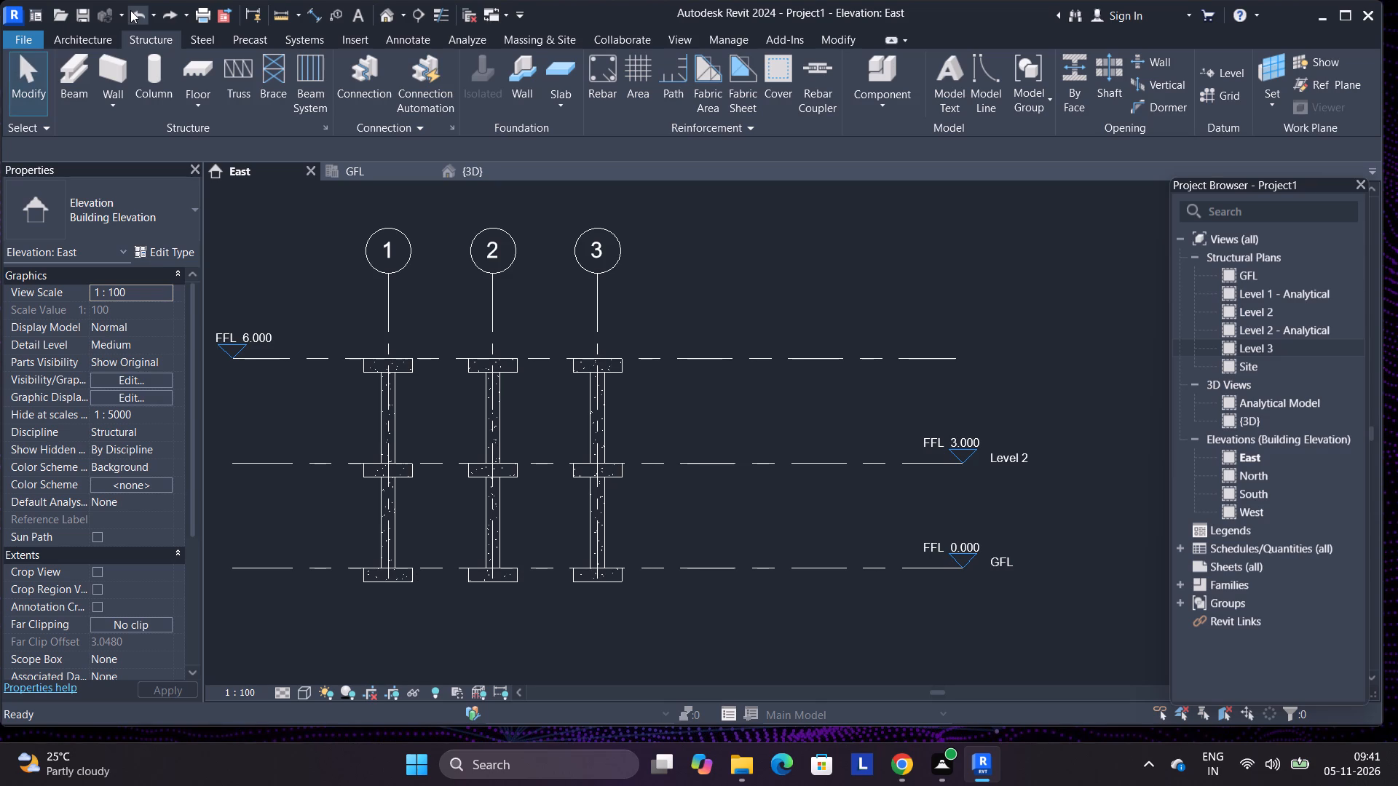
left_click(130, 10)
triple_click(130, 10)
triple_click(130, 10)
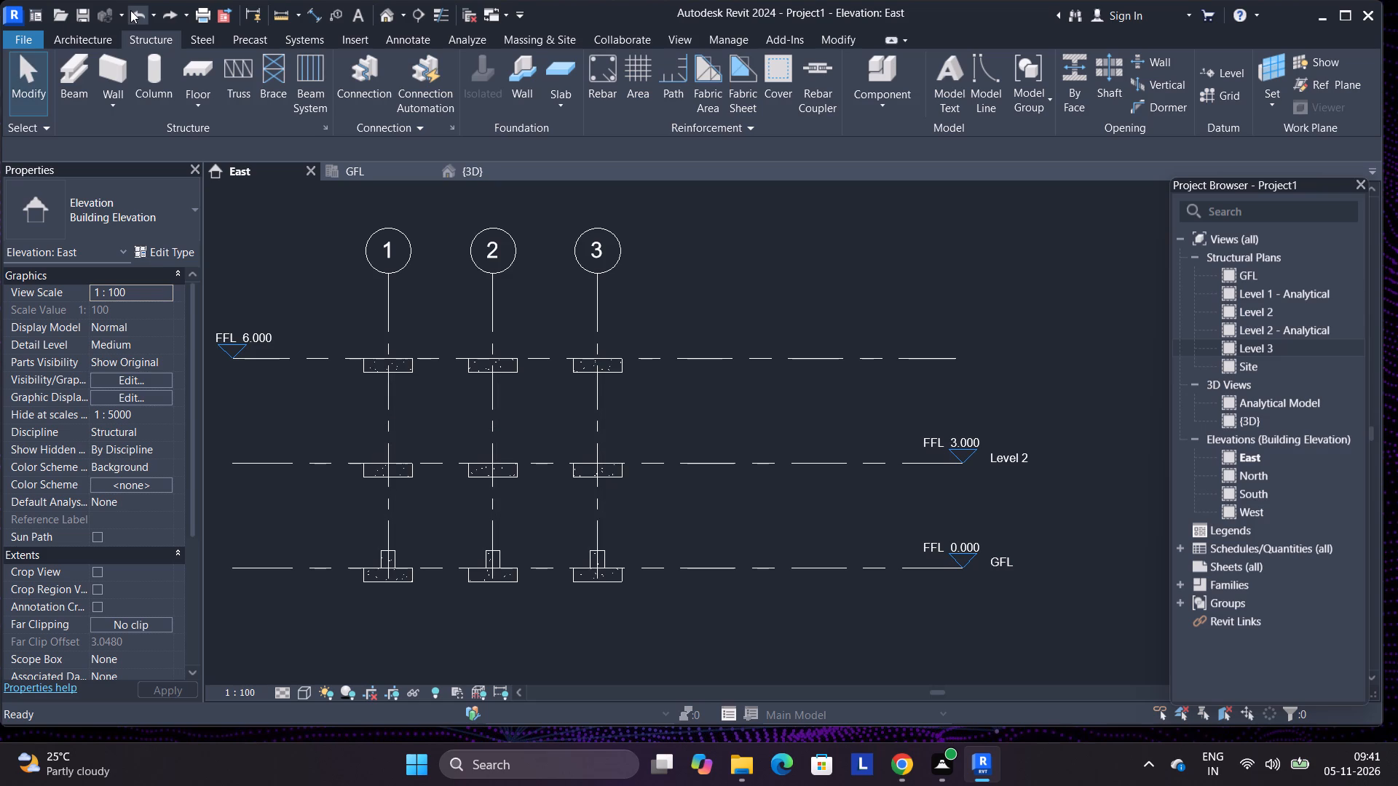
double_click(130, 10)
left_click(470, 166)
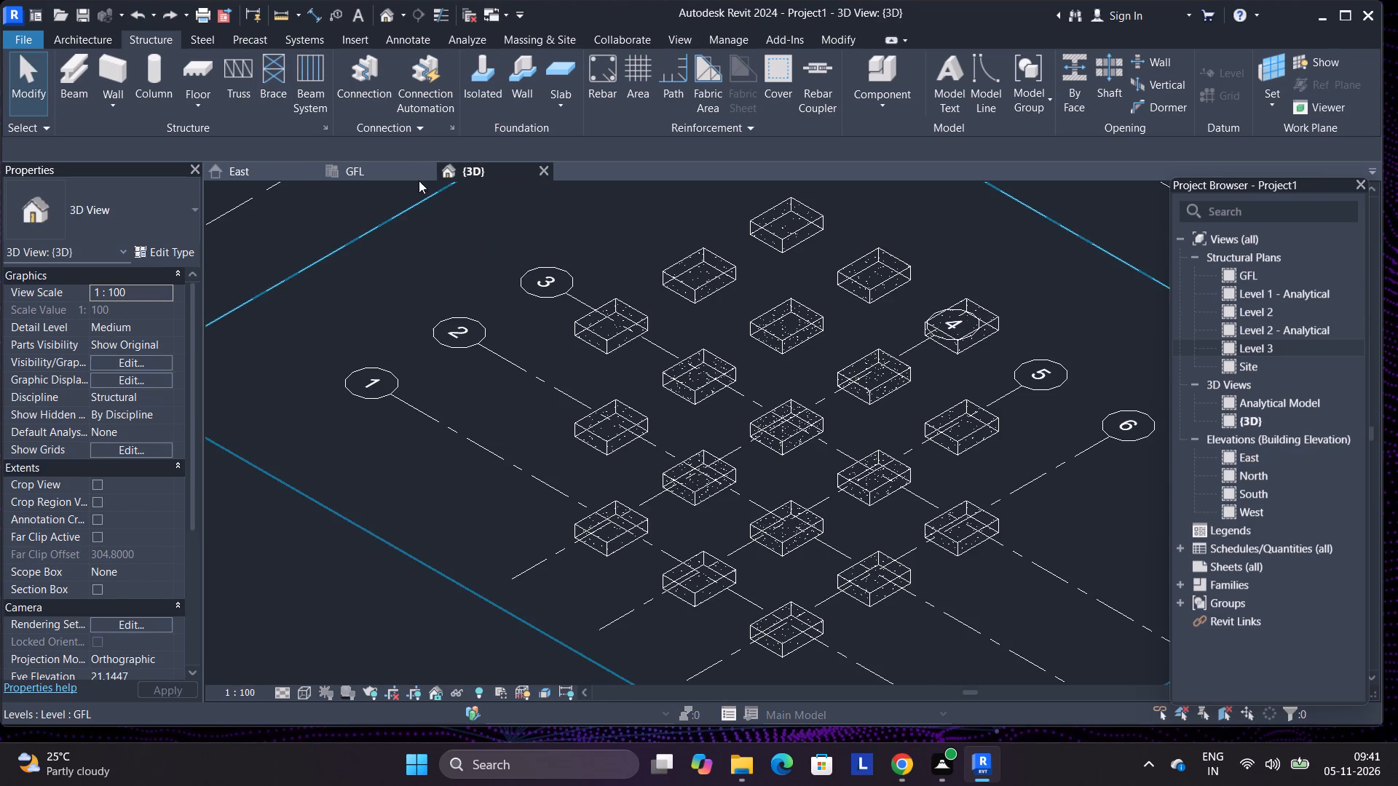
left_click(291, 176)
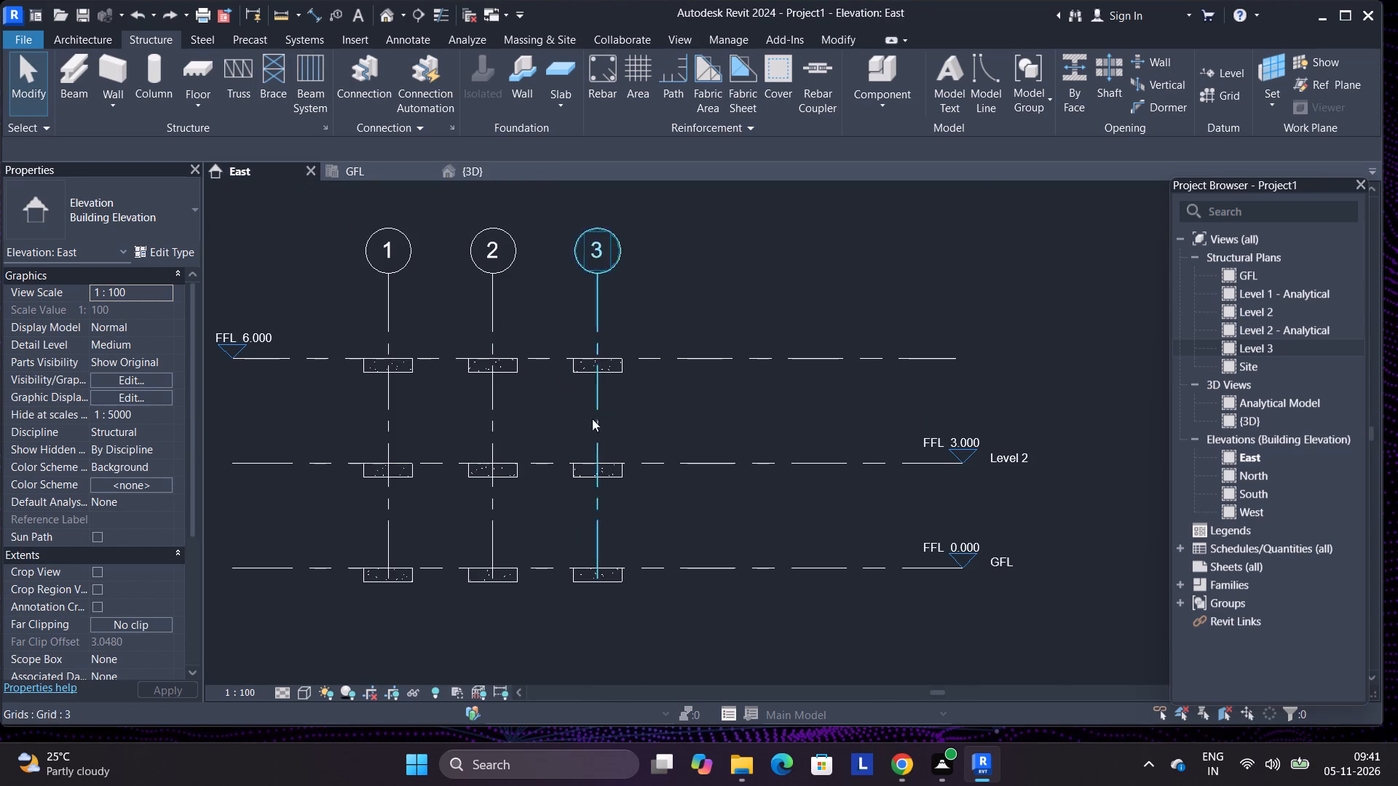
Delete the overlapping F1 rectangular footings on grid 3 at Level 2 in the East elevation.
left_click(615, 463)
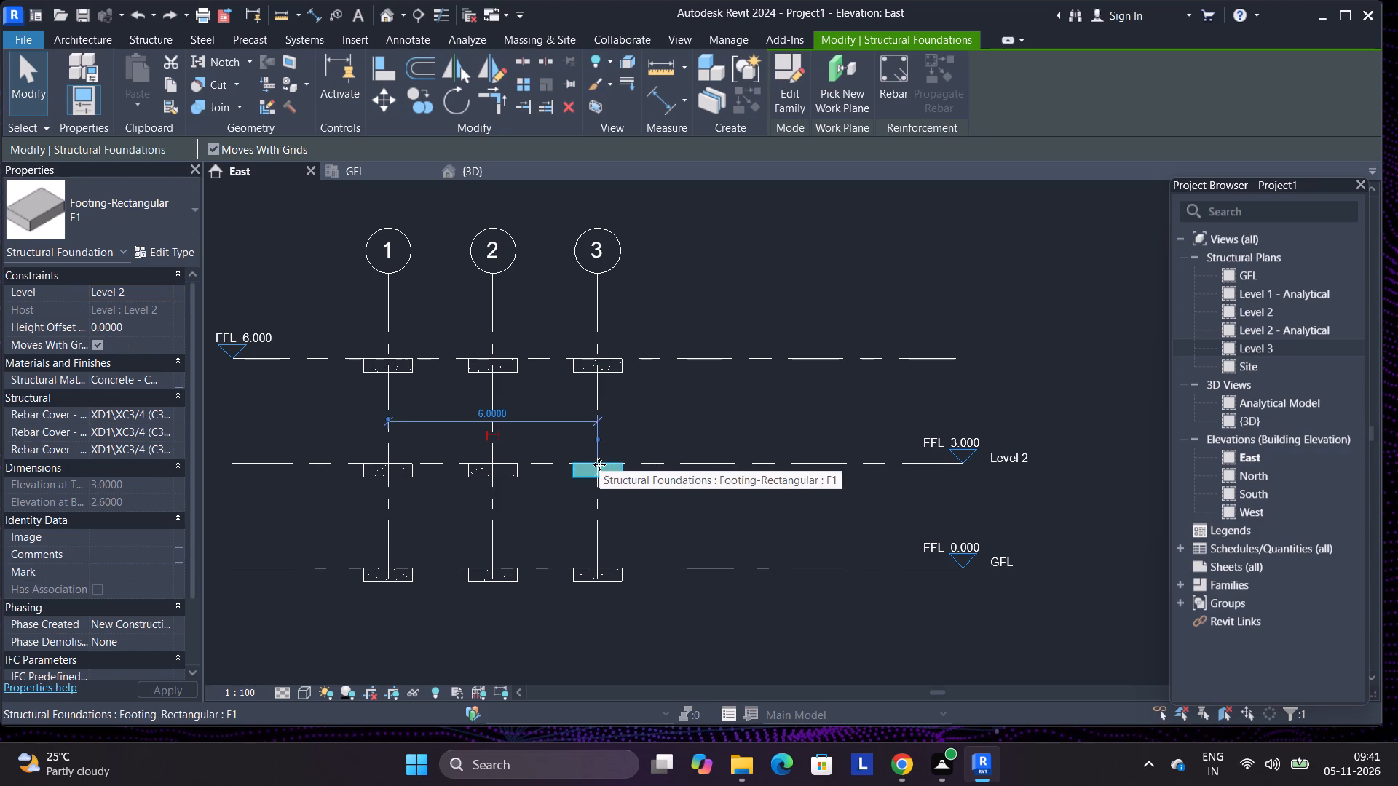
key("Delete")
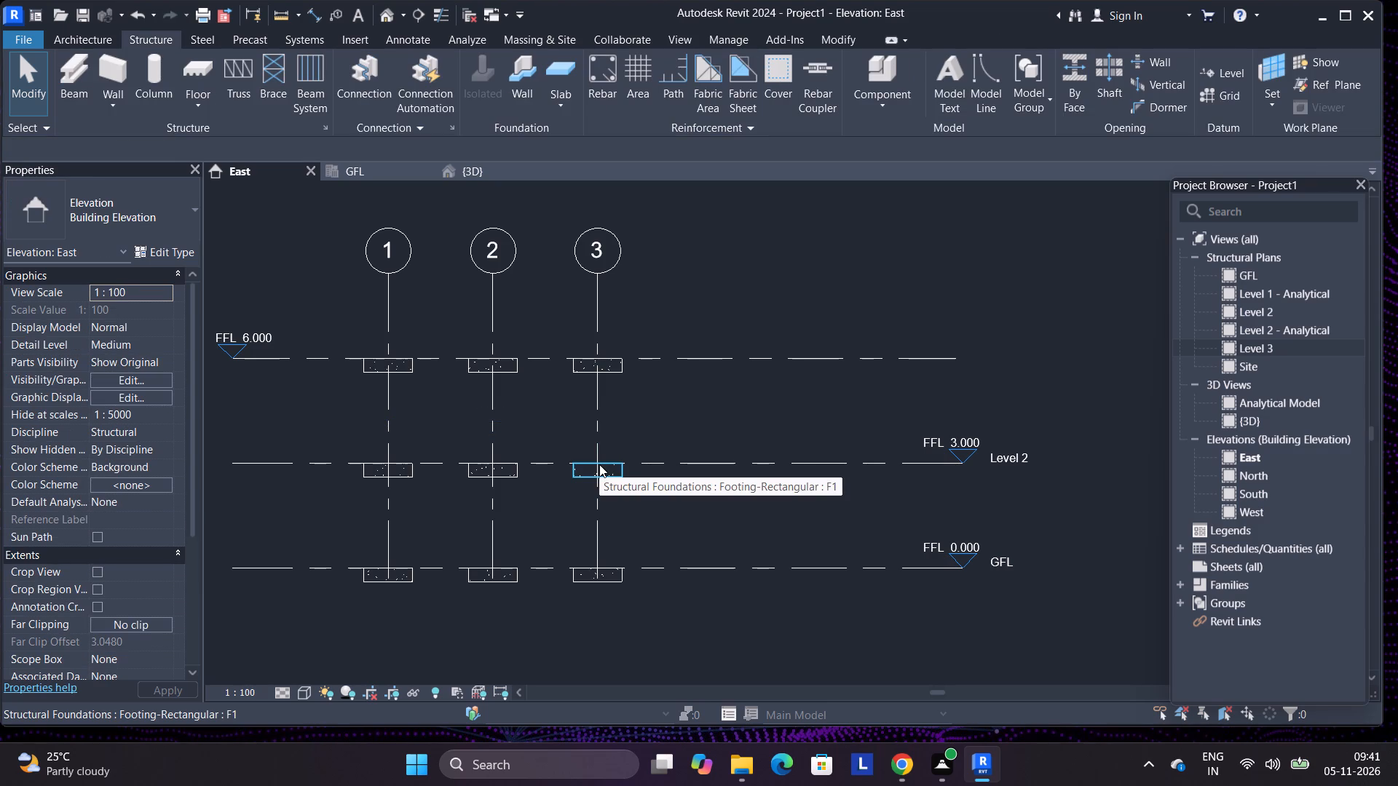
left_click(599, 464)
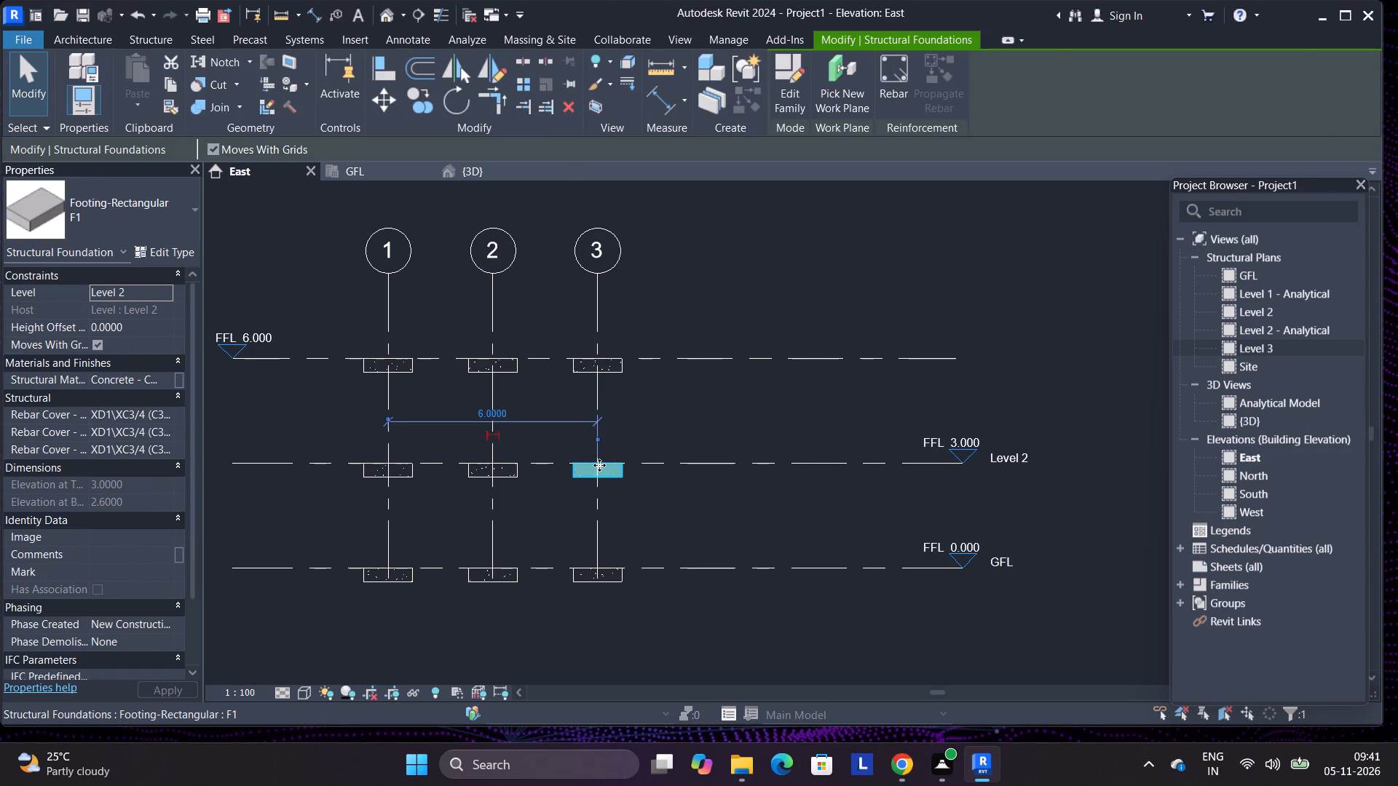
key("Delete")
left_click(599, 465)
key("Delete")
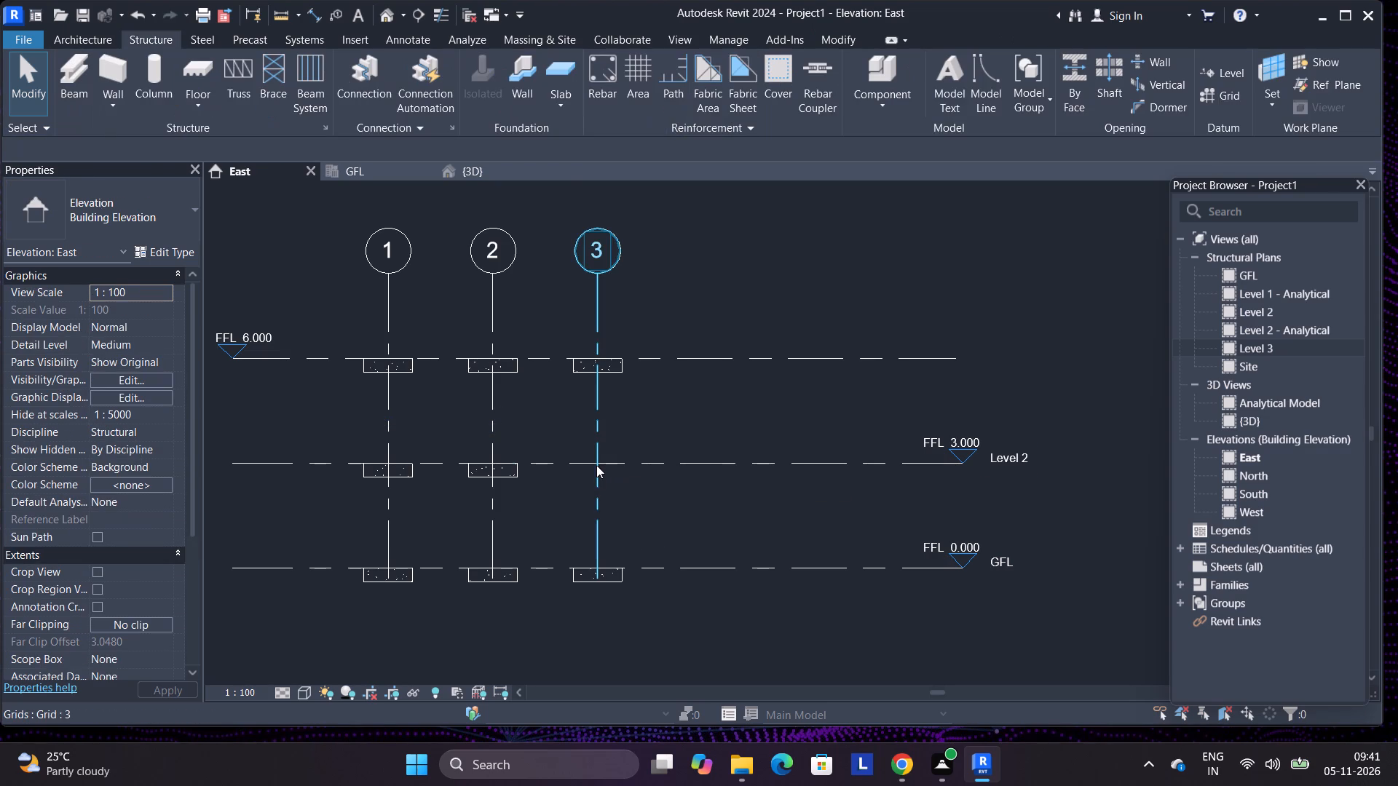
Delete the overlapping F1 rectangular footings on grid 2 at Level 2.
left_click(513, 471)
key("Delete")
left_click(513, 471)
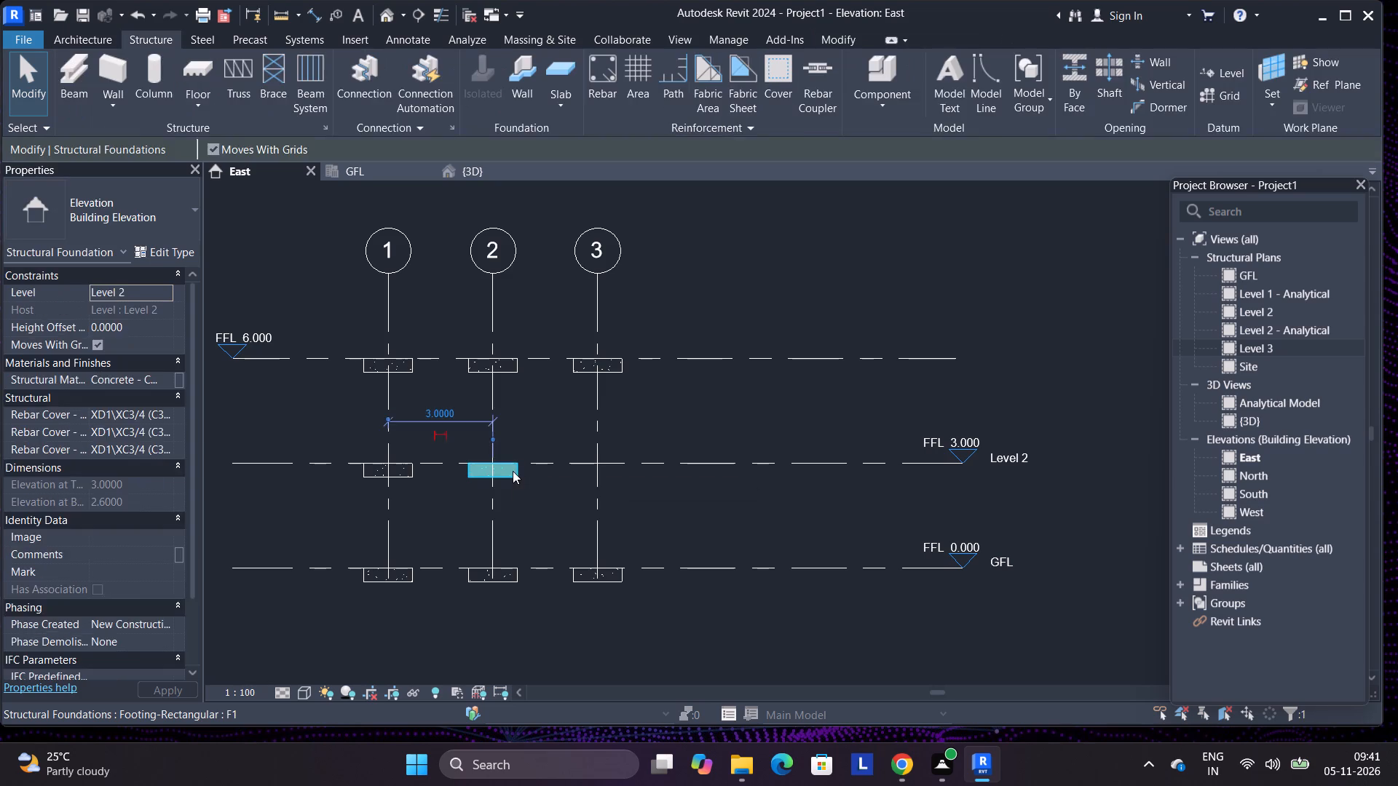
key("Delete")
left_click(511, 471)
key("Delete")
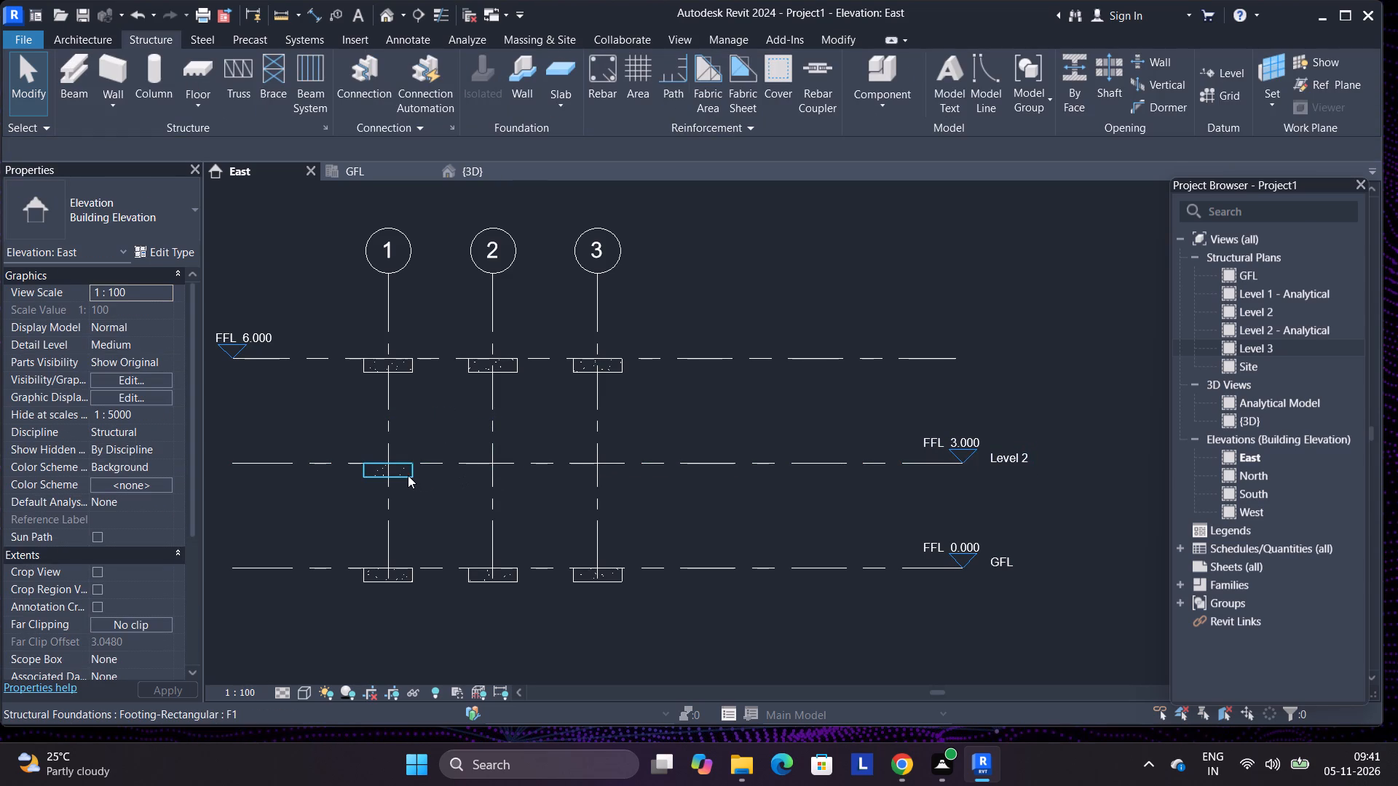
Delete the overlapping F1 rectangular footings on grid 1 at Level 2.
left_click(408, 475)
key("Delete")
left_click(408, 472)
key("Delete")
left_click(408, 472)
key("Delete")
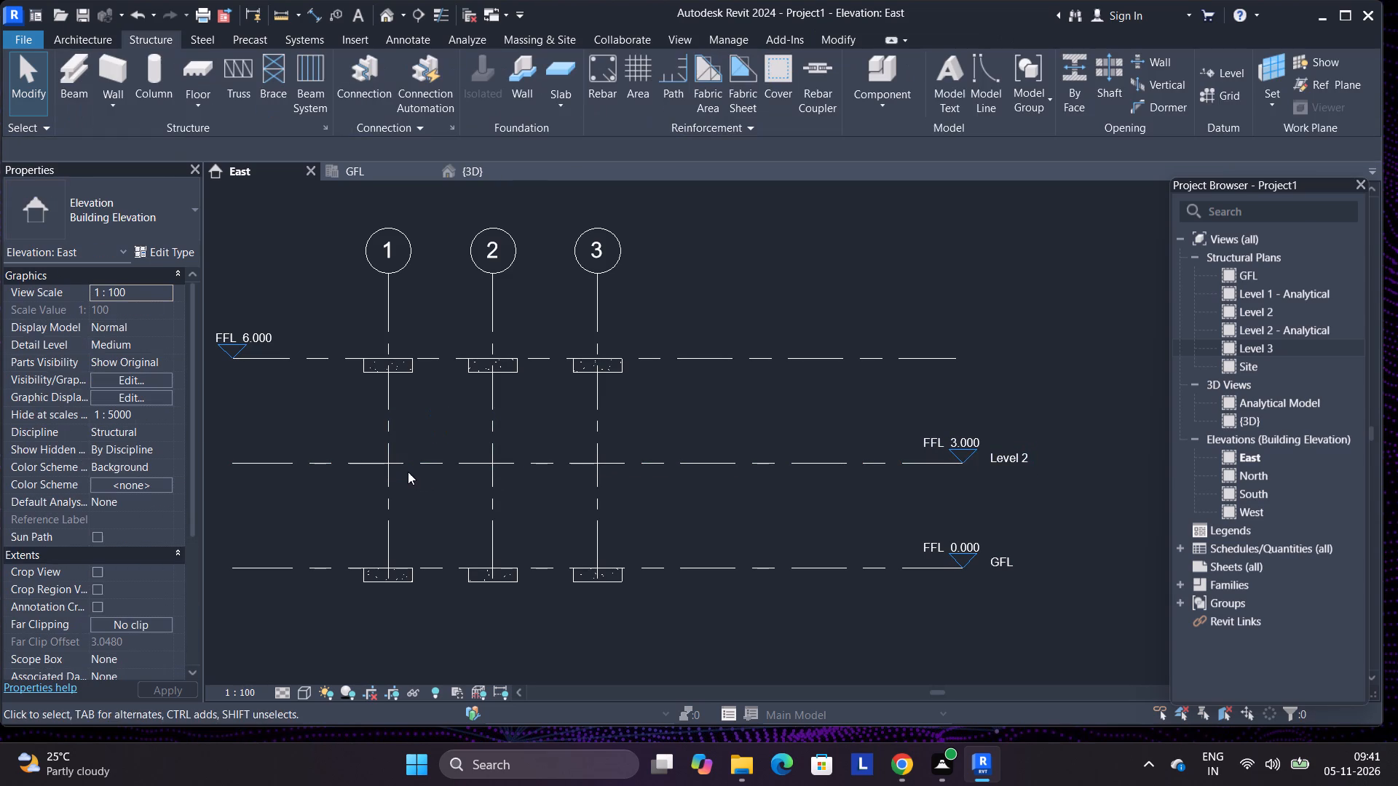
Delete two of the overlapping F1 rectangular footings on grid 1 at Level 3.
left_click(411, 362)
key("Delete")
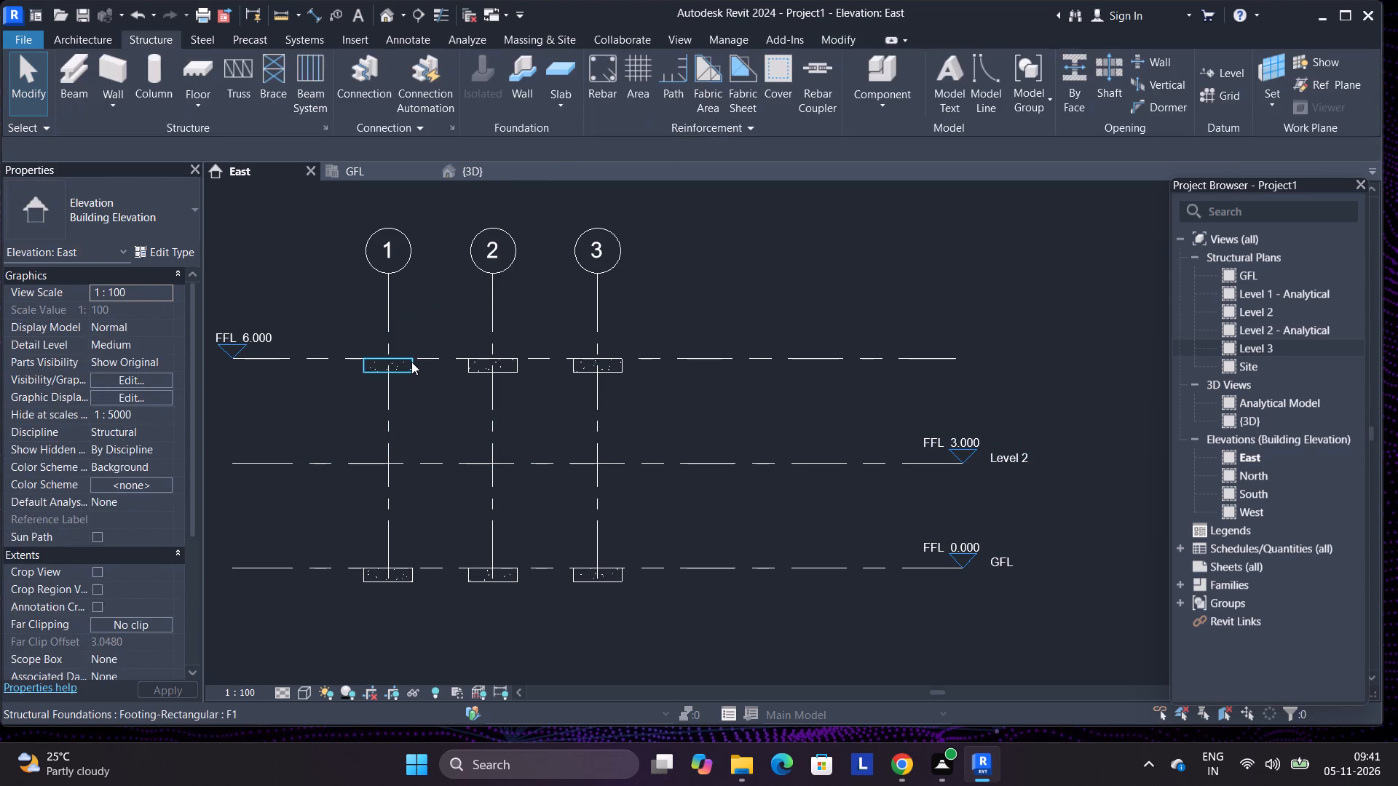
left_click(411, 362)
key("Delete")
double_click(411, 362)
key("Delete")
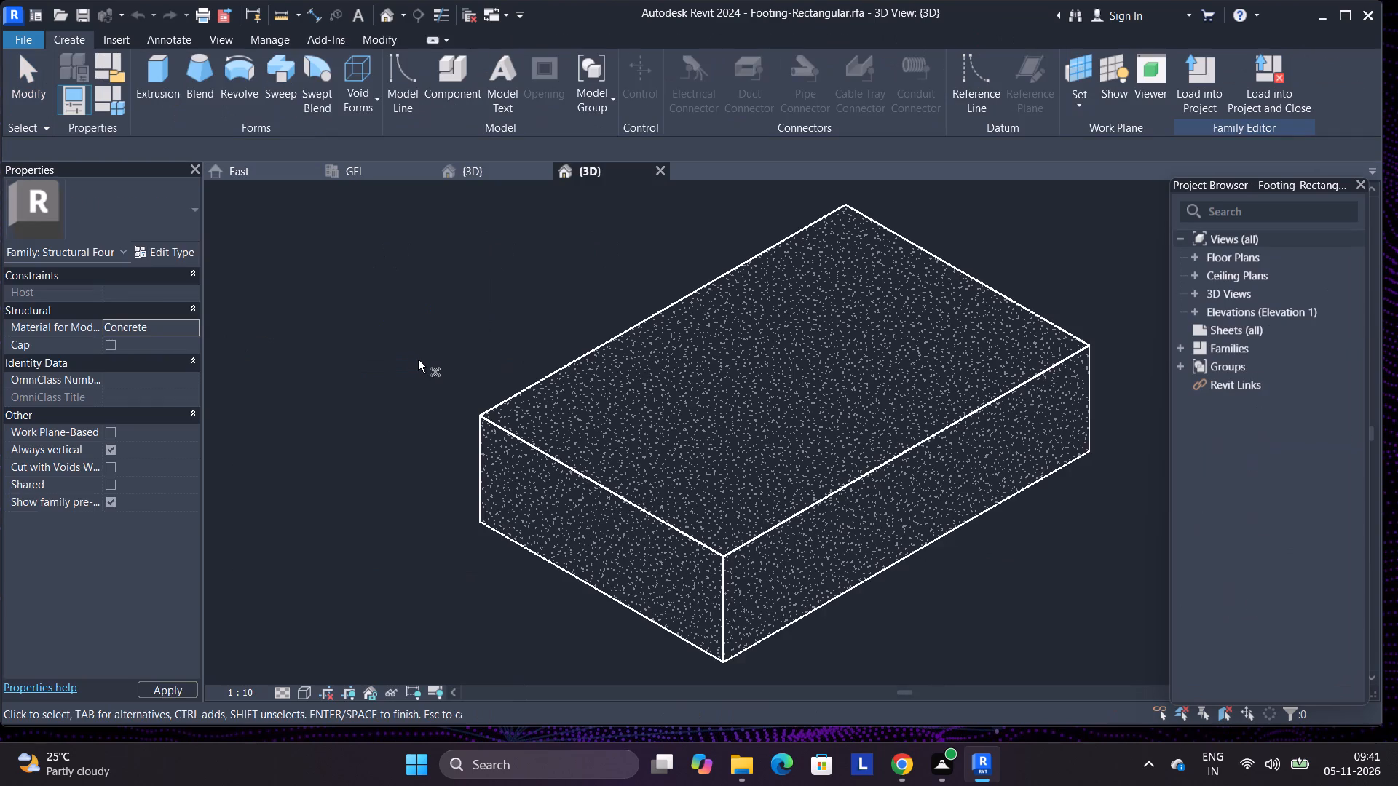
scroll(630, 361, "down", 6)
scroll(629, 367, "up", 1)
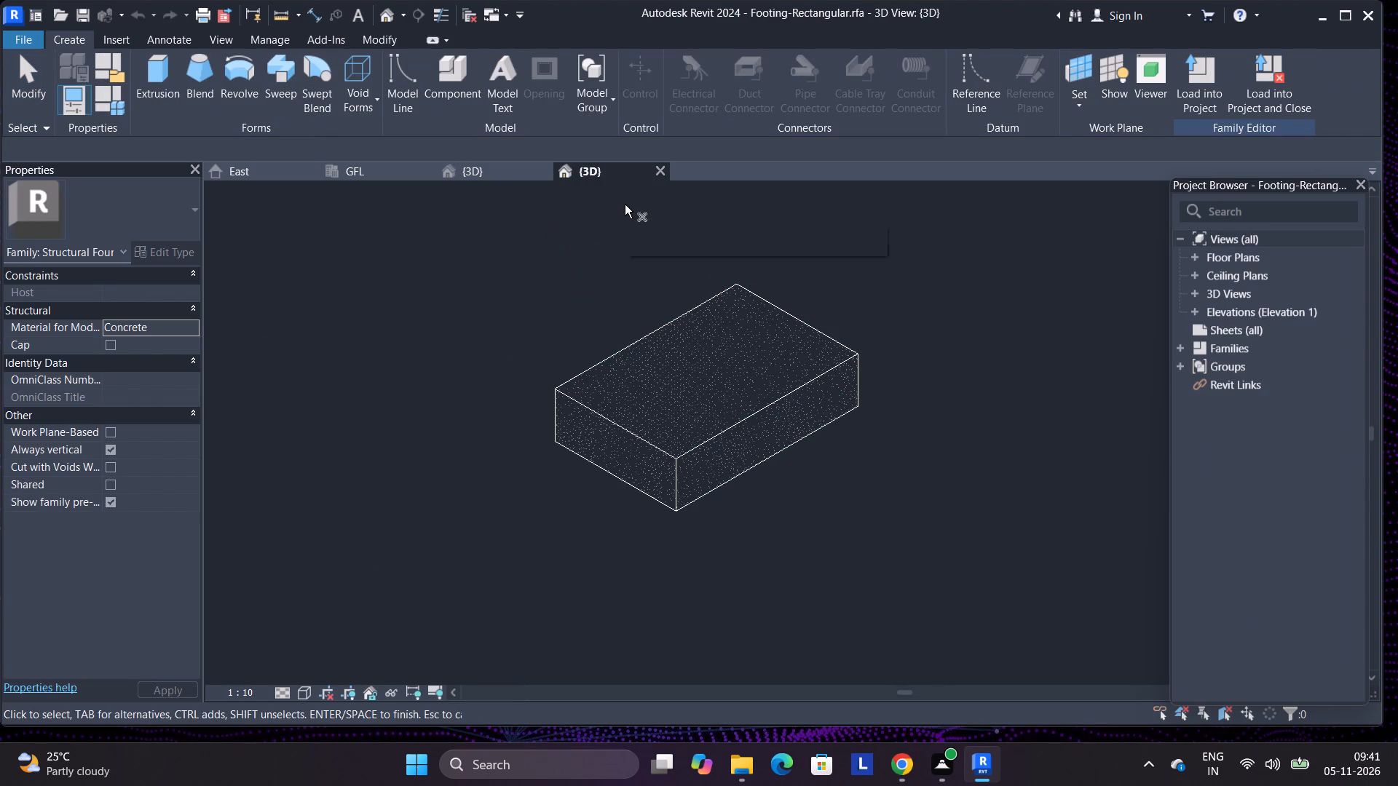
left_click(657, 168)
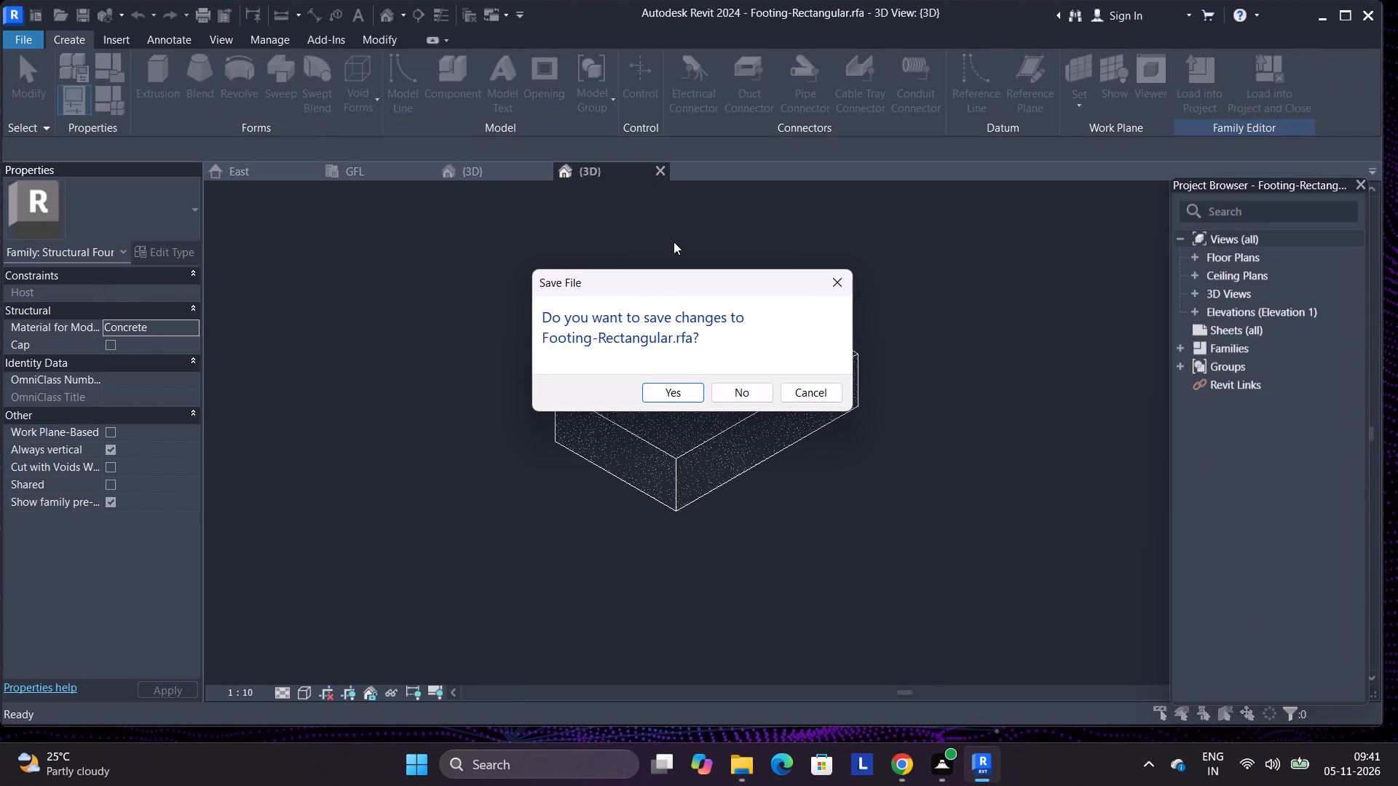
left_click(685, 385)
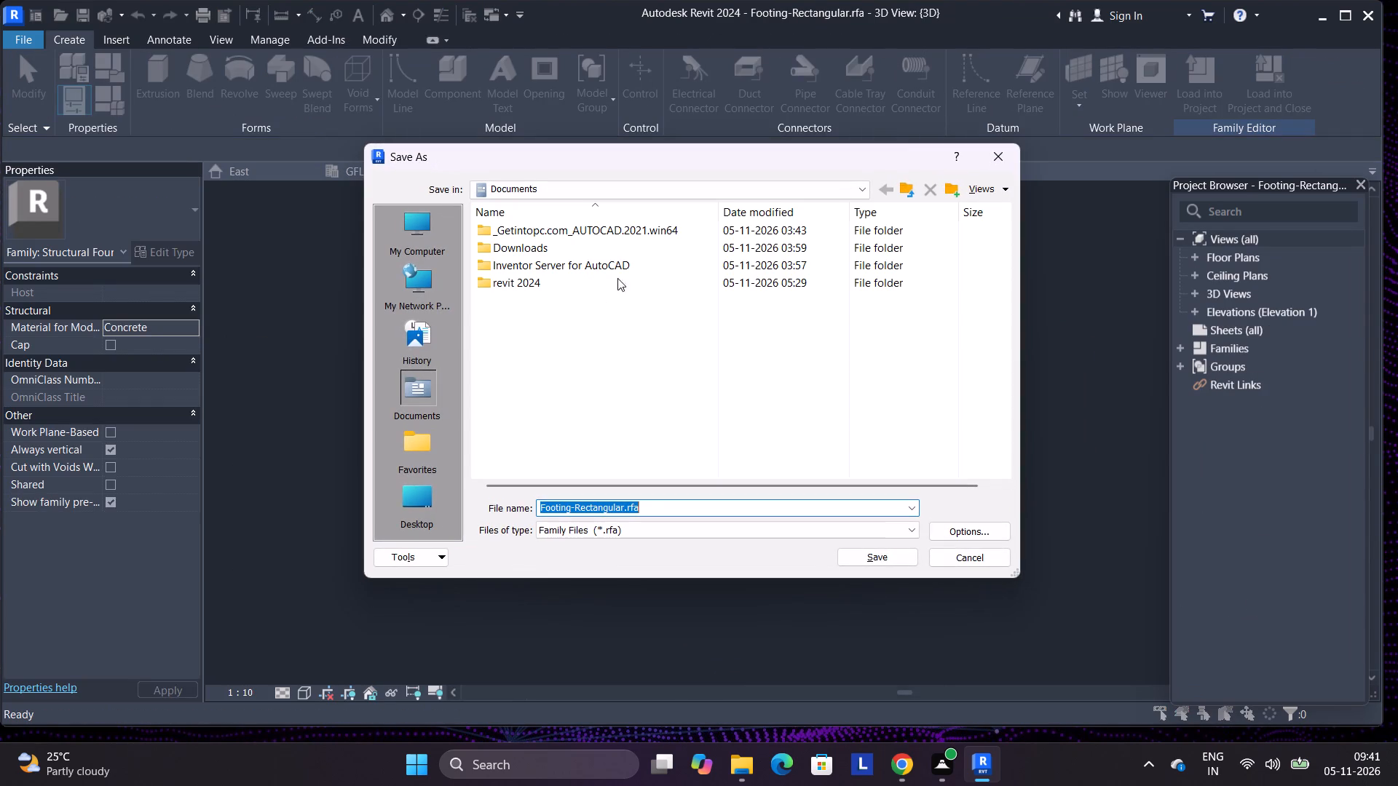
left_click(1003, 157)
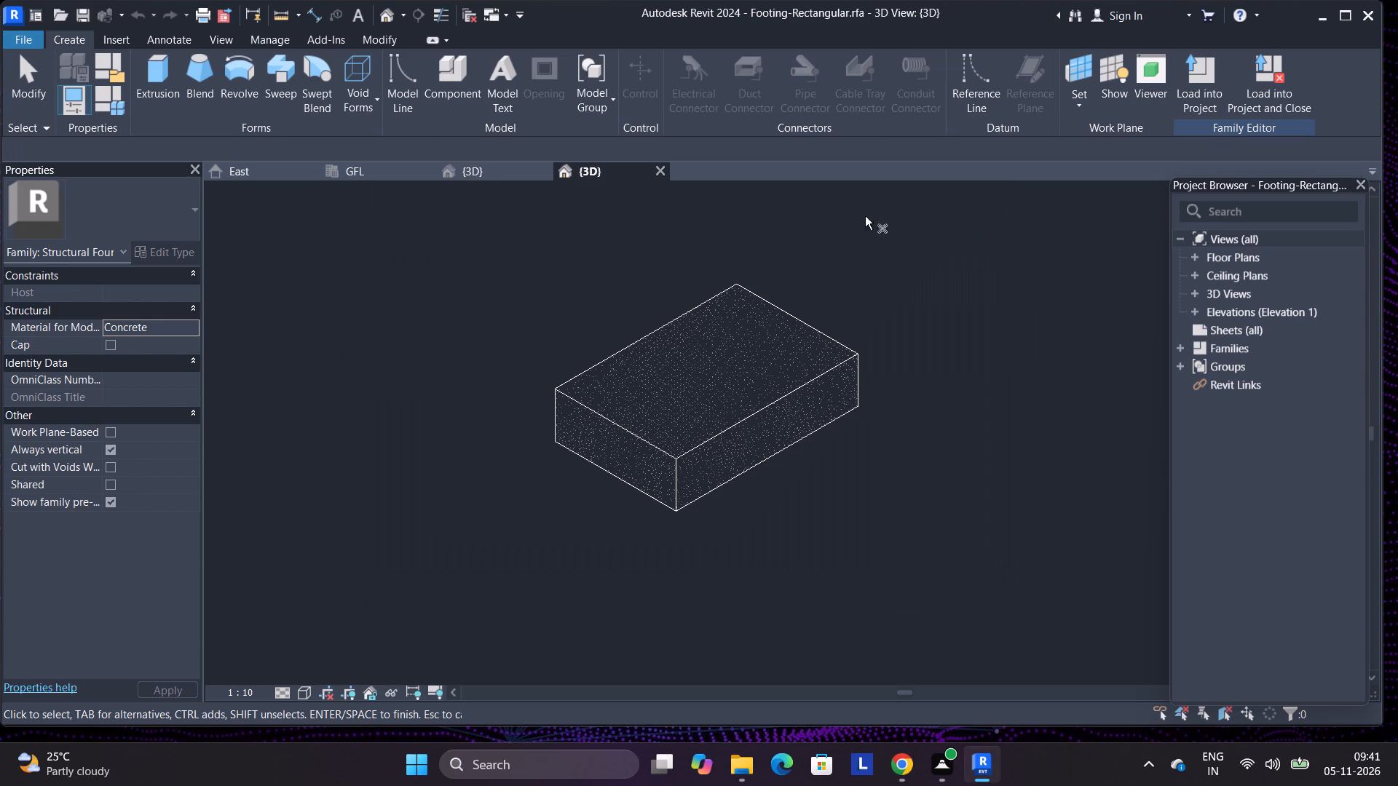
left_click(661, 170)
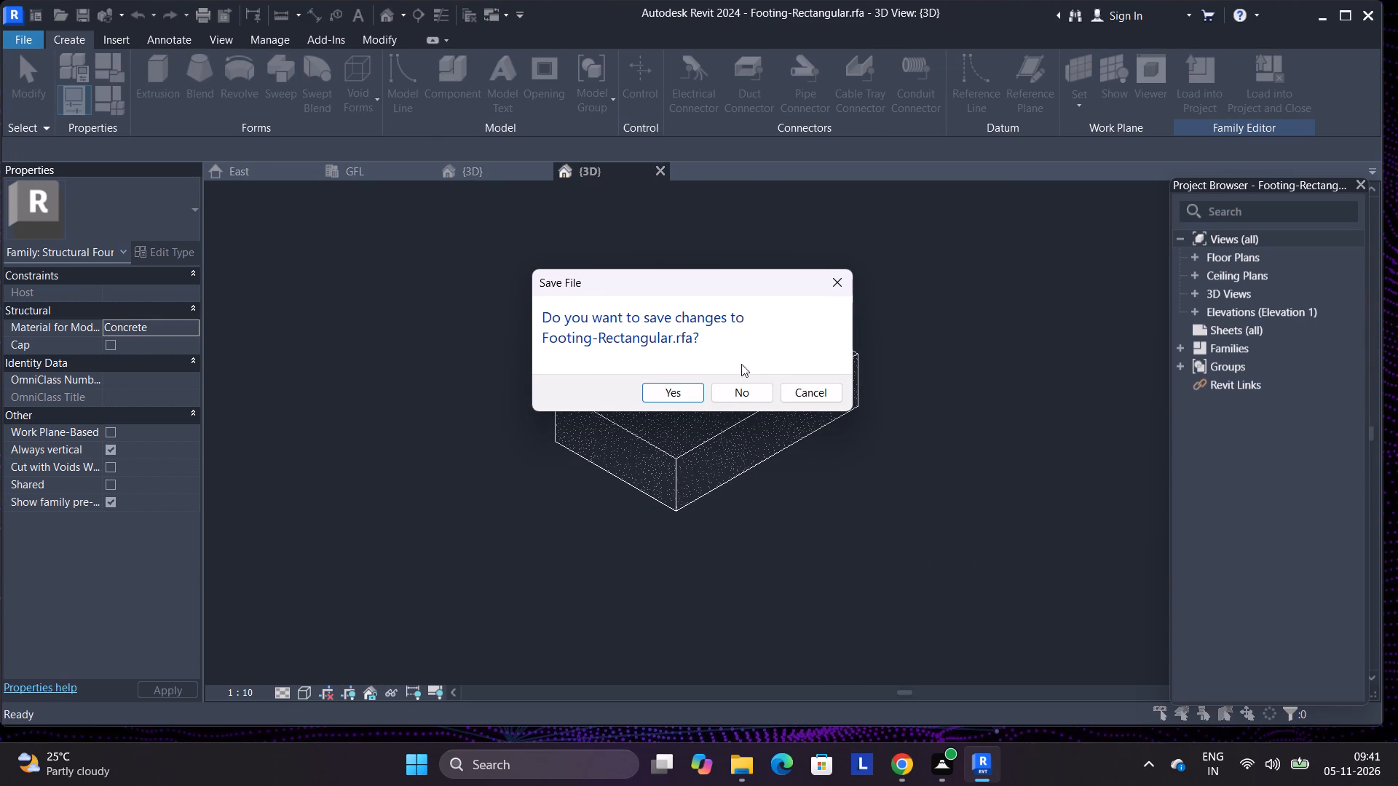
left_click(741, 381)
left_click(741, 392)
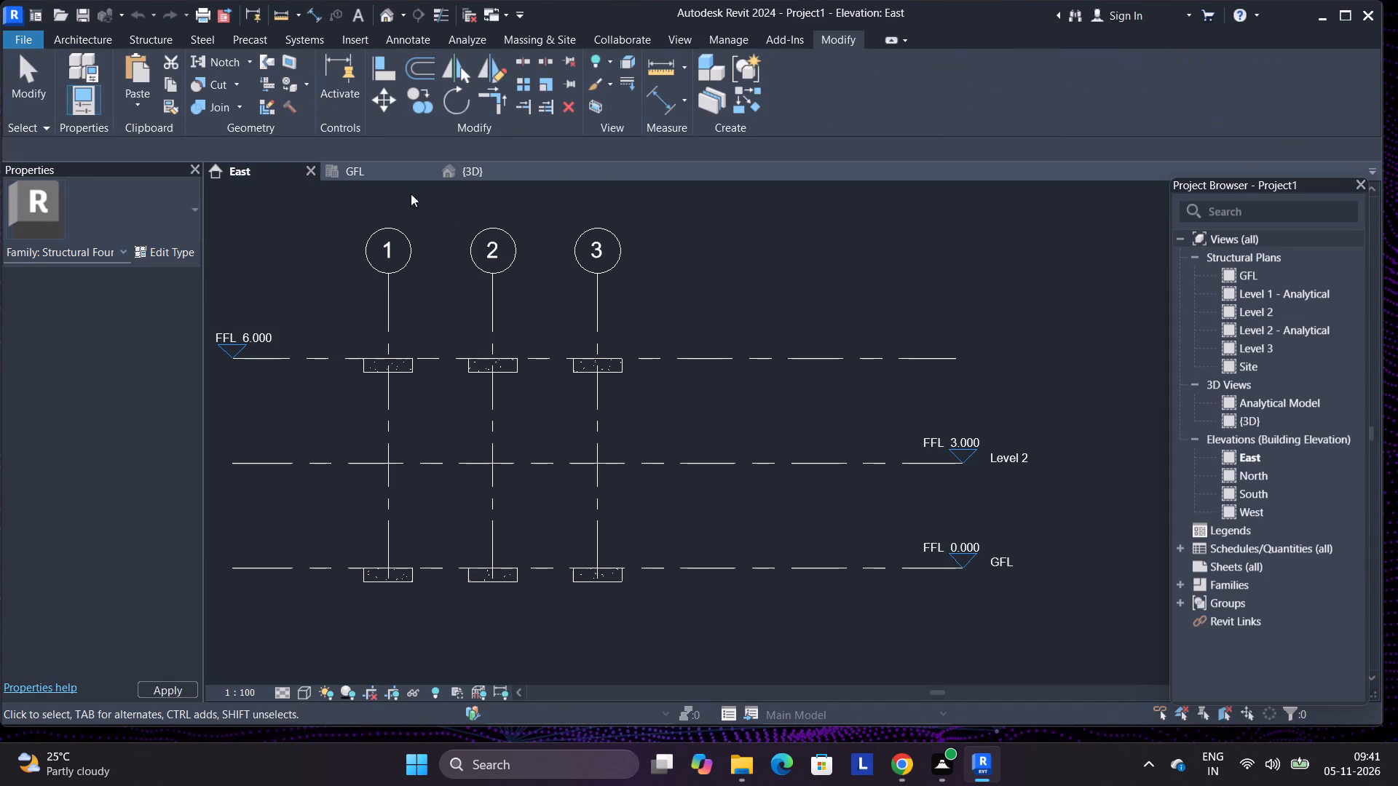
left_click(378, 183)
Delete the remaining F1 rectangular footing on grid 1 at Level 3.
left_click(410, 362)
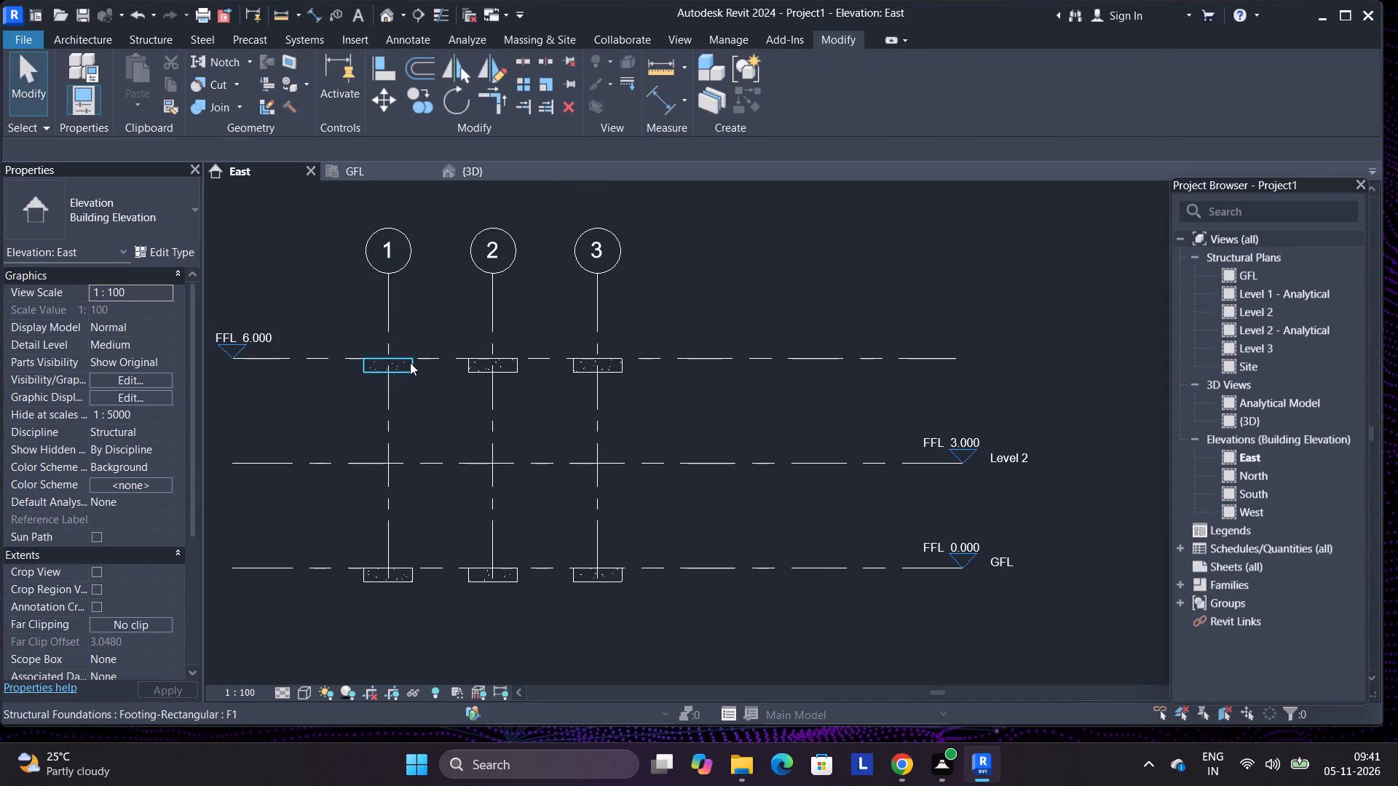
key("Delete")
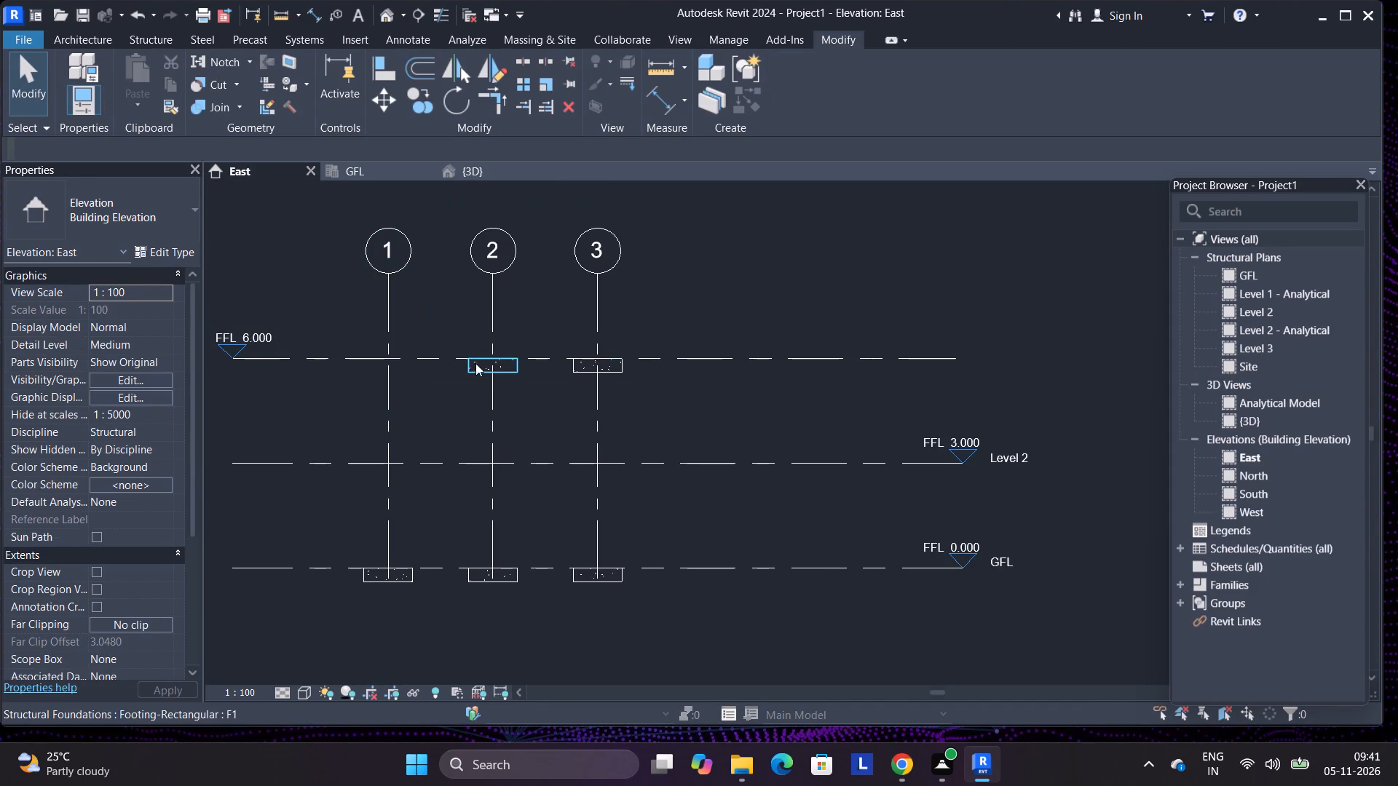
Delete the overlapping F1 rectangular footings on grid 2 at Level 3.
left_click(476, 363)
key("Delete")
left_click(478, 365)
key("Delete")
left_click(478, 366)
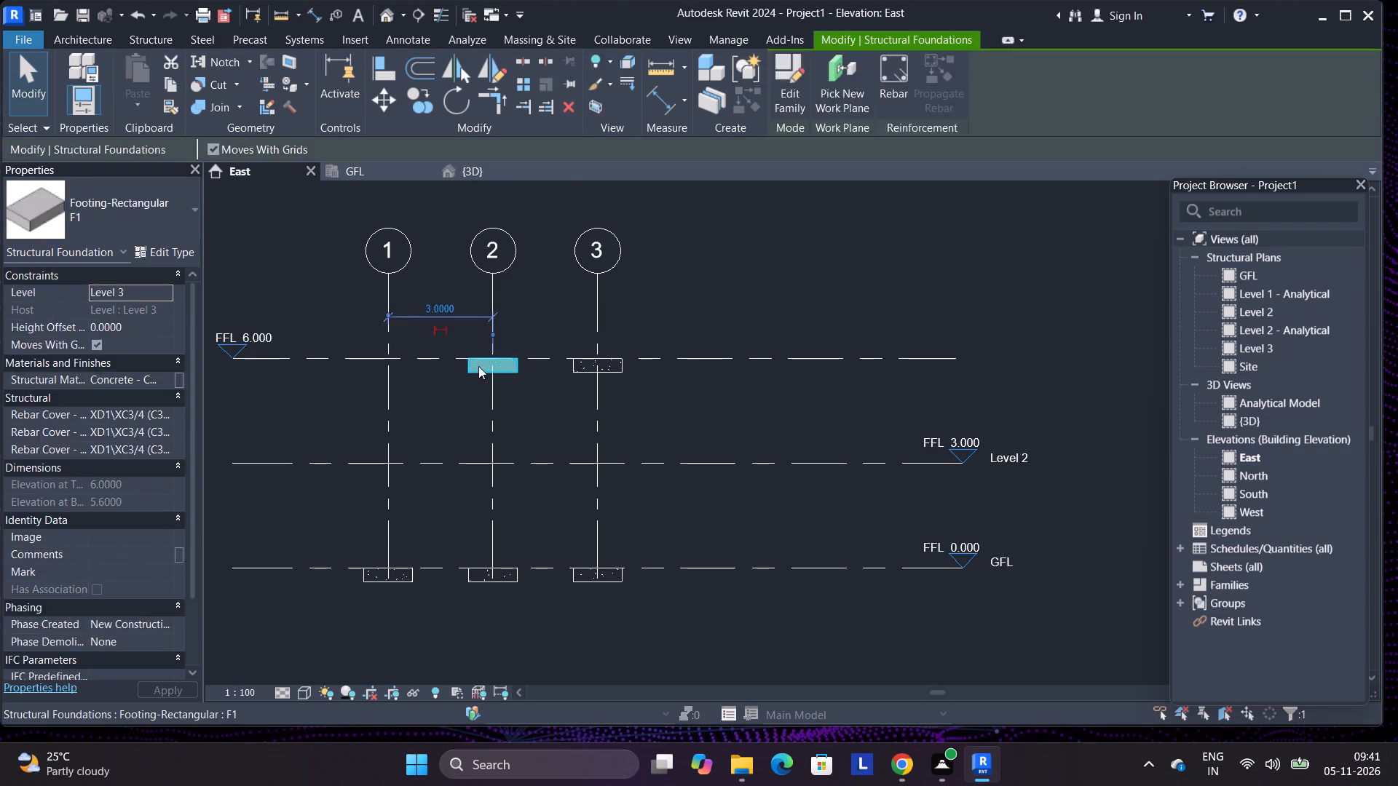
key("Delete")
Delete one of the overlapping F1 rectangular footings on grid 3 at Level 3.
left_click(576, 367)
key("Delete")
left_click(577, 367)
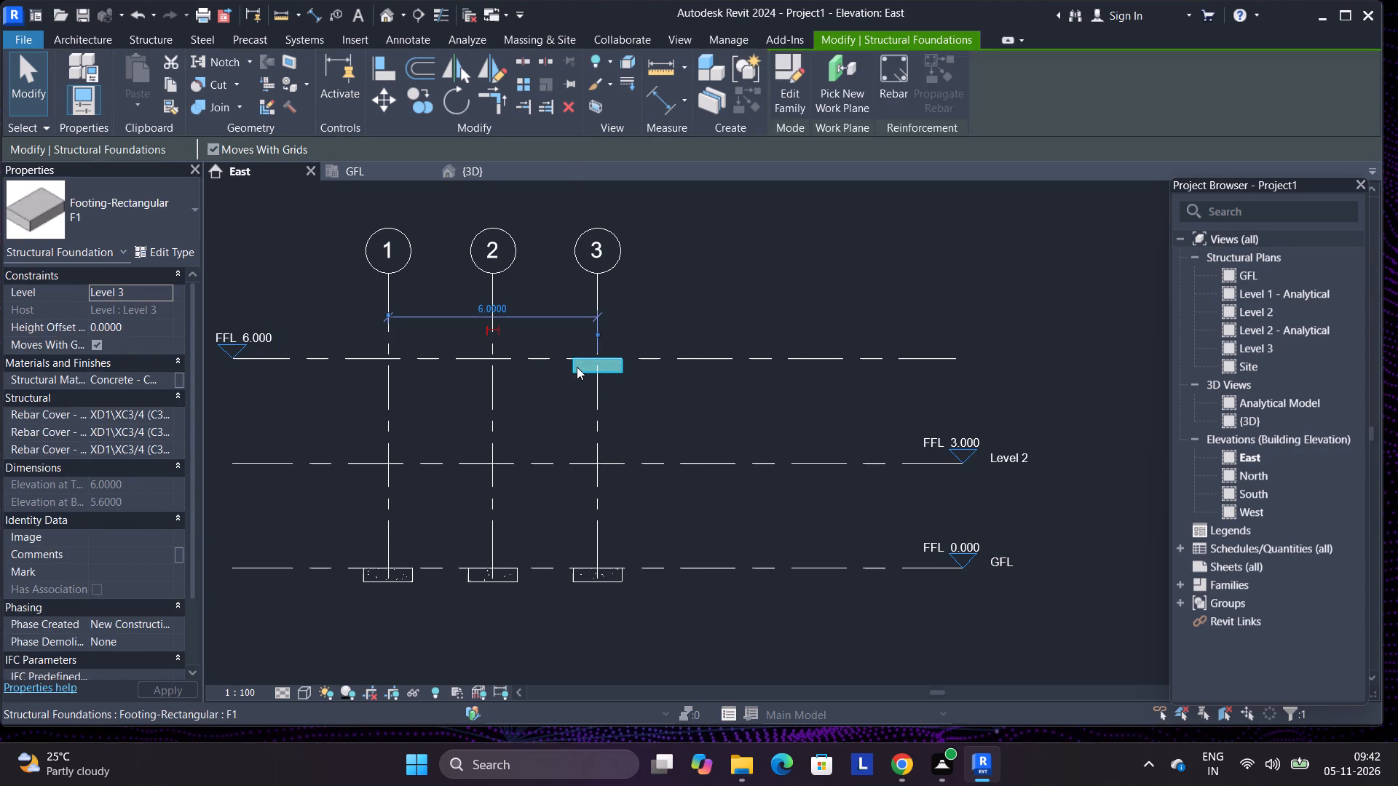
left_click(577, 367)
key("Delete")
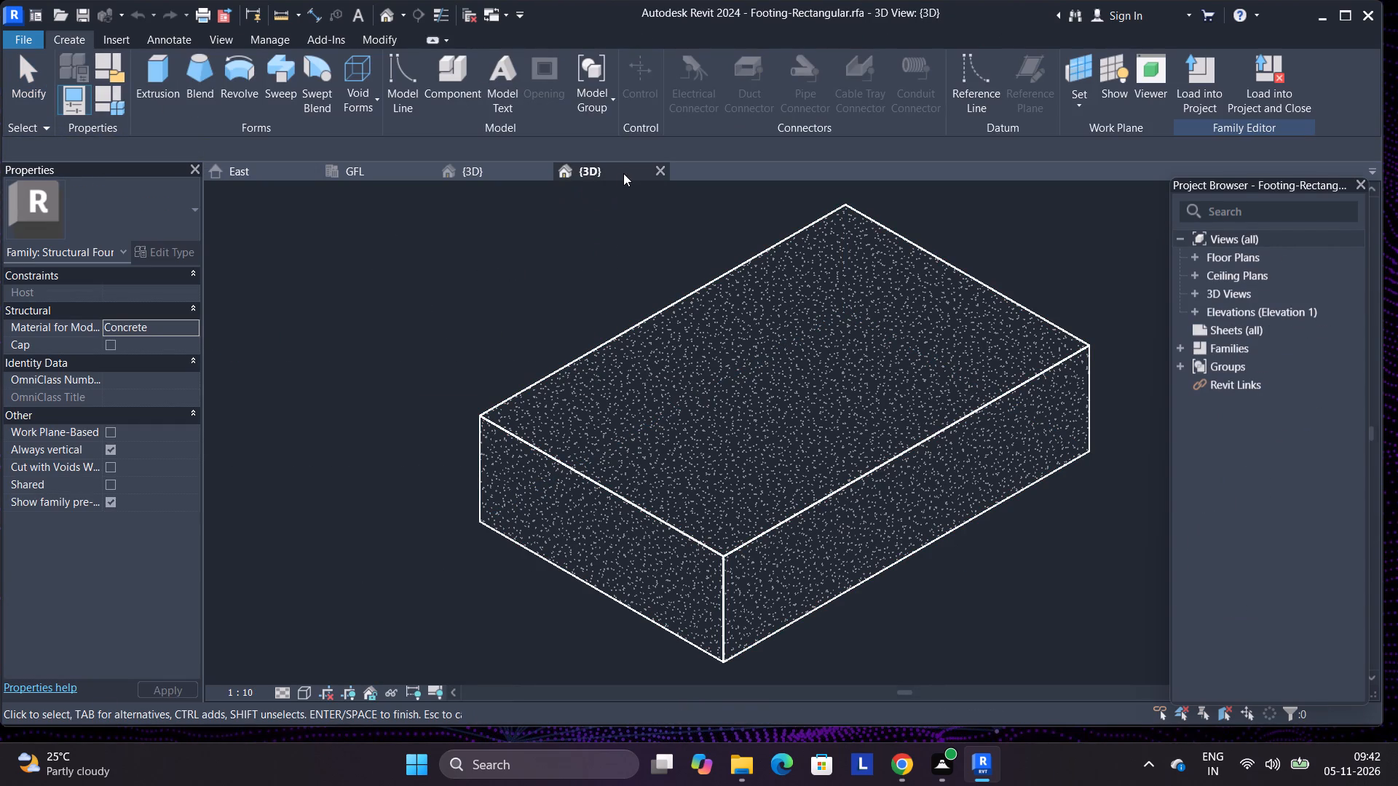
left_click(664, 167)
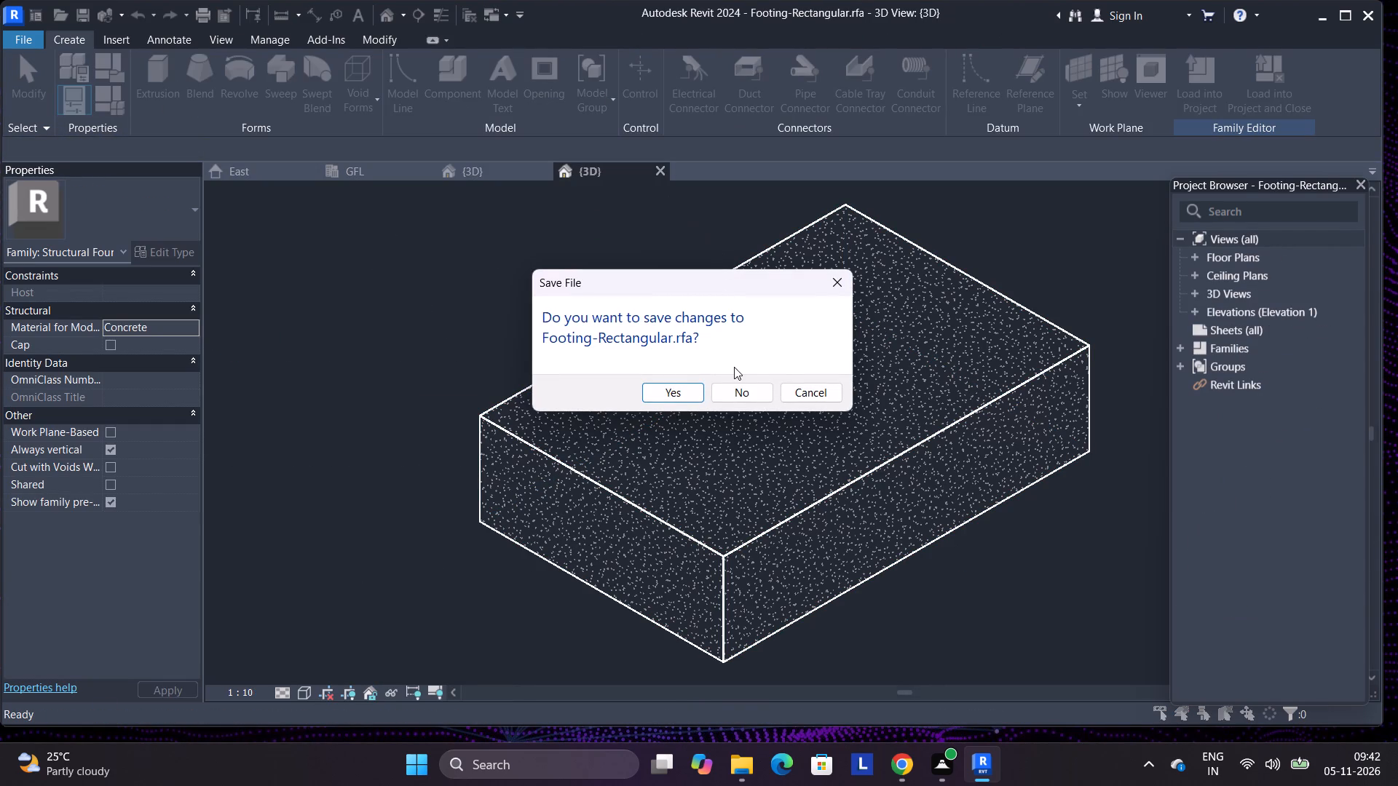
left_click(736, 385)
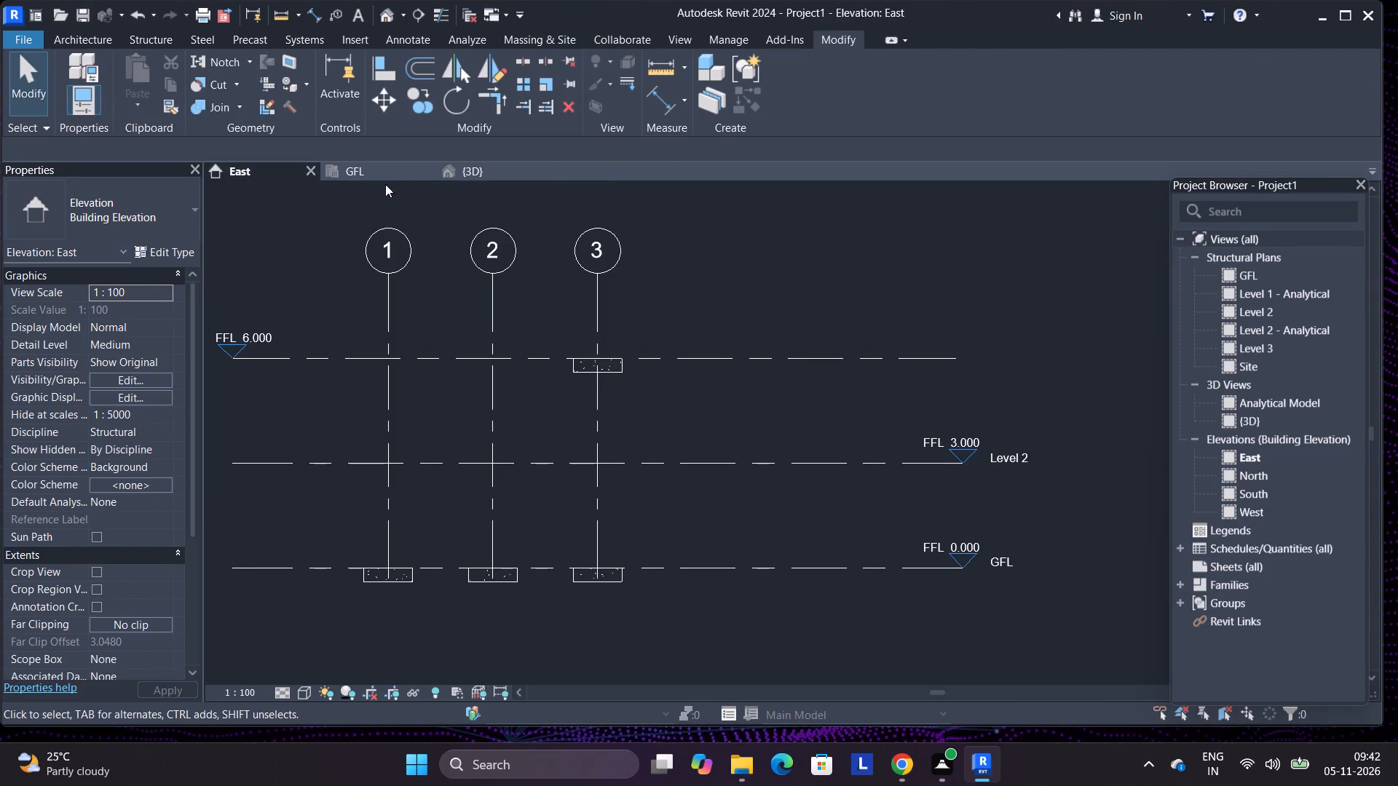
Delete the remaining overlapping F1 rectangular footings on grid 3 at Level 3 in the East elevation.
left_click(596, 358)
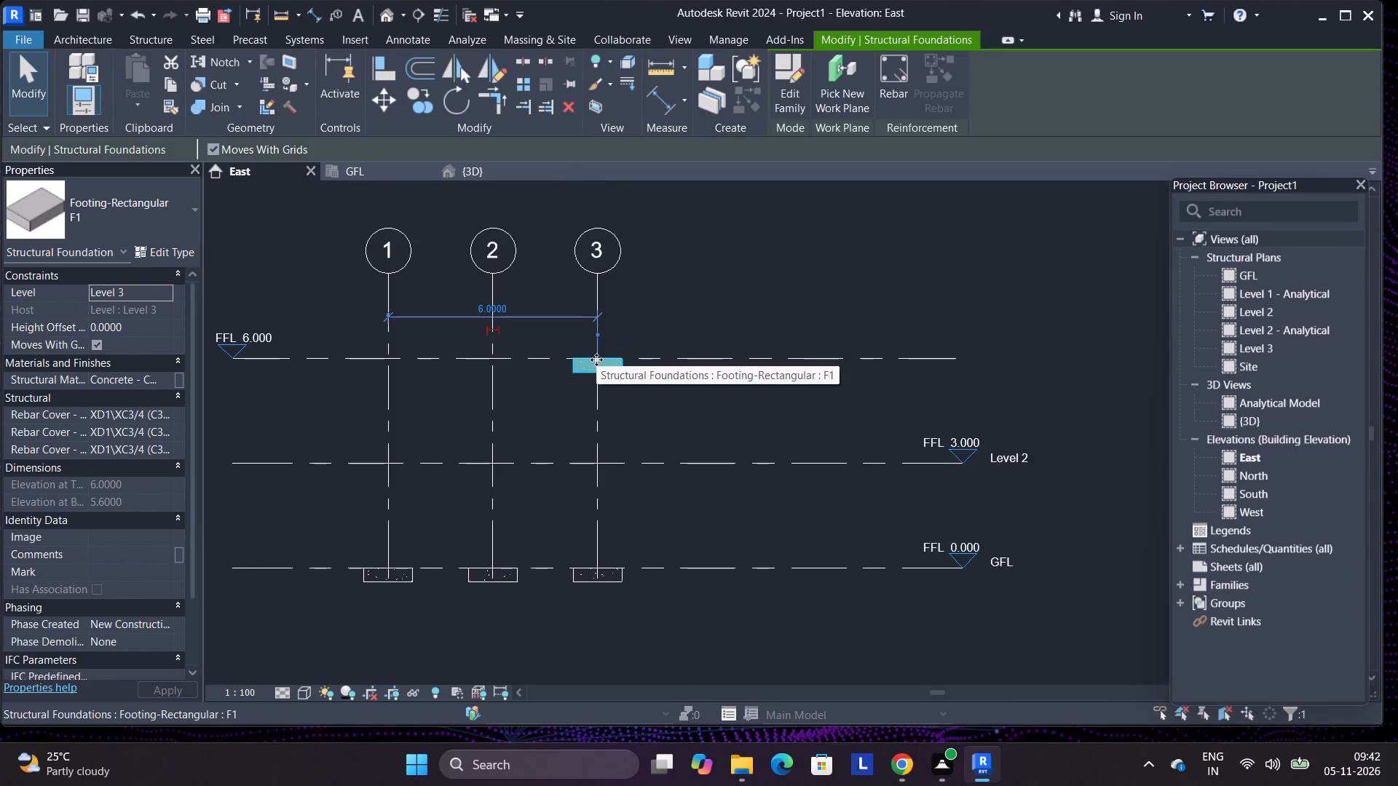
key("Delete")
left_click(594, 365)
key("Delete")
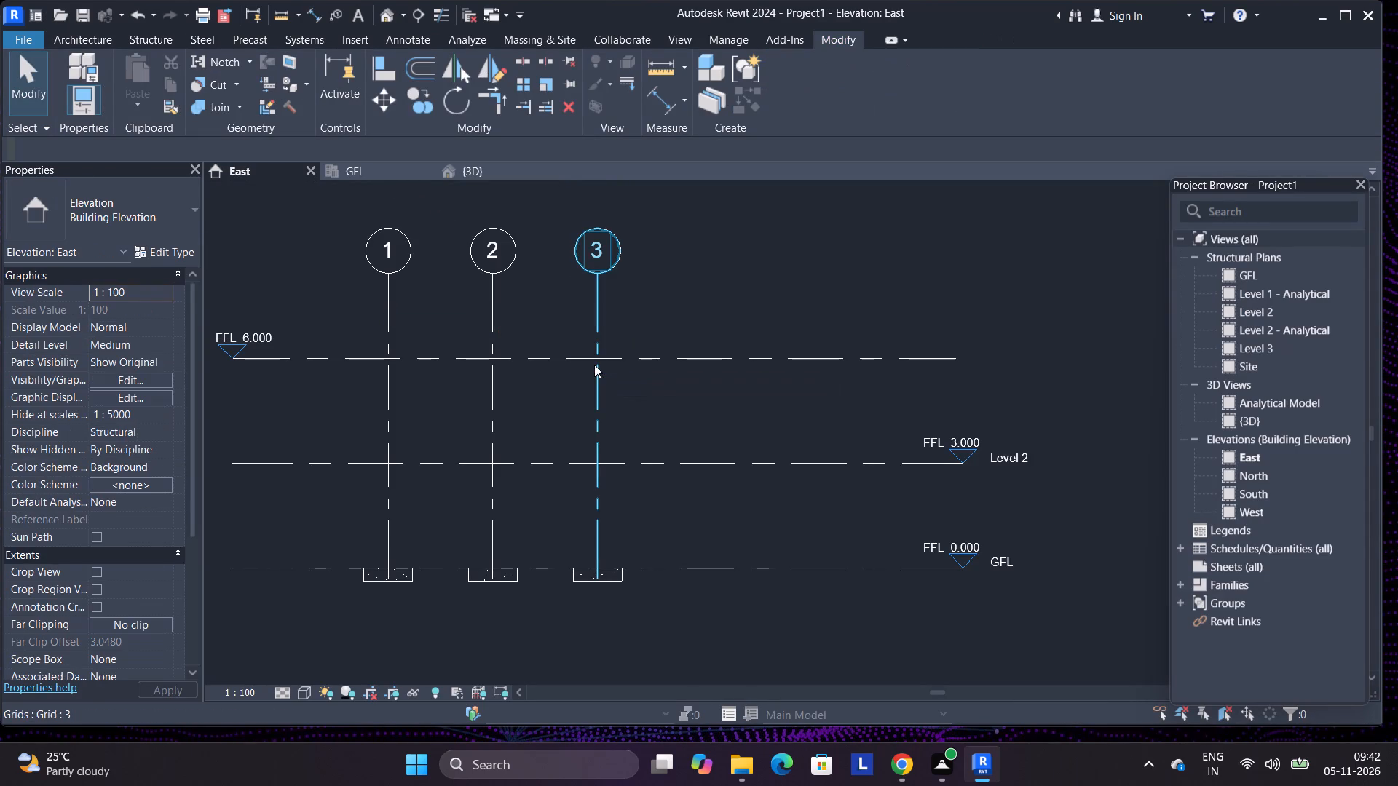
Examine the remaining footings in the 3D view, the GFL structural plan and the East elevation.
left_click(462, 178)
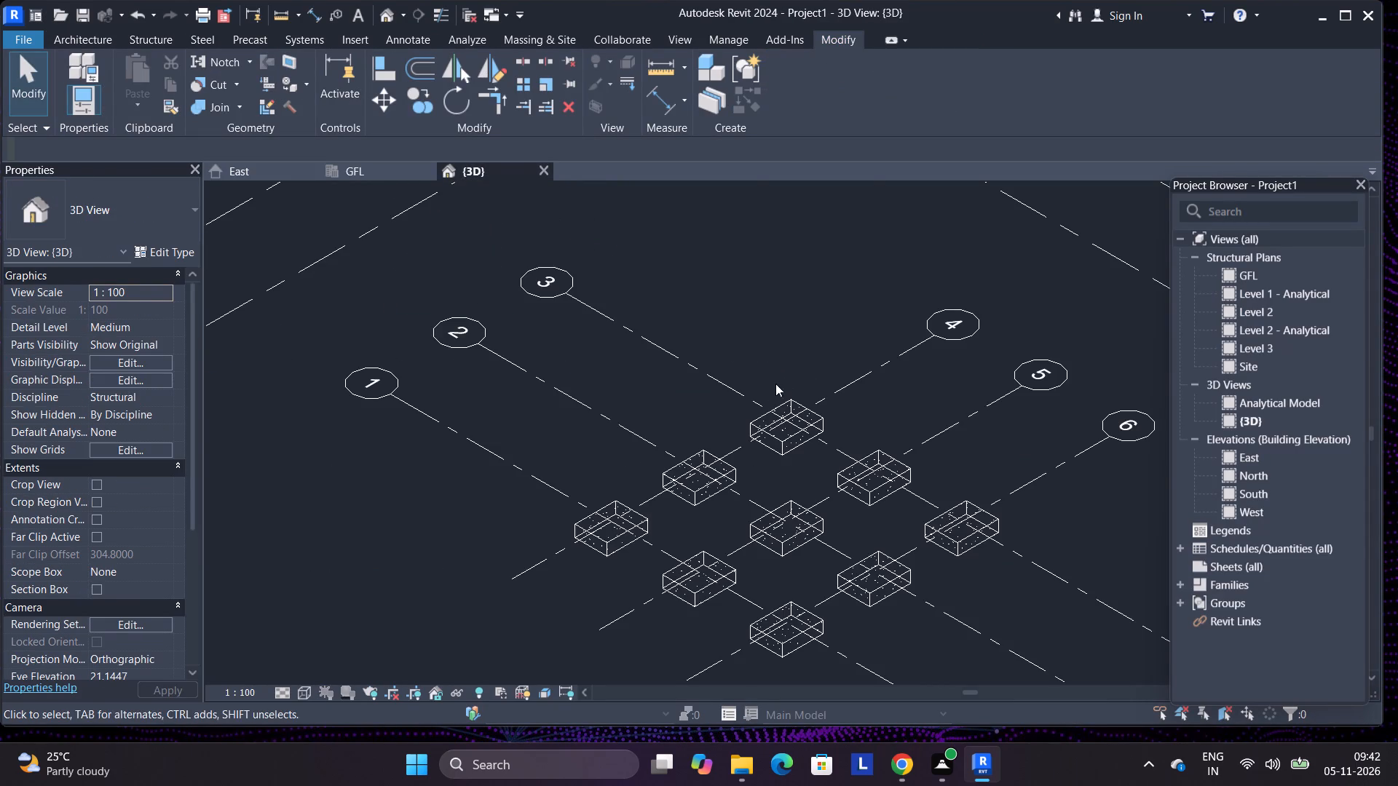
scroll(759, 397, "down", 2)
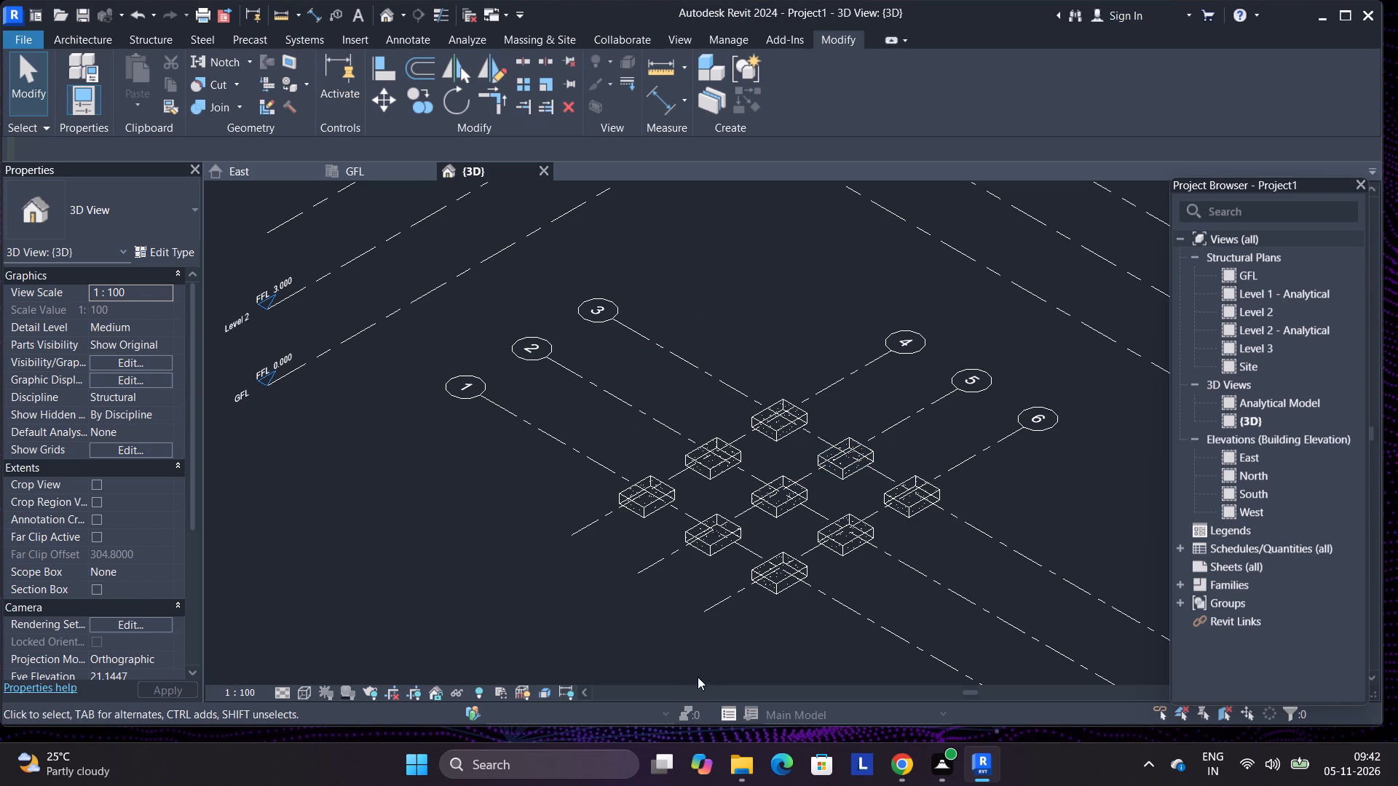
middle_click_drag(826, 596, 604, 600)
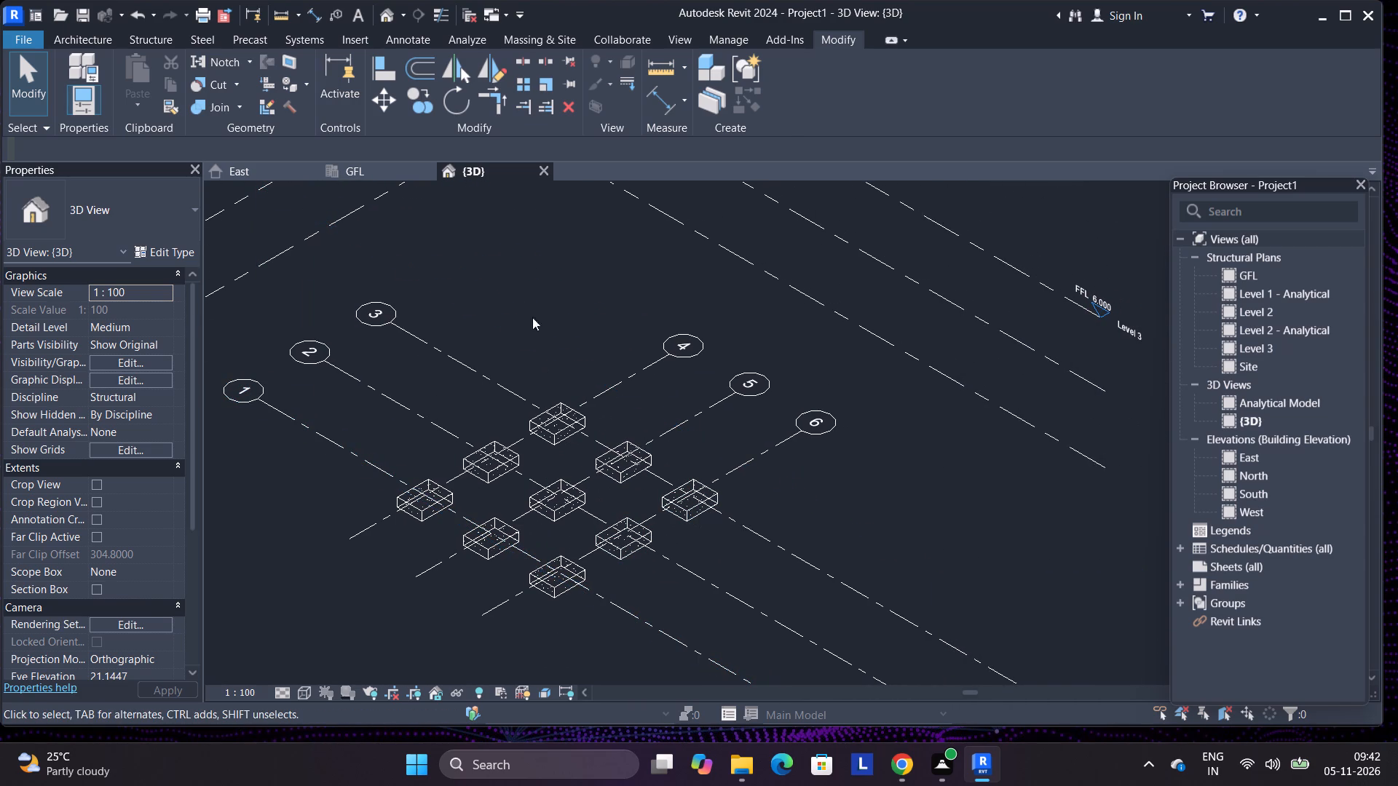
left_click(359, 170)
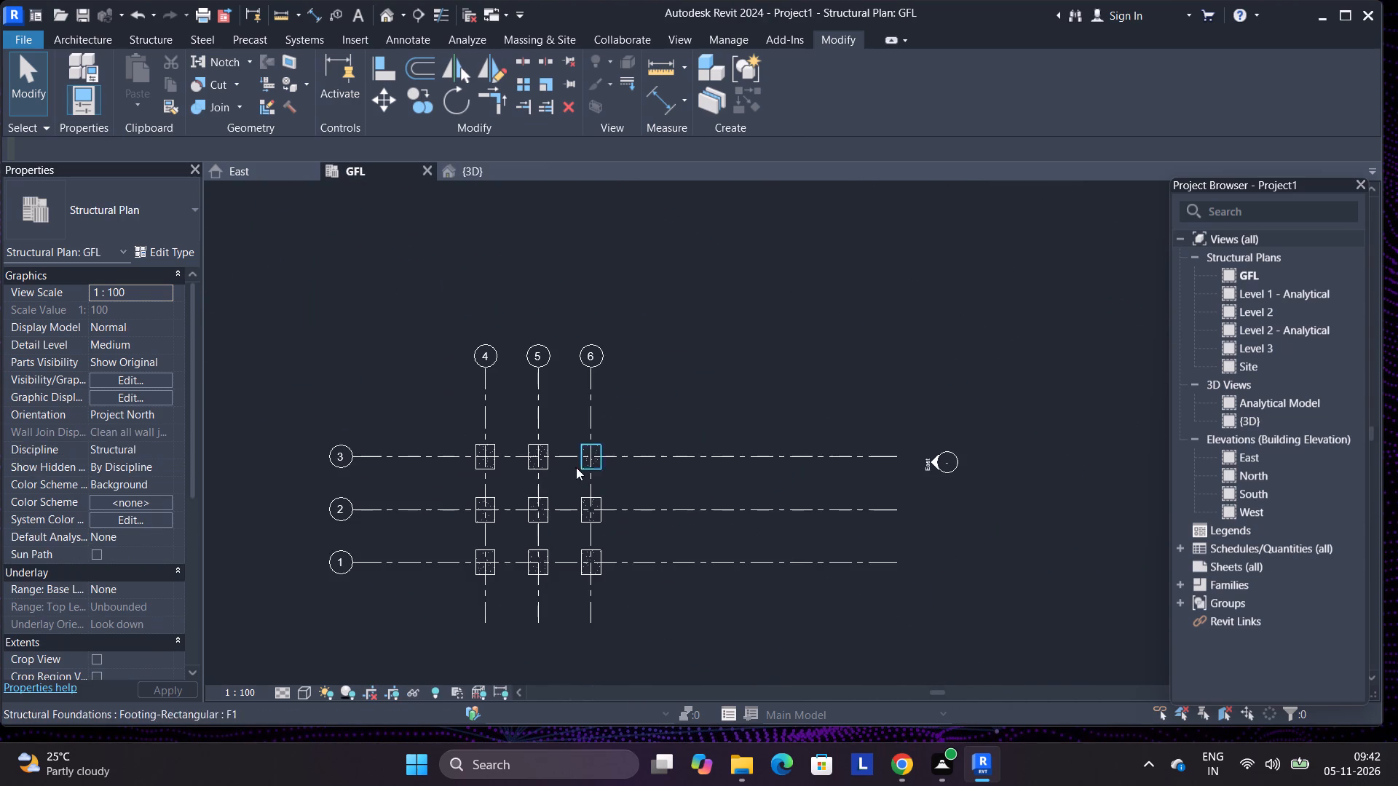
scroll(534, 496, "up", 4)
left_click(279, 170)
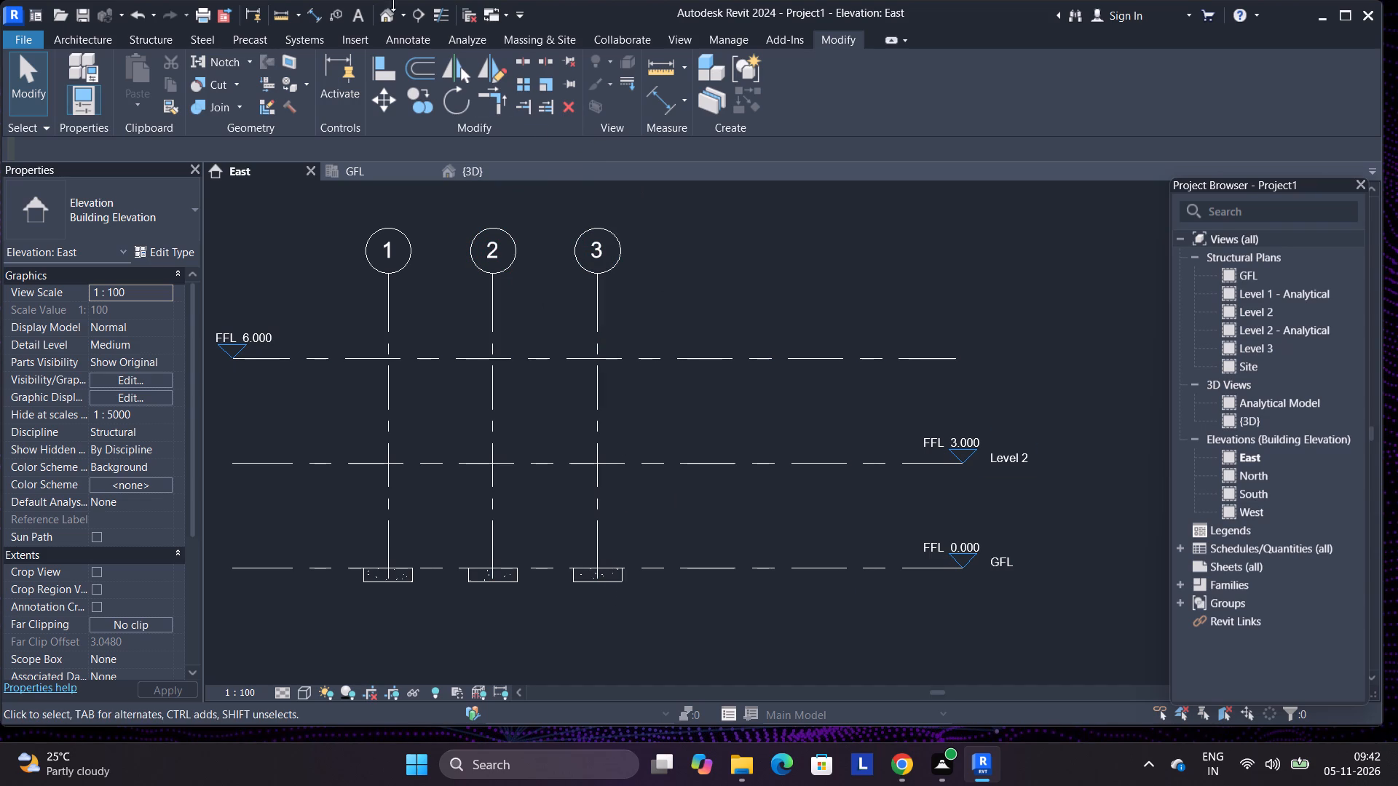
left_click(414, 162)
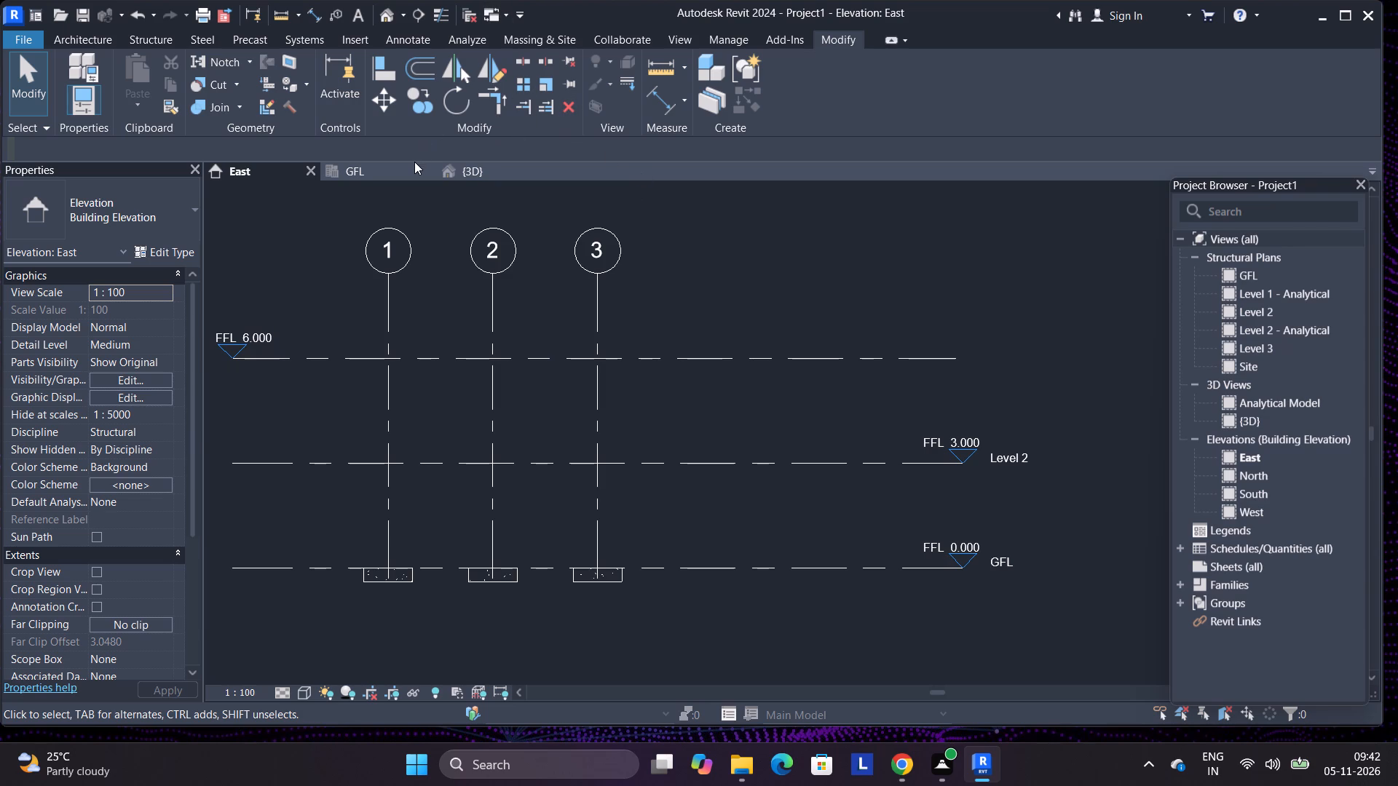
Place vertical 300 x 450mm concrete rectangular columns from GFL to Level 2 at all intersections of grids 1–3 with grids 4–6.
left_click(412, 165)
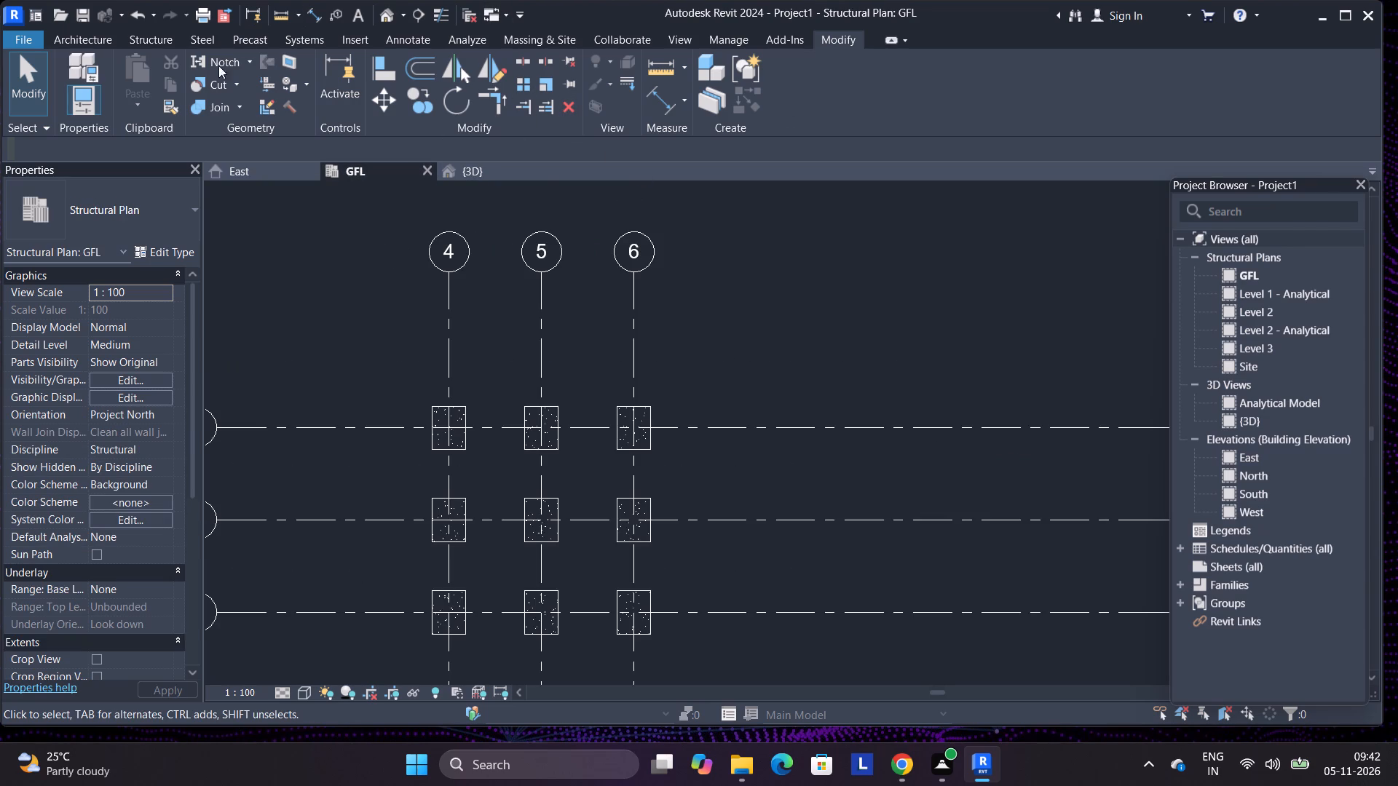
triple_click(572, 115)
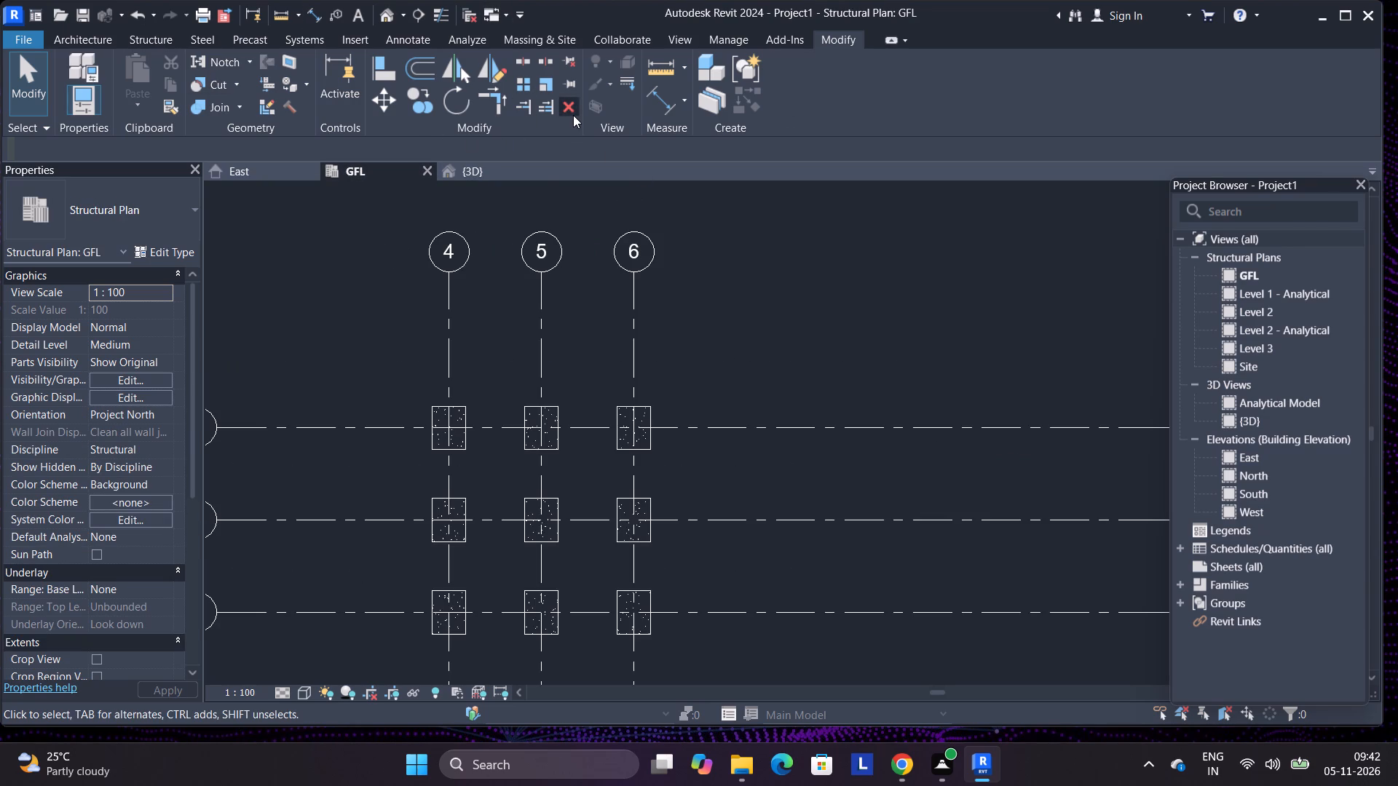
left_click(573, 115)
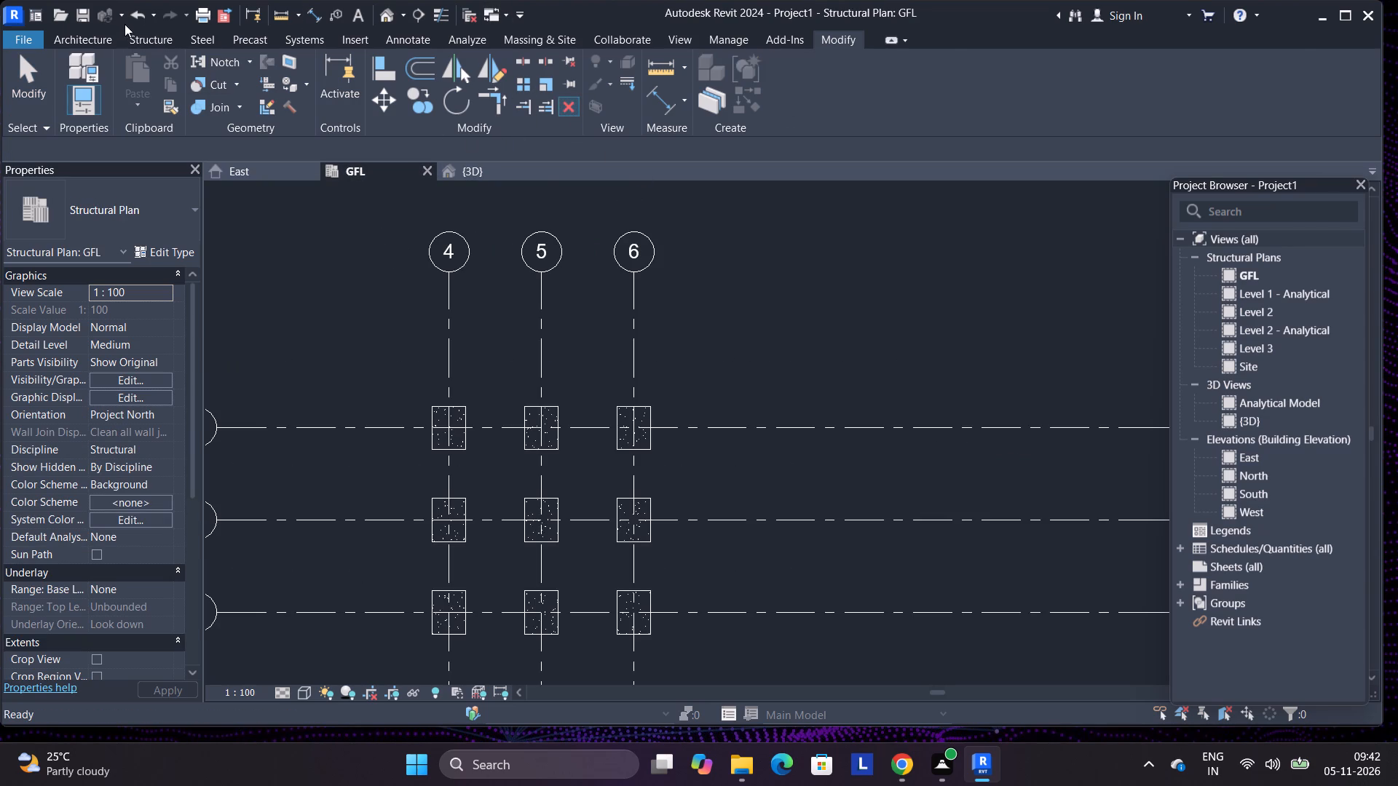
left_click(135, 36)
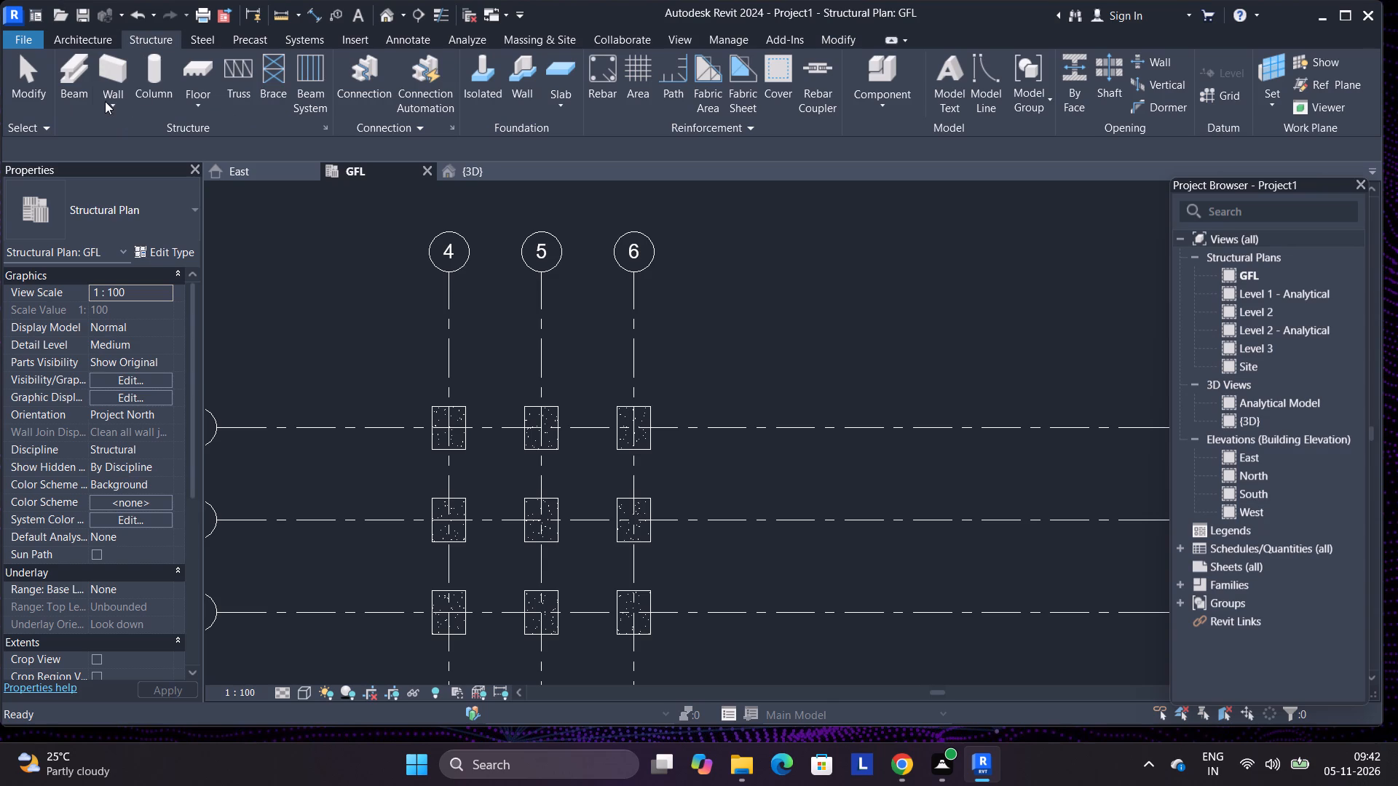
left_click(157, 72)
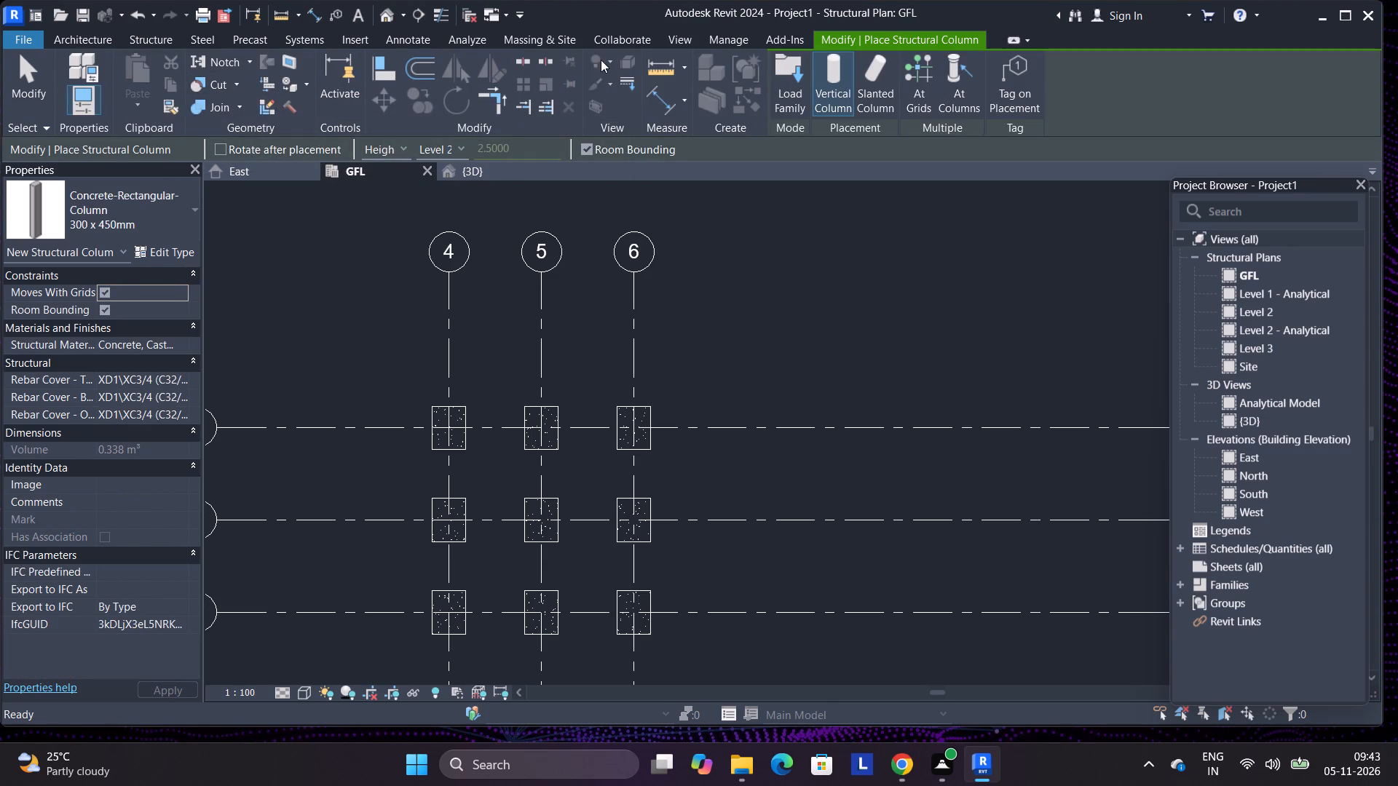
left_click(931, 70)
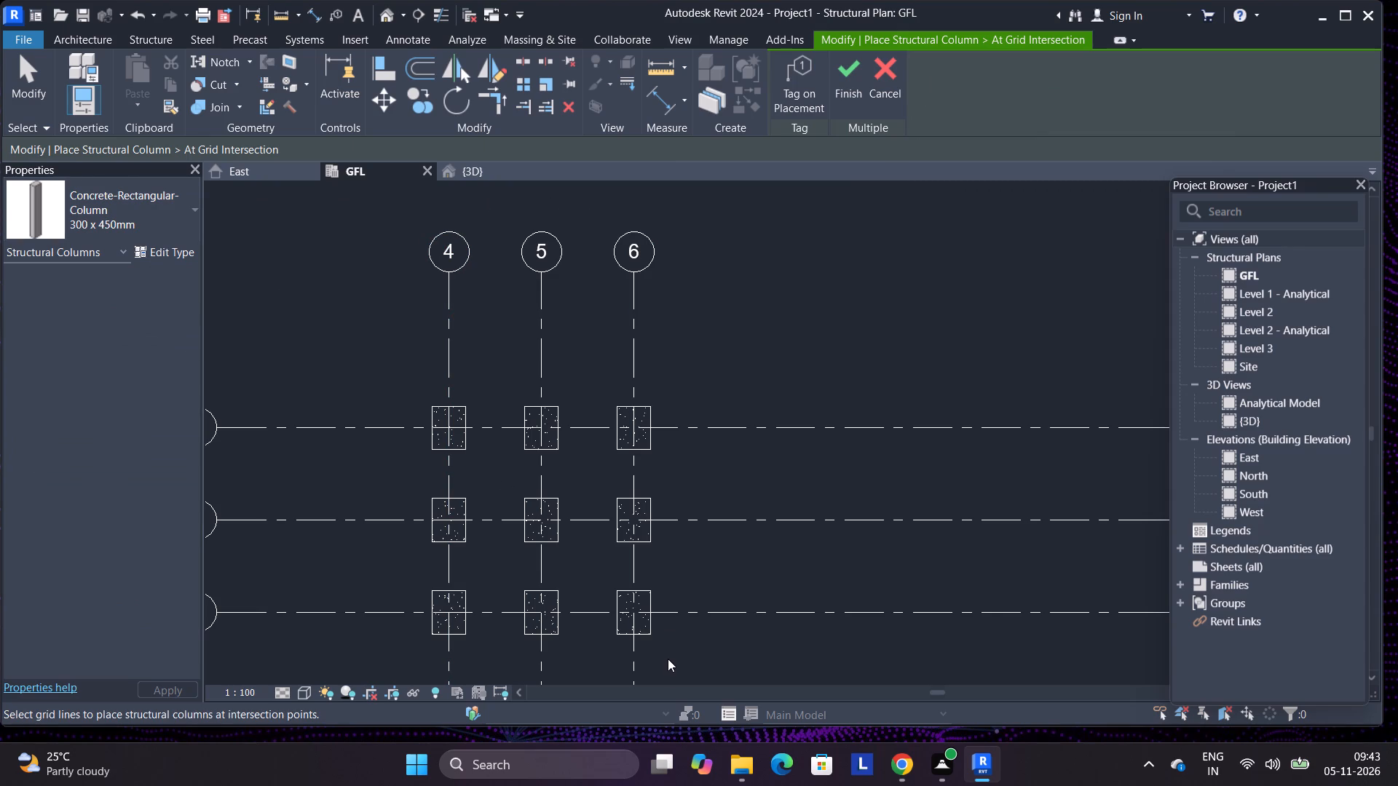
left_click_drag(664, 650, 415, 426)
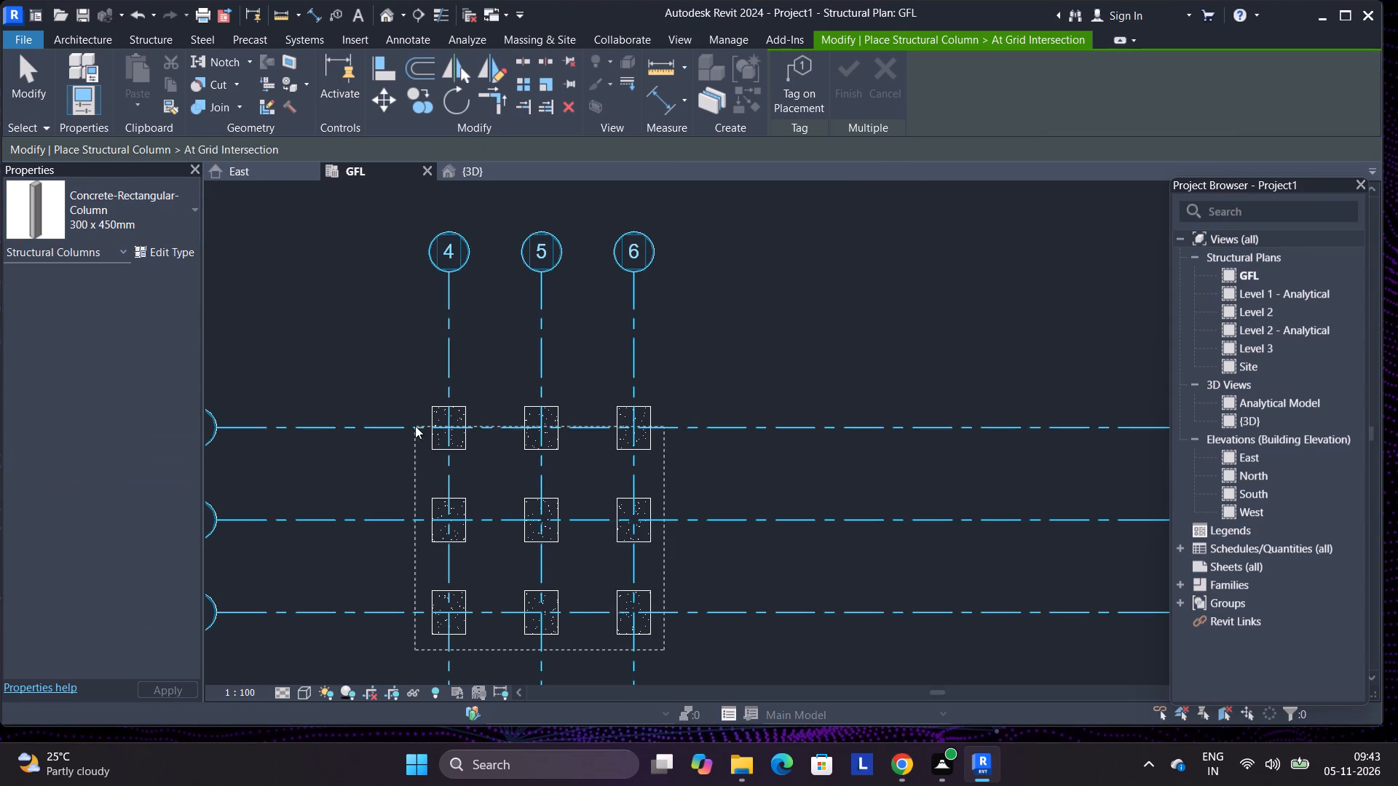
left_click_drag(415, 426, 395, 402)
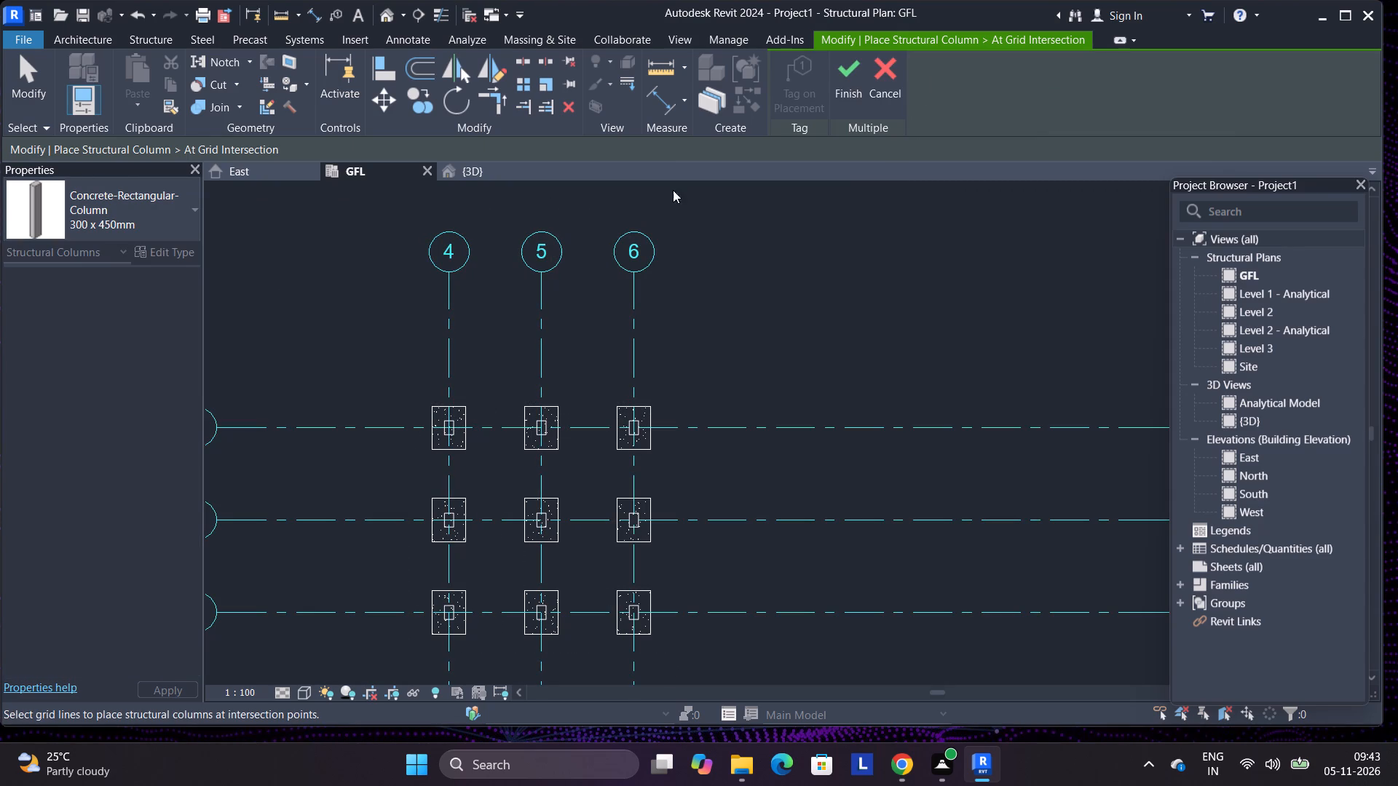
left_click(843, 71)
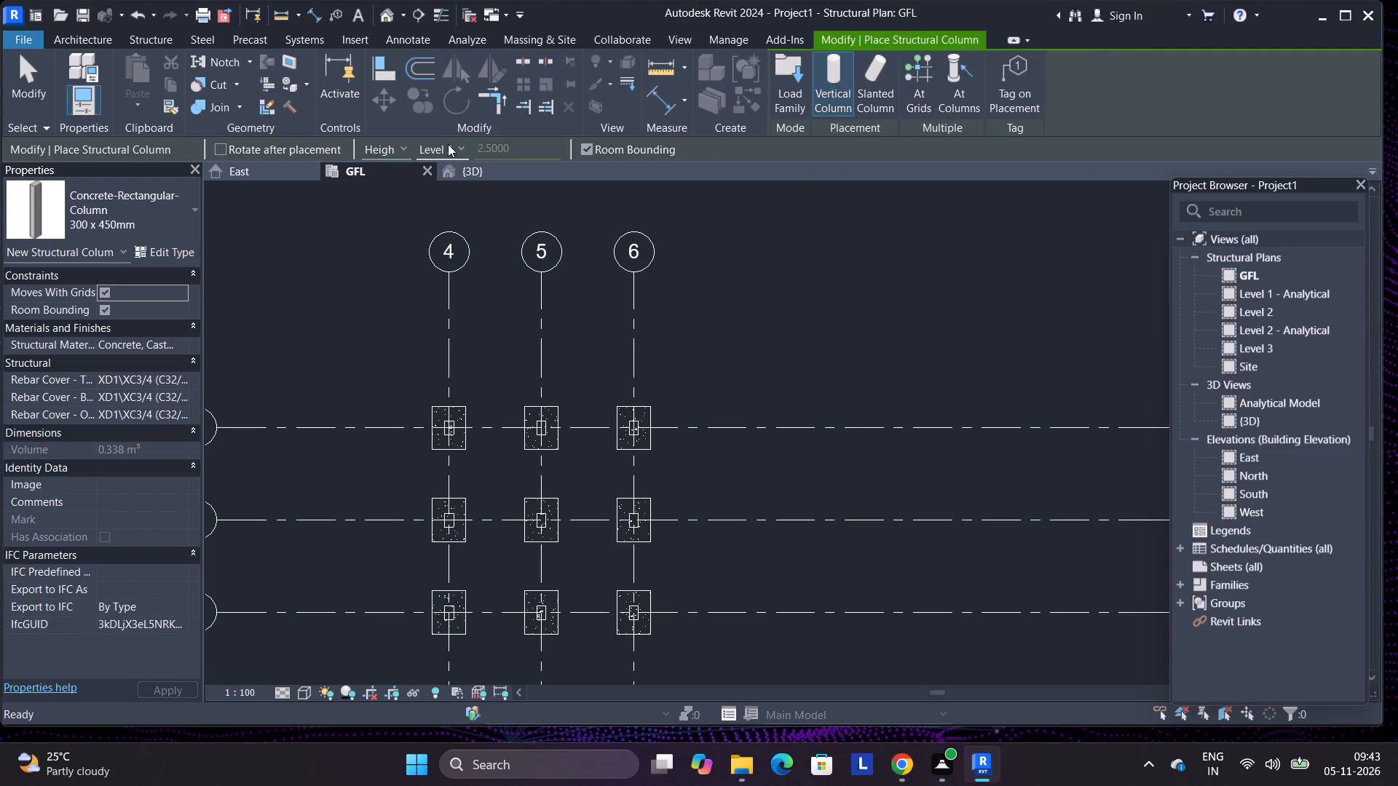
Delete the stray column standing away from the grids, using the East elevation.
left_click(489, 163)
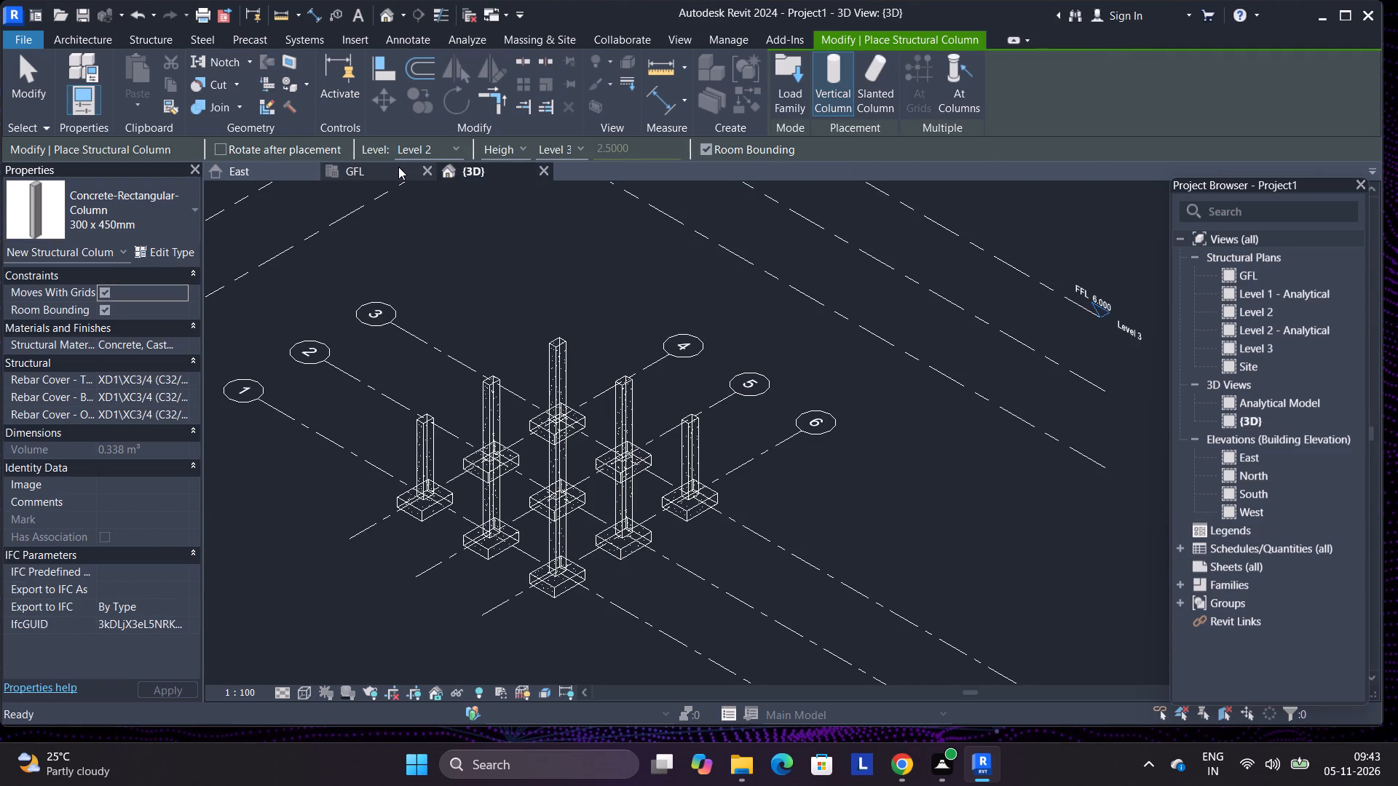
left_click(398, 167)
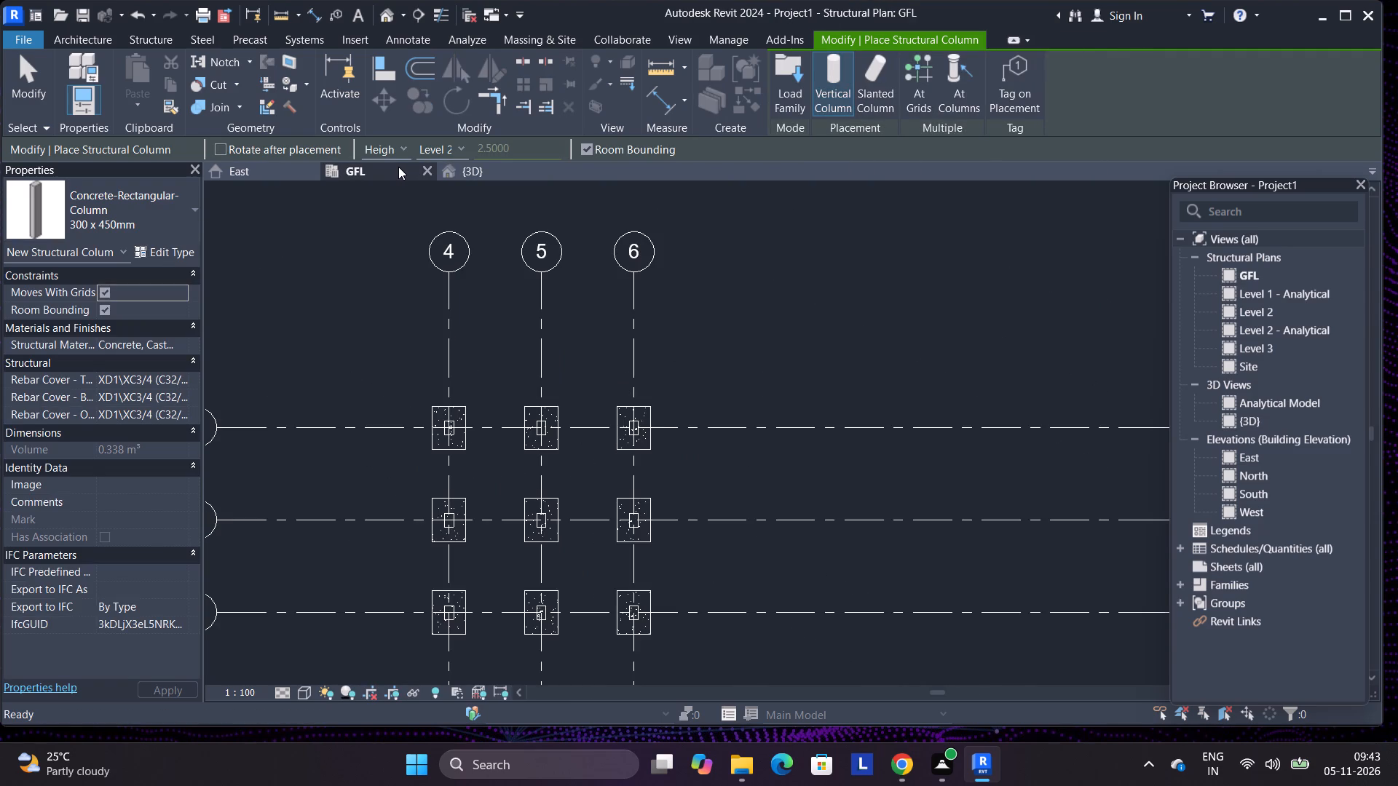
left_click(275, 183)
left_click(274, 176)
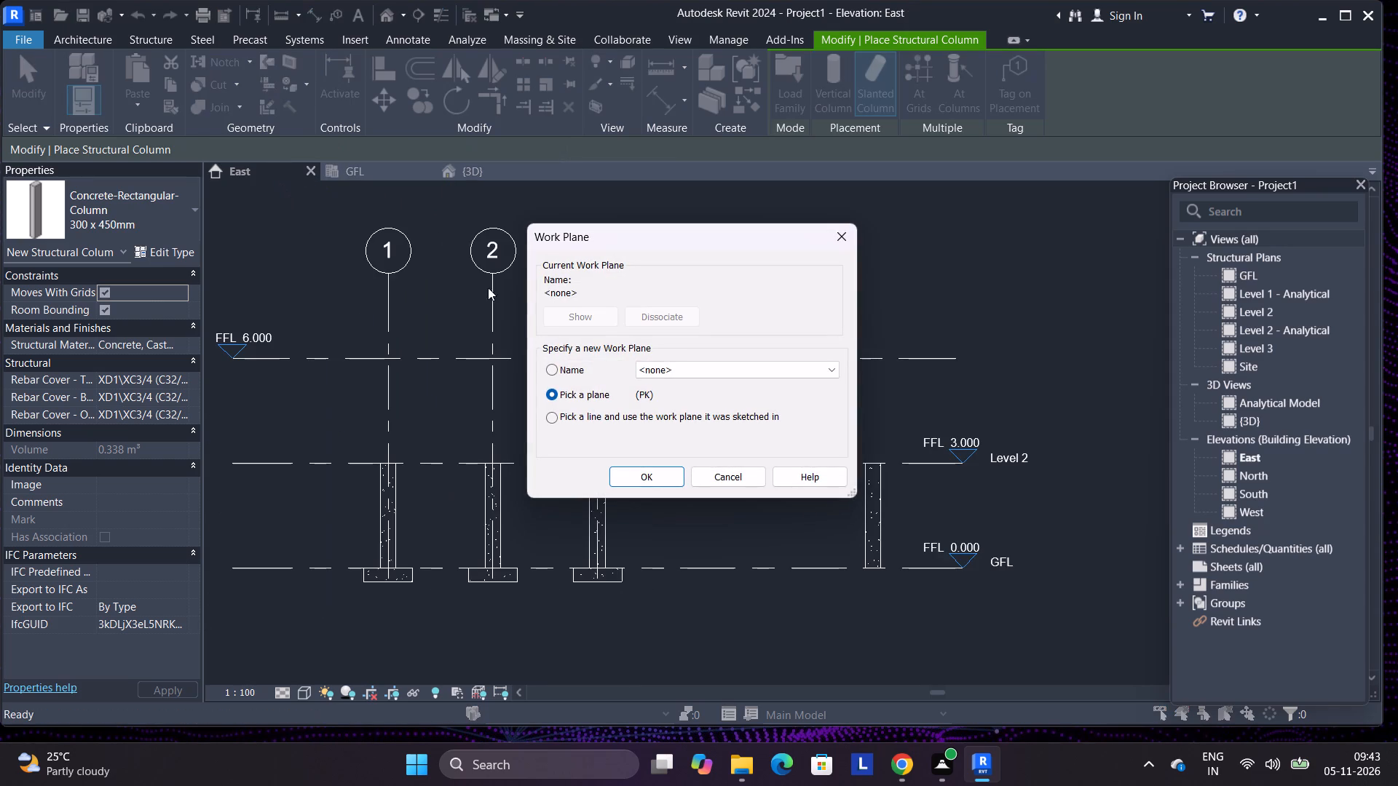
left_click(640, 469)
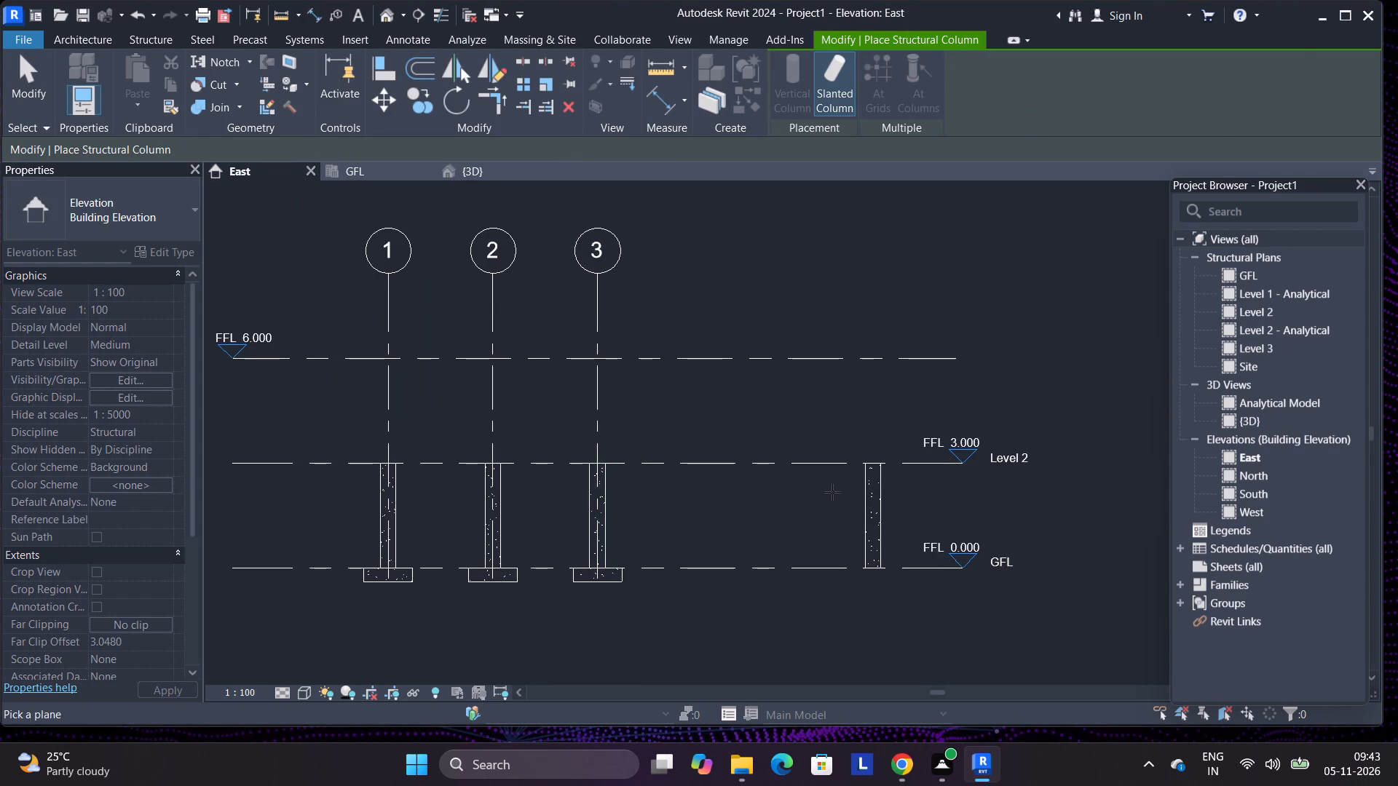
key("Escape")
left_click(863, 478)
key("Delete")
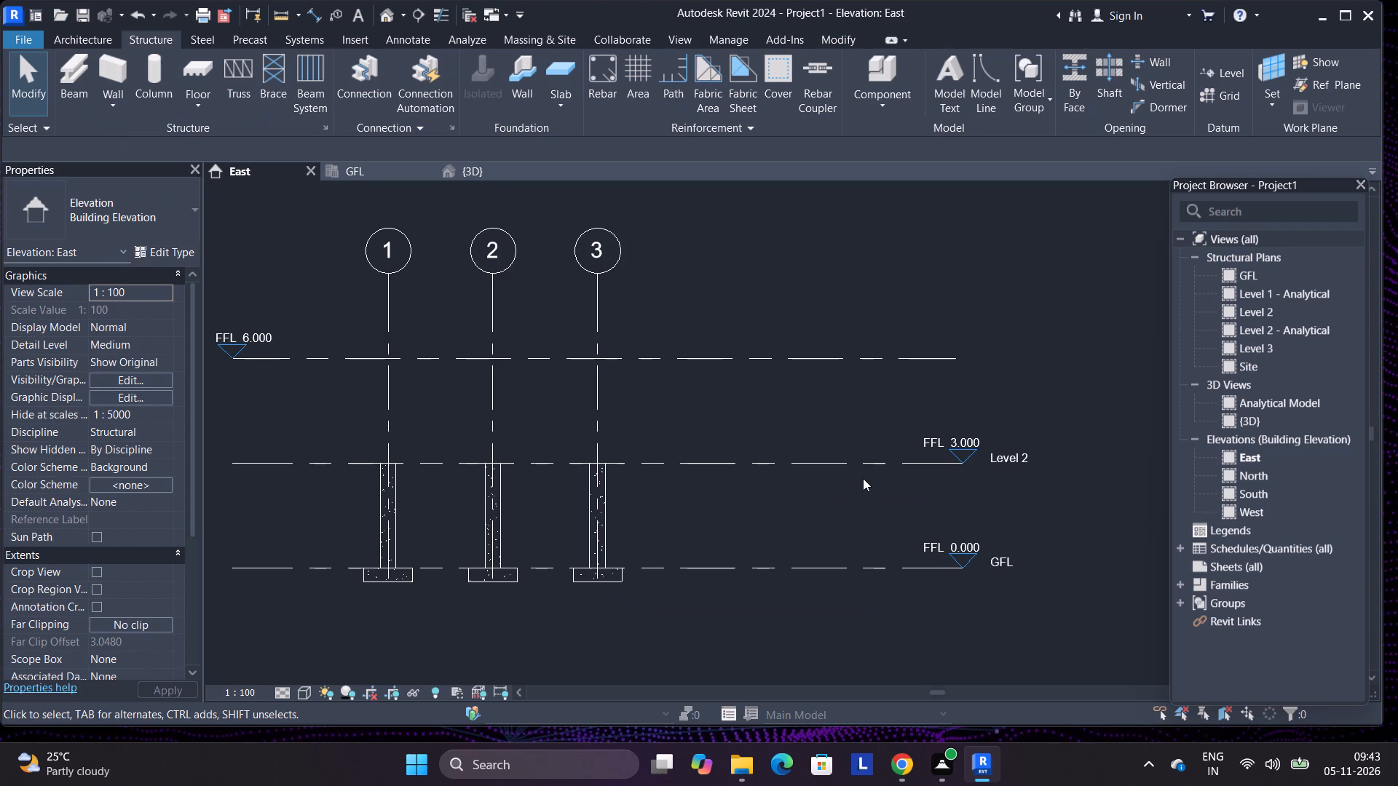
Copy all 300 x 450mm columns visible in the East elevation and paste them aligned to Level 2 and Level 3.
left_click(602, 512)
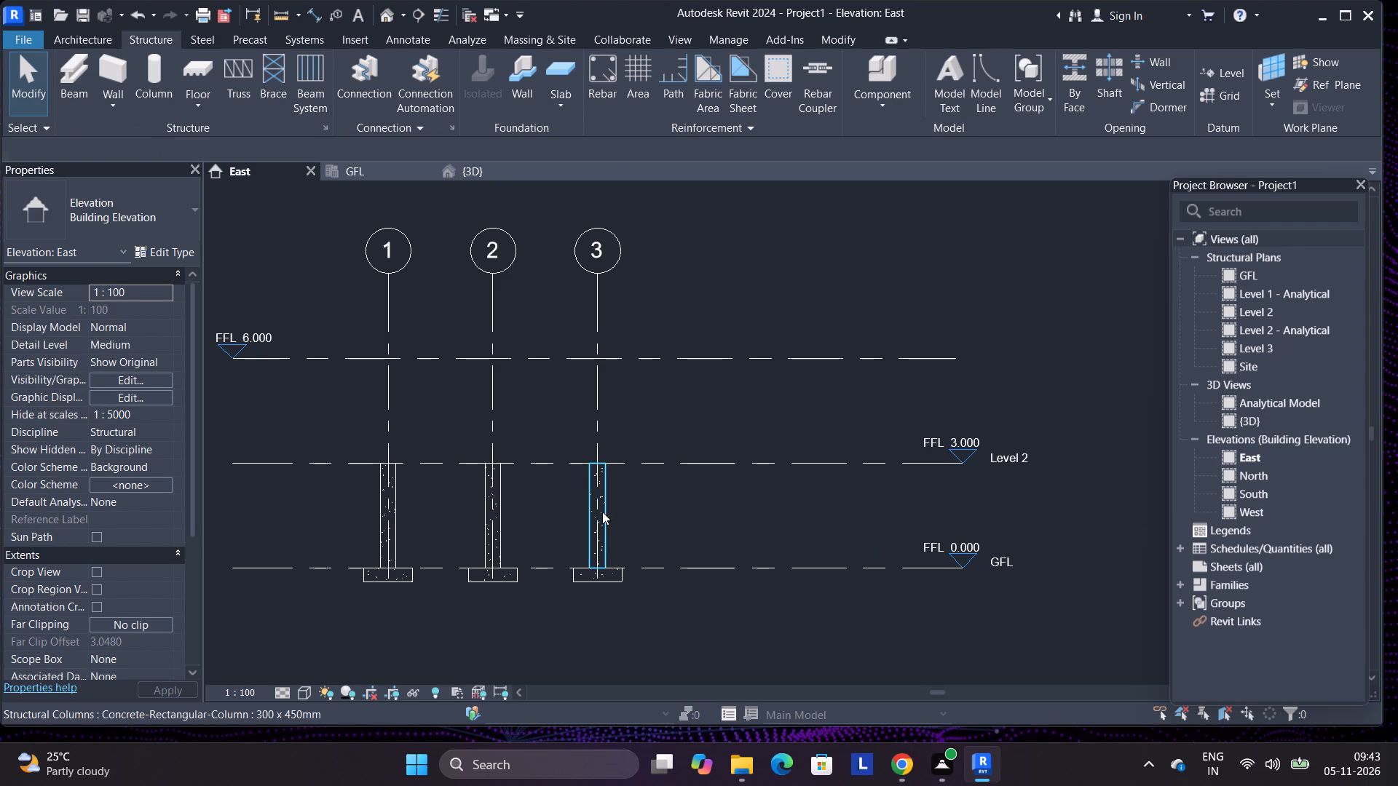
right_click(497, 506)
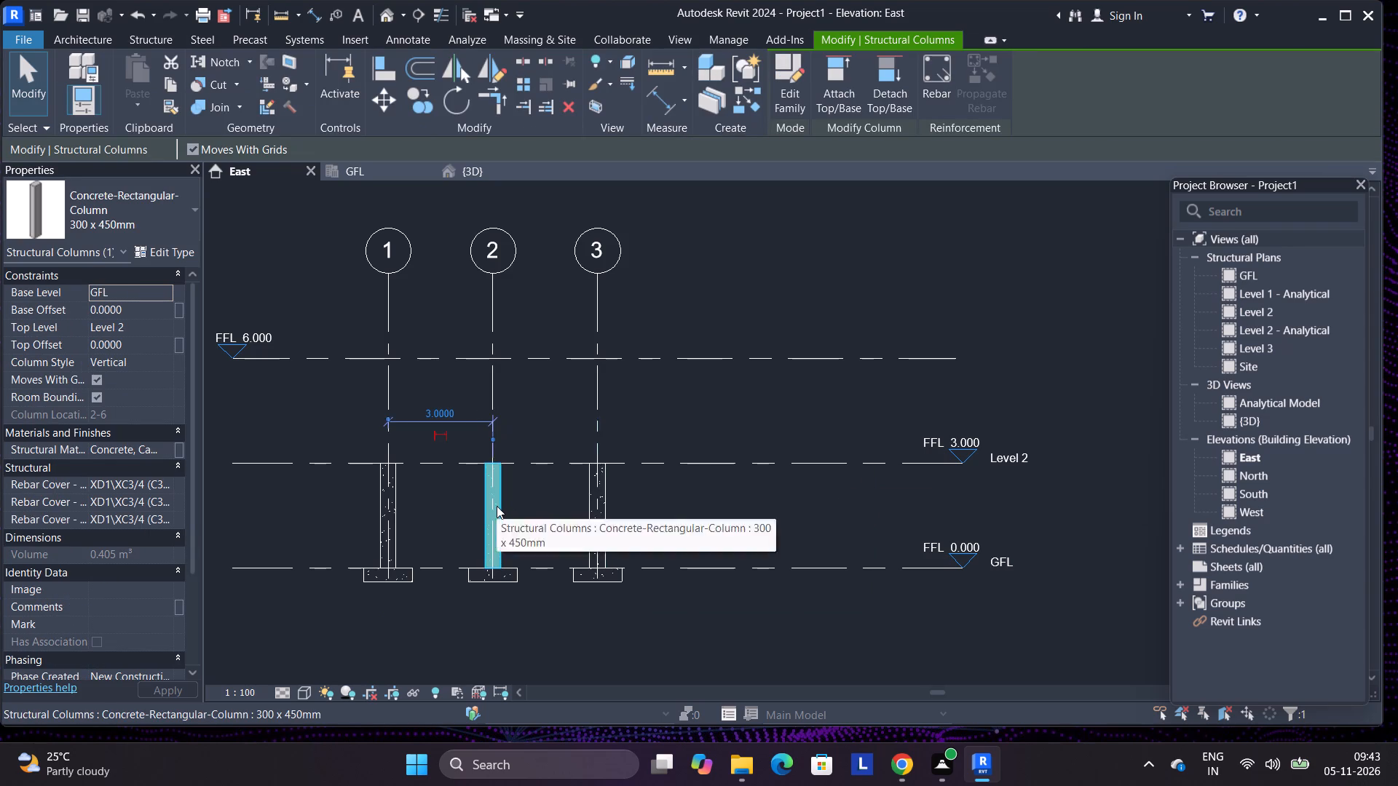
left_click(576, 247)
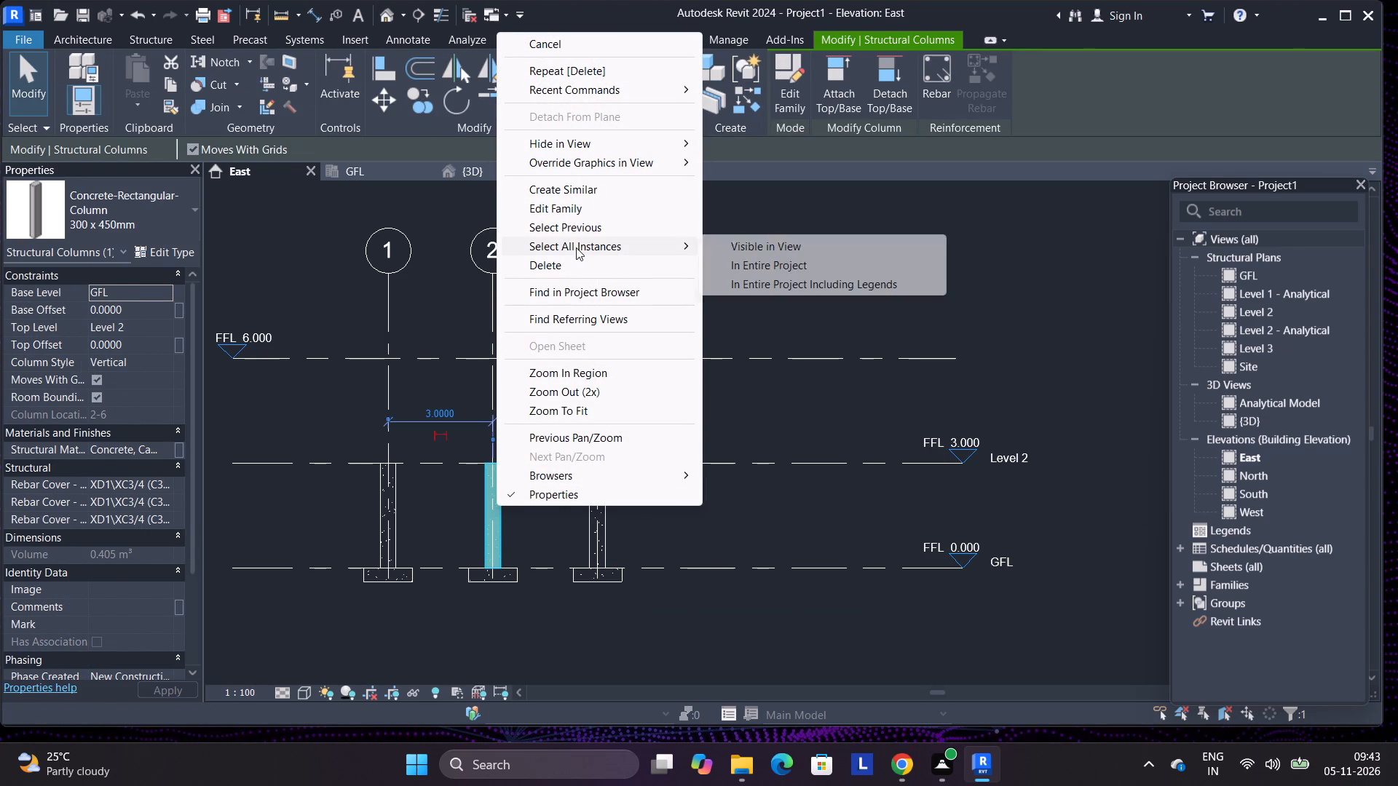
left_click(719, 241)
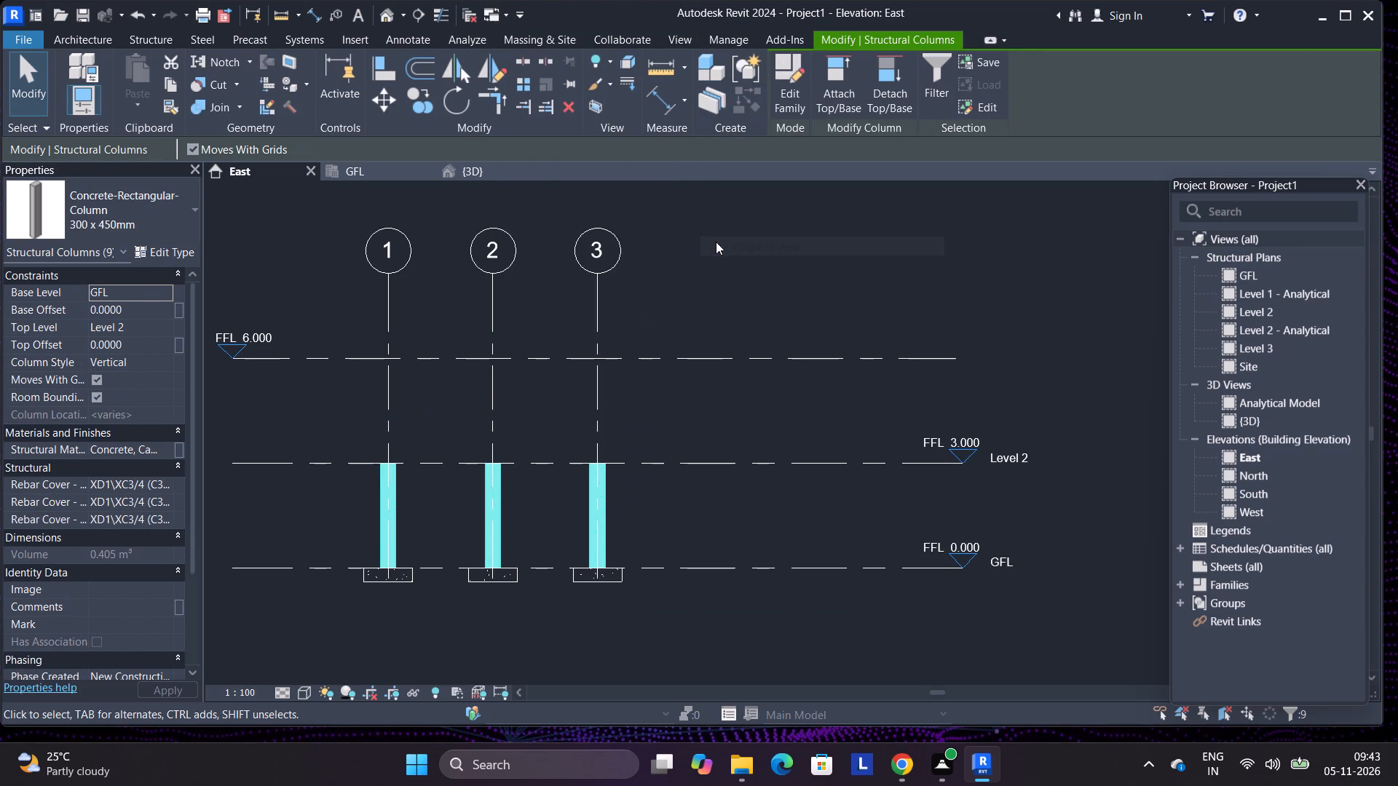
left_click(166, 76)
left_click(138, 92)
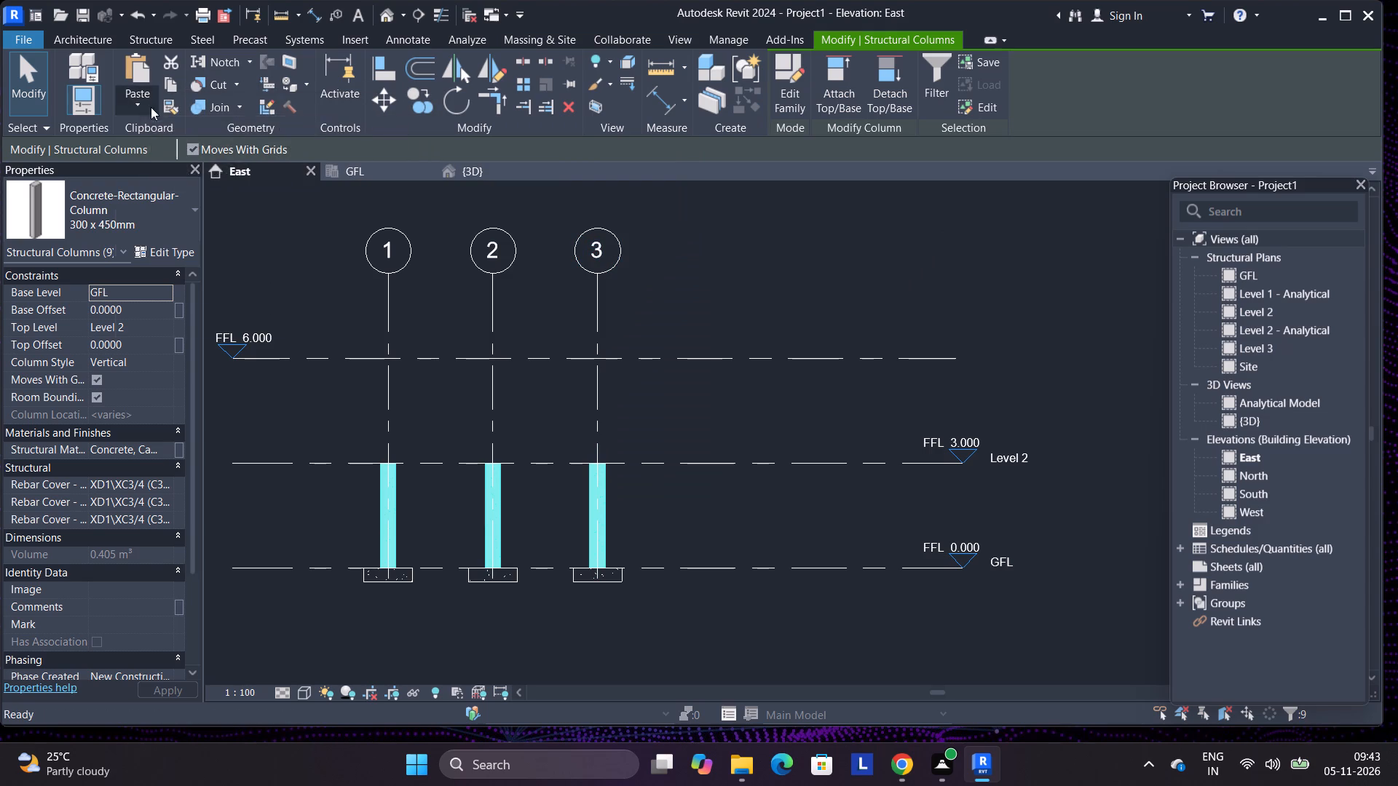
left_click(164, 160)
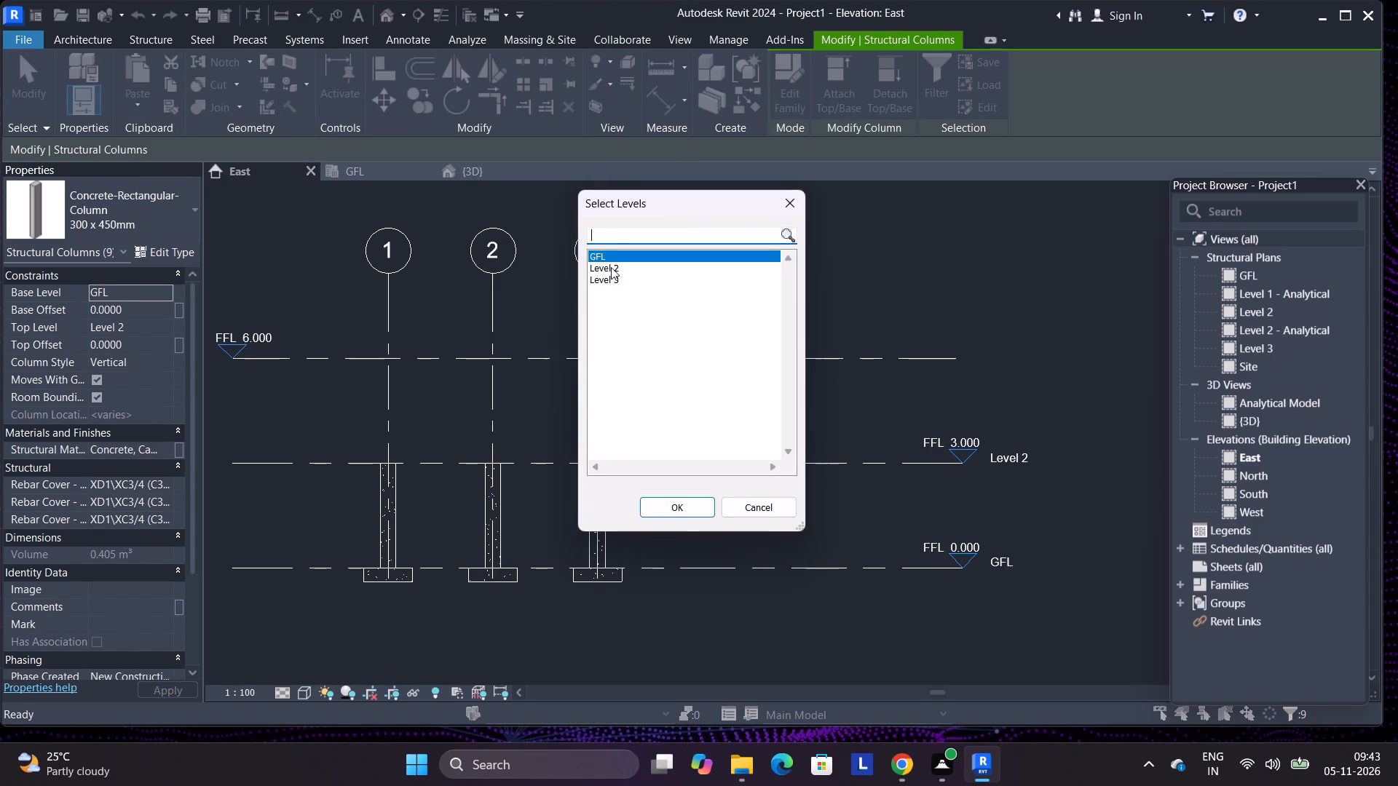
left_click_drag(612, 266, 613, 279)
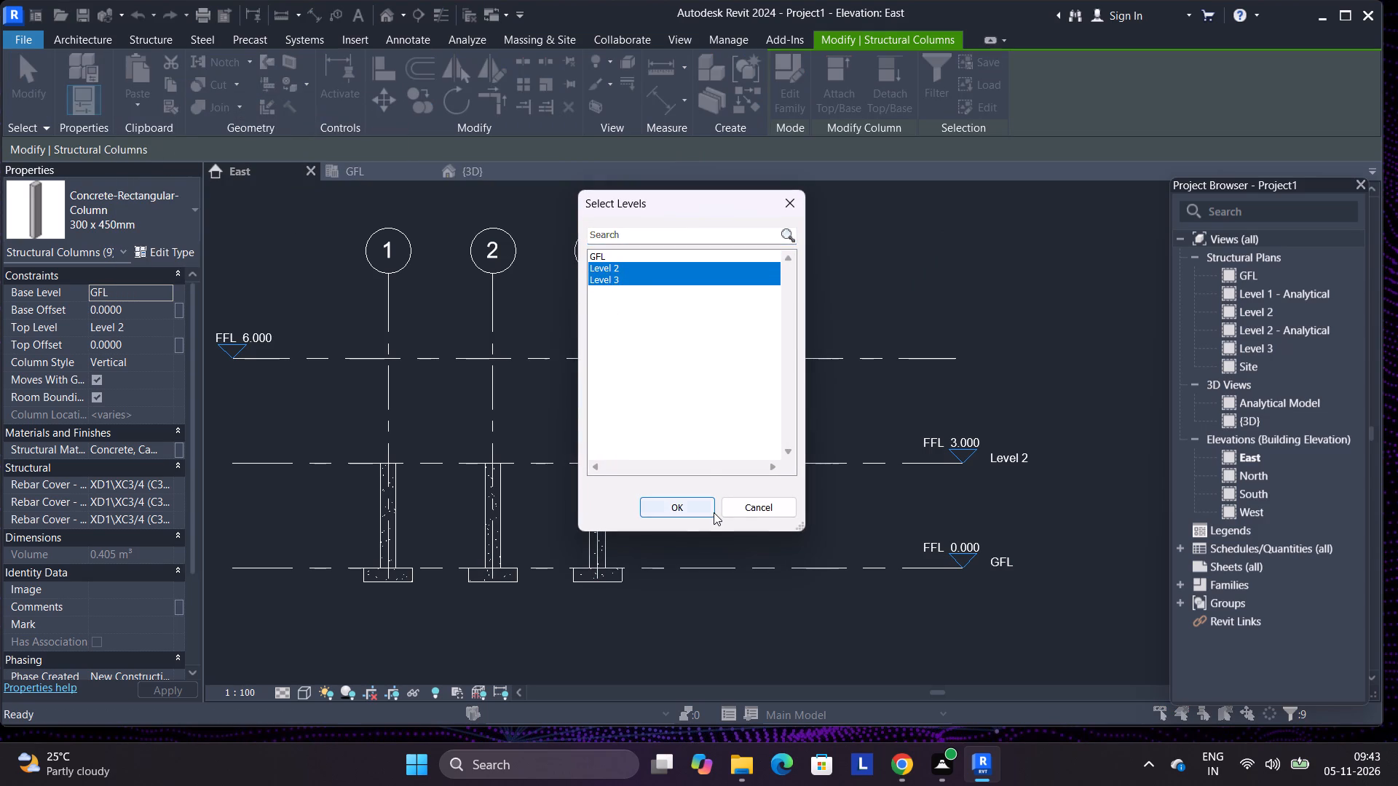
left_click(696, 510)
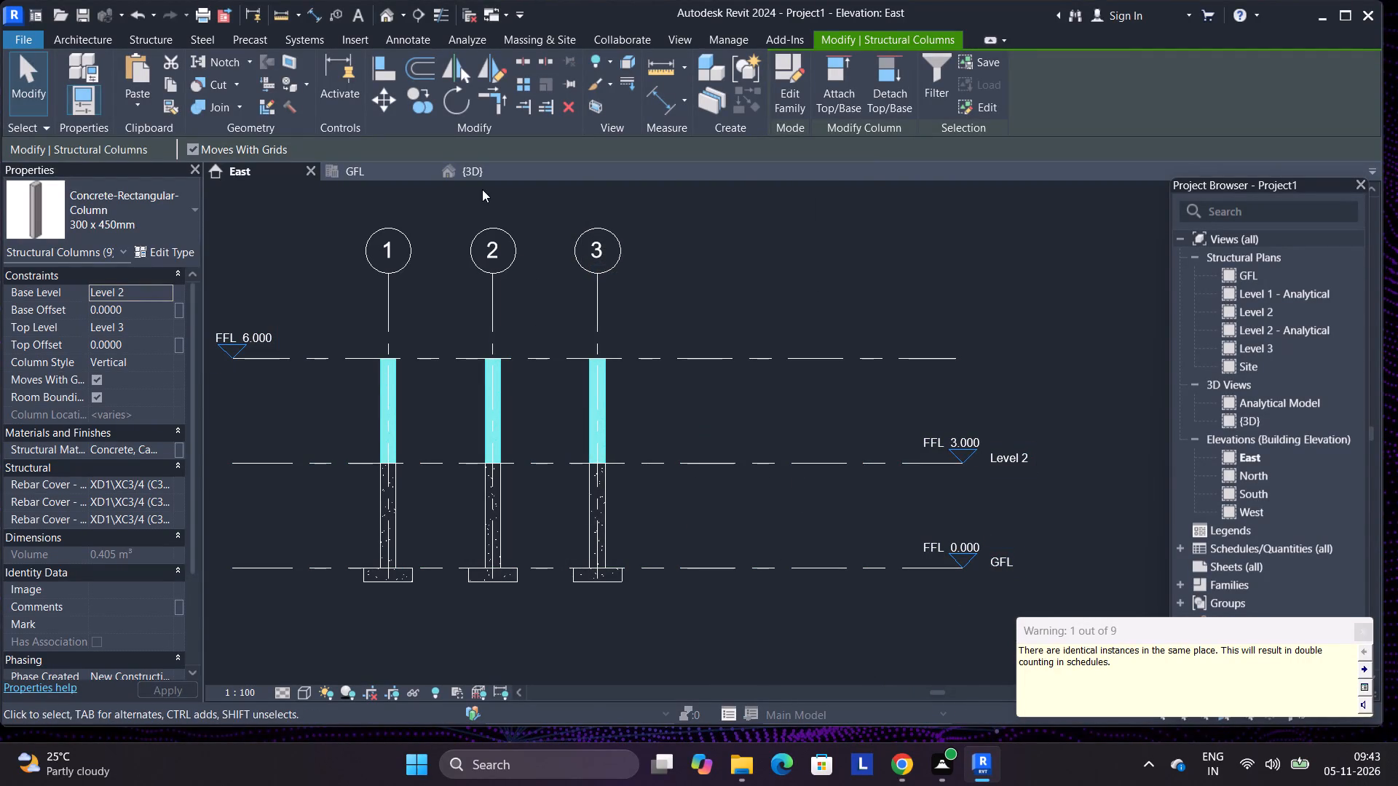
left_click(482, 170)
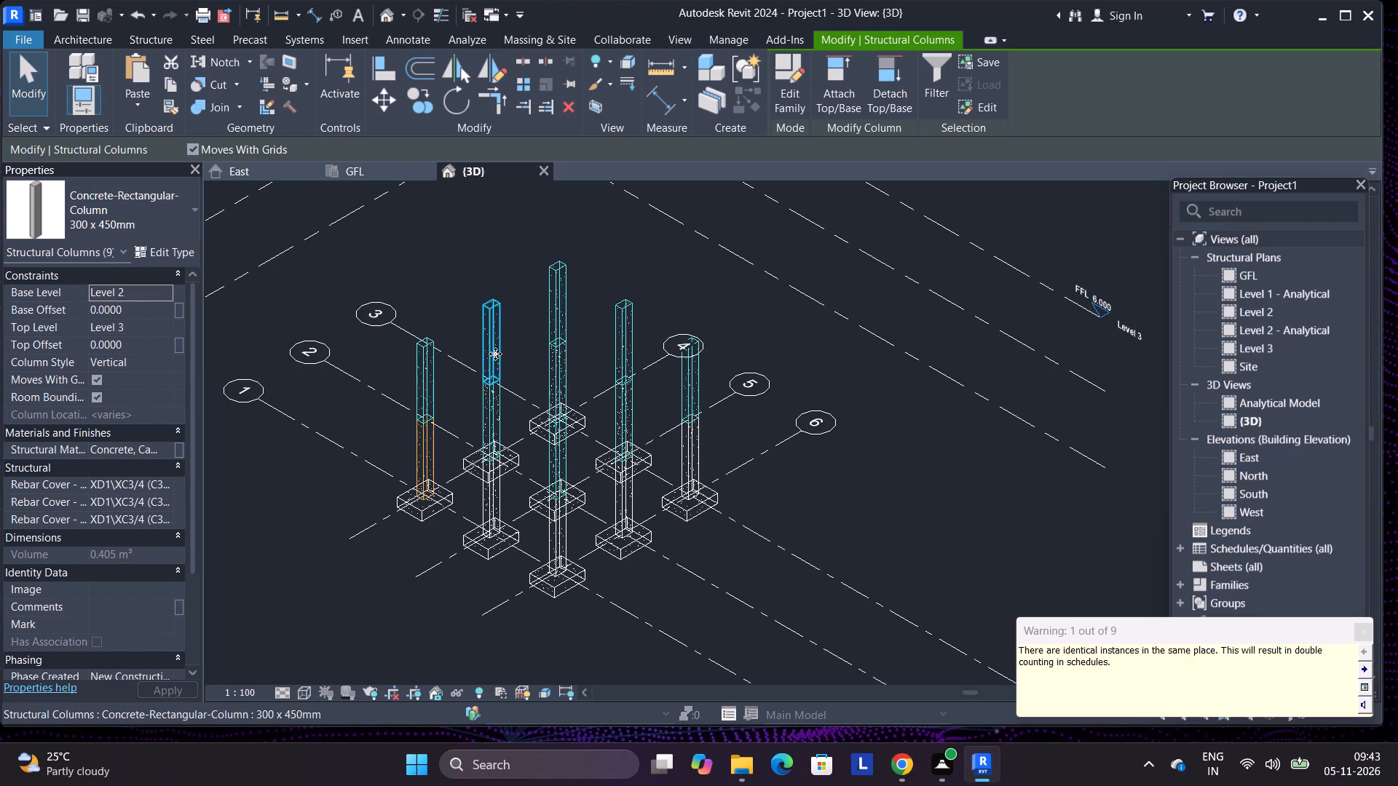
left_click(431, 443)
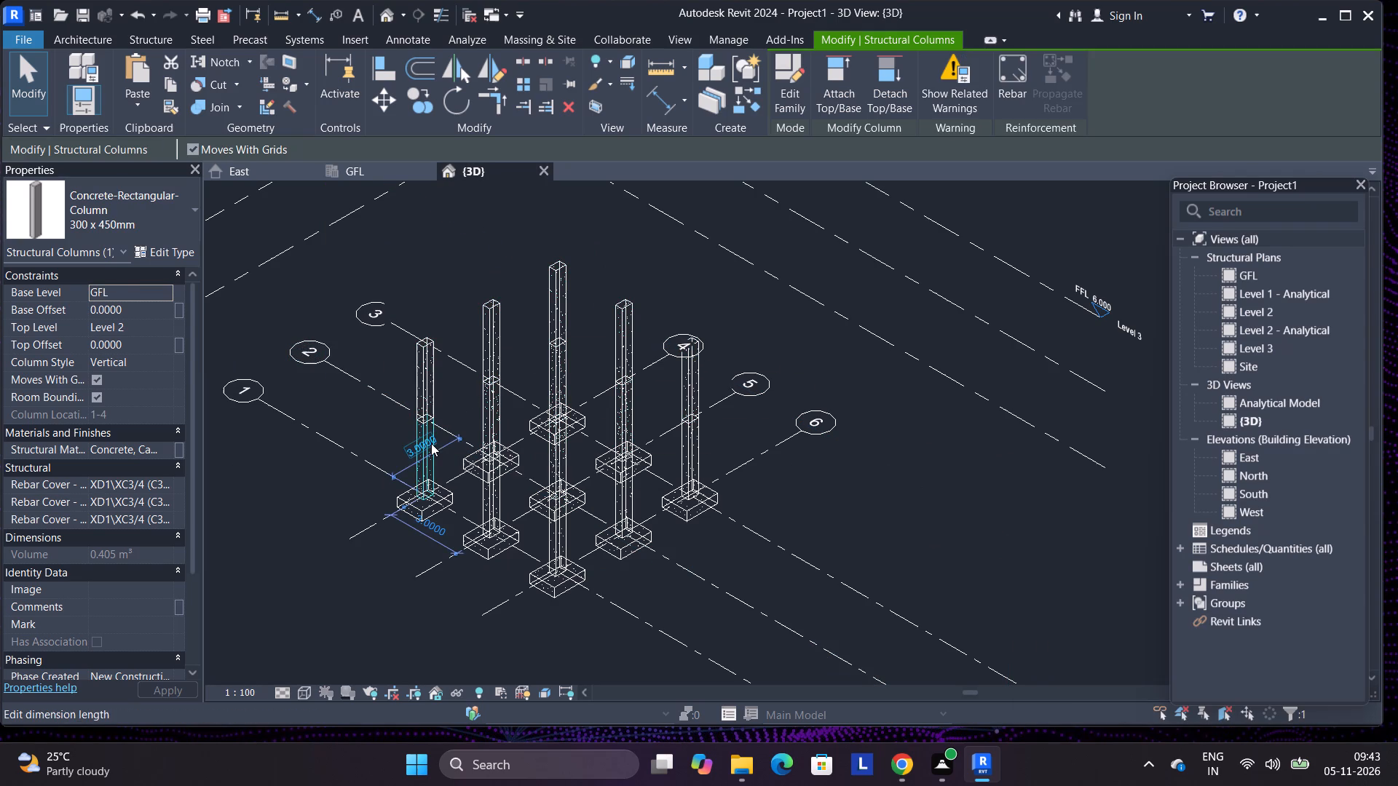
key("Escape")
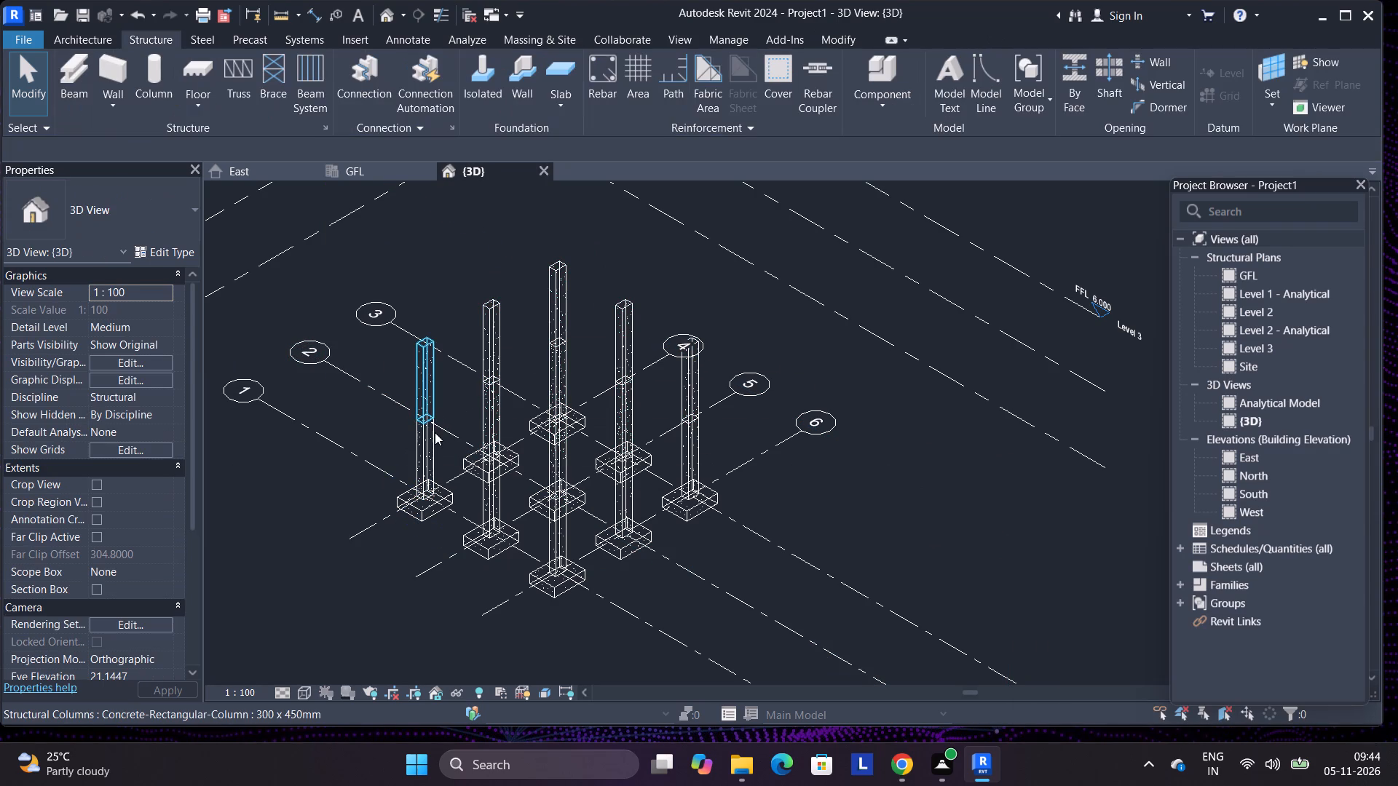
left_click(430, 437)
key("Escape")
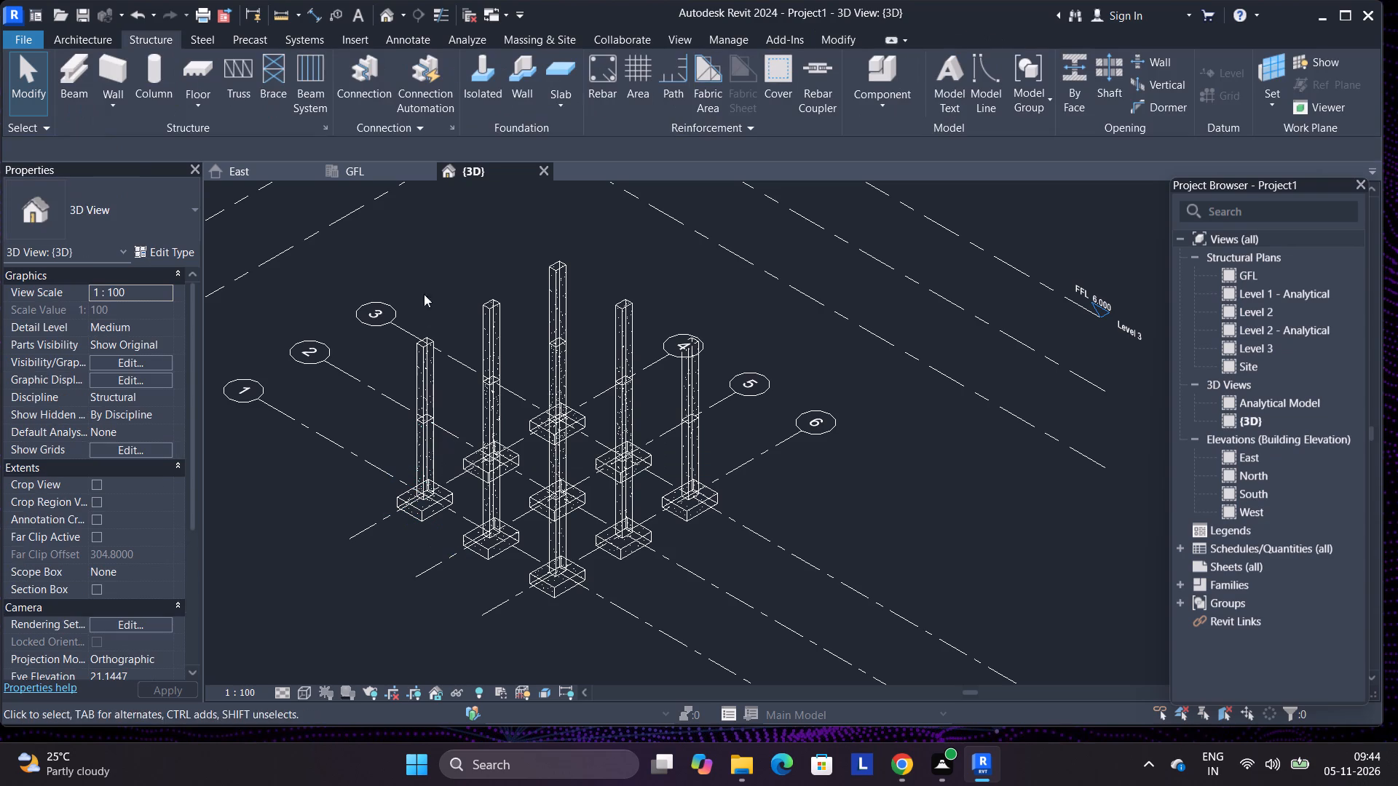
Place 300 x 600mm Concrete-Rectangular beams along grid 4 between grids 1 and 3 on the GFL structural plan, using On Grids.
left_click(387, 177)
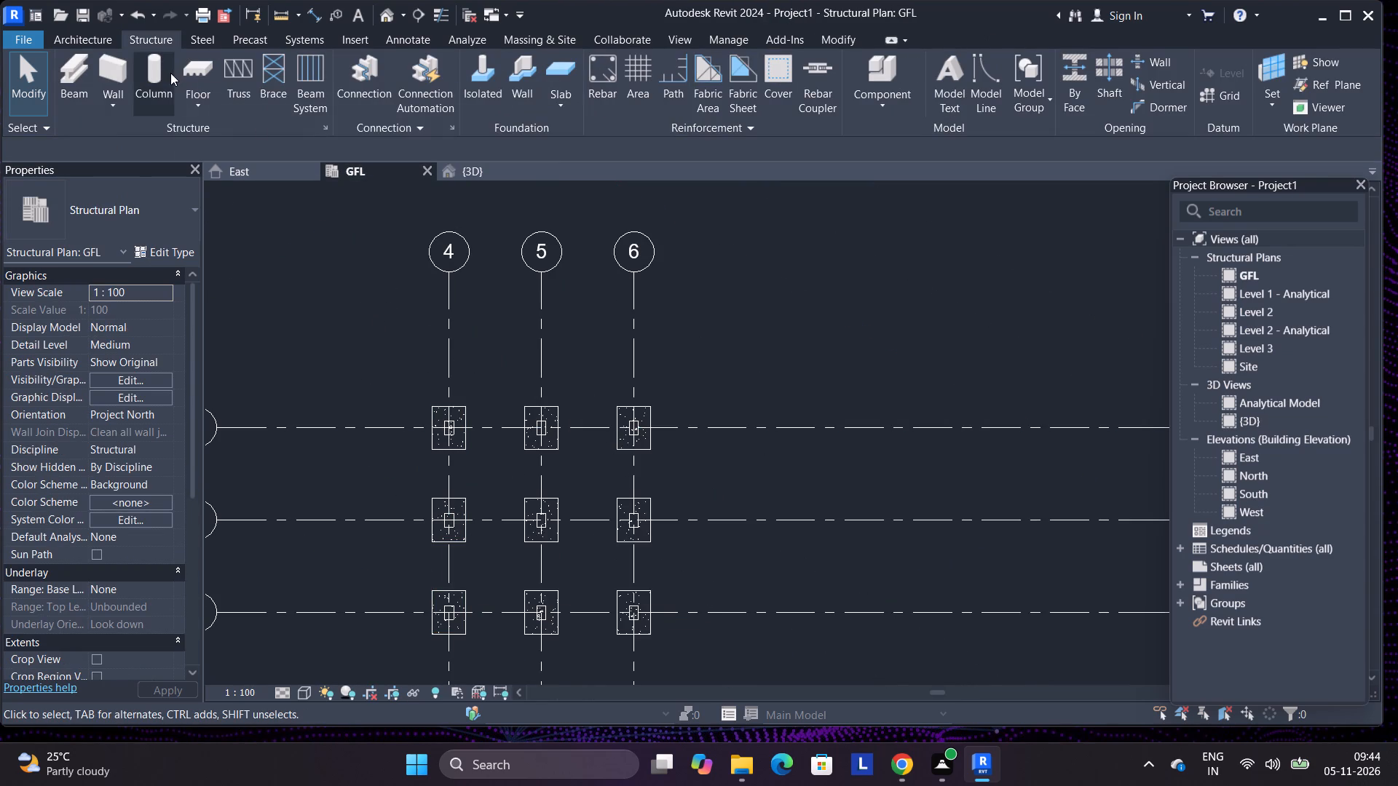
left_click(87, 89)
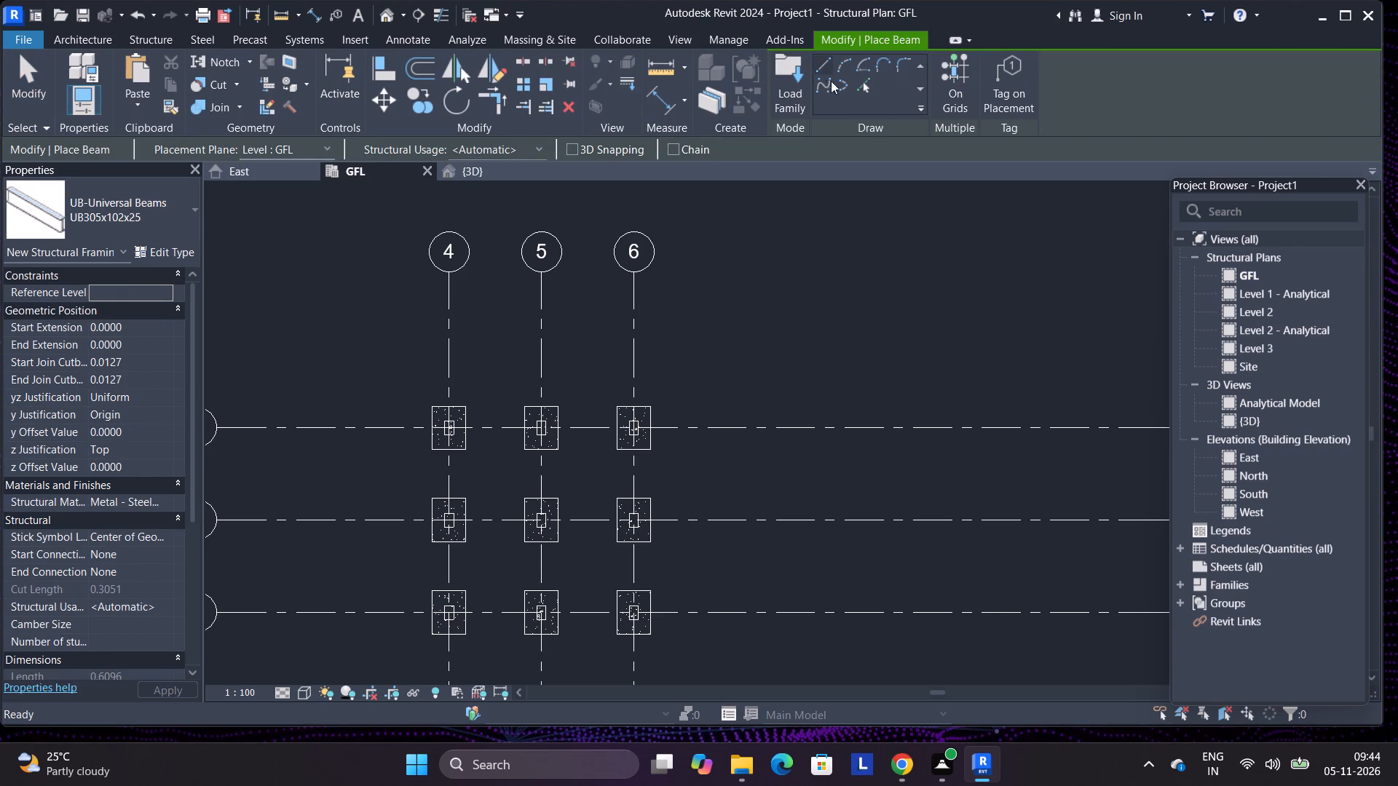
left_click(138, 41)
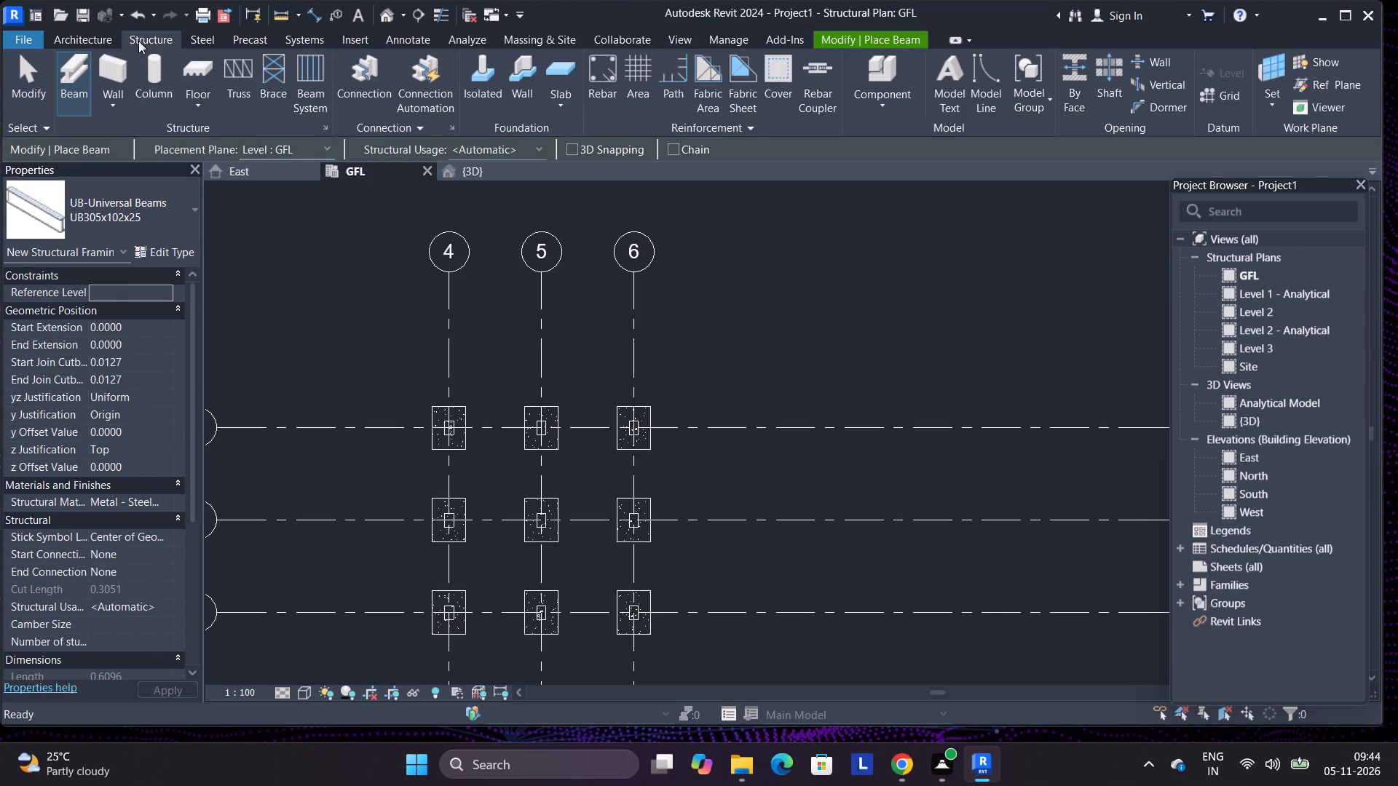
left_click(91, 73)
left_click(149, 191)
left_click(97, 434)
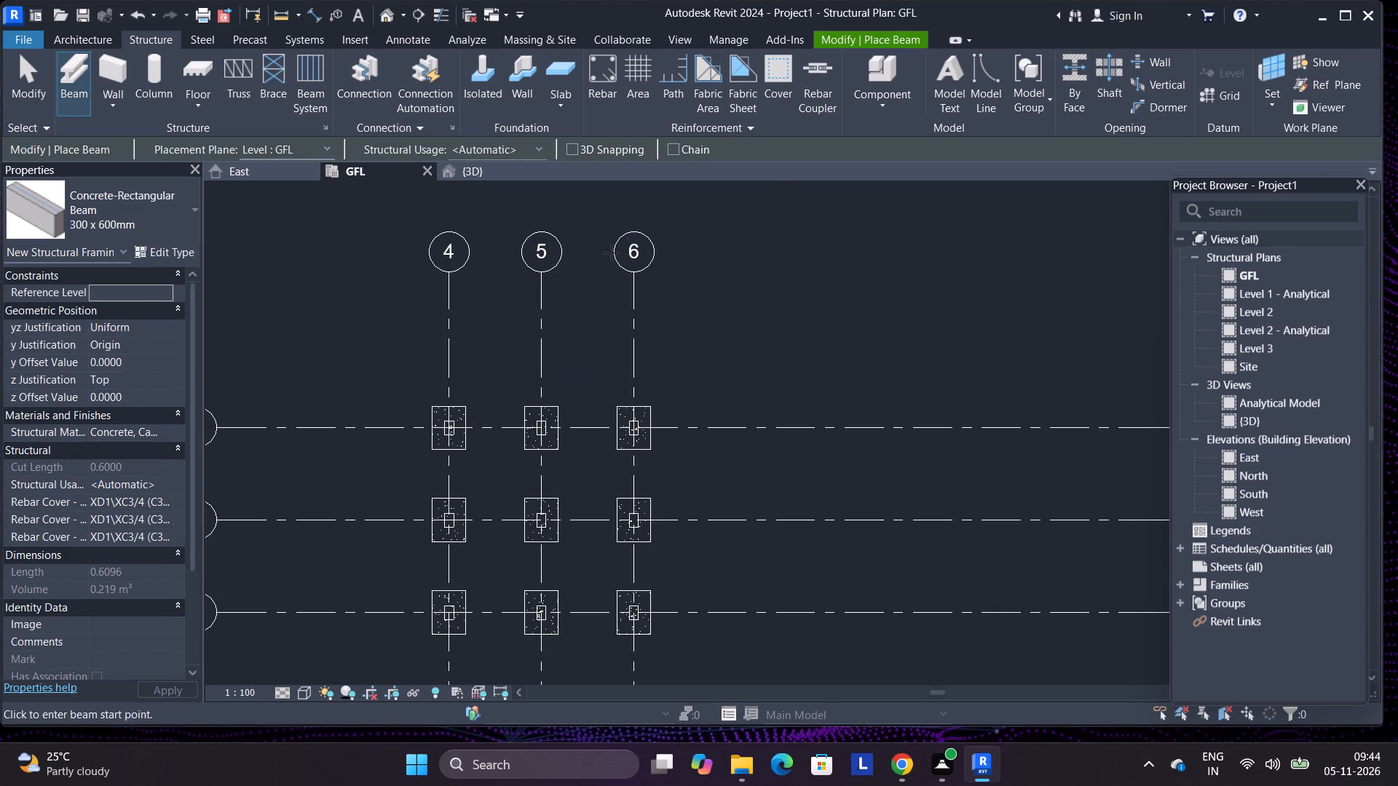
left_click(853, 32)
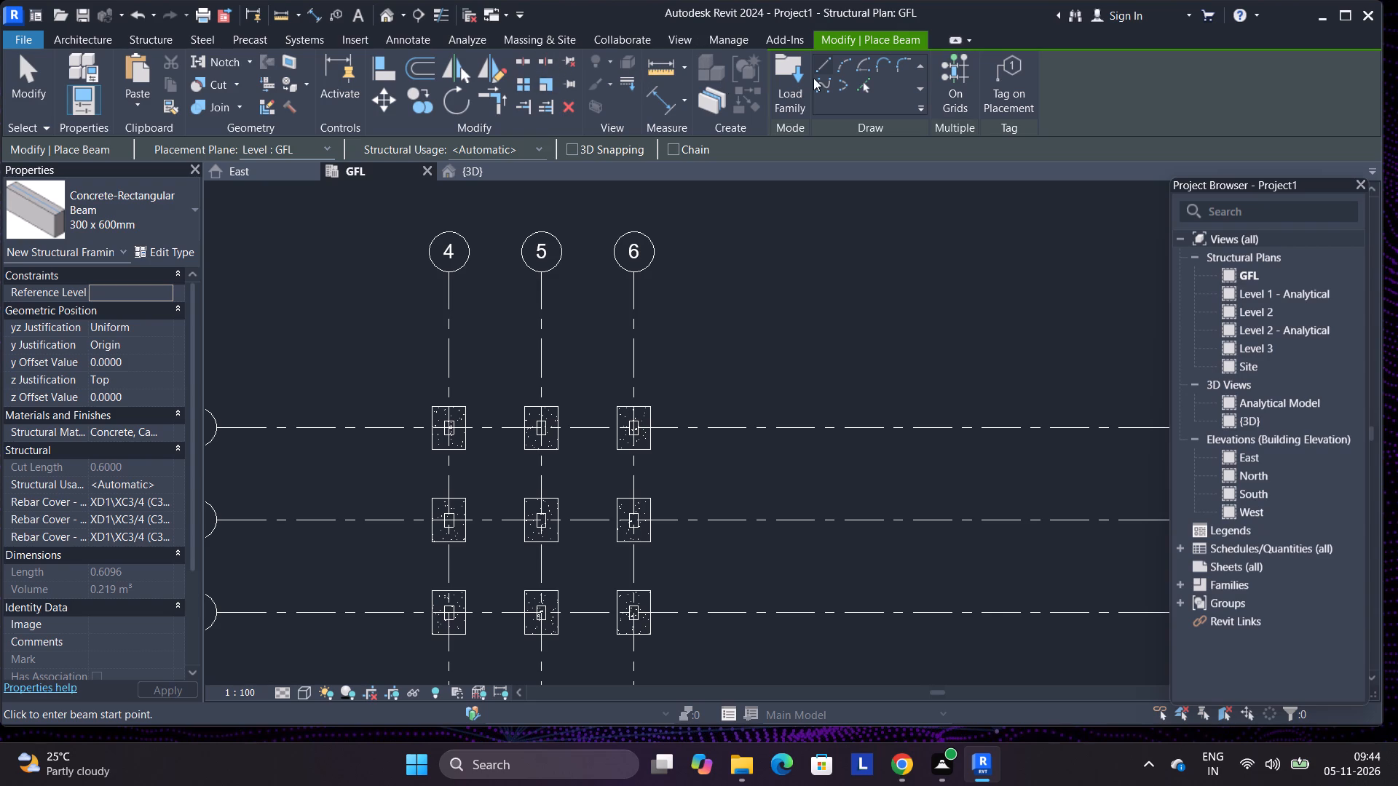
left_click(945, 73)
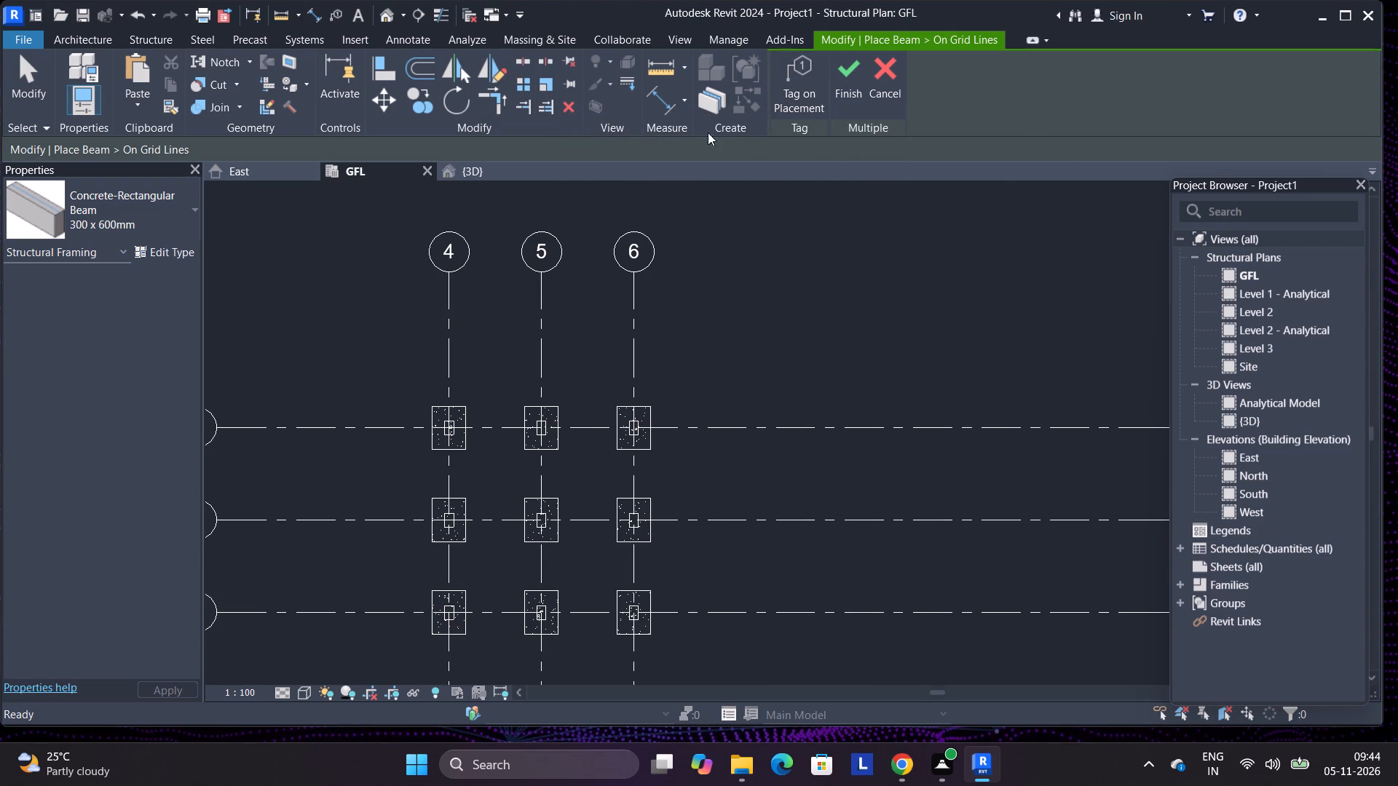
scroll(387, 200, "down", 2)
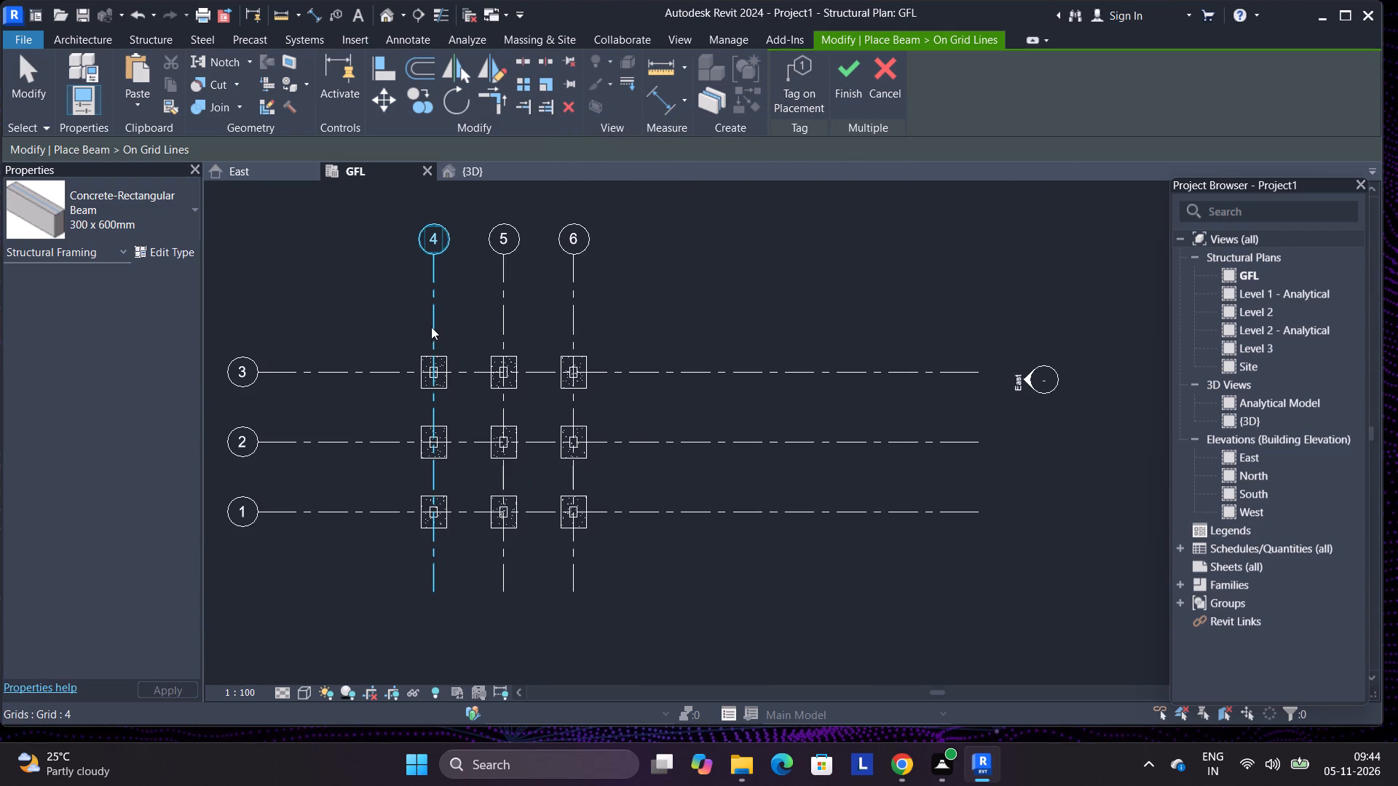
scroll(435, 377, "up", 5)
left_click_drag(432, 367, 448, 363)
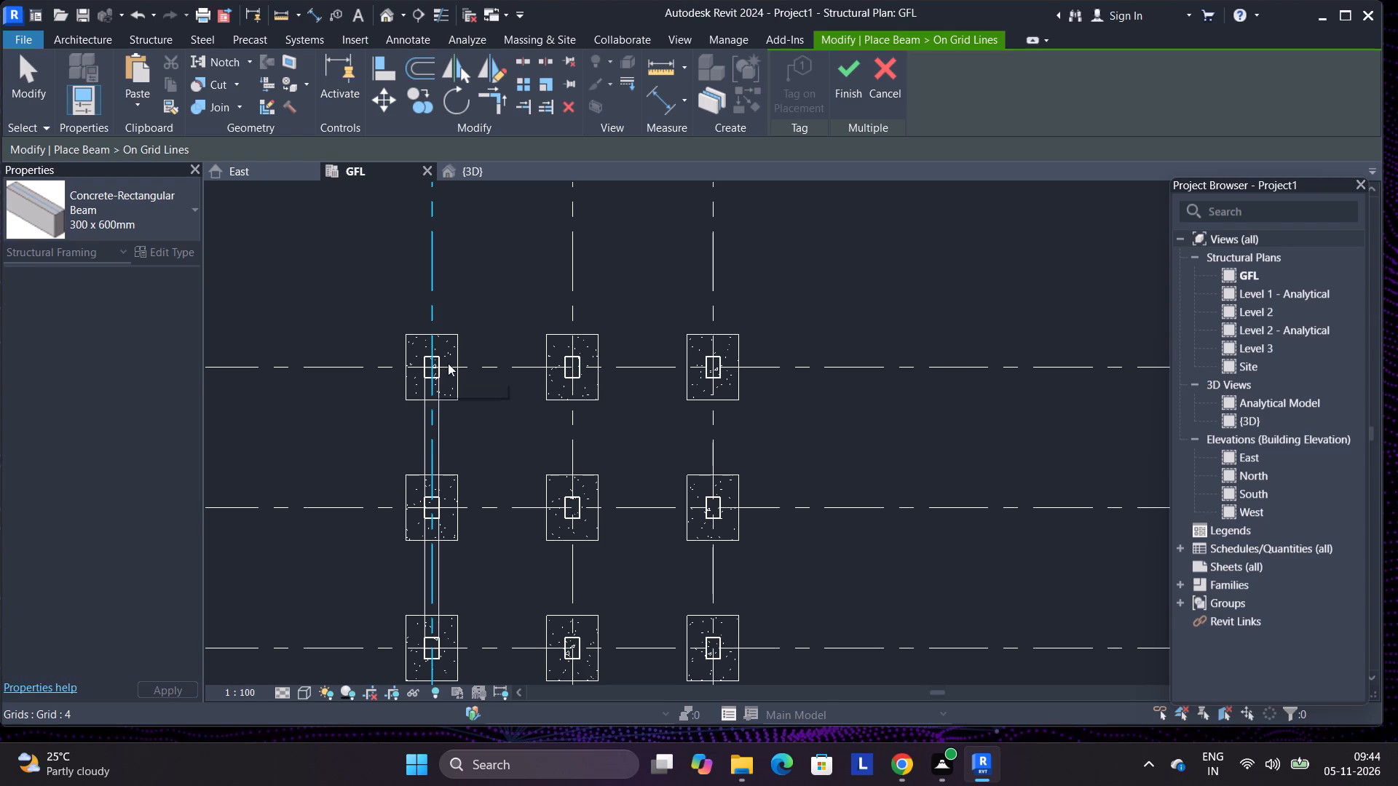
left_click_drag(448, 363, 681, 375)
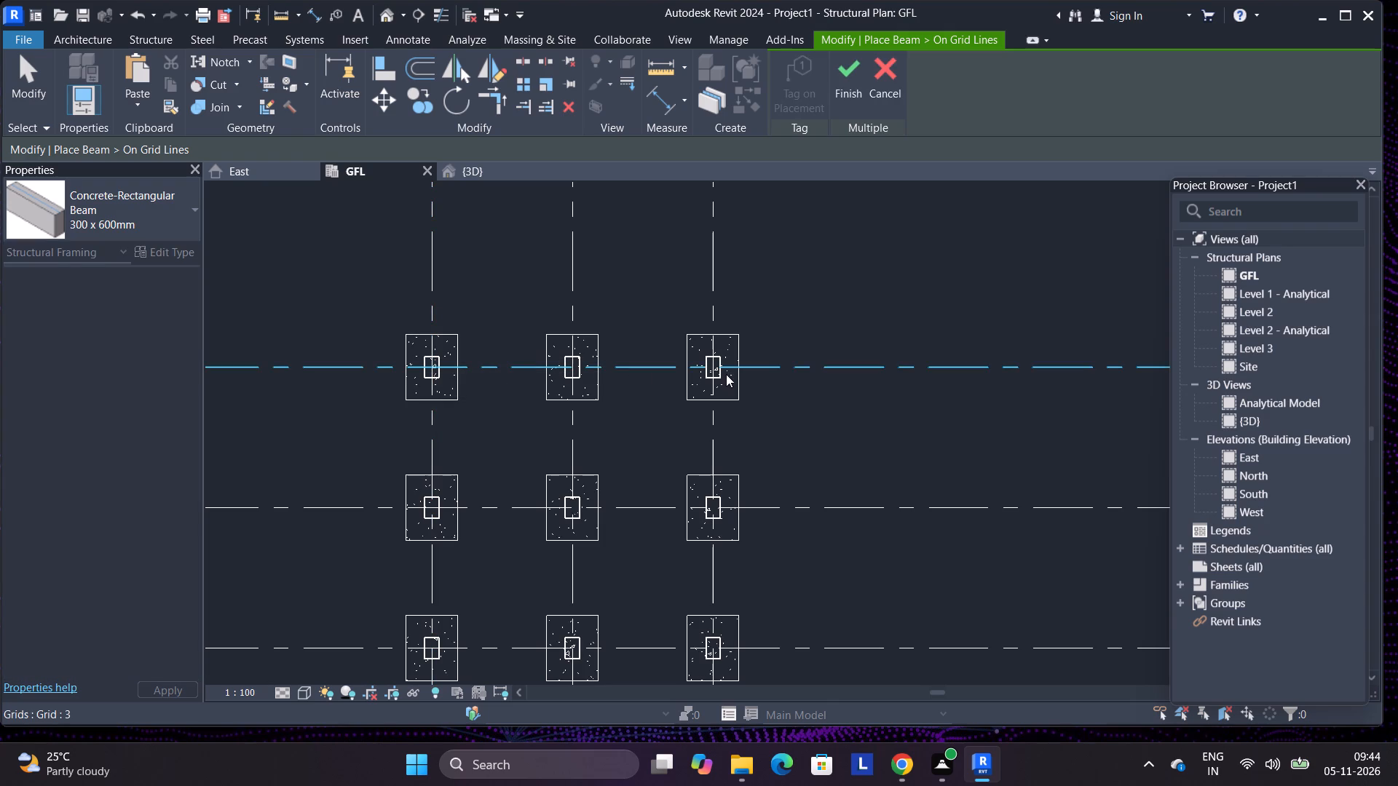
left_click(436, 365)
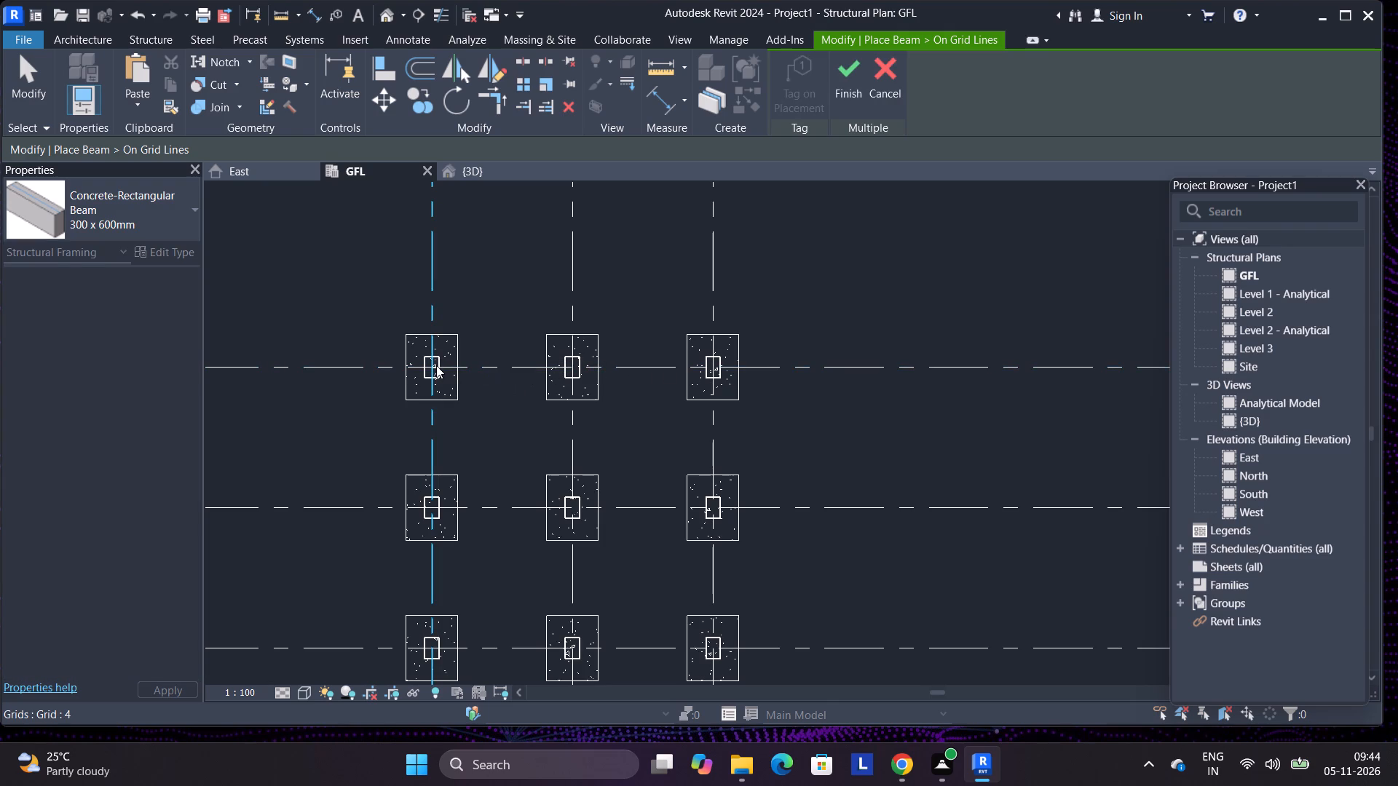
scroll(436, 365, "down", 3)
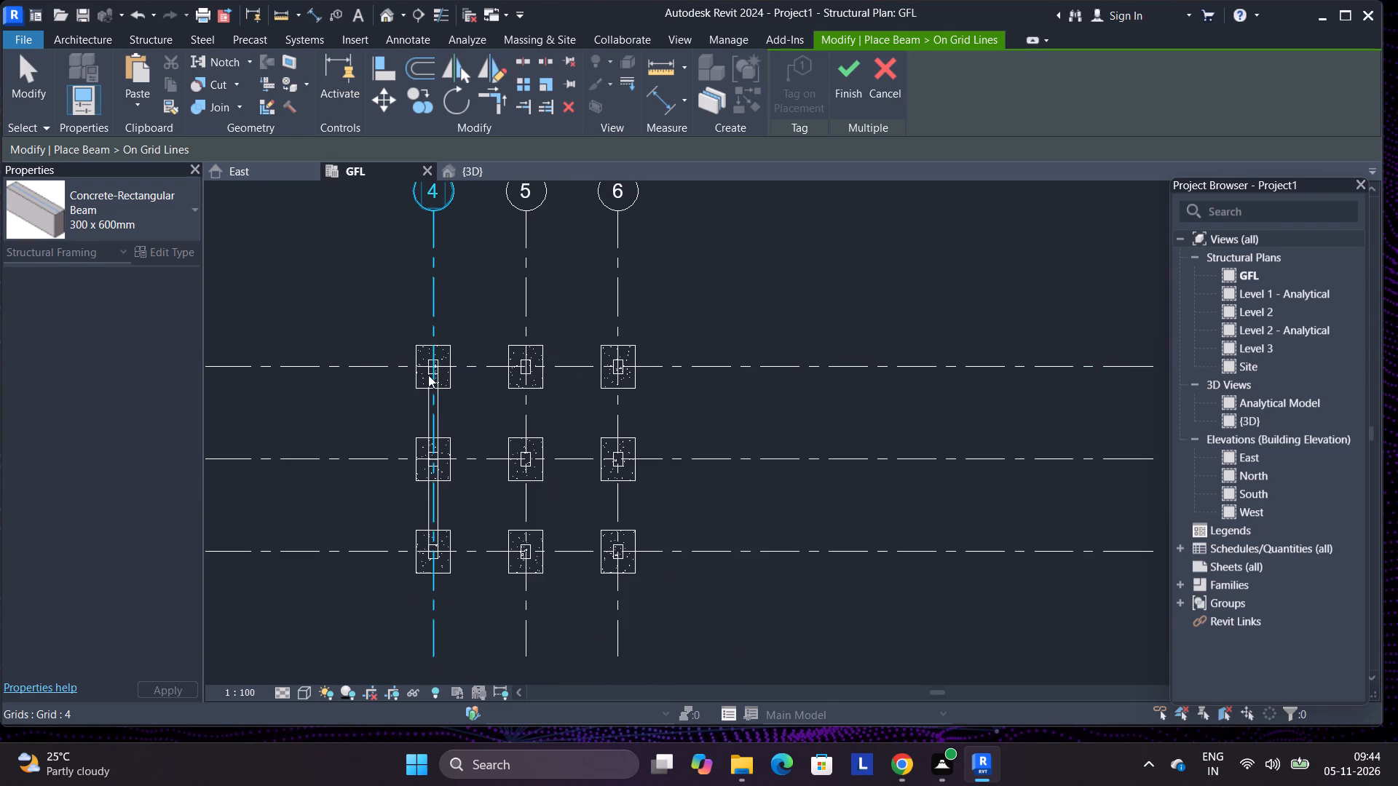
left_click(433, 369)
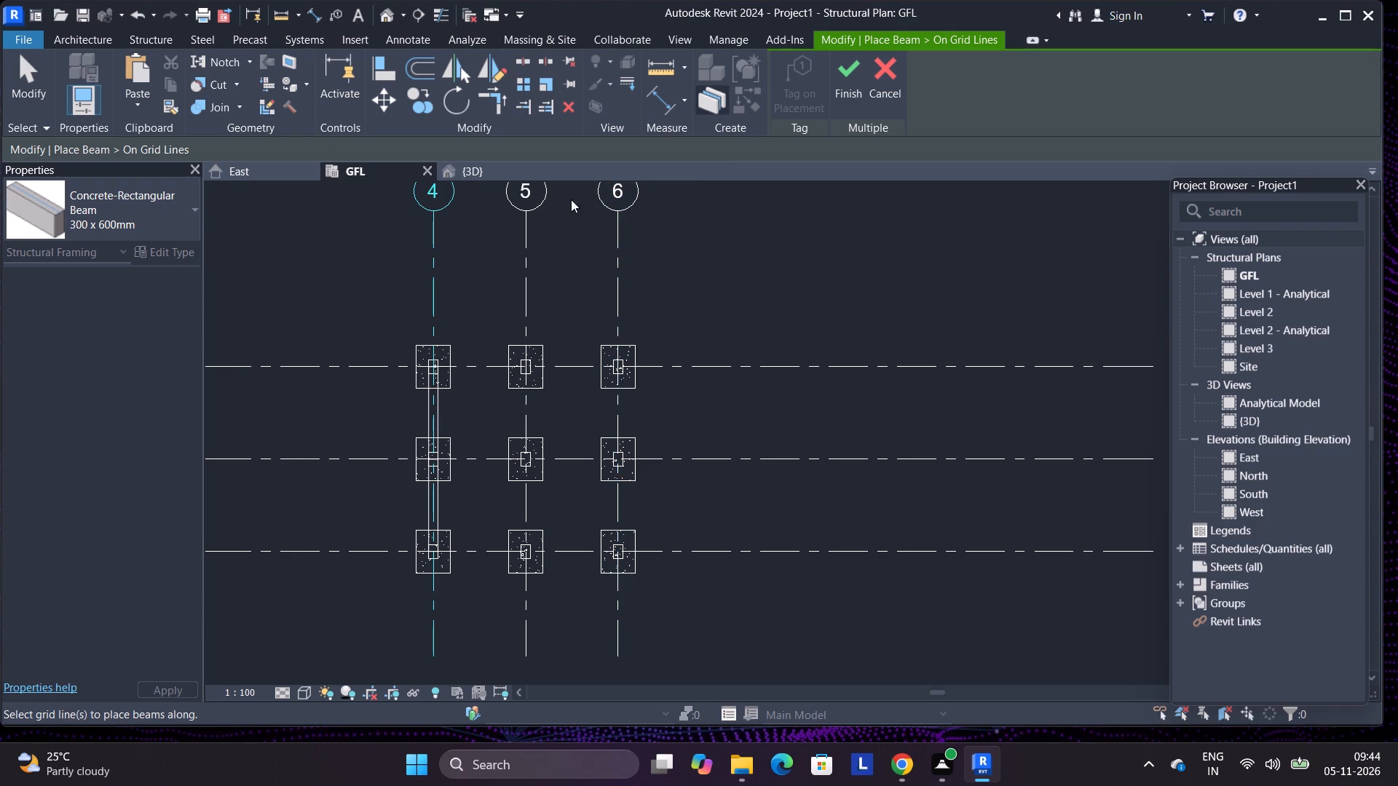
scroll(569, 254, "up", 4)
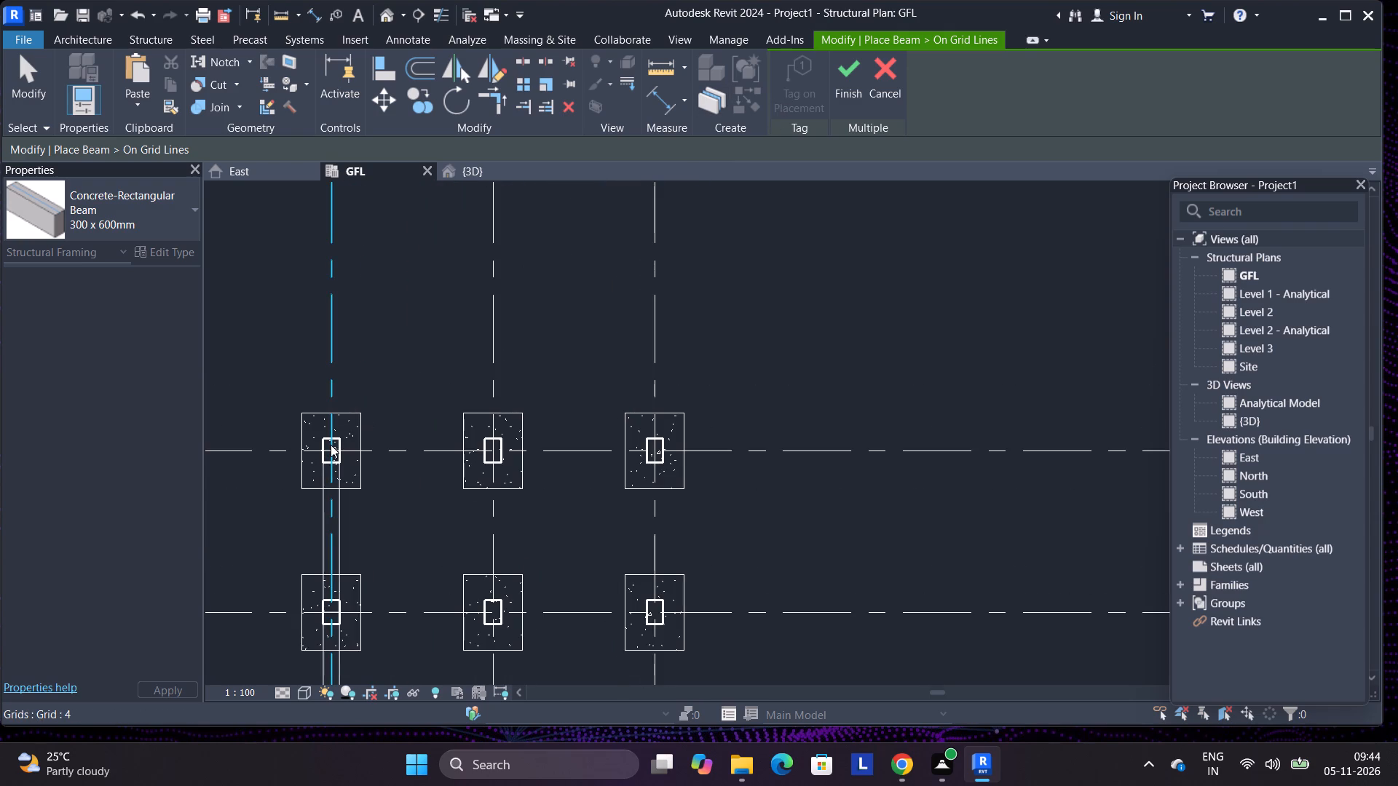
left_click(331, 445)
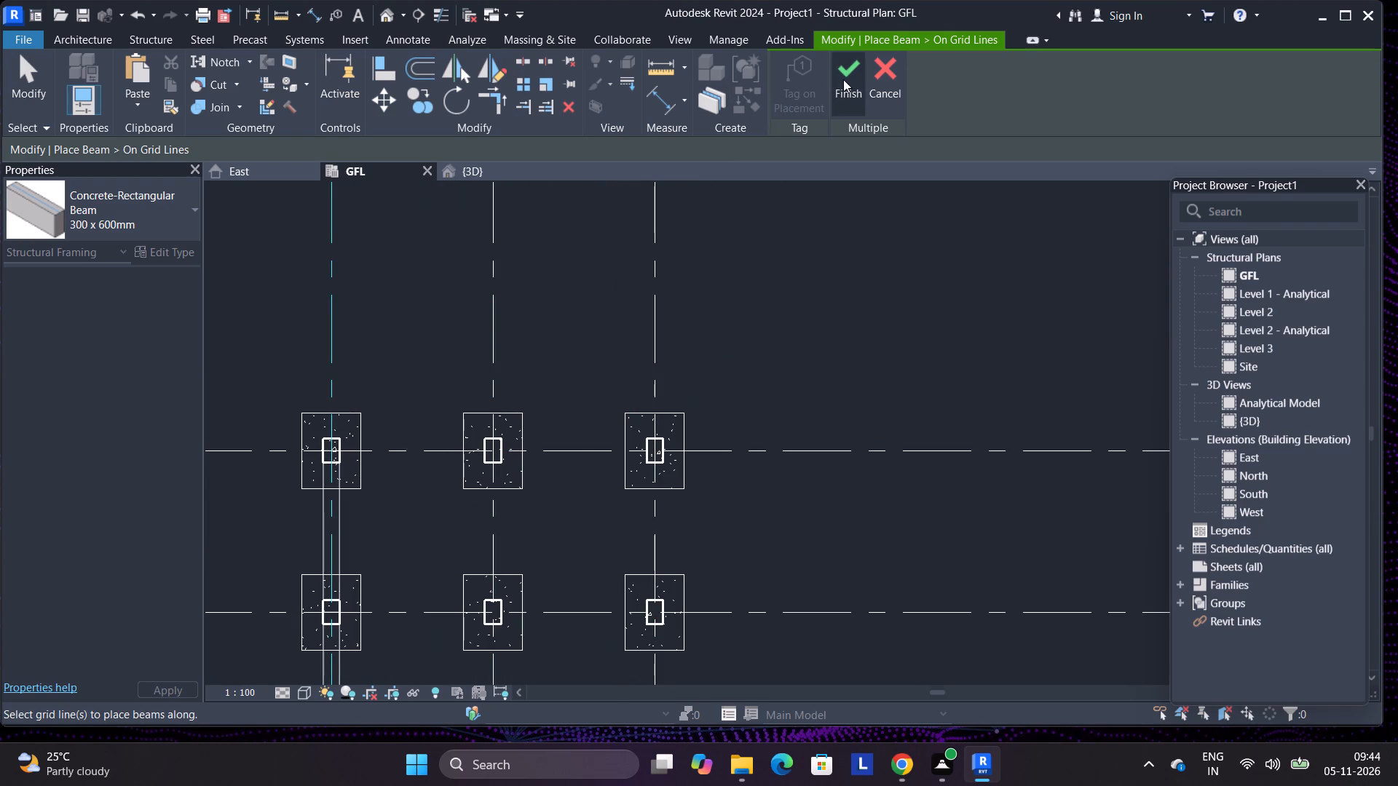
left_click(847, 77)
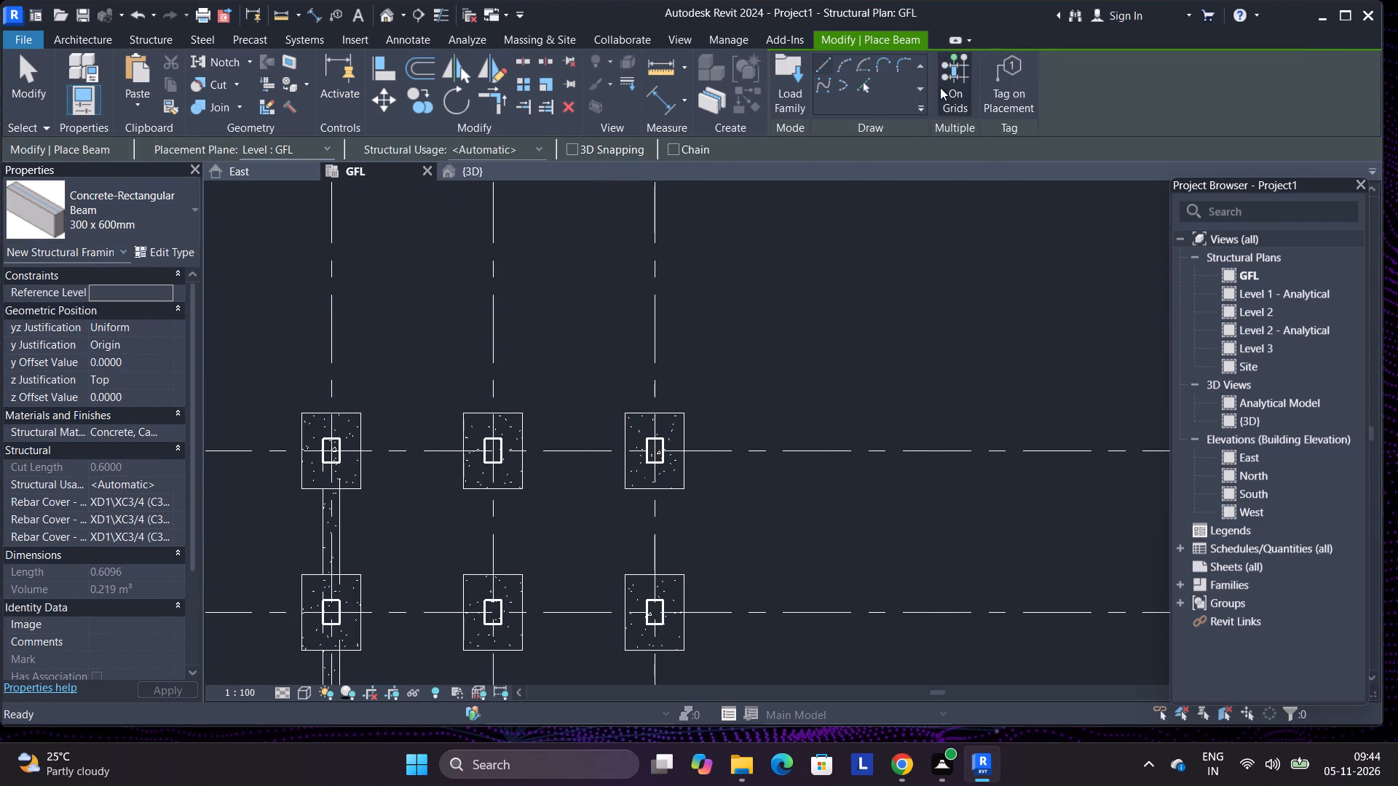
Place 300 x 600mm concrete rectangular beams along grid 6 between grids 1 and 3 at GFL, using On Grids.
left_click(940, 87)
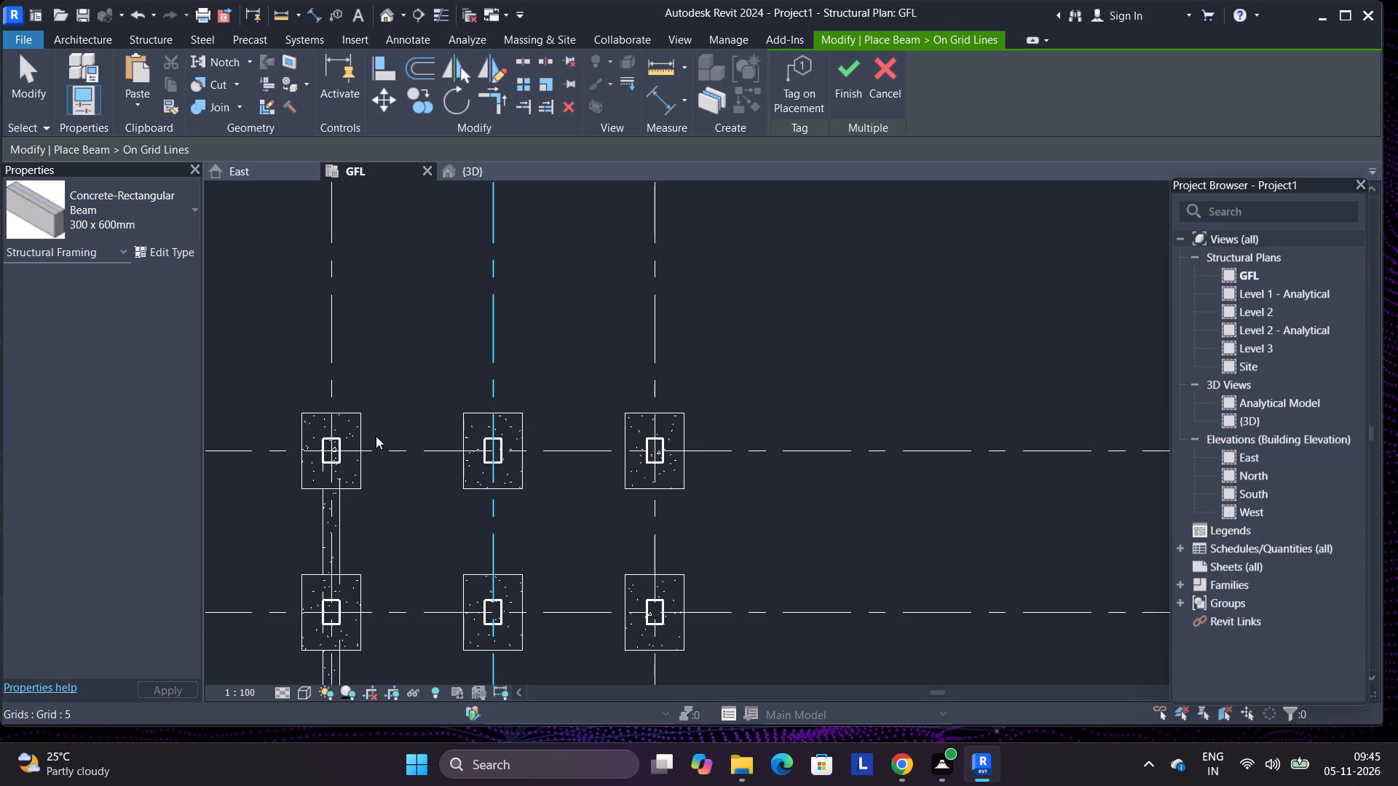
left_click(662, 447)
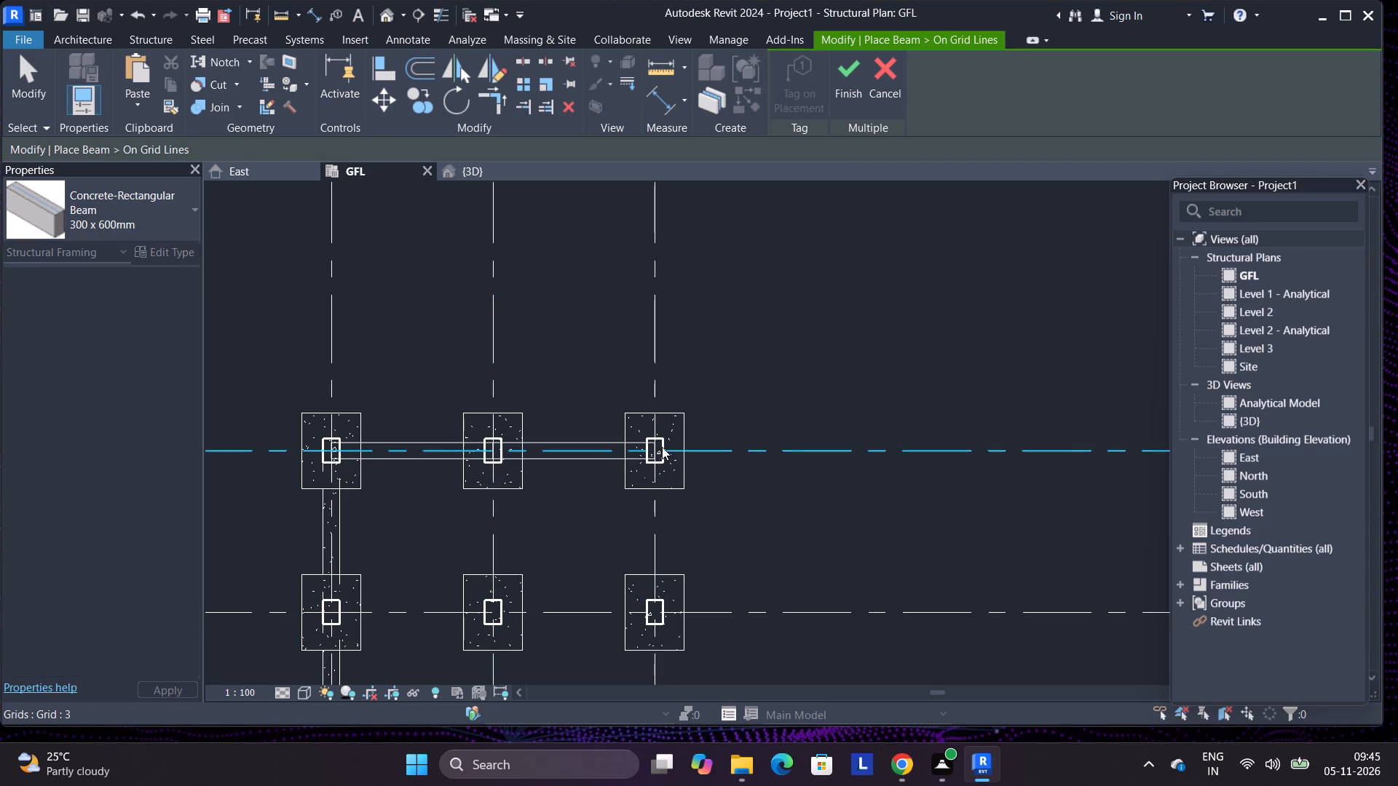
scroll(733, 169, "down", 3)
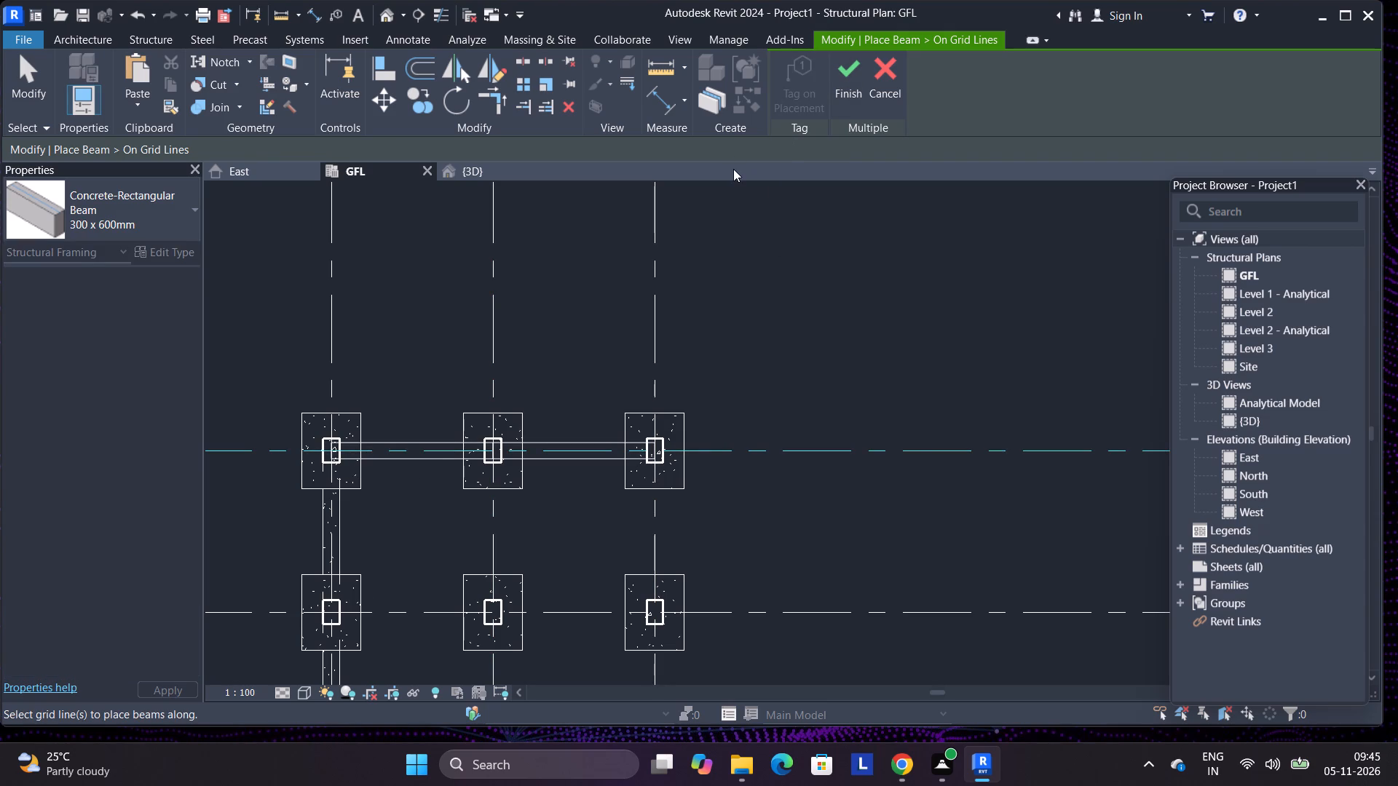
scroll(699, 426, "down", 5)
left_click(679, 600)
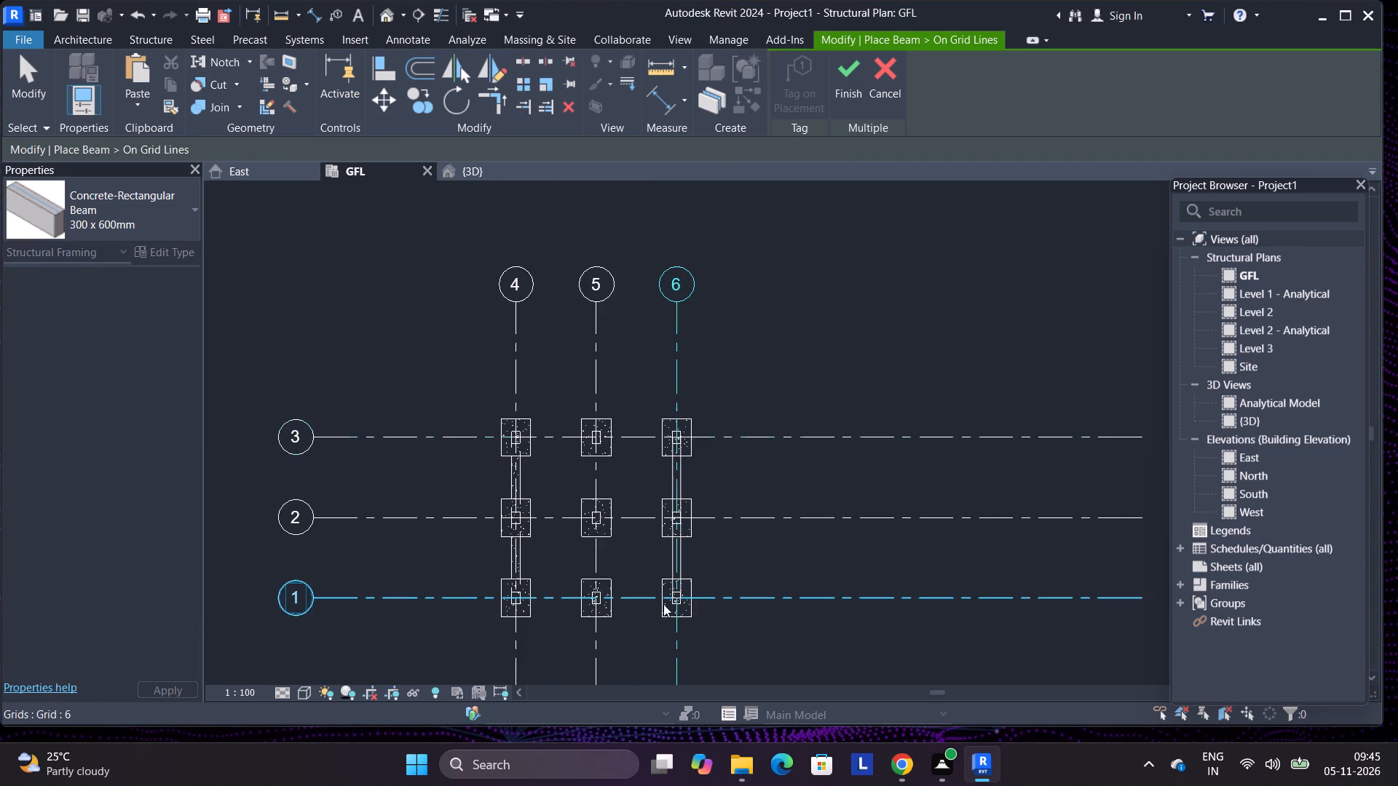
left_click(518, 600)
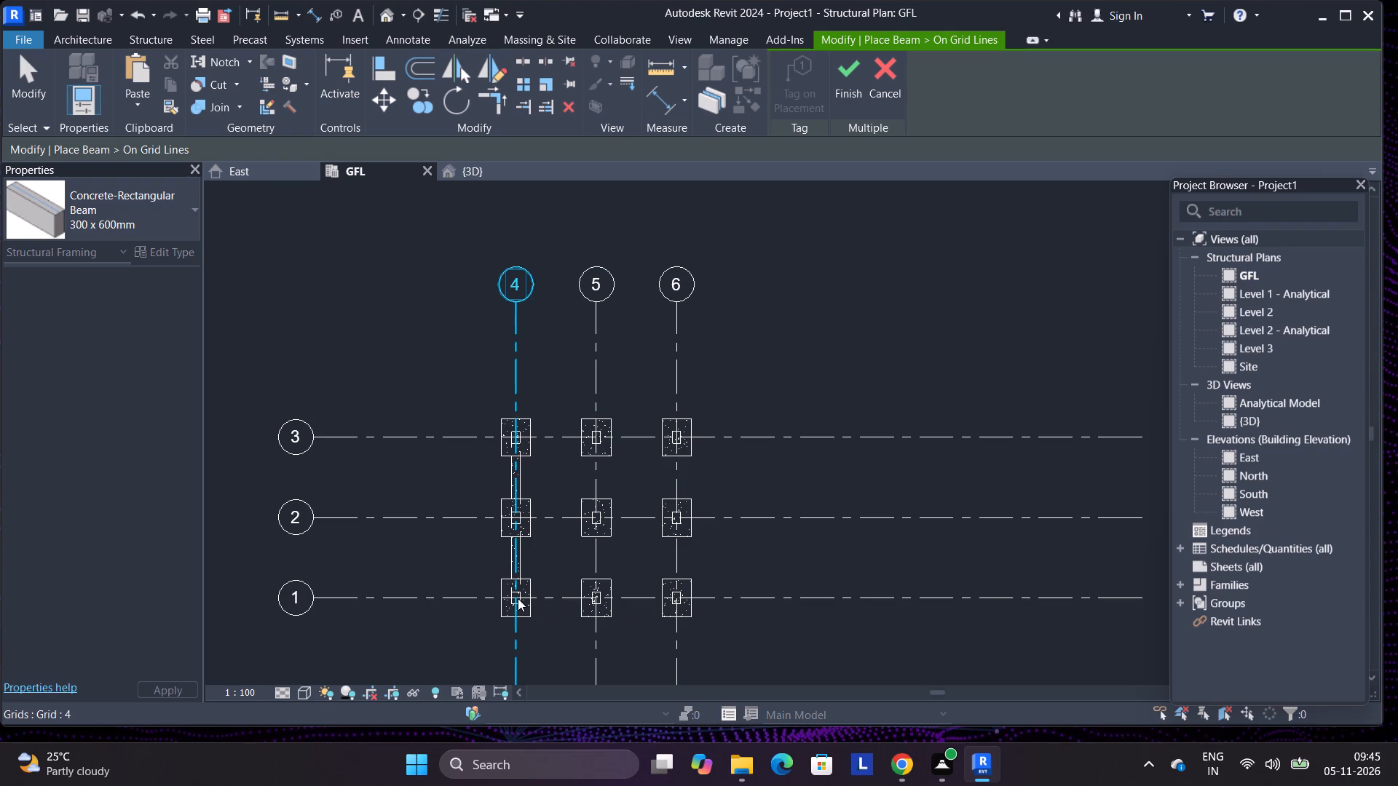
left_click(673, 436)
left_click(674, 593)
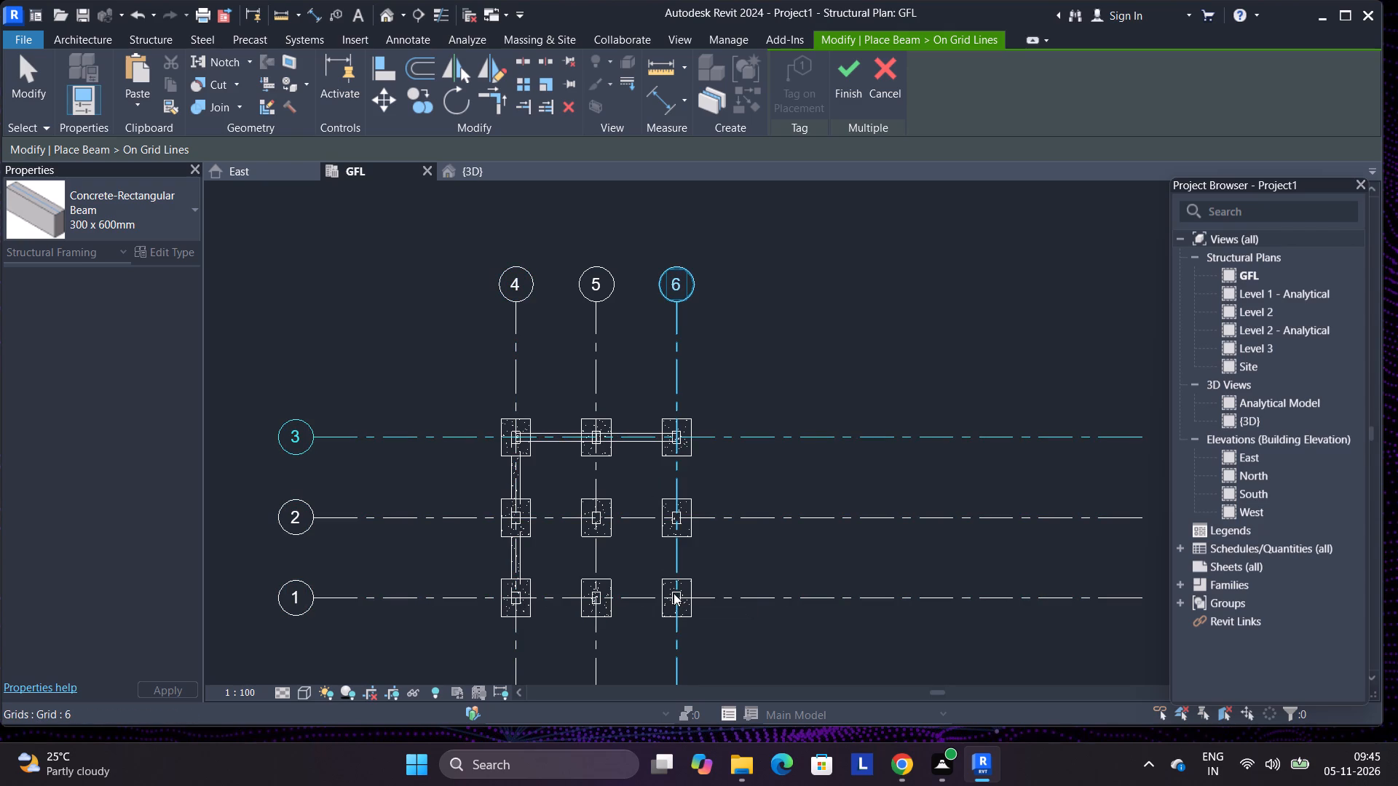
left_click(519, 436)
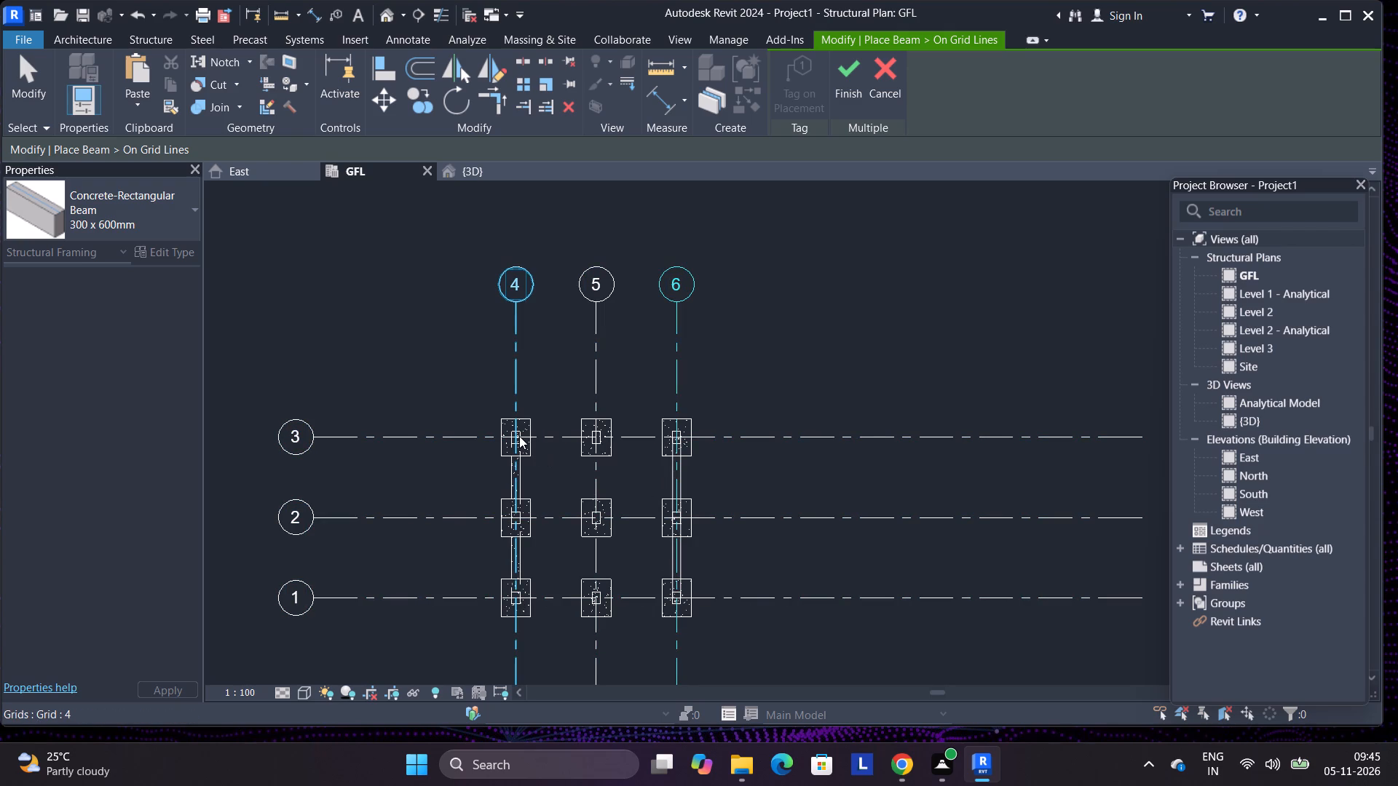
left_click(519, 436)
left_click(672, 432)
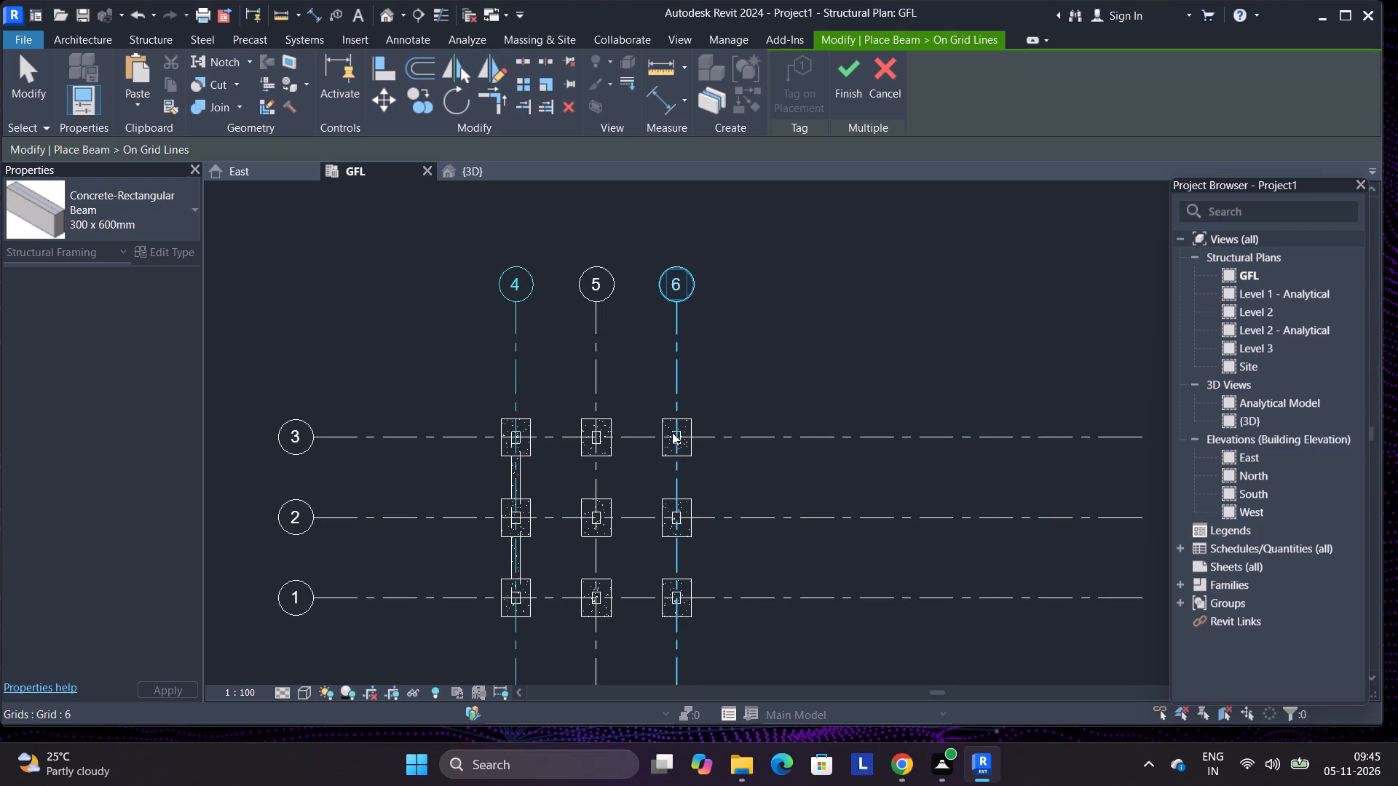
left_click(844, 68)
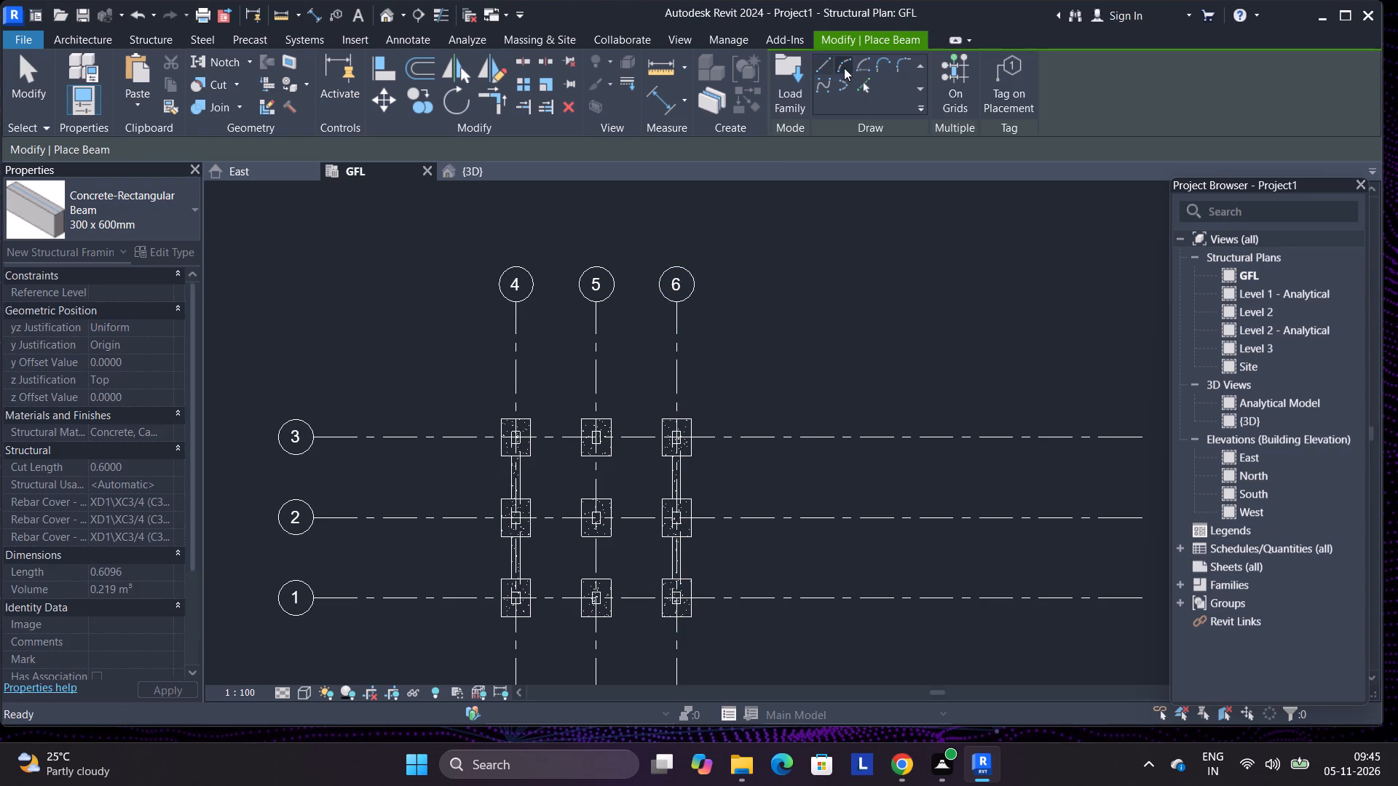
Place 300 x 600mm concrete rectangular beams along grid 3 between grids 4 and 6 at GFL, dismissing the save reminder without saving.
left_click(945, 66)
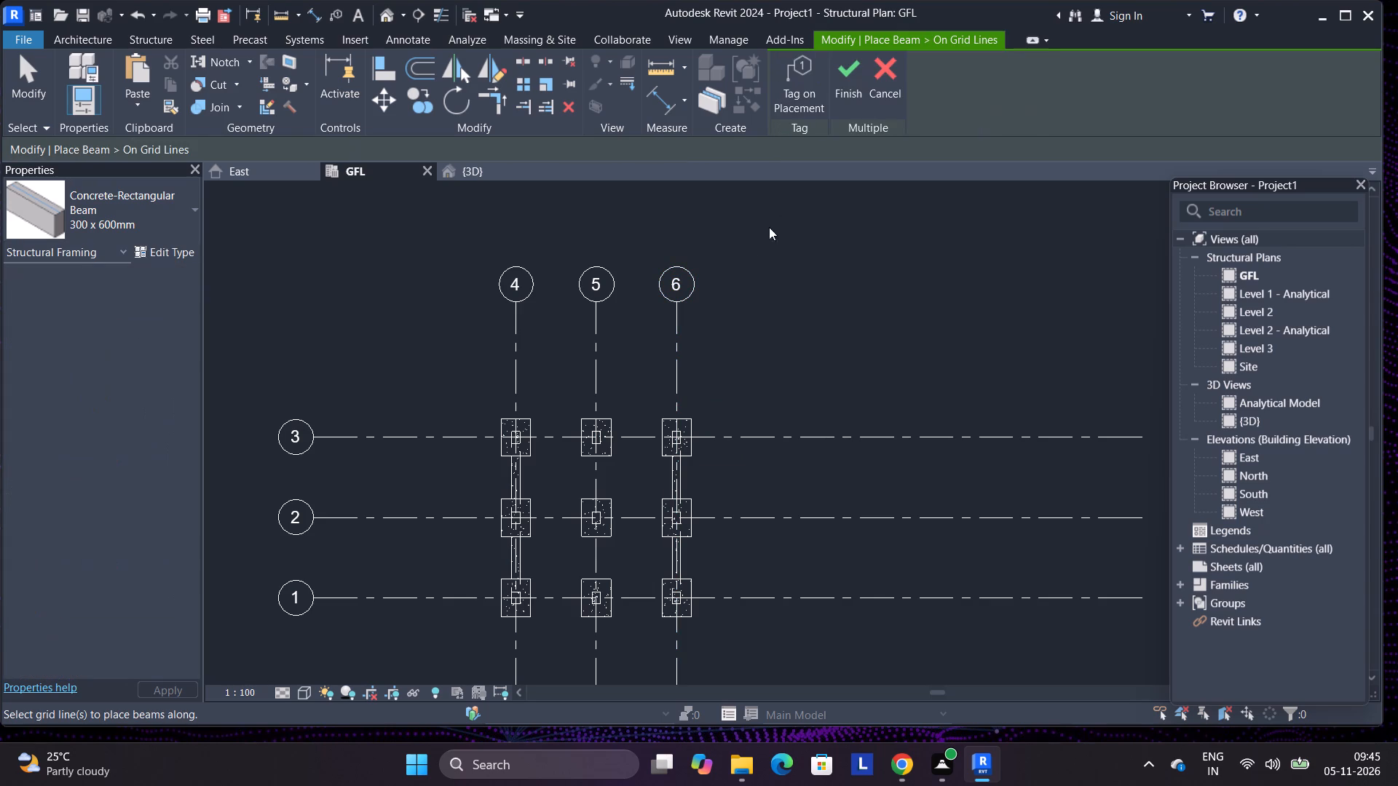
left_click(676, 434)
left_click(676, 435)
left_click(522, 437)
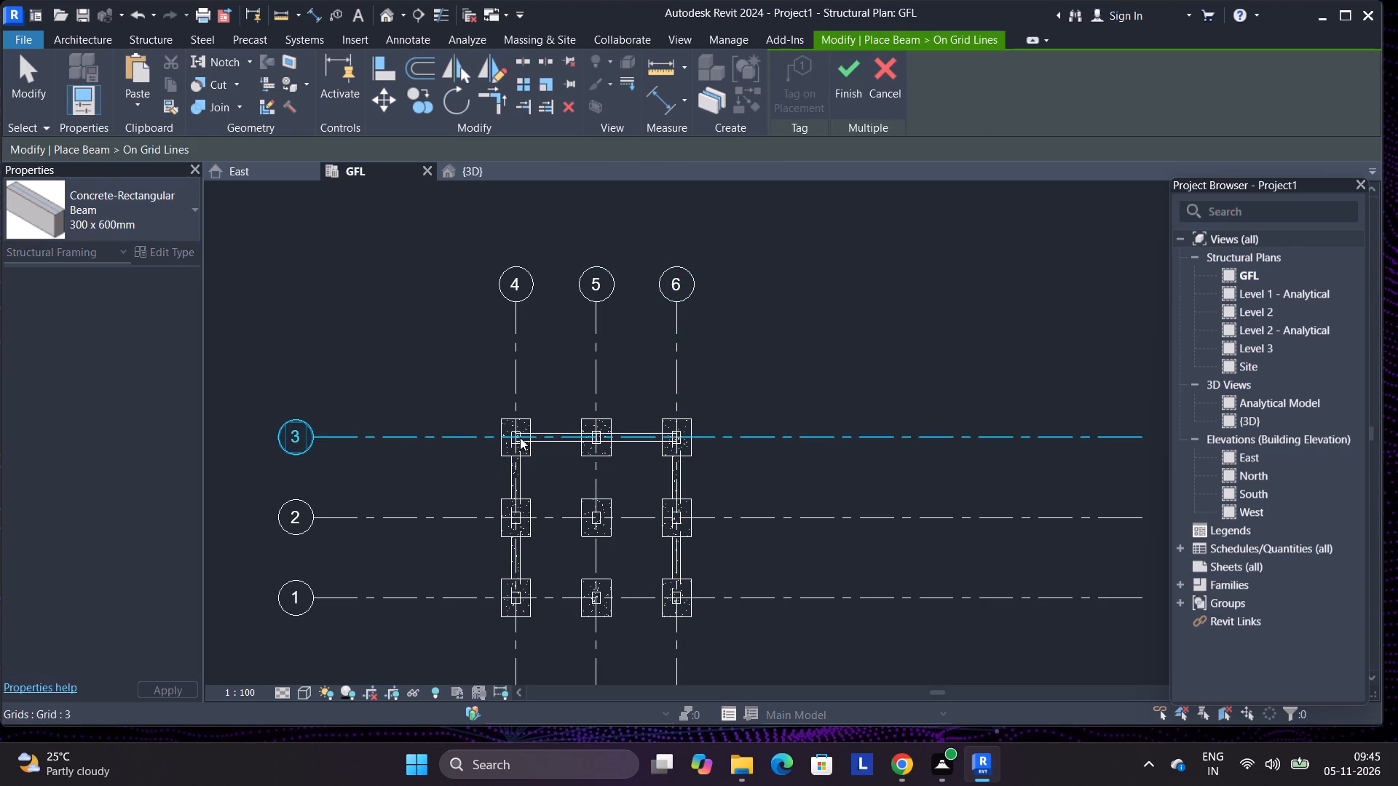
left_click(844, 79)
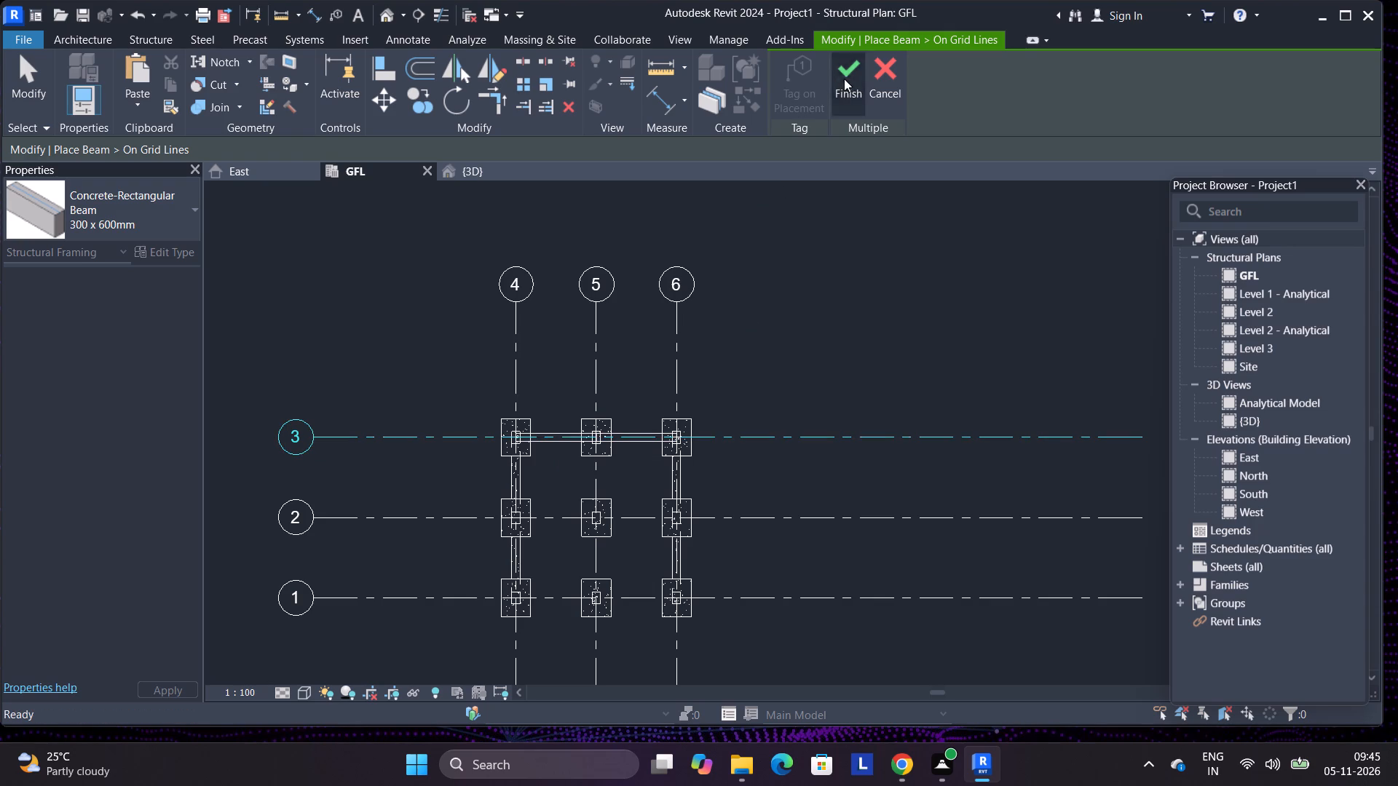
left_click(870, 390)
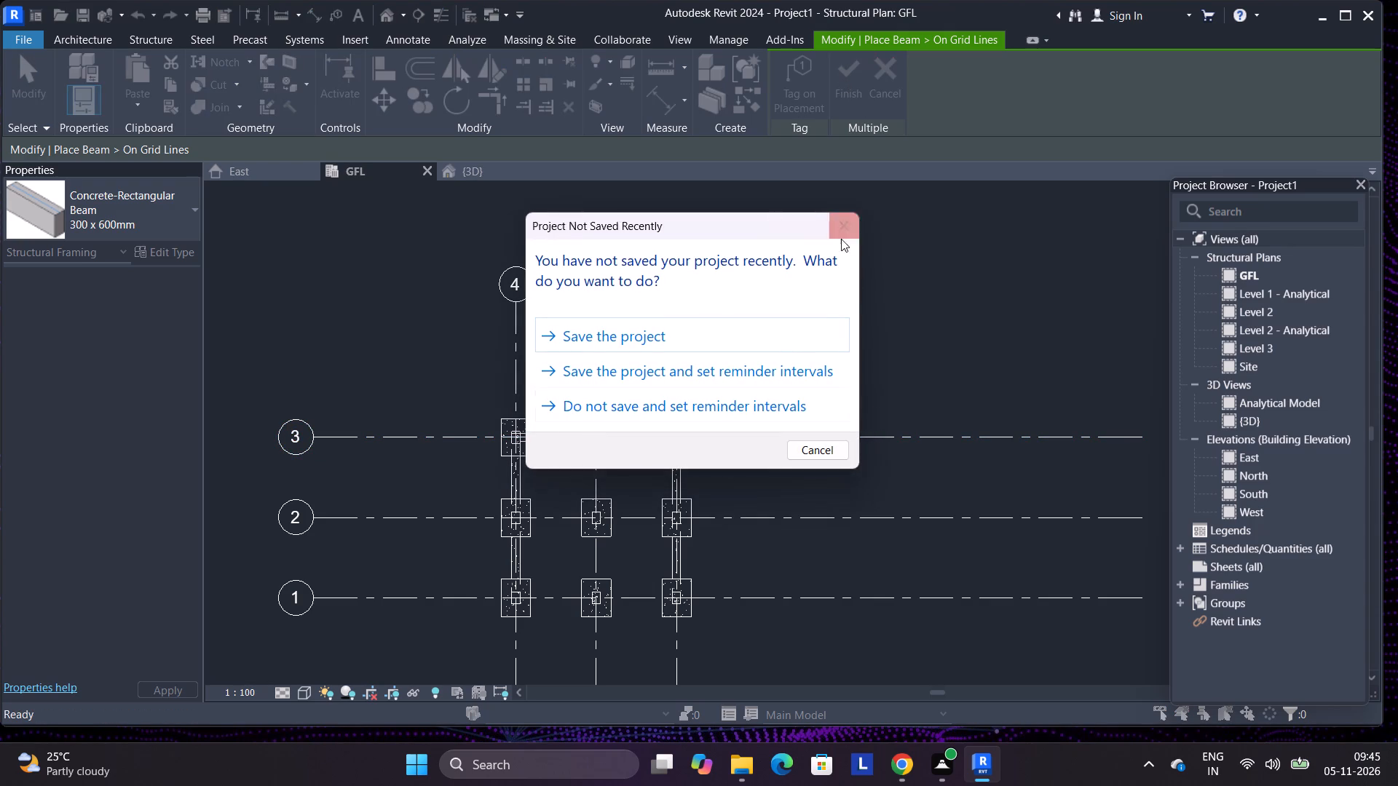
left_click(842, 236)
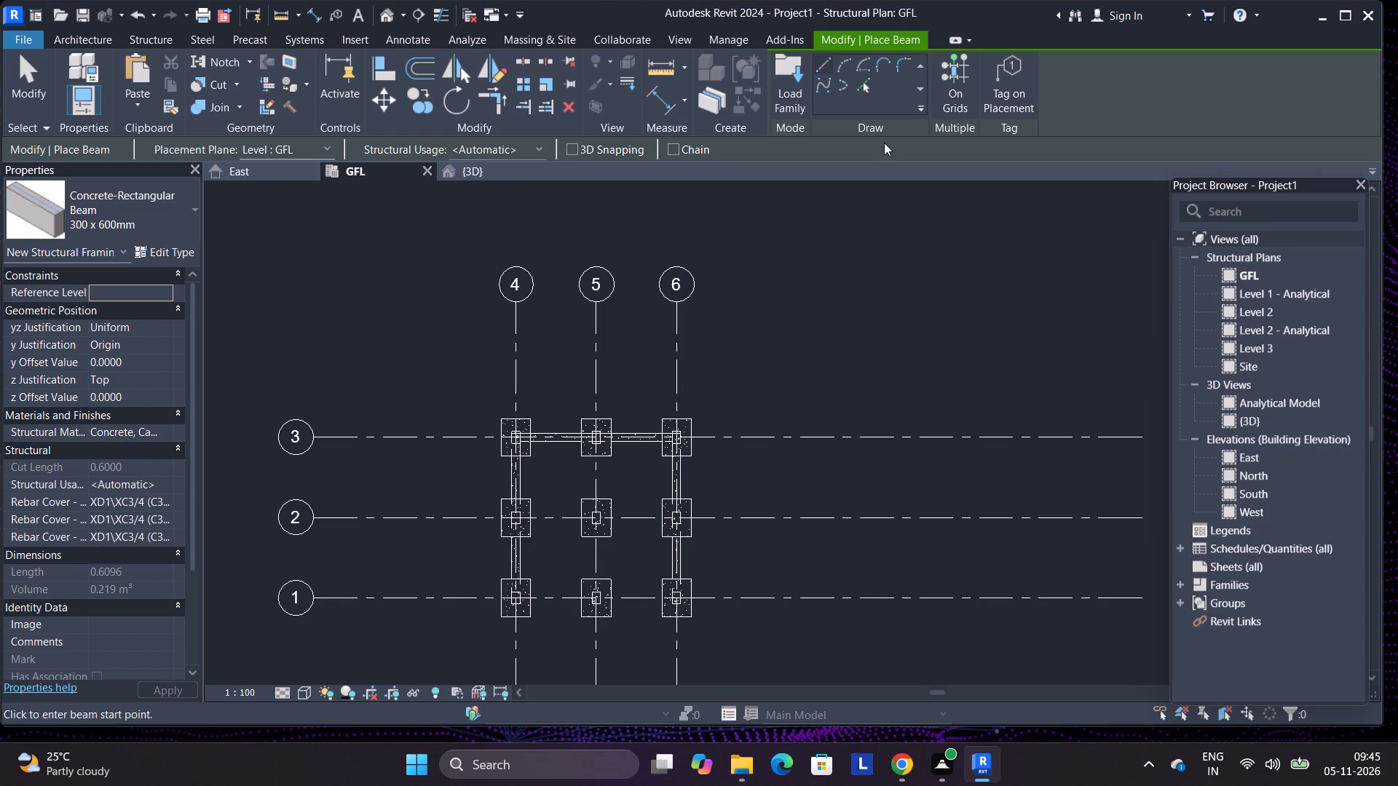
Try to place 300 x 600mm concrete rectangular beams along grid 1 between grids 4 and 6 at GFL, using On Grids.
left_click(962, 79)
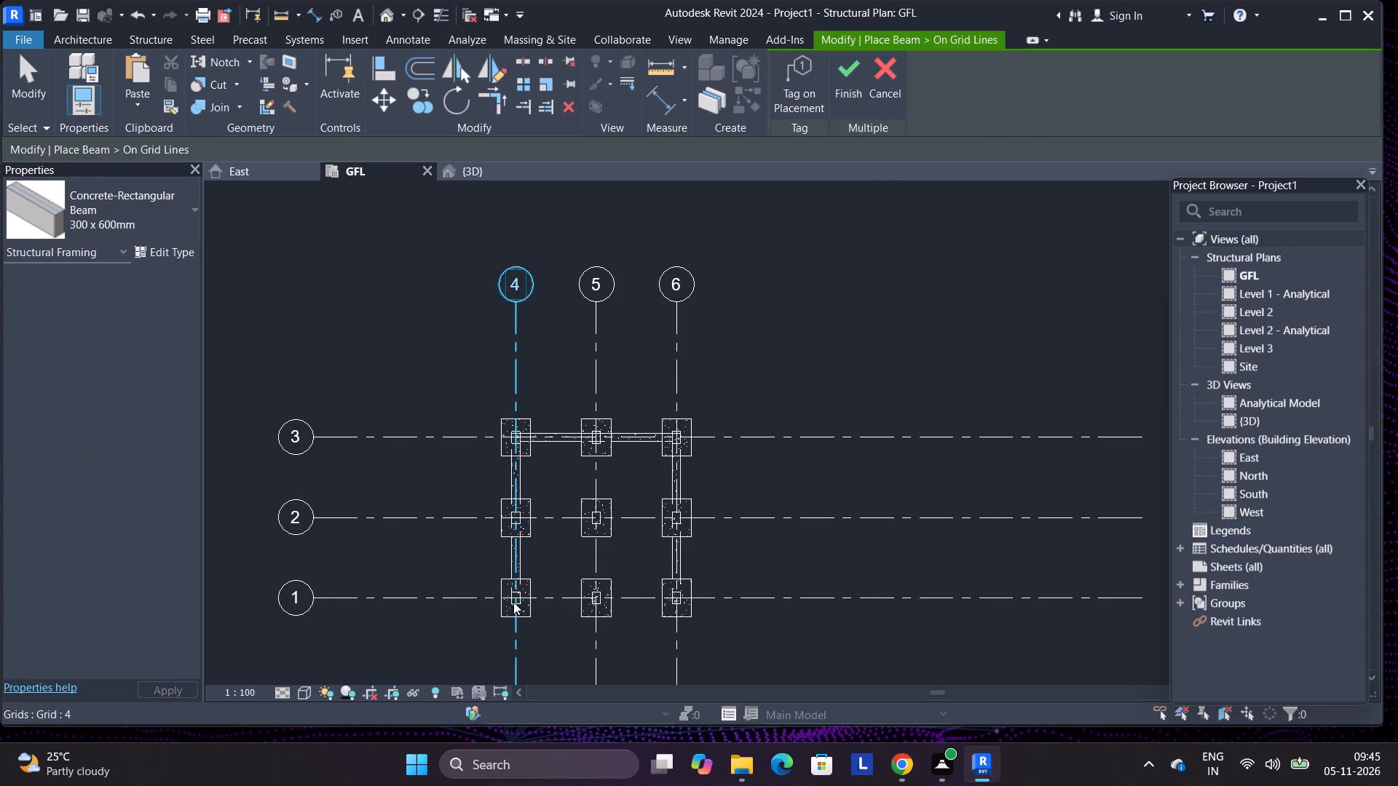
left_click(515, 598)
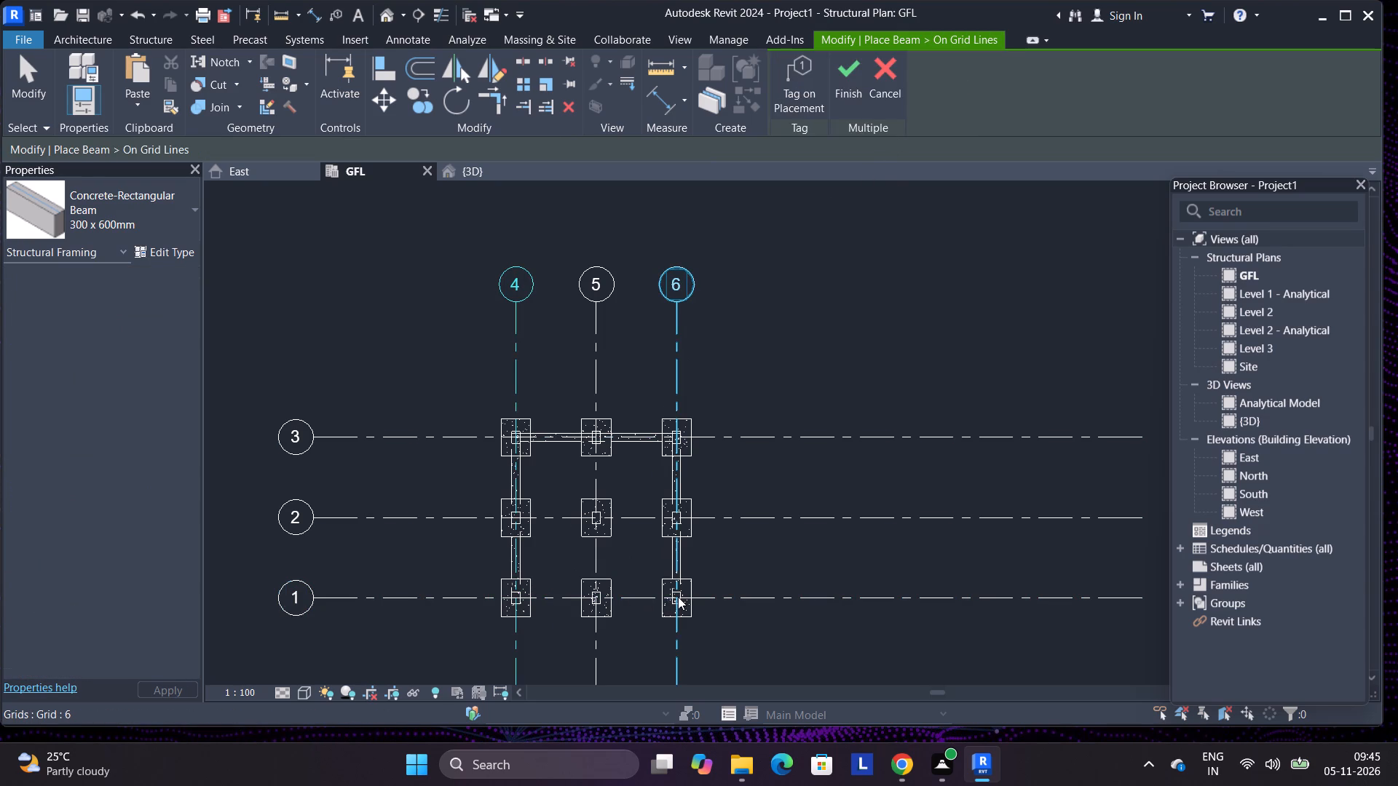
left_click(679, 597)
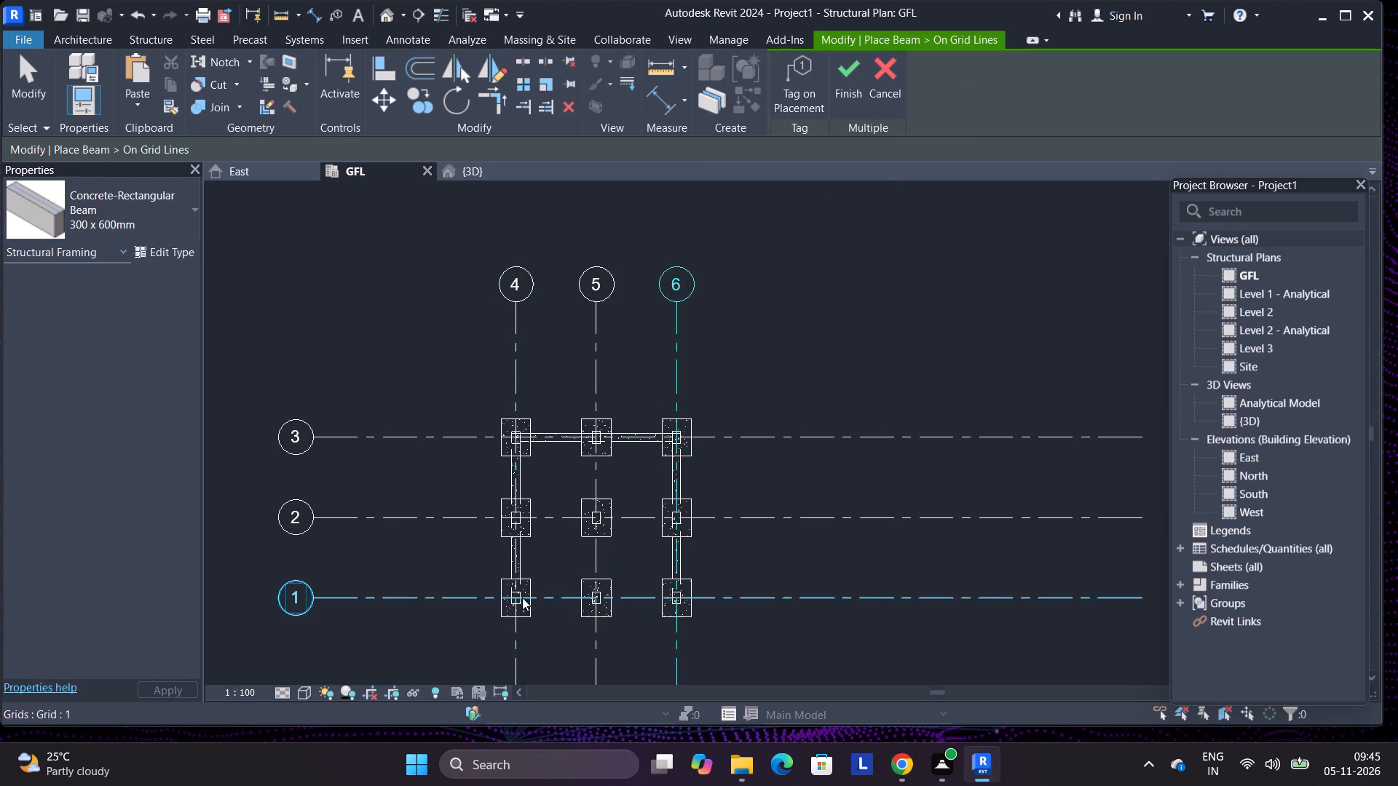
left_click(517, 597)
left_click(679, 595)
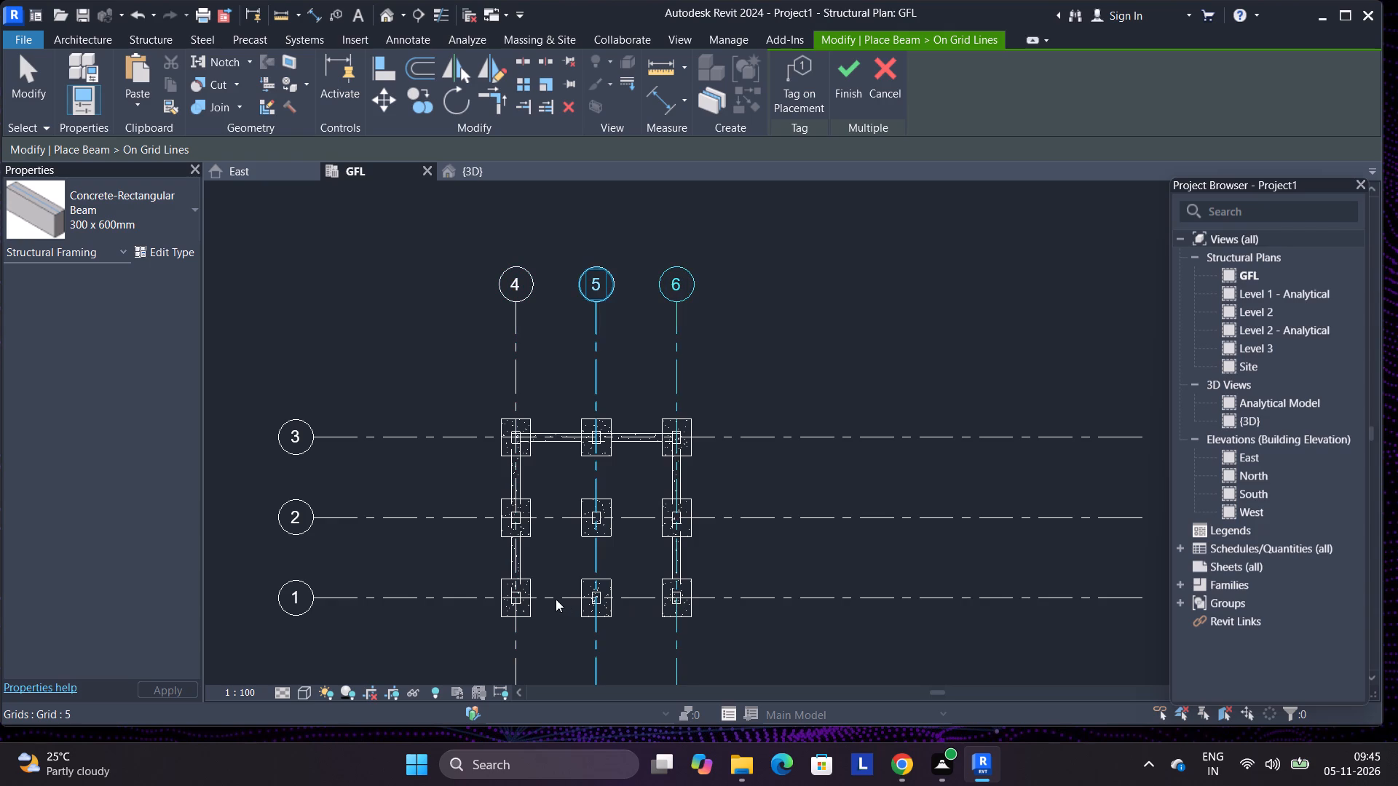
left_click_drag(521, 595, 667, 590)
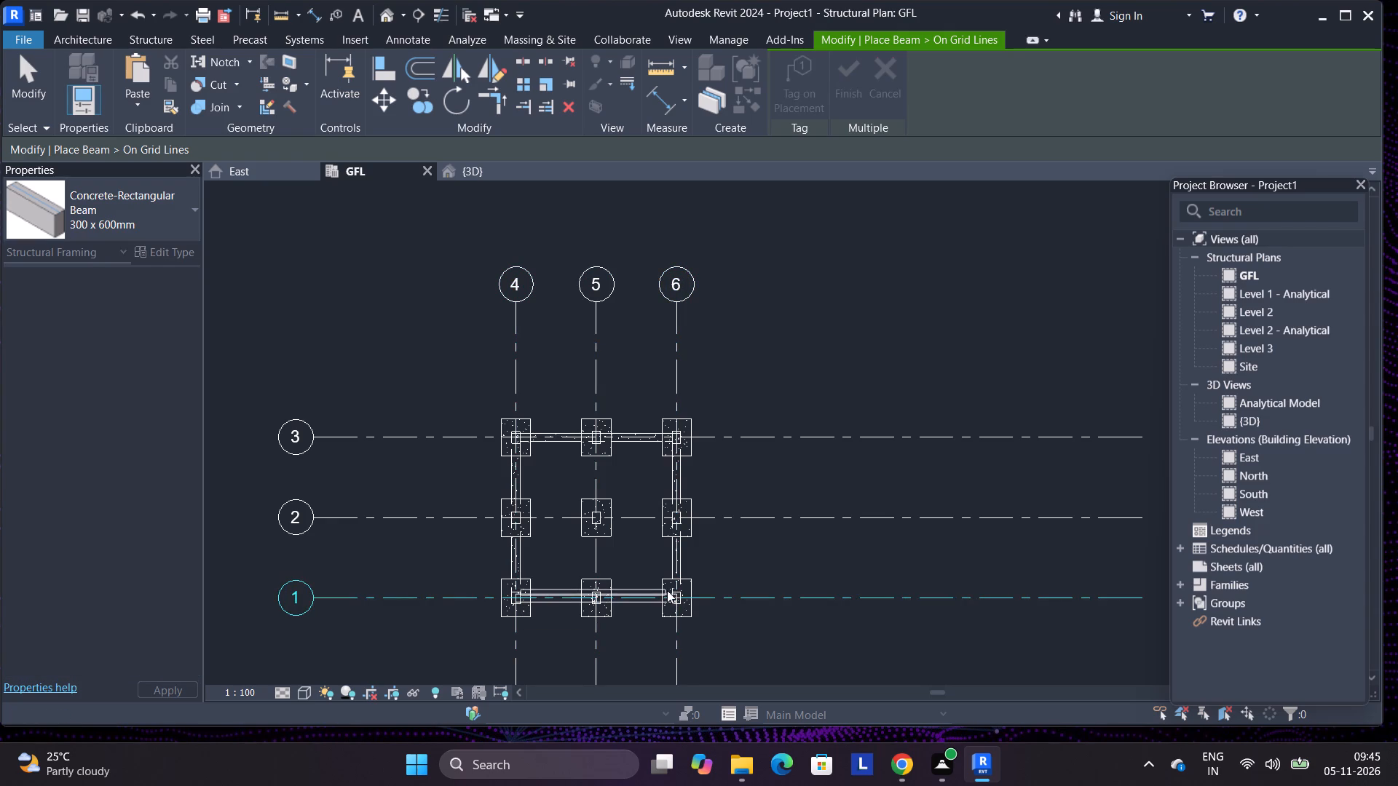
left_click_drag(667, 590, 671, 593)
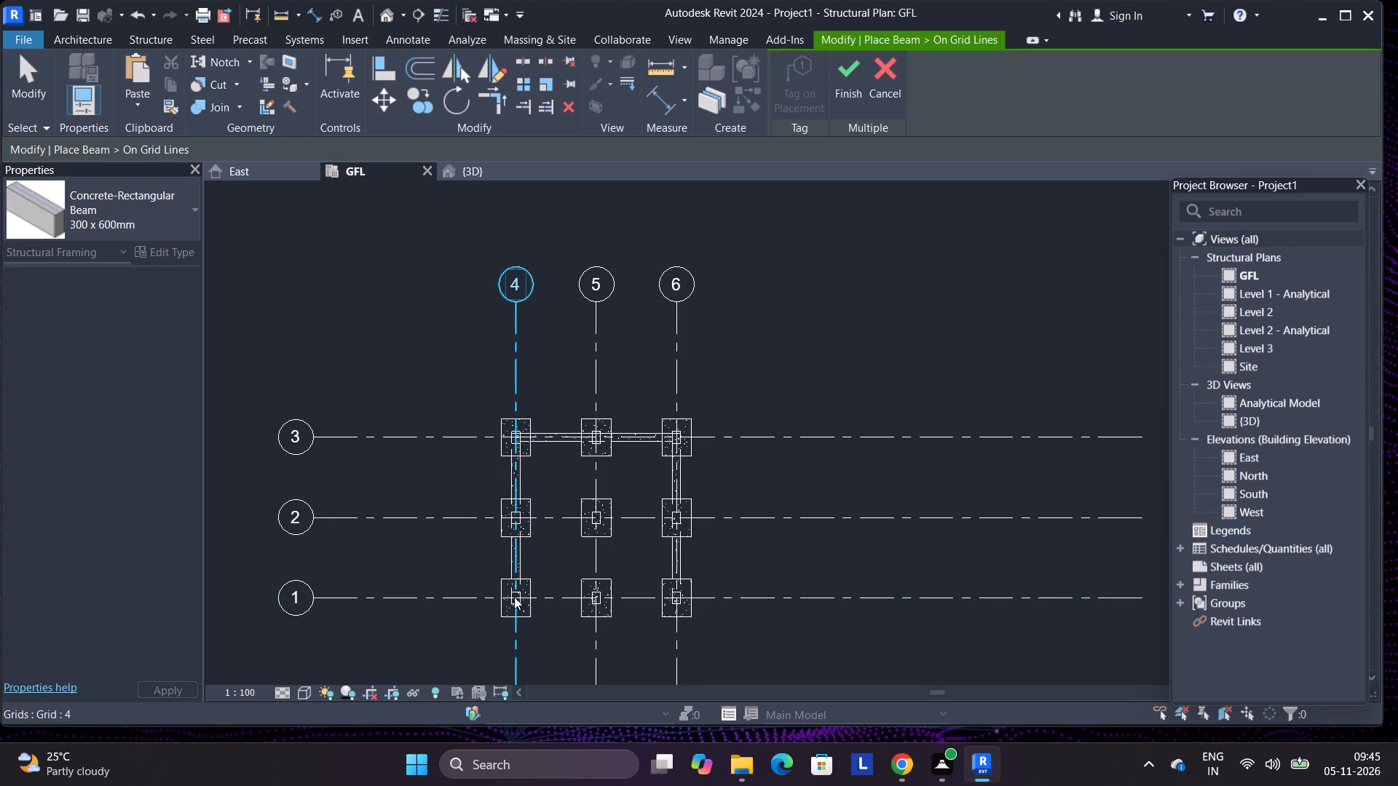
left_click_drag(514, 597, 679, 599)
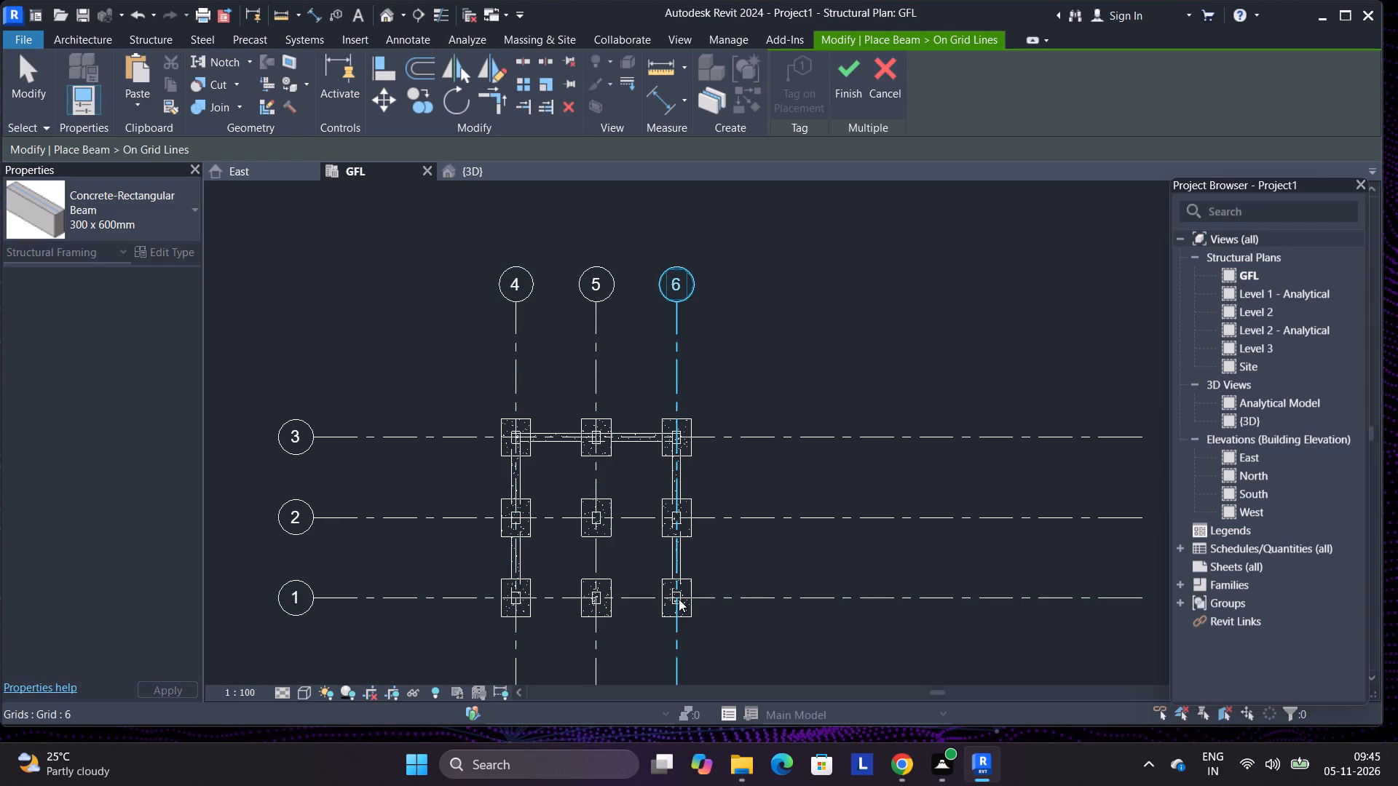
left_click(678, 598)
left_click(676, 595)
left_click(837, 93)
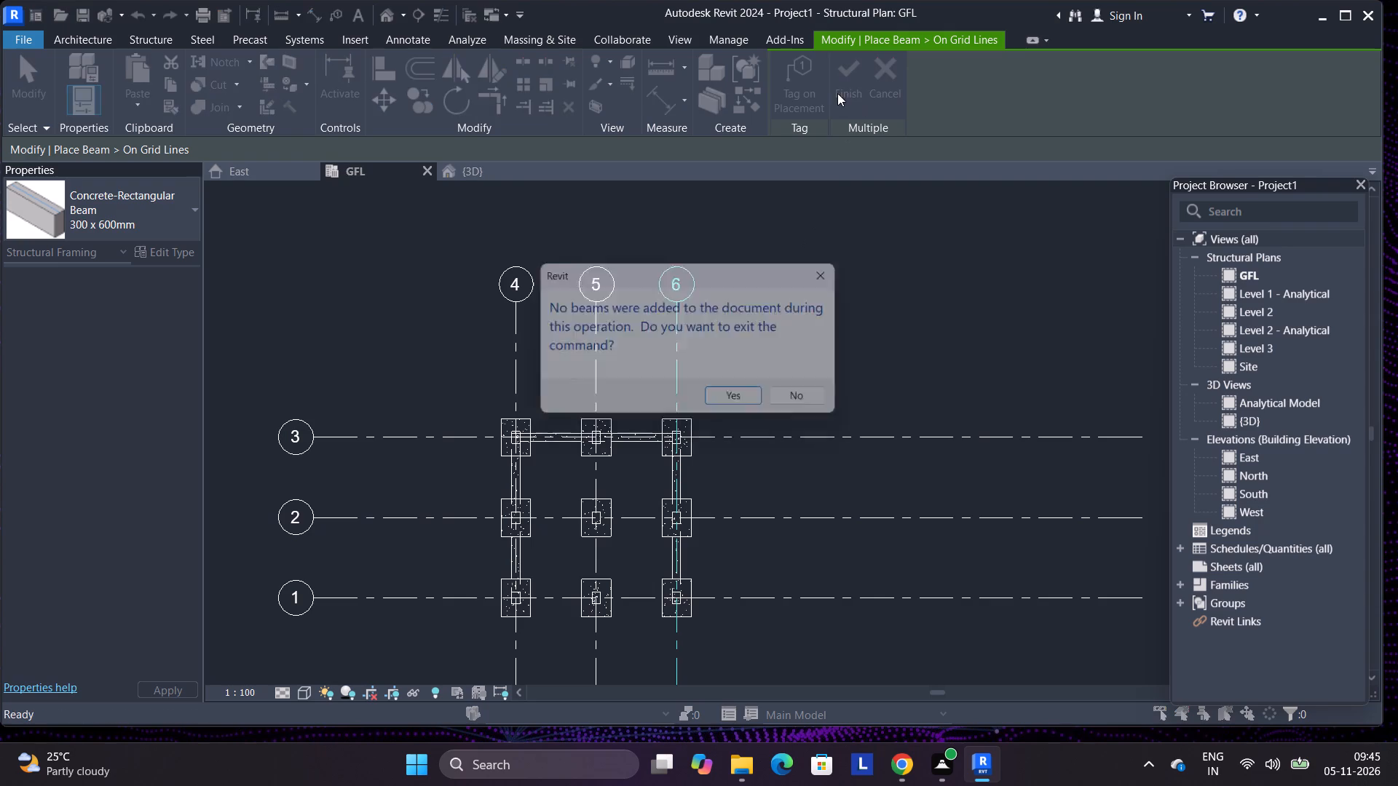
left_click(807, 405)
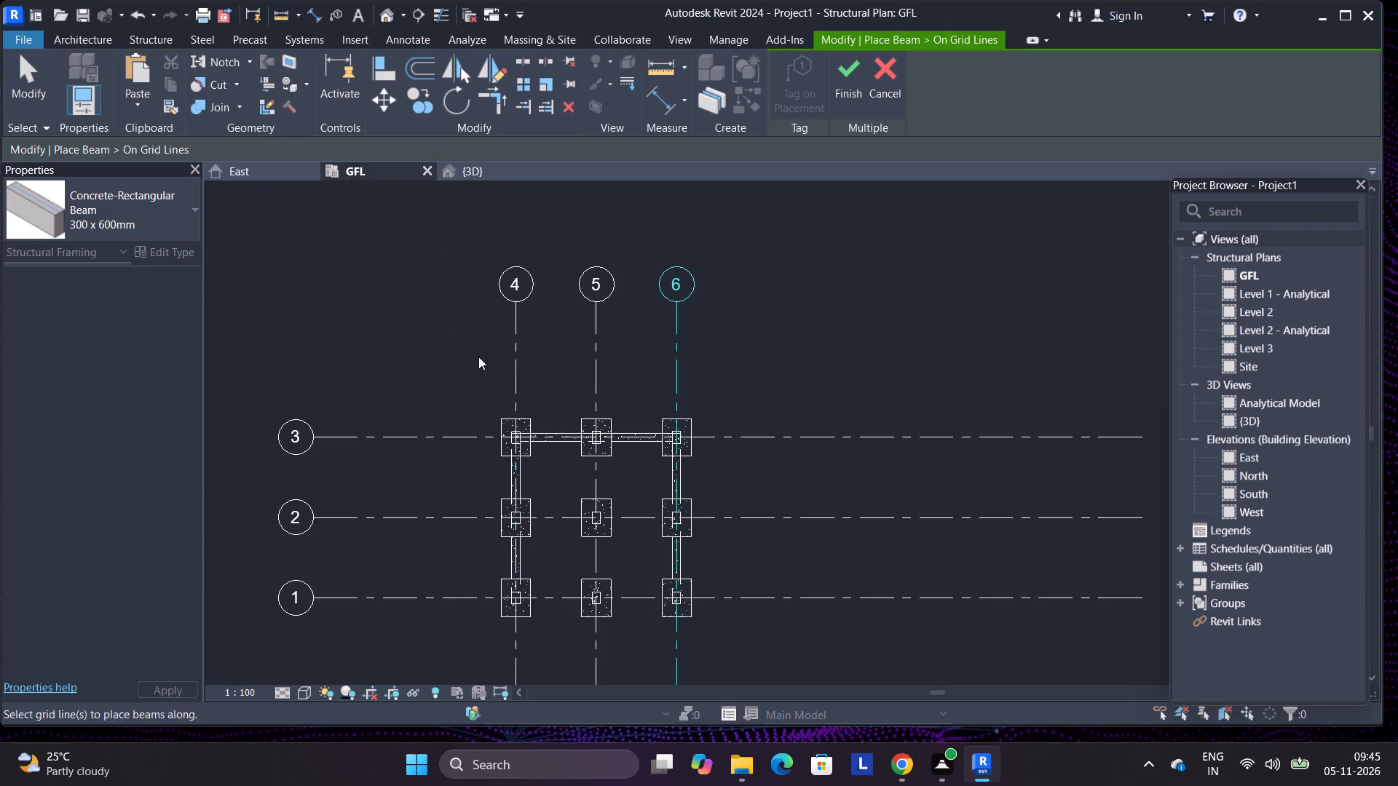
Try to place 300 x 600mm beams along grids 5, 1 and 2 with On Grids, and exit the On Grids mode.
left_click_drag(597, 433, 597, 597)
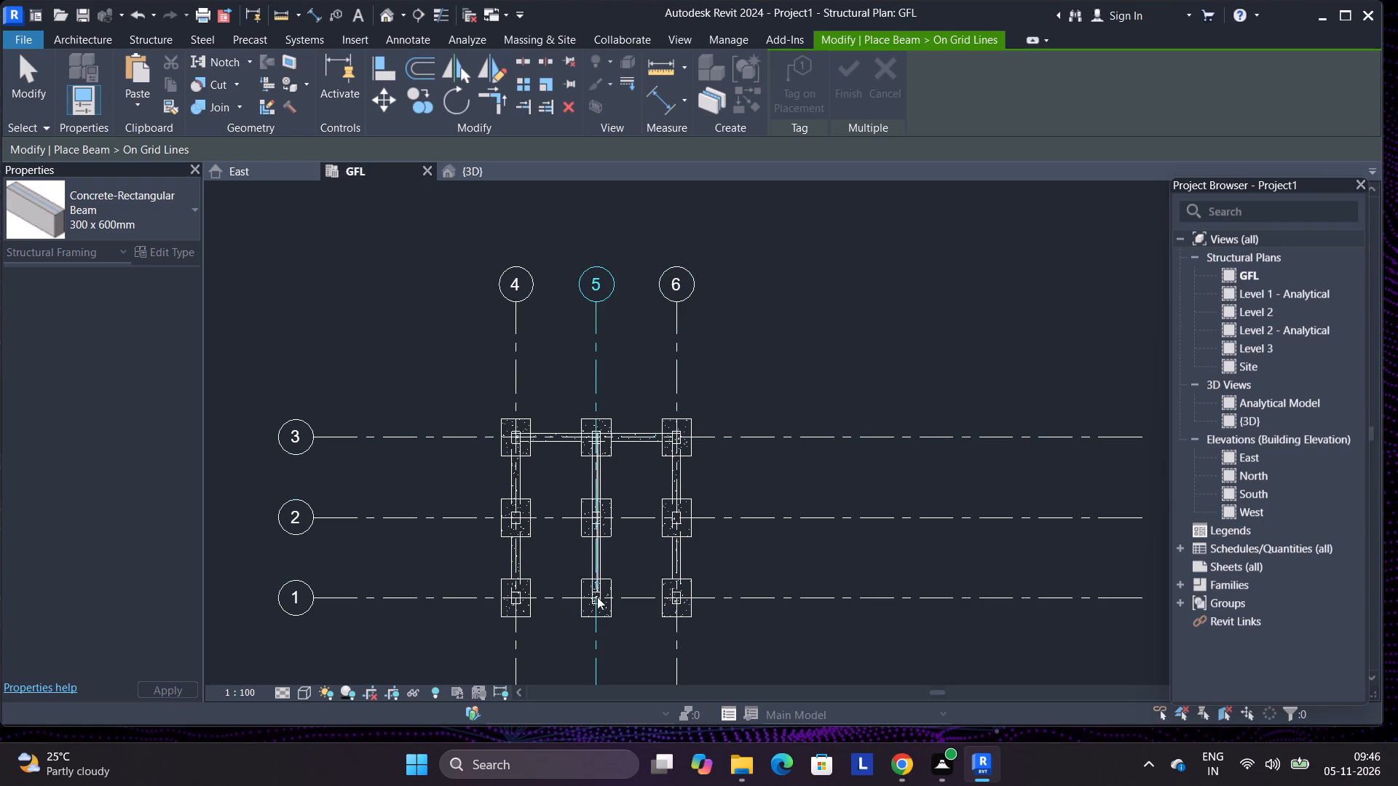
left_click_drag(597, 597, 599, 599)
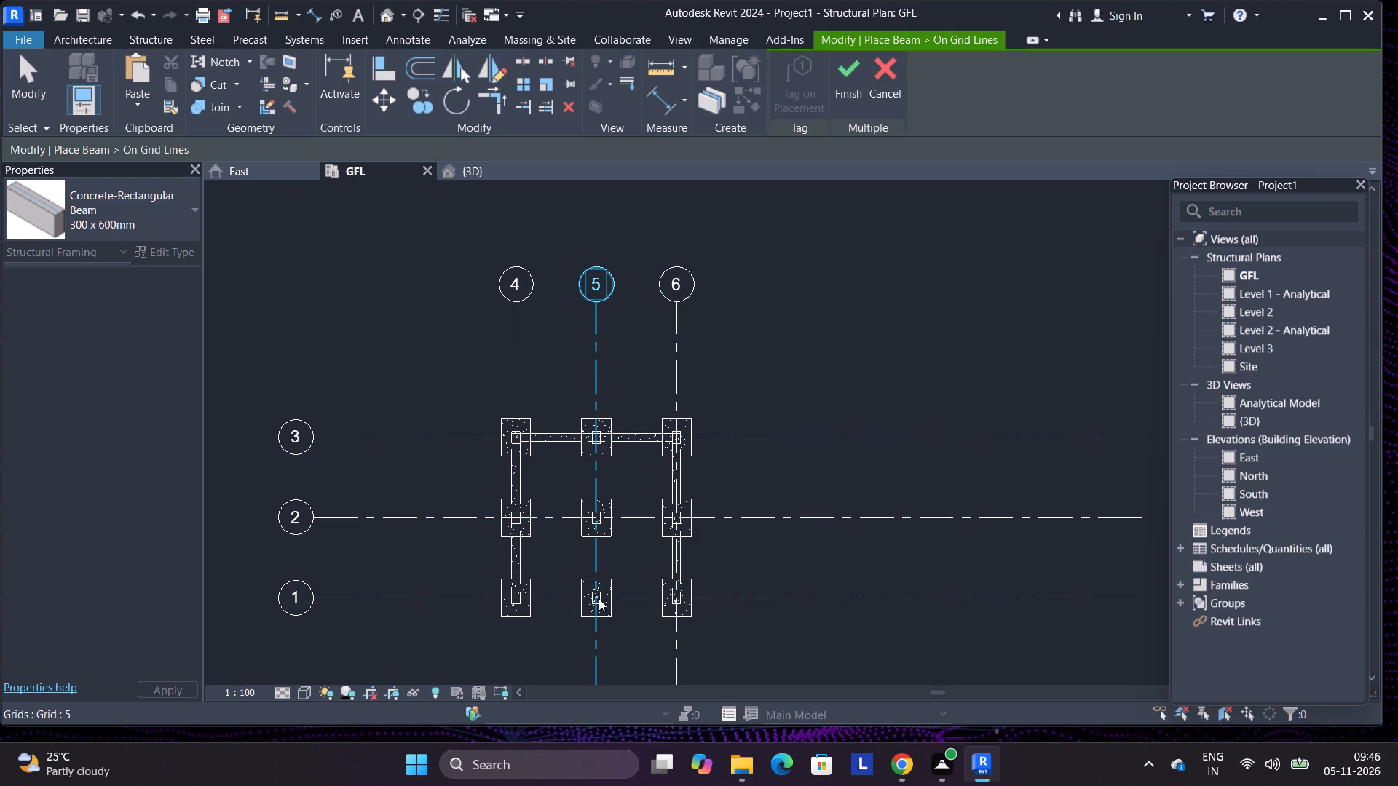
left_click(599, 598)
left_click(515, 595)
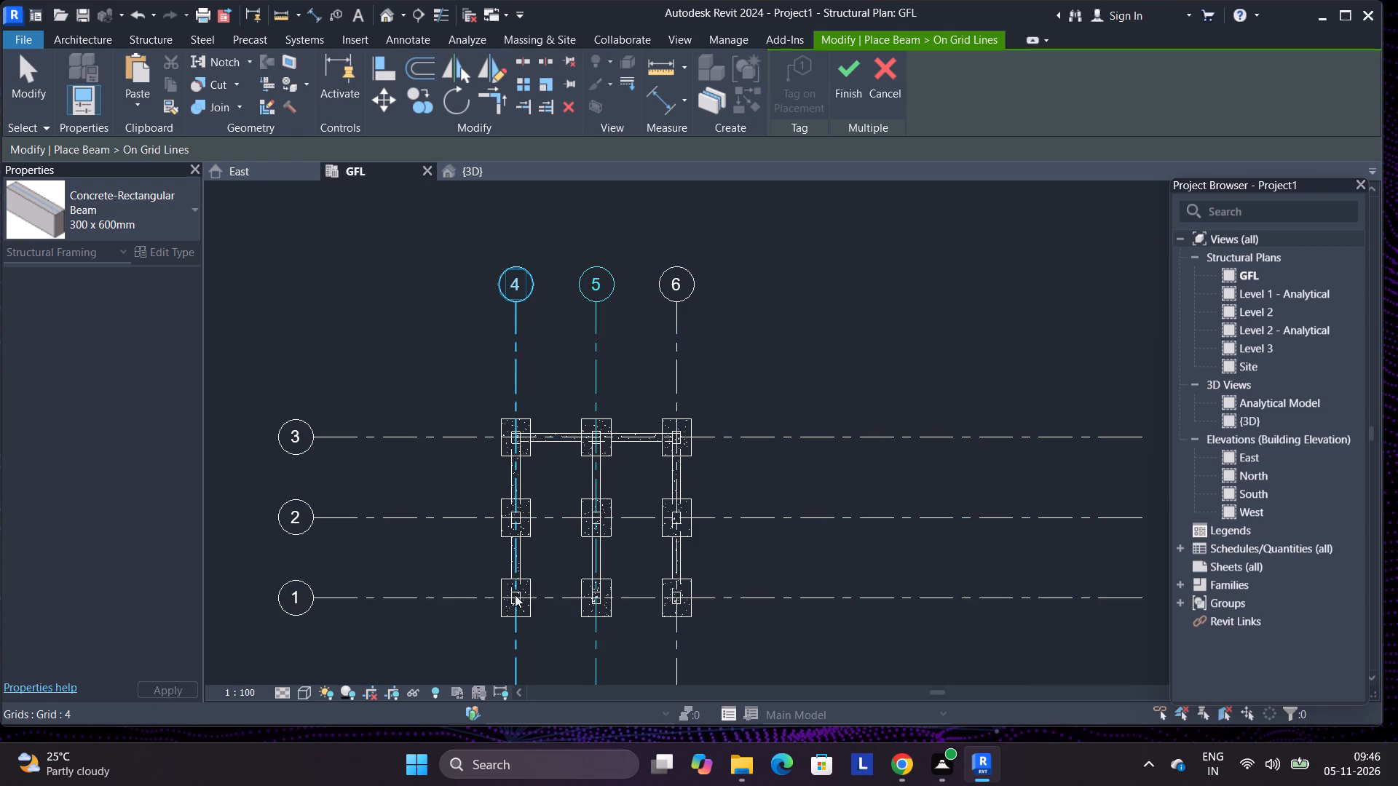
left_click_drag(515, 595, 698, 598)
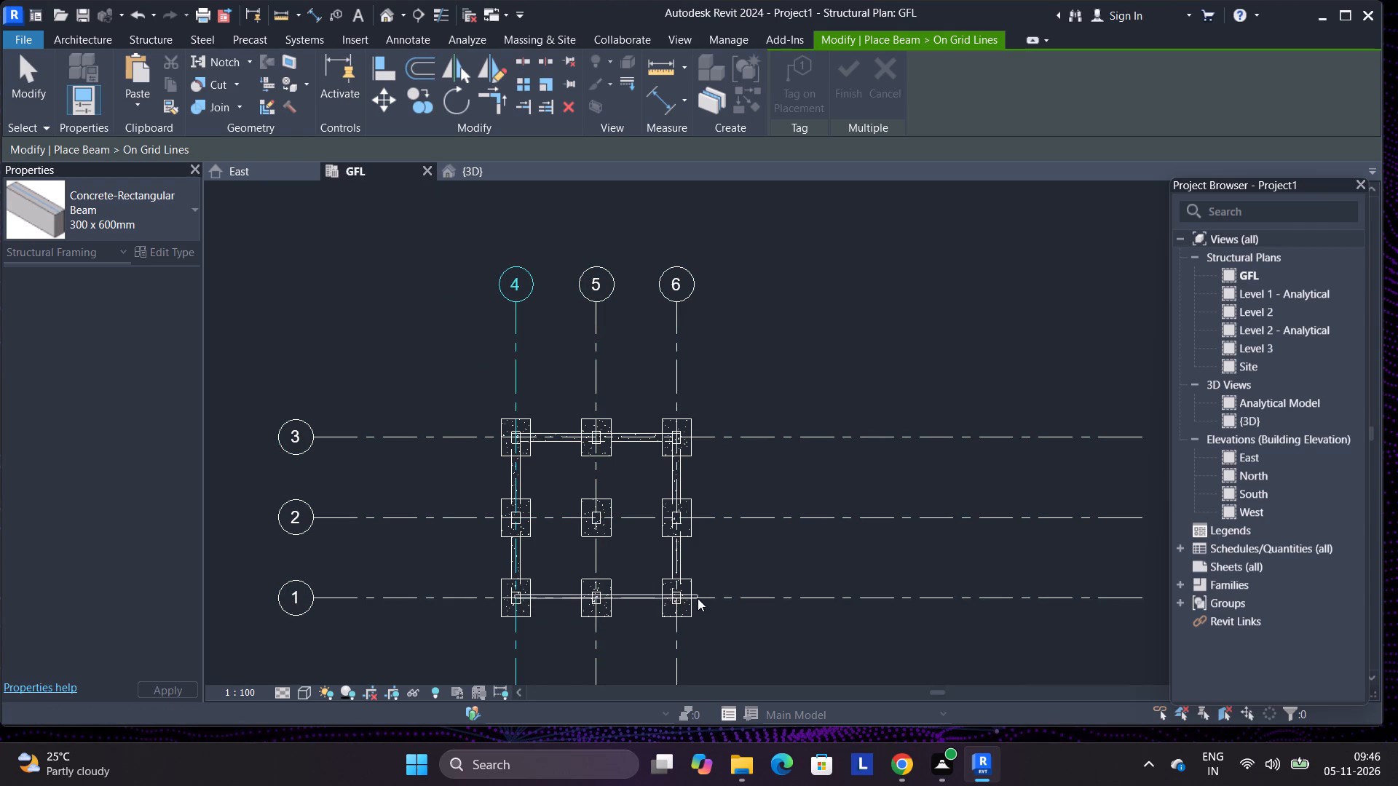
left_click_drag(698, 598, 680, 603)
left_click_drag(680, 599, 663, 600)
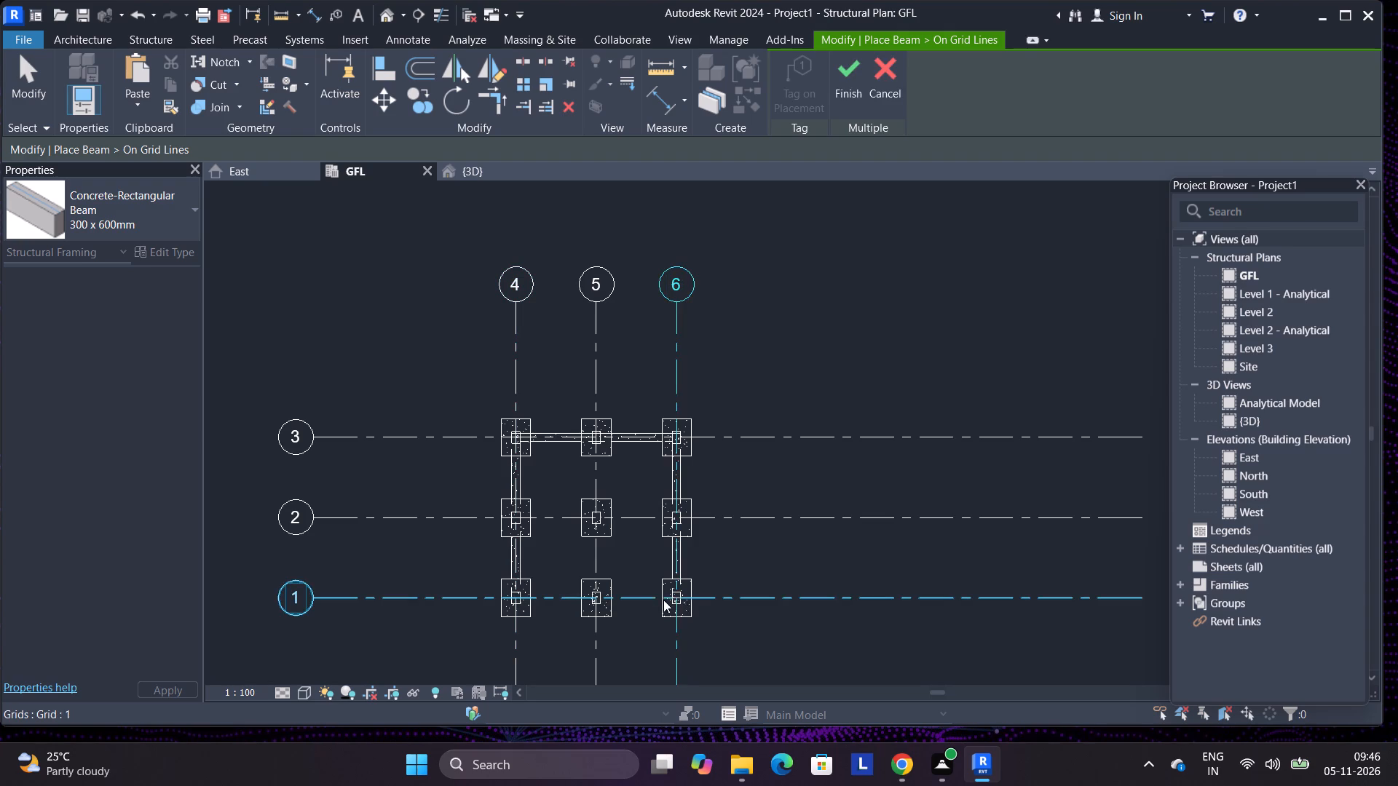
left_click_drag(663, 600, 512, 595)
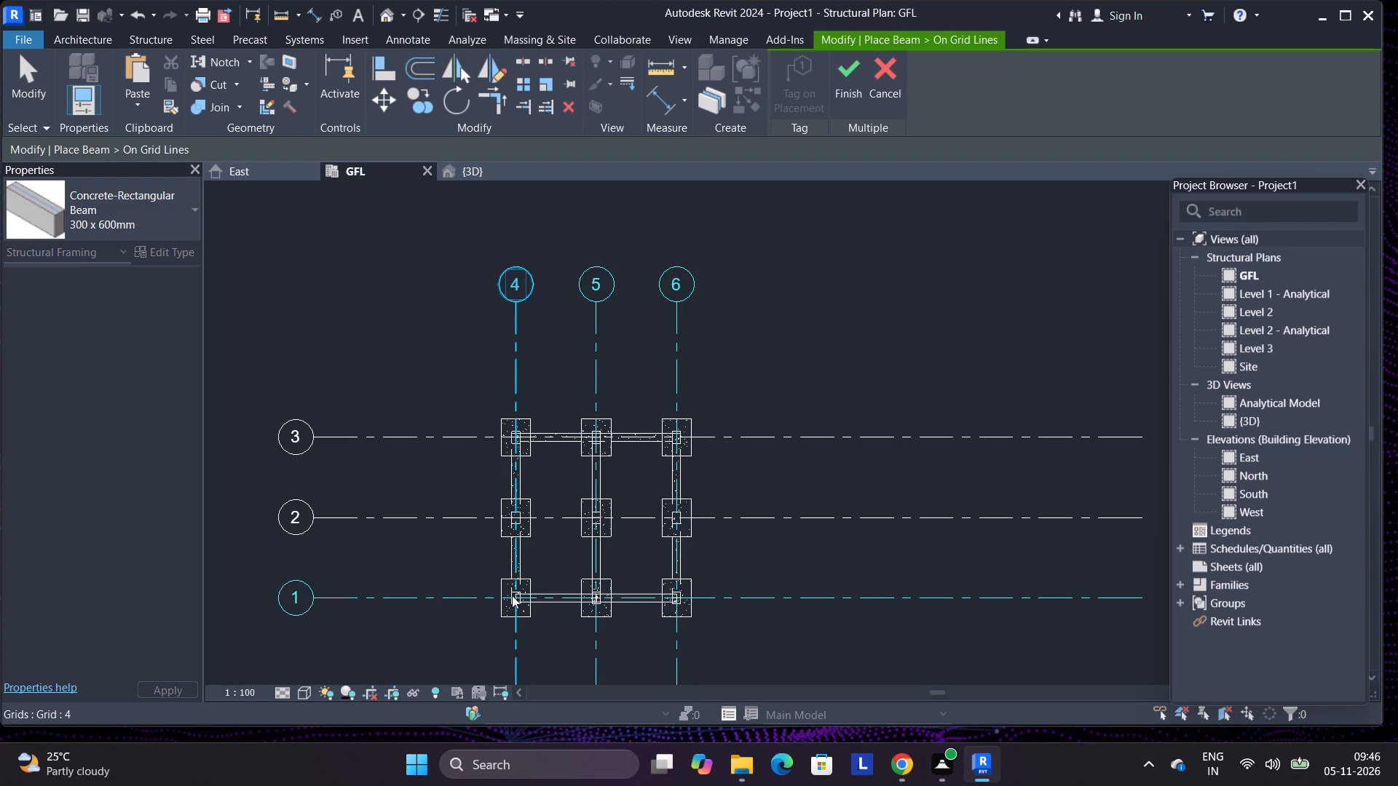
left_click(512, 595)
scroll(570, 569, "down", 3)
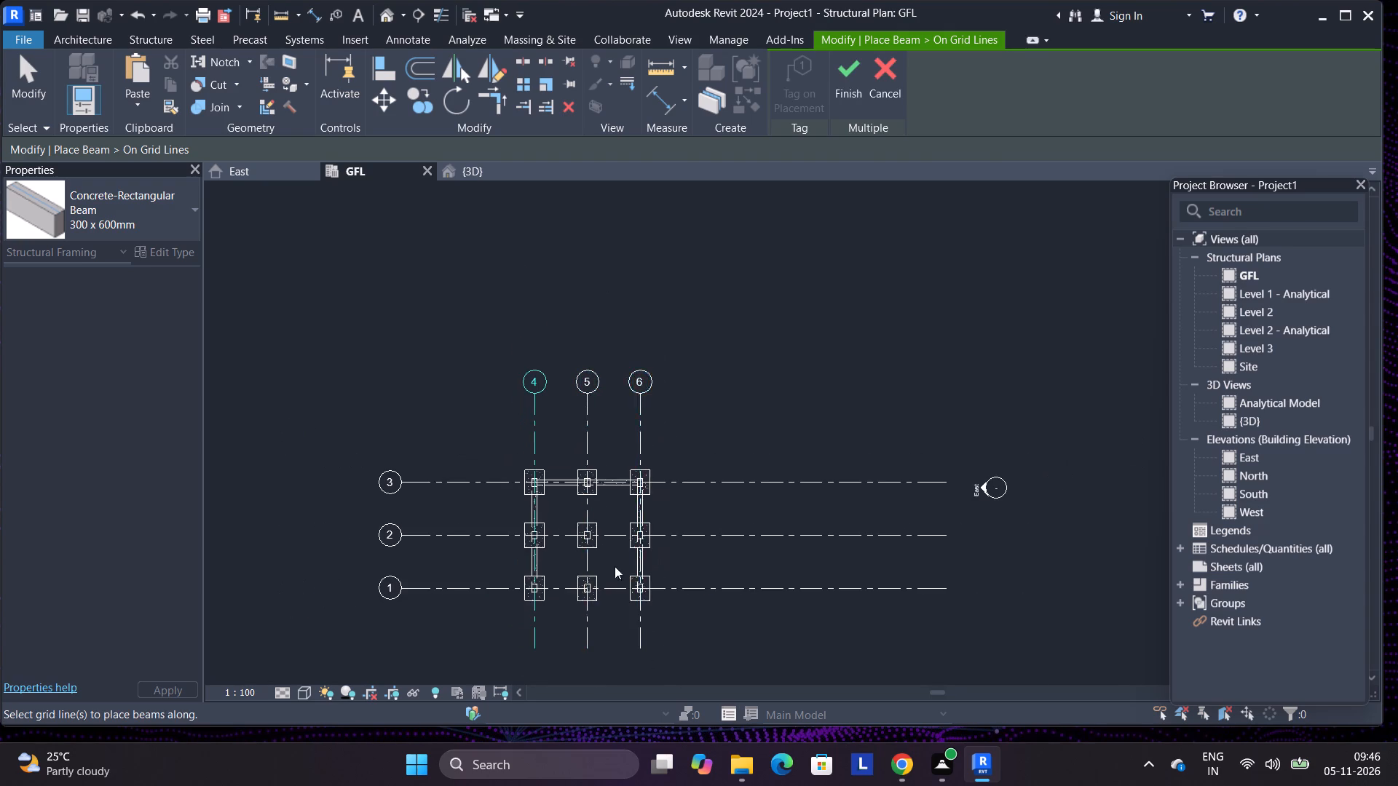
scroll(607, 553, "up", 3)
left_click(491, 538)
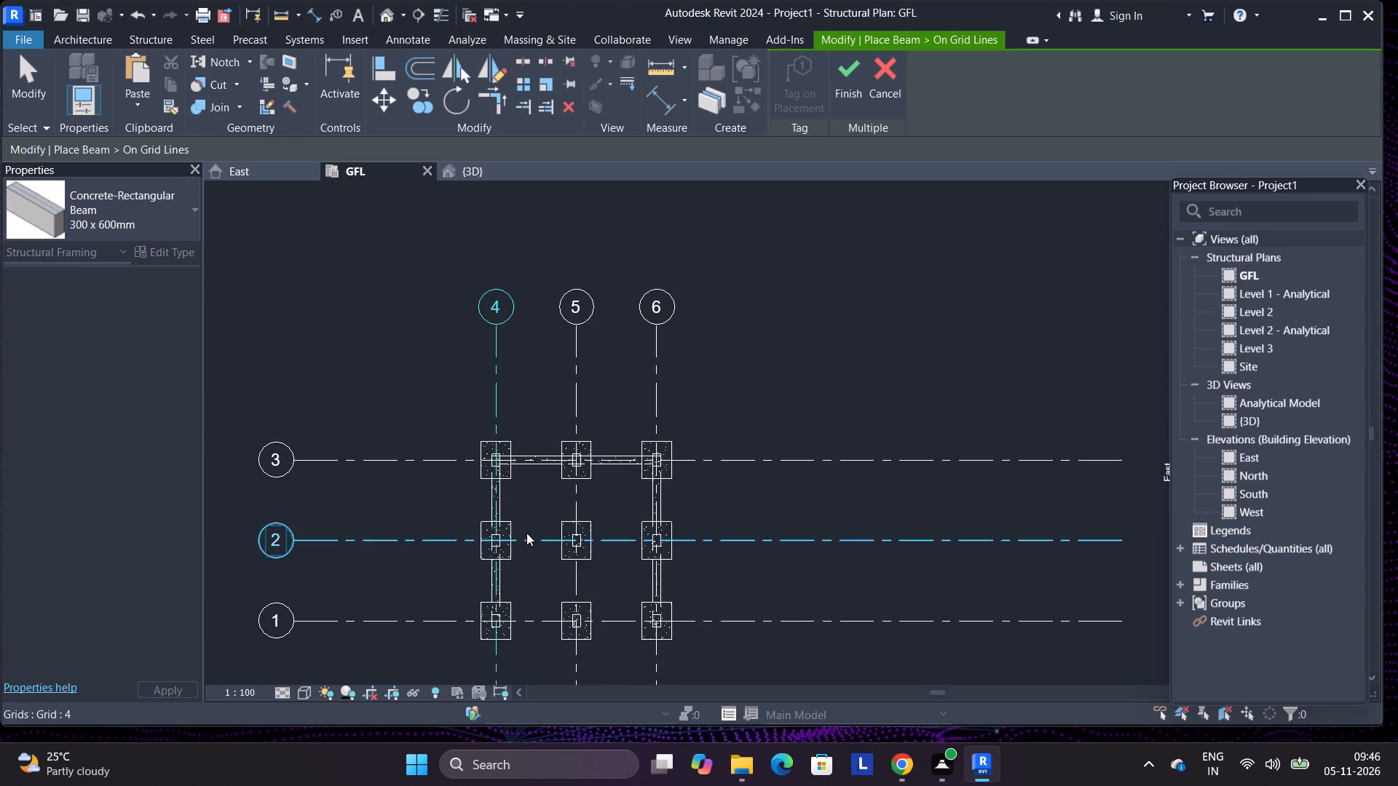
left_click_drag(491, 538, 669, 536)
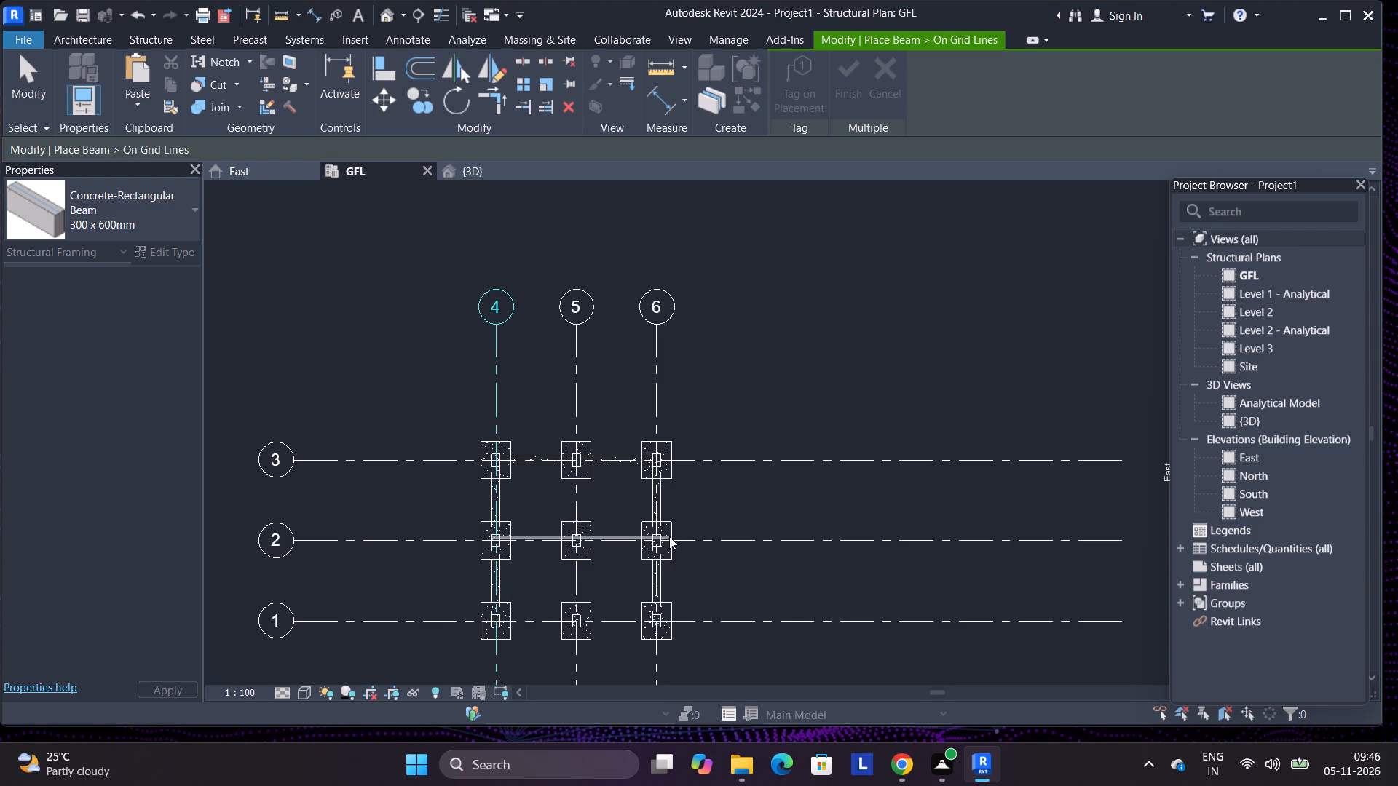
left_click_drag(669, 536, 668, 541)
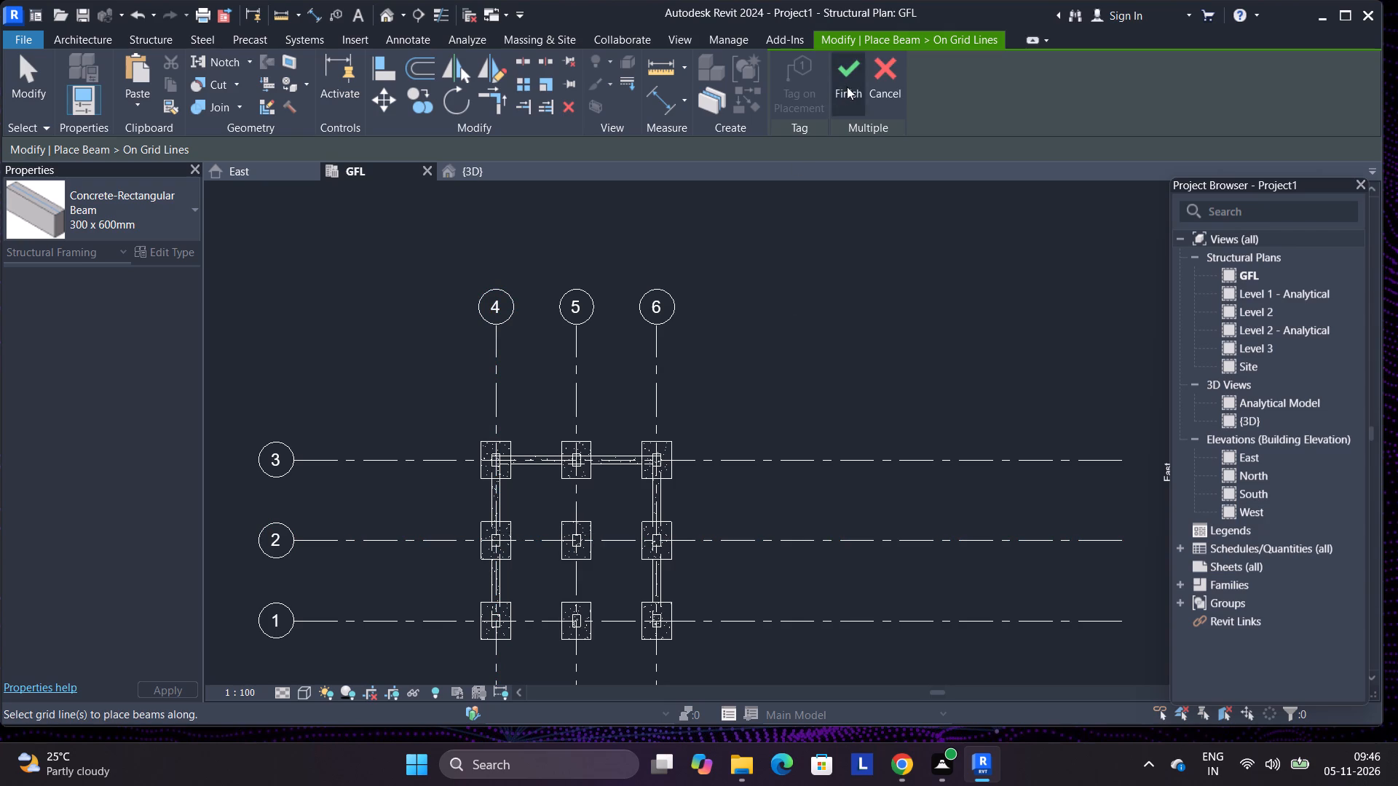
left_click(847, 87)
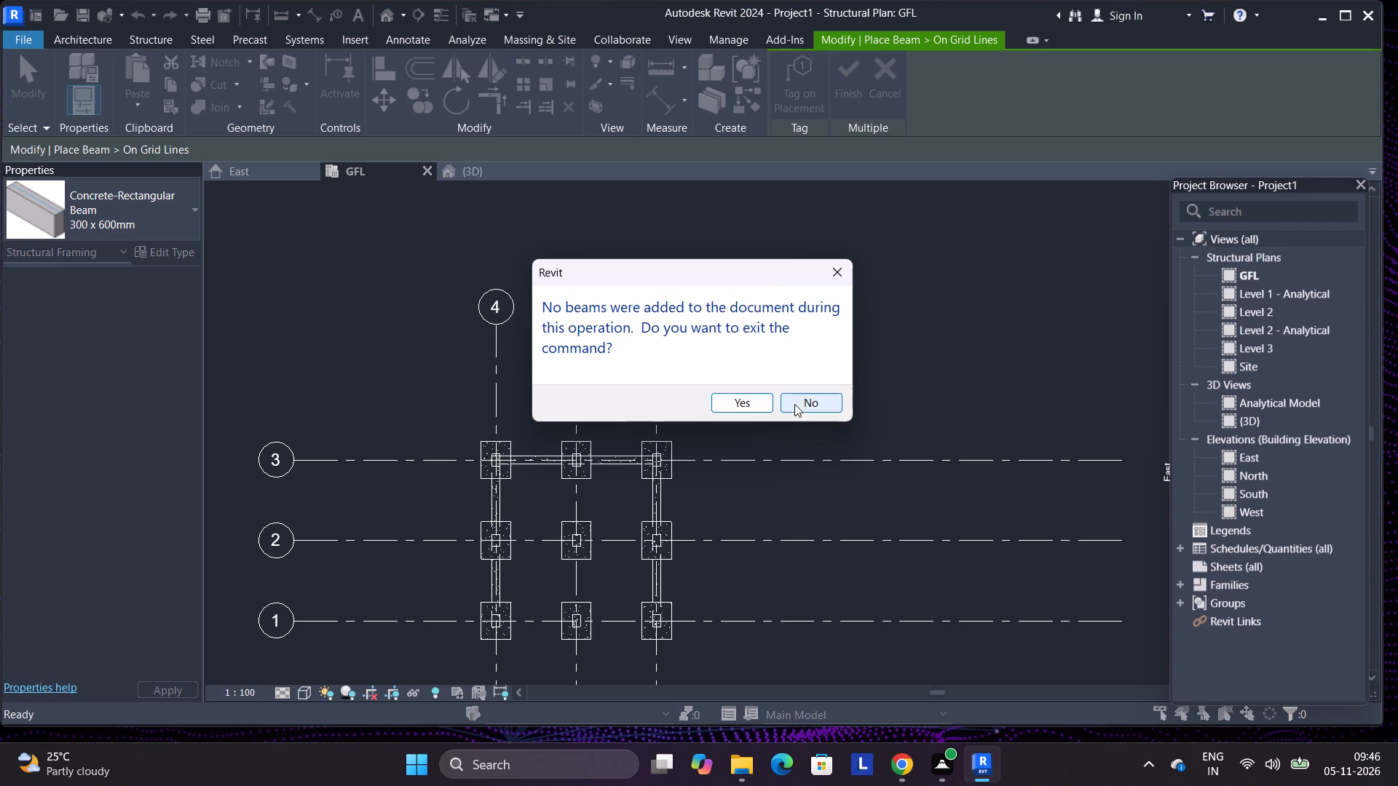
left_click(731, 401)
Draw 300 x 600mm concrete rectangular beams along grid 2 and grid 1, each from grid 4 to grid 6 at GFL.
scroll(682, 435, "down", 3)
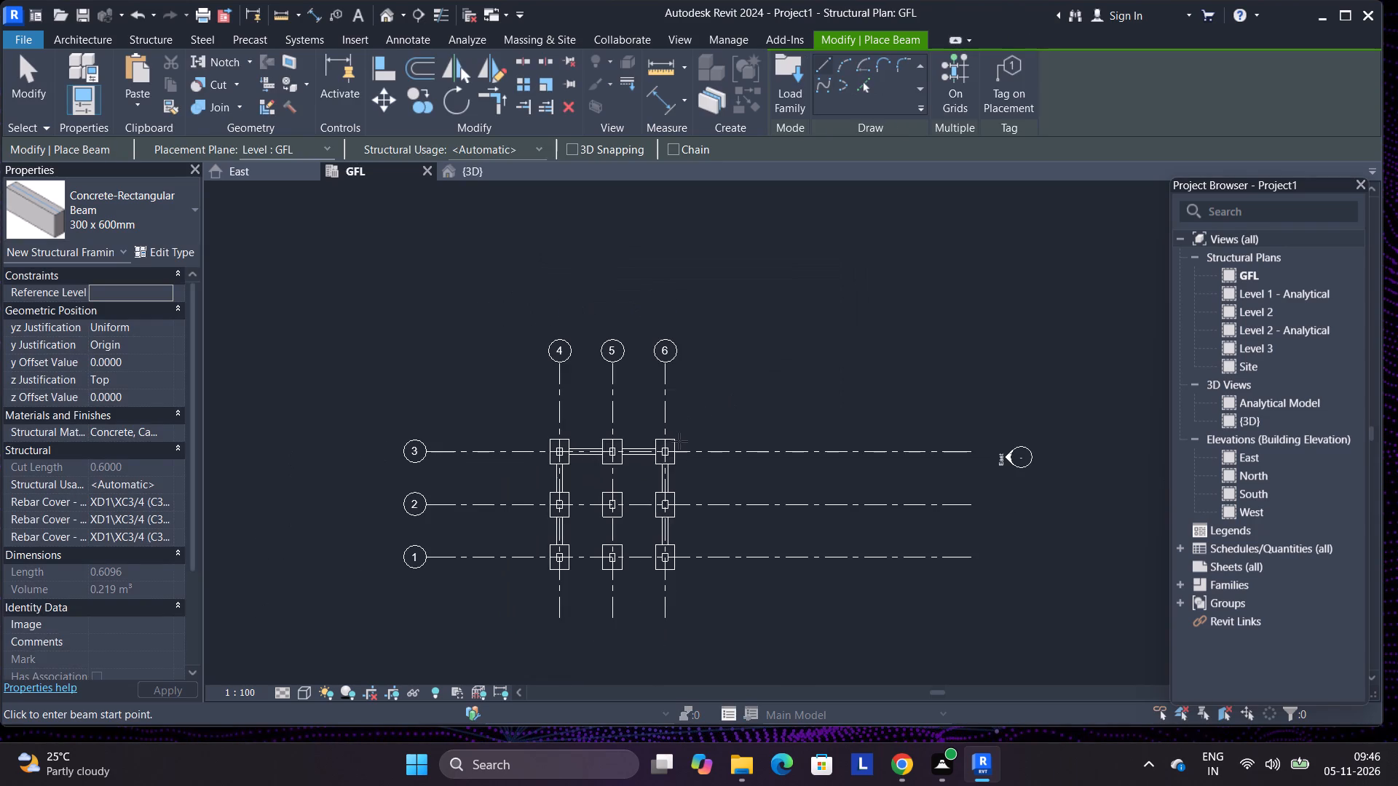
left_click(560, 501)
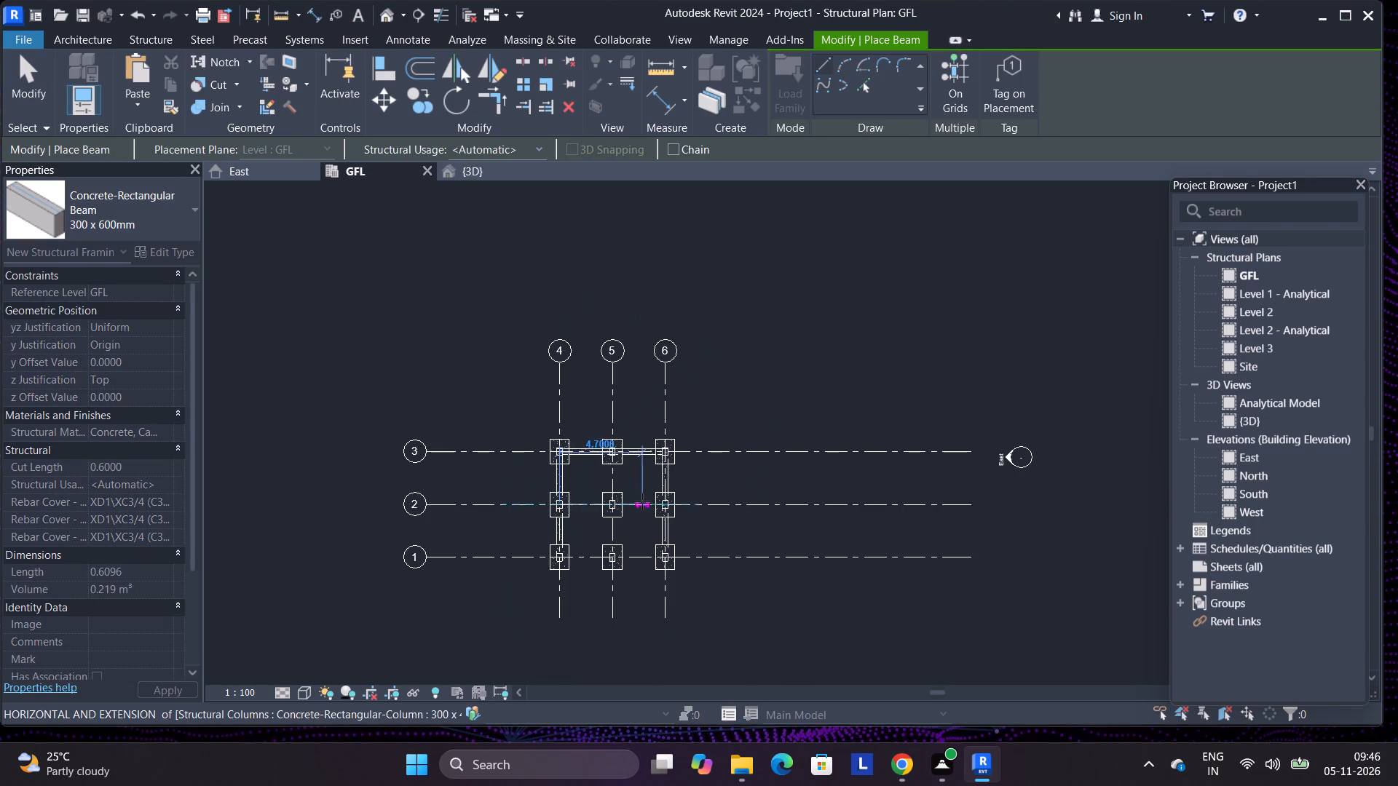
scroll(663, 503, "up", 5)
left_click(668, 507)
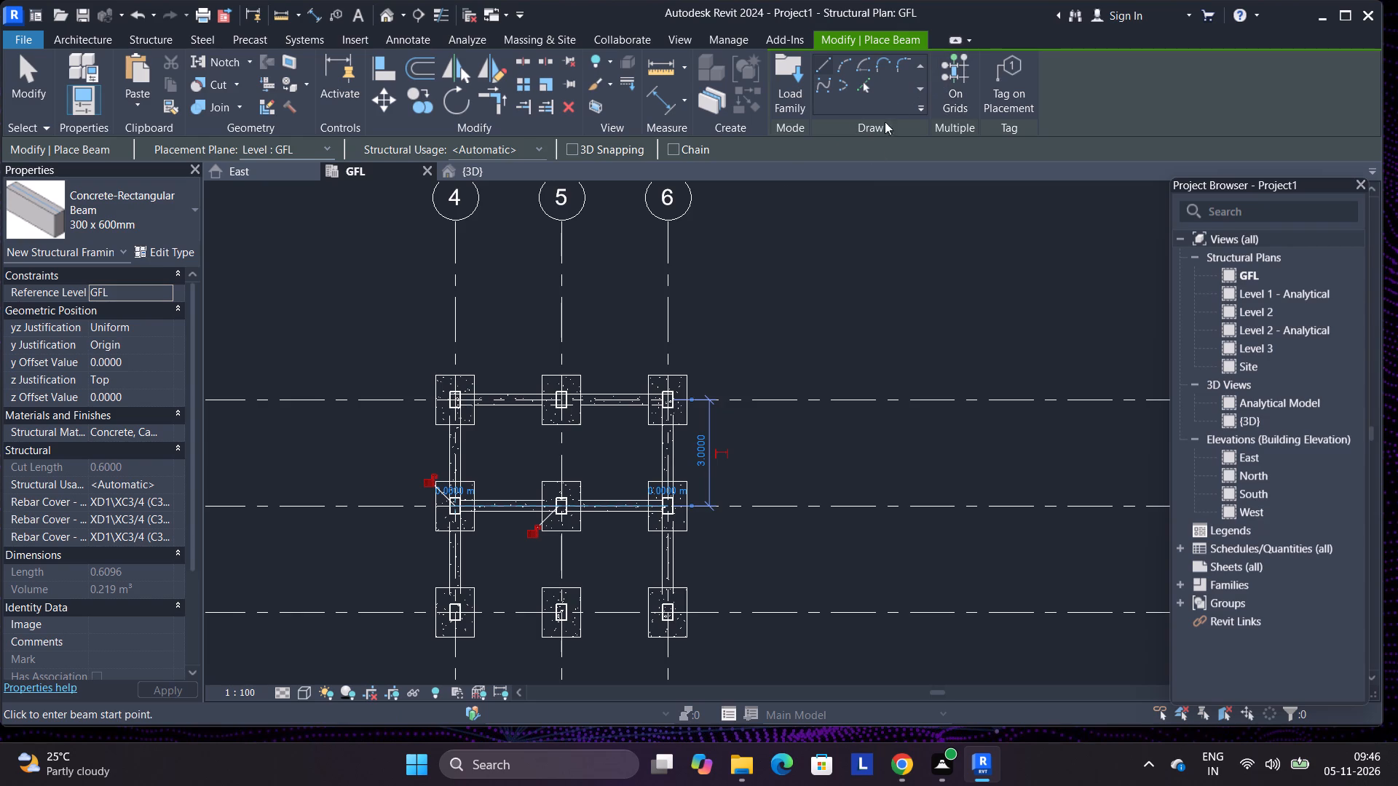
scroll(869, 162, "down", 3)
left_click(451, 611)
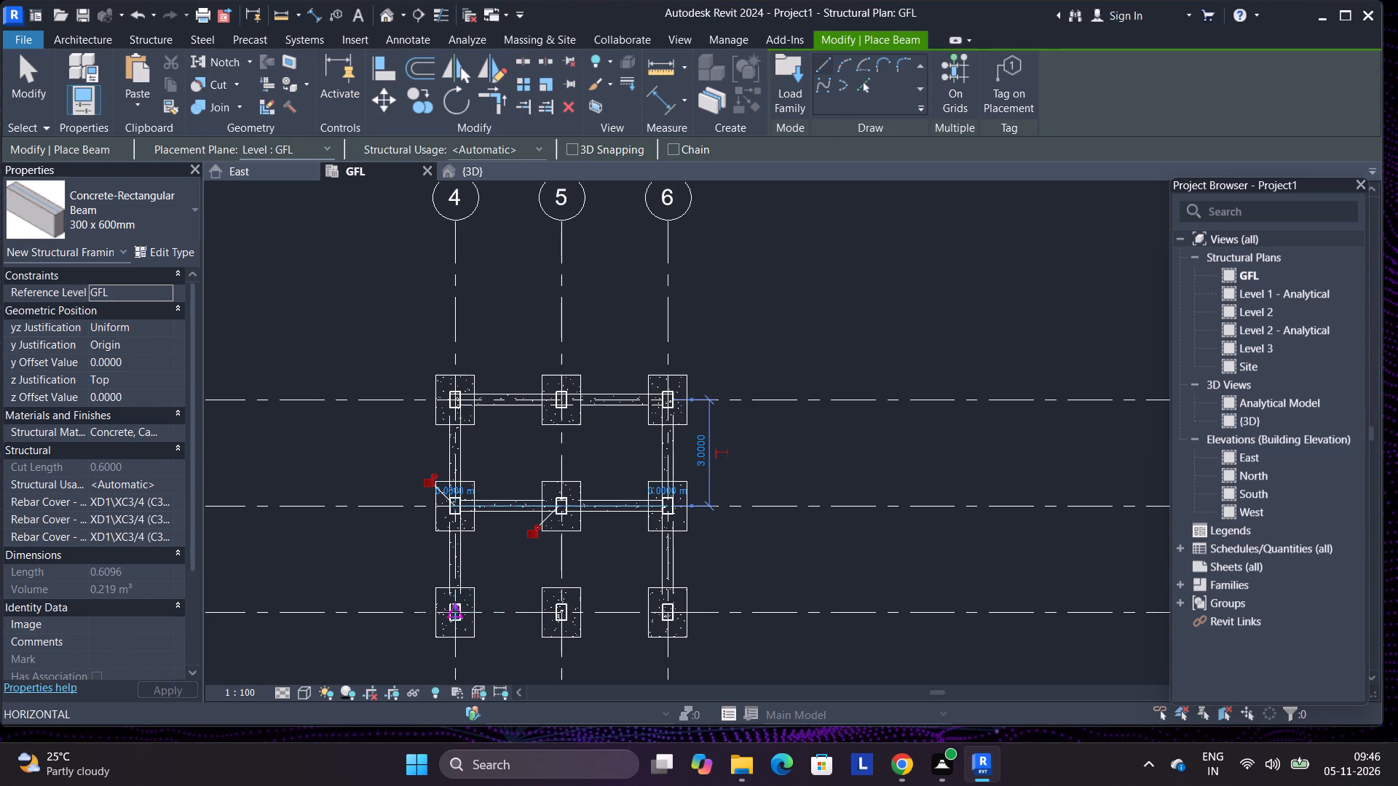
left_click(666, 620)
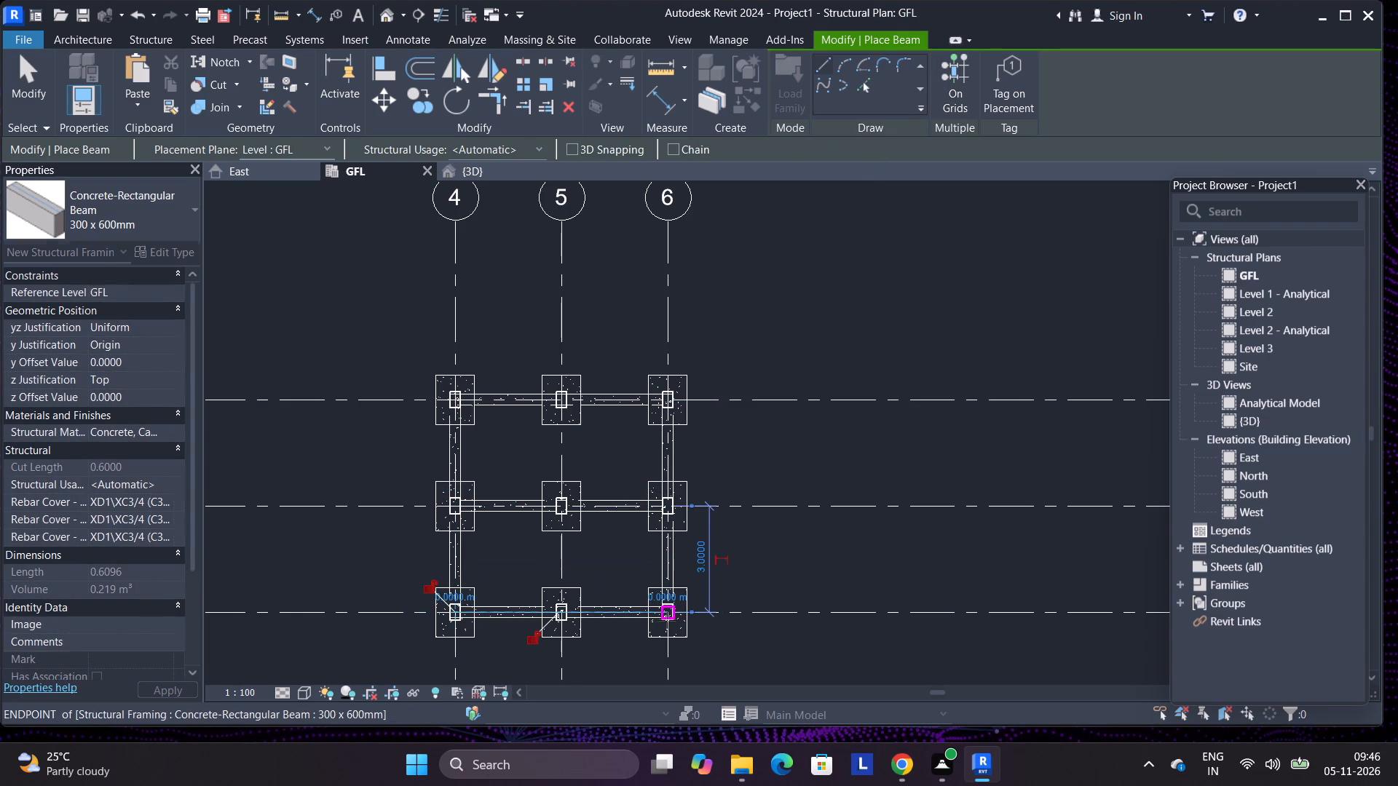
Draw a 300 x 600mm concrete rectangular beam along grid 5 from grid 3 to grid 1 at GFL.
left_click(561, 397)
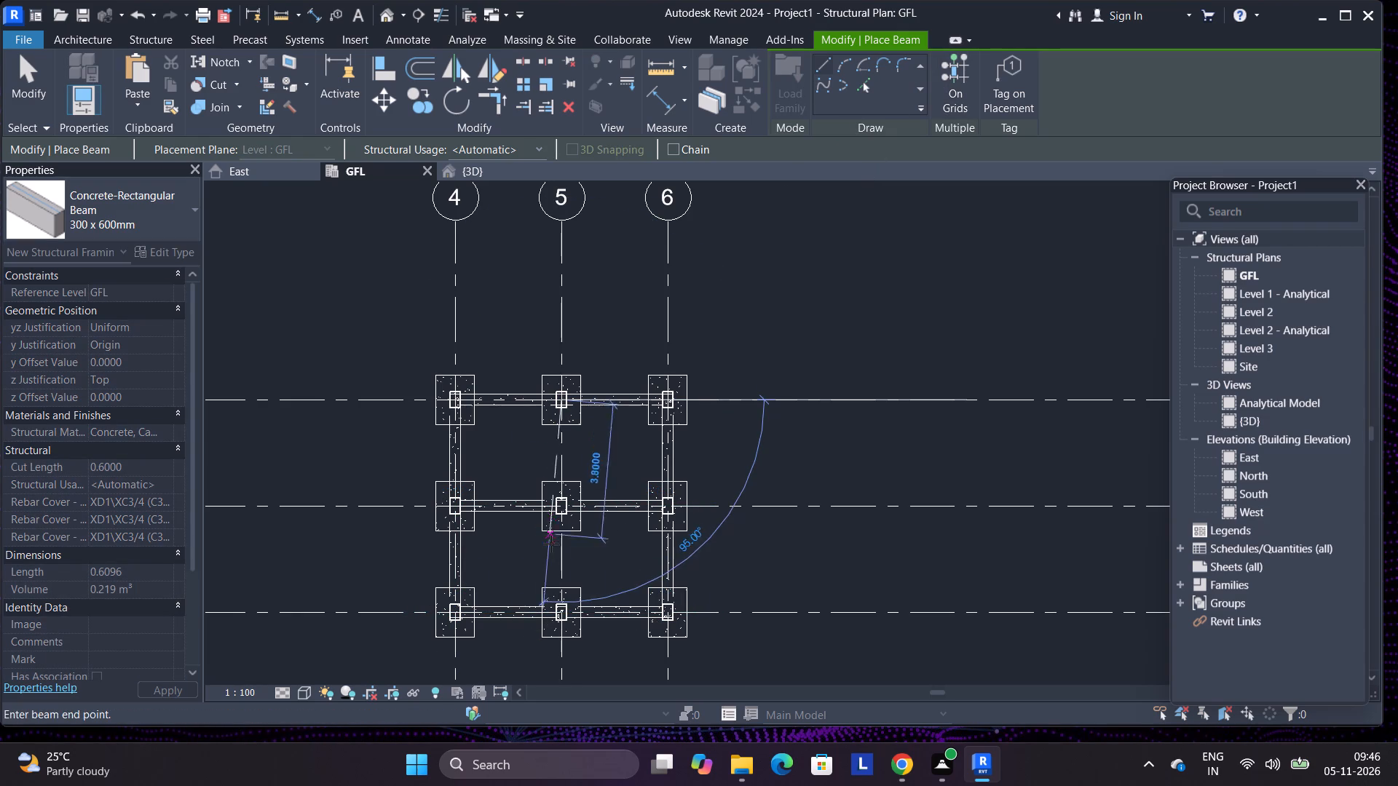
left_click(555, 611)
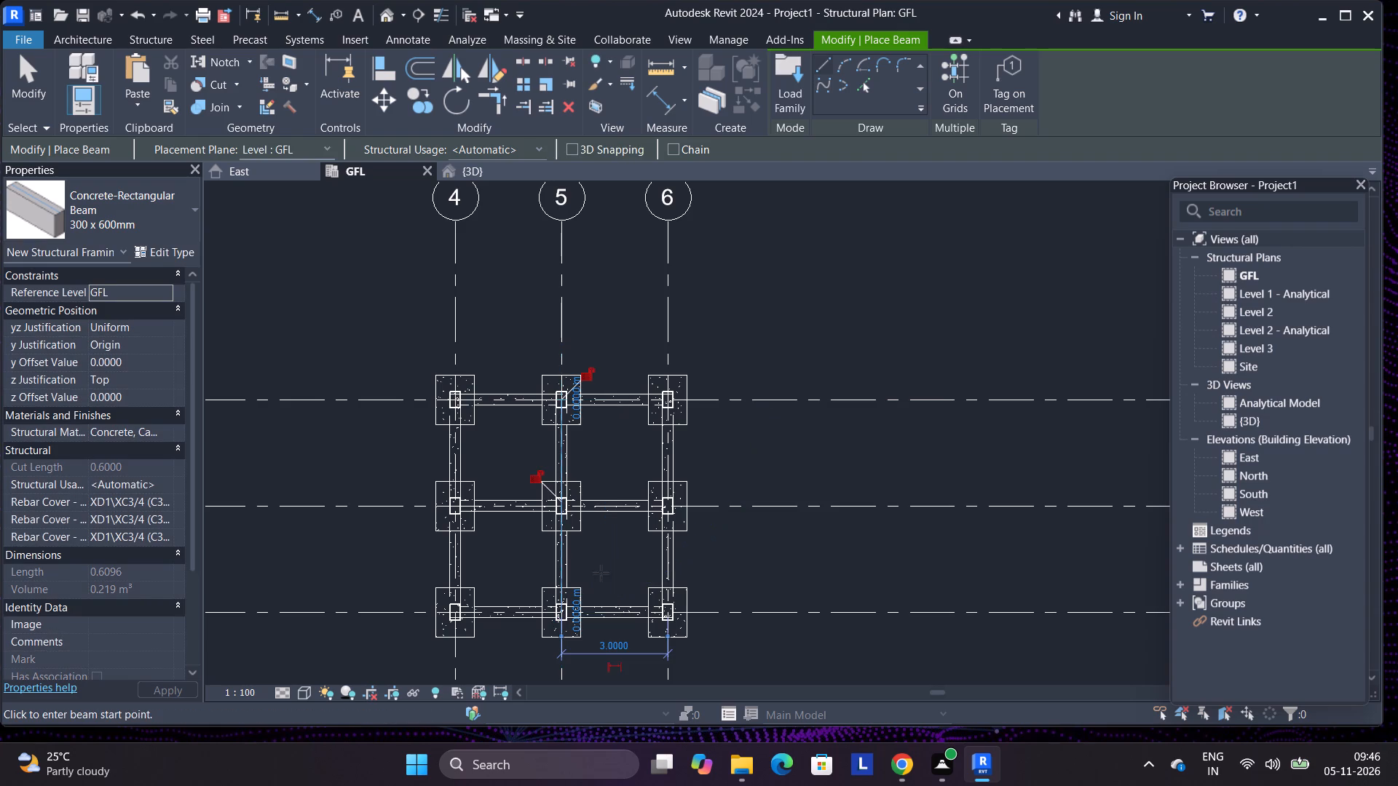
right_click(602, 331)
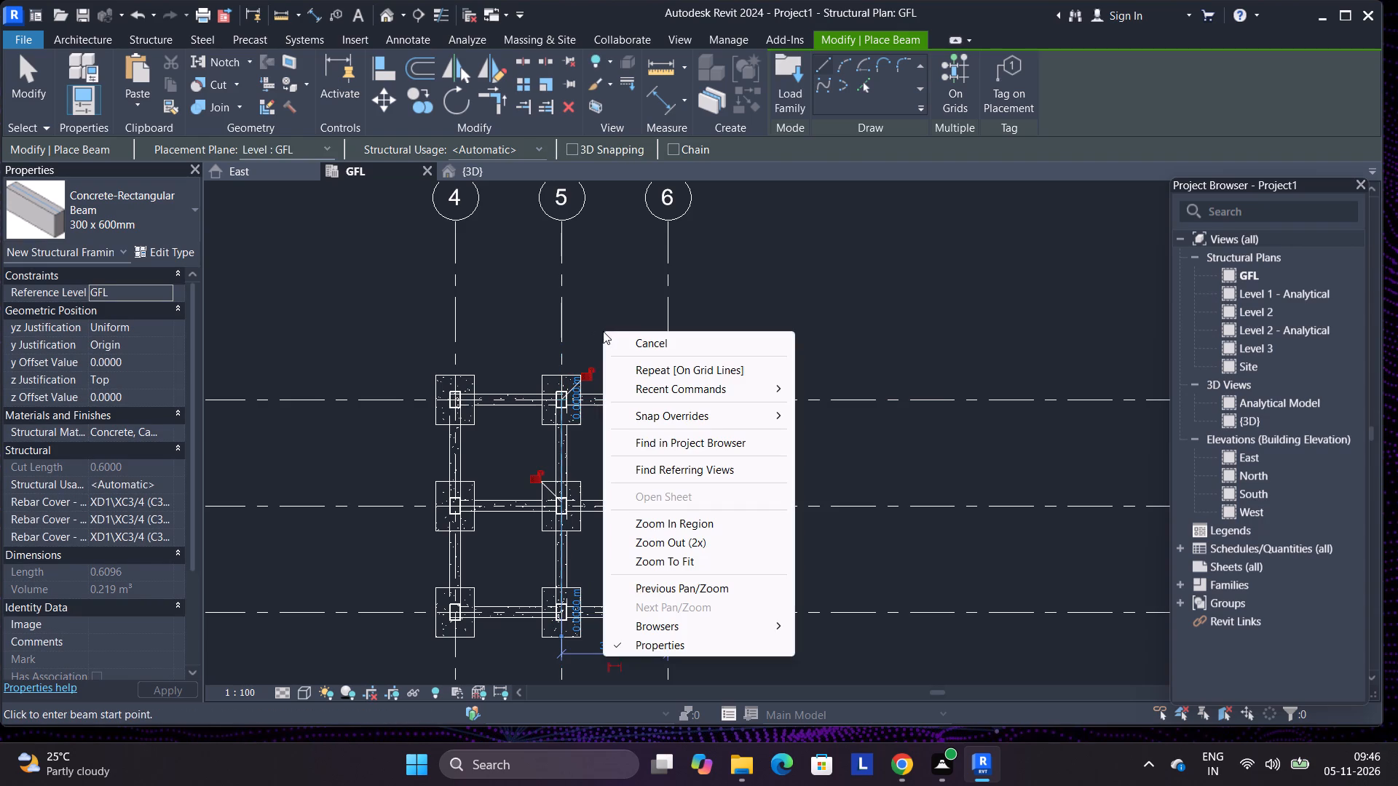
Delete the beam on grid 3 between grids 4 and 5 at GFL, checking the frame in the 3D view during the command.
double_click(566, 99)
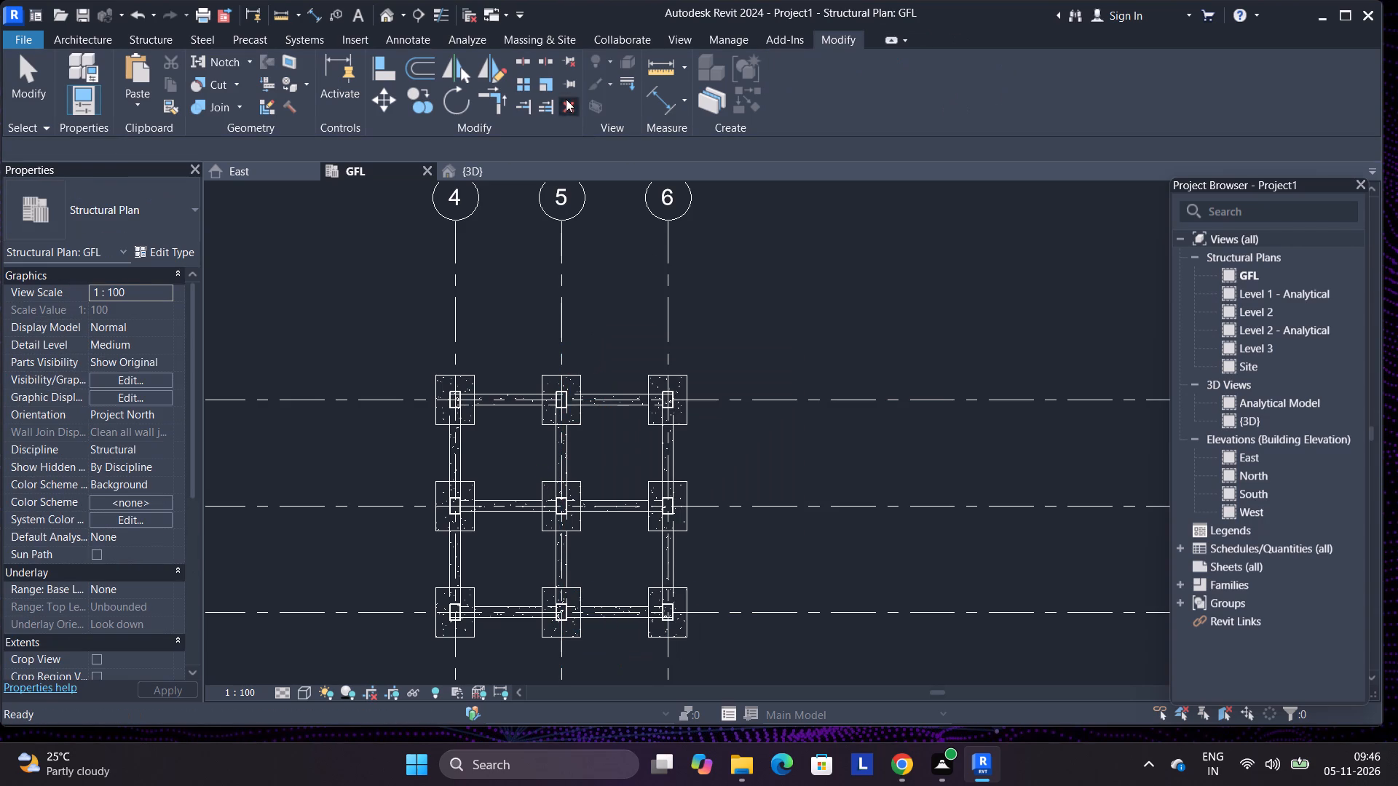
left_click(495, 161)
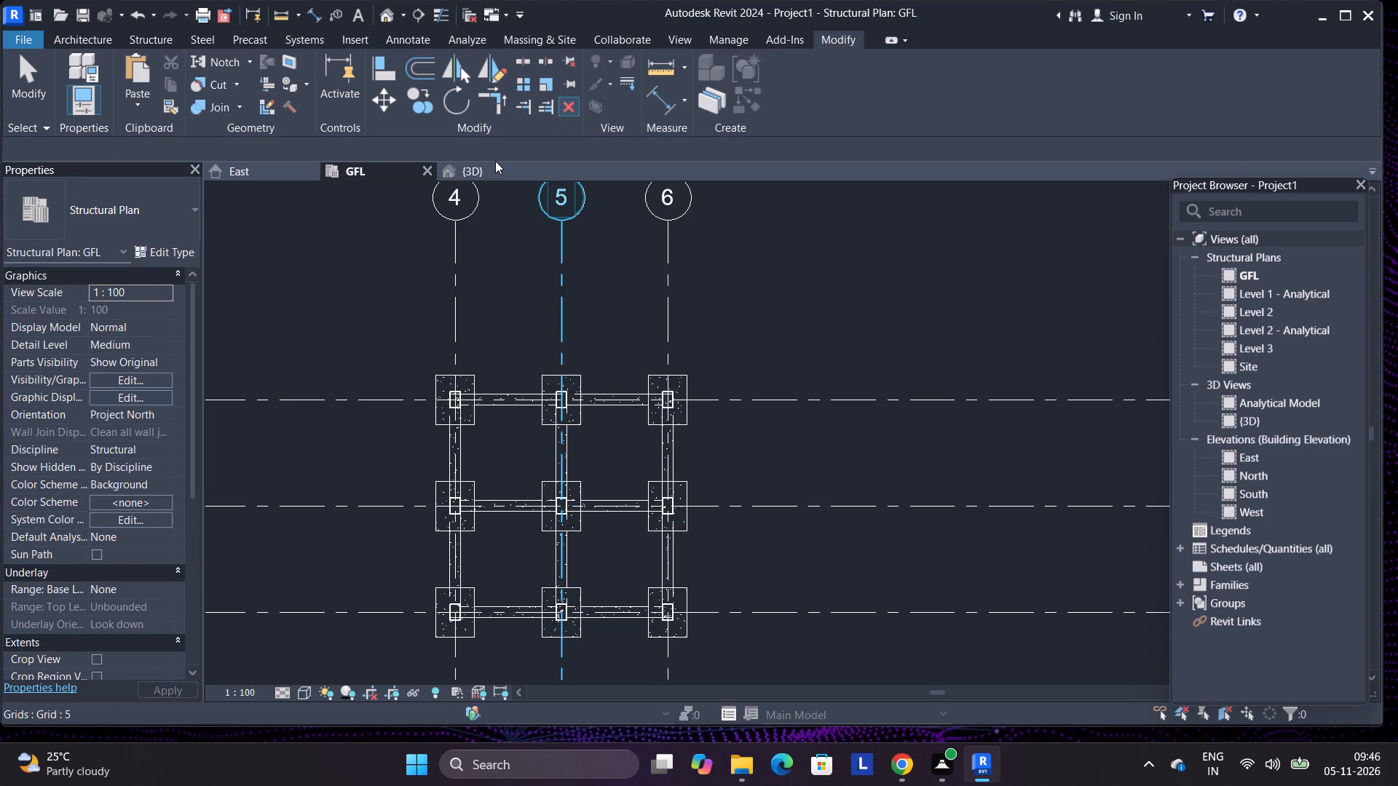
left_click(491, 170)
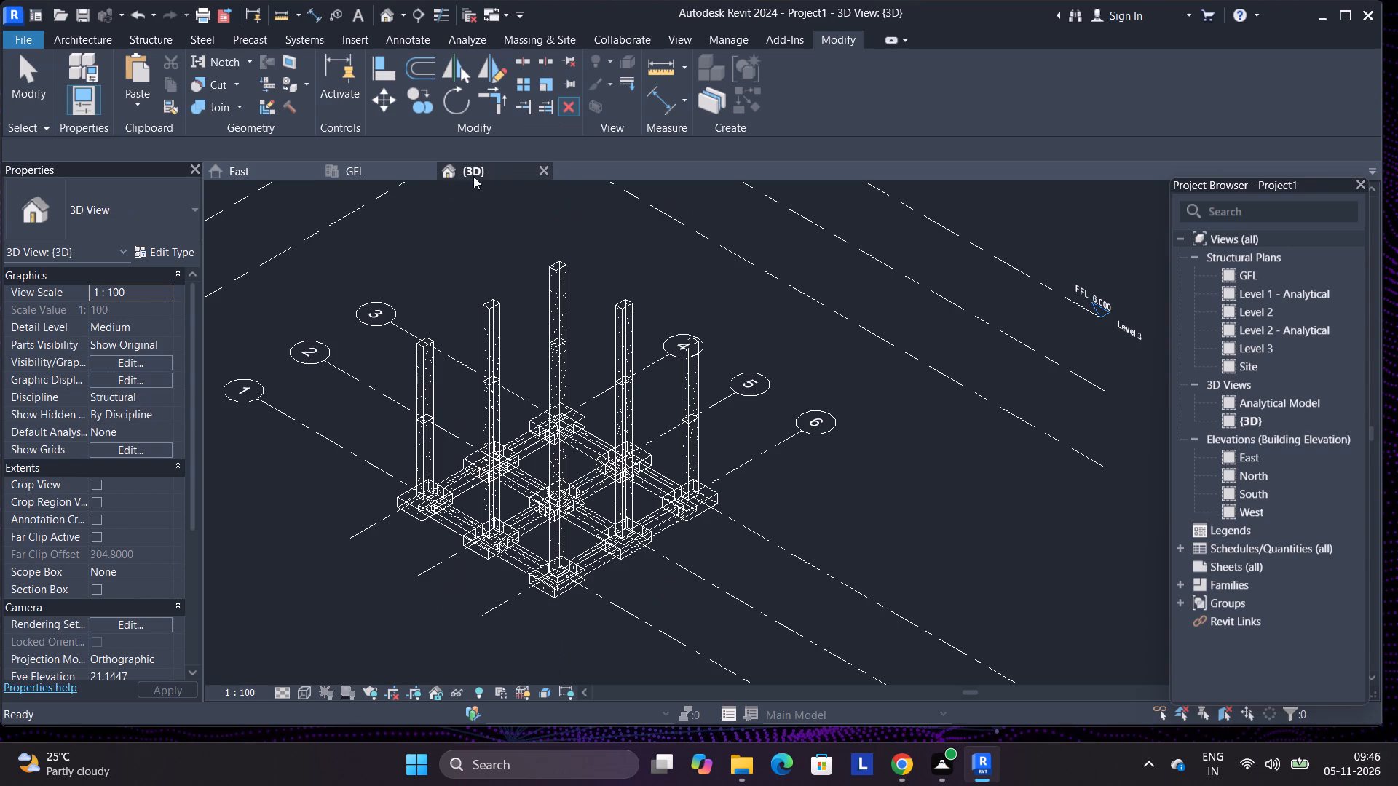
left_click(398, 170)
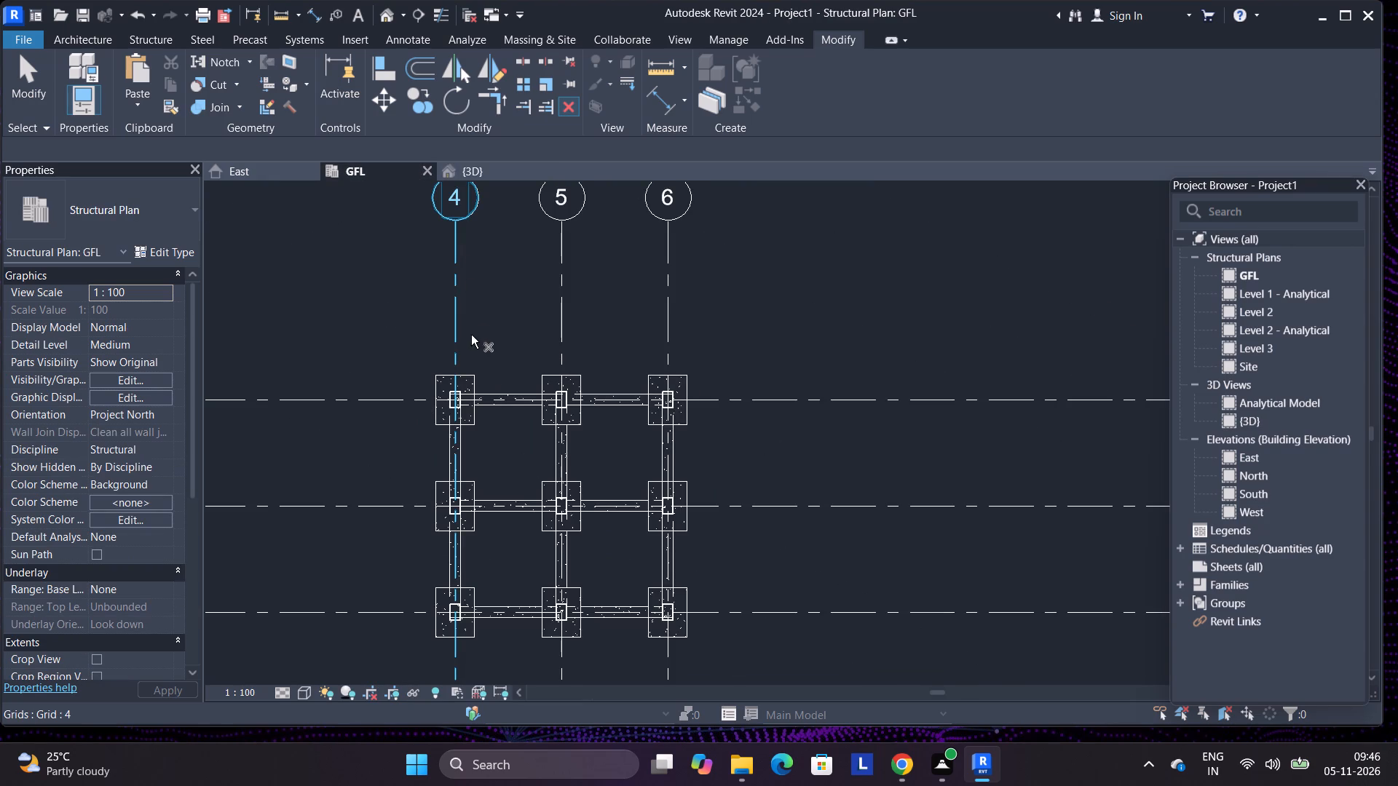
left_click(502, 392)
right_click(502, 392)
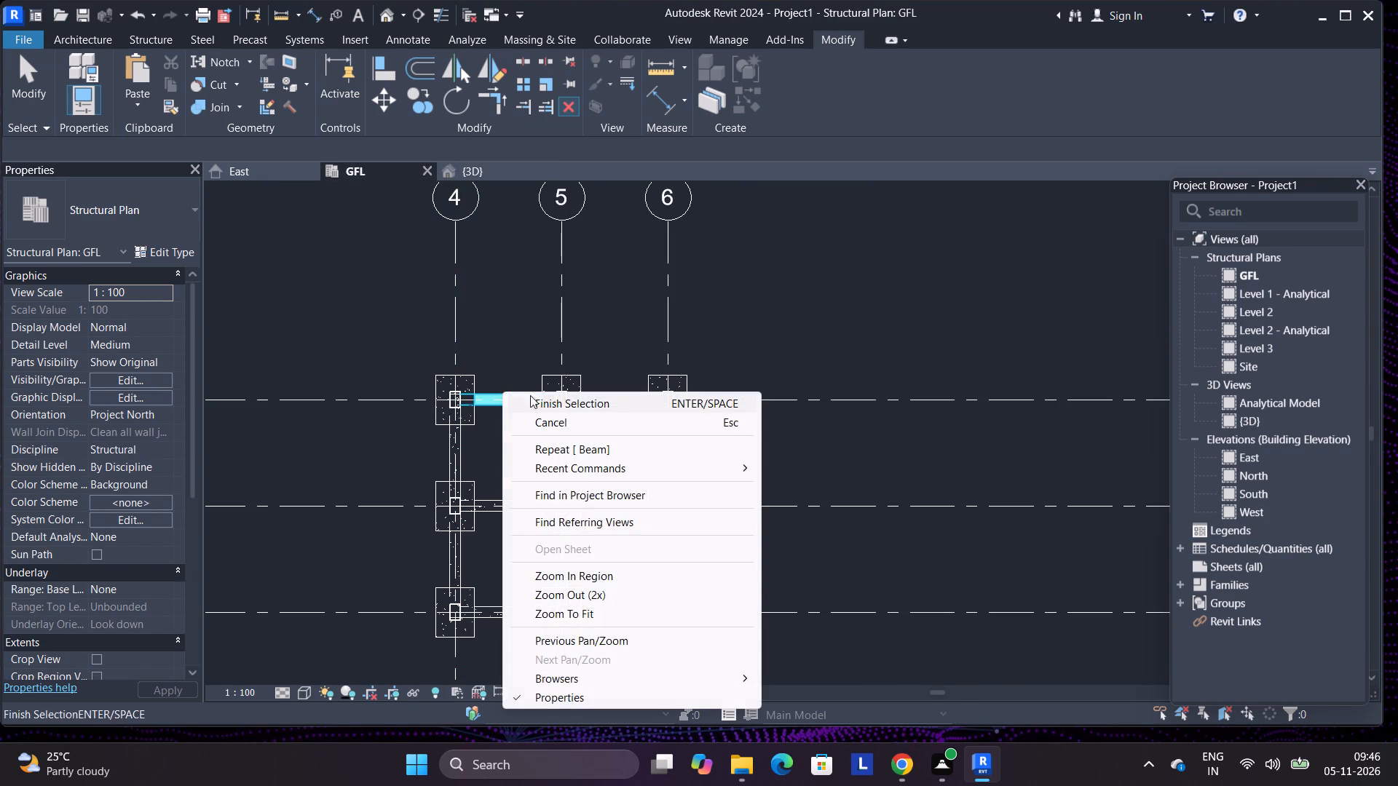
left_click(506, 383)
right_click(506, 386)
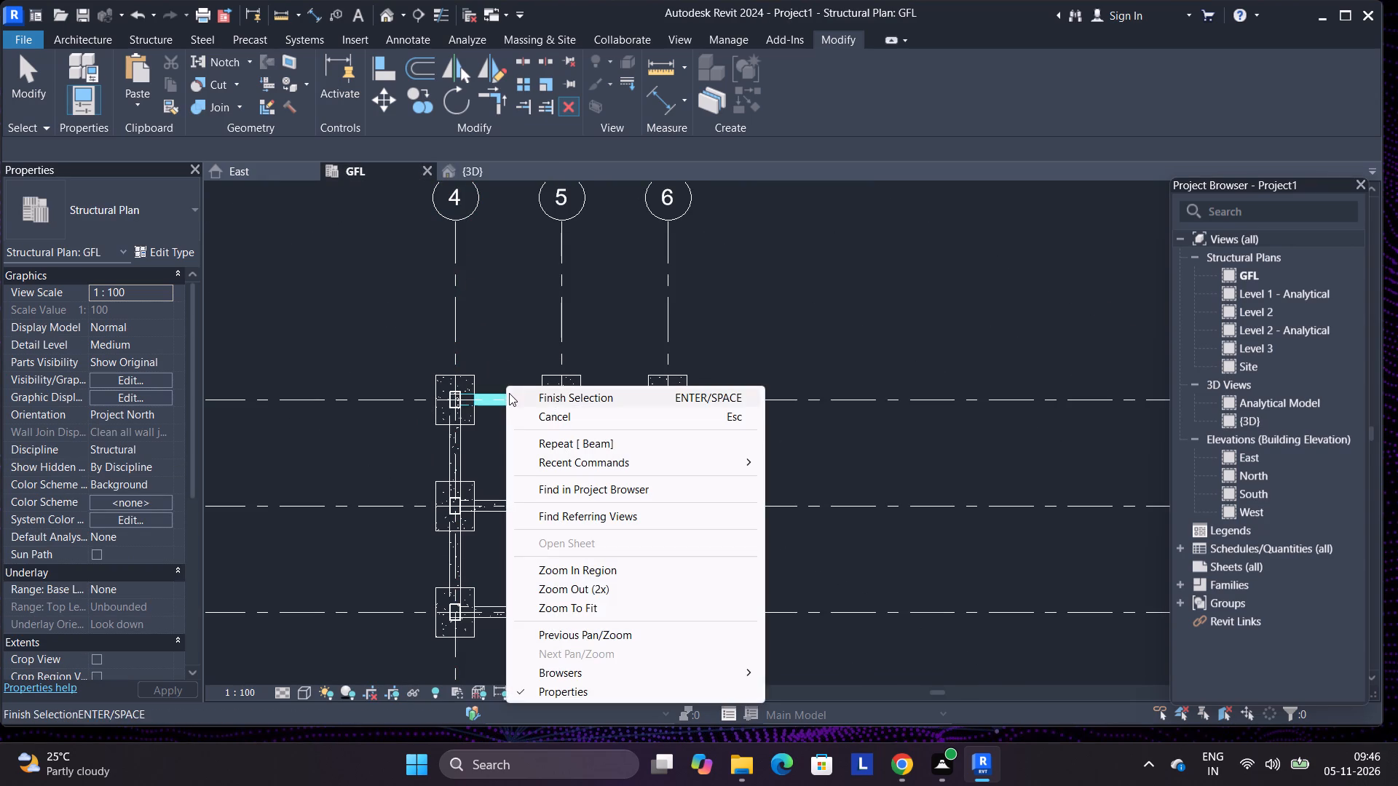
left_click(510, 394)
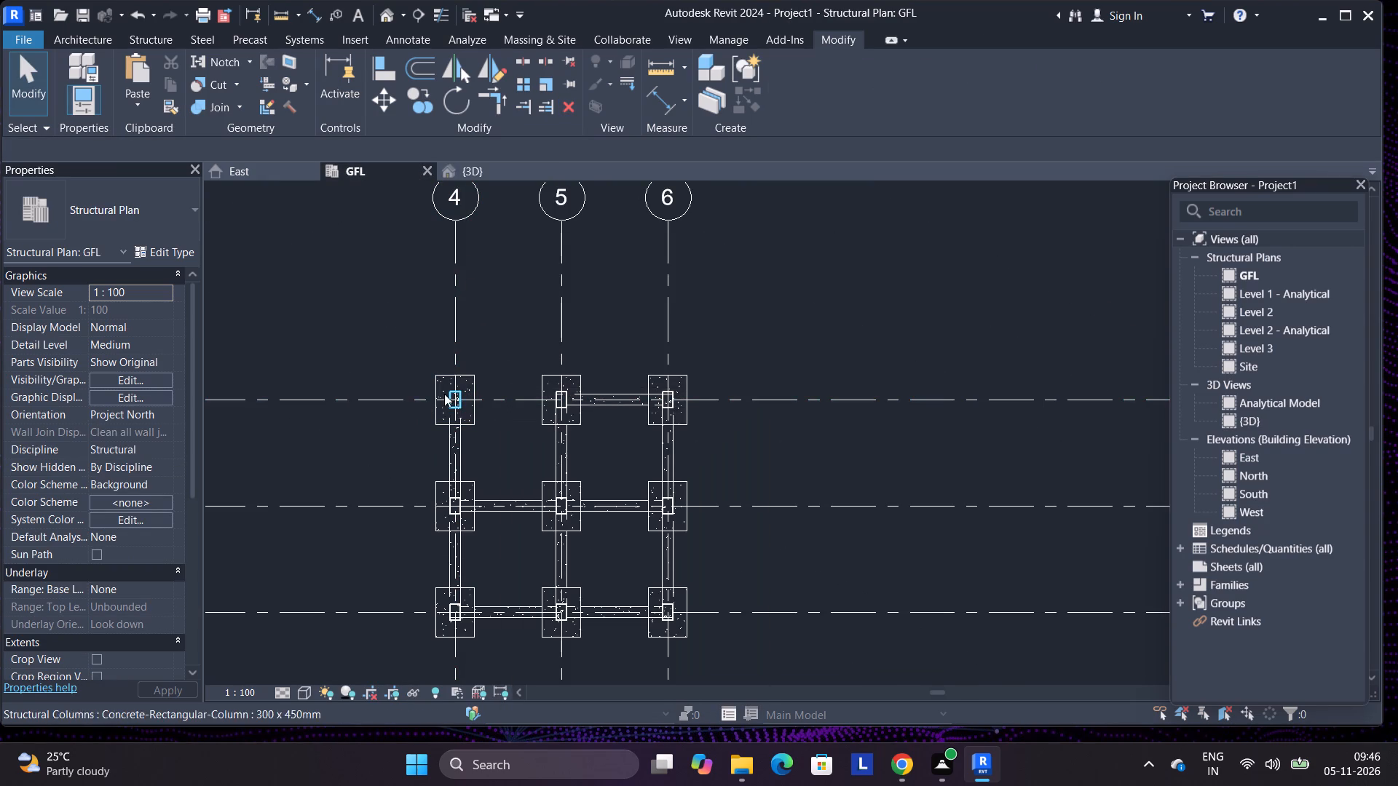
Undo the deletion of the beam on grid 3 between grids 4 and 5.
left_click(130, 7)
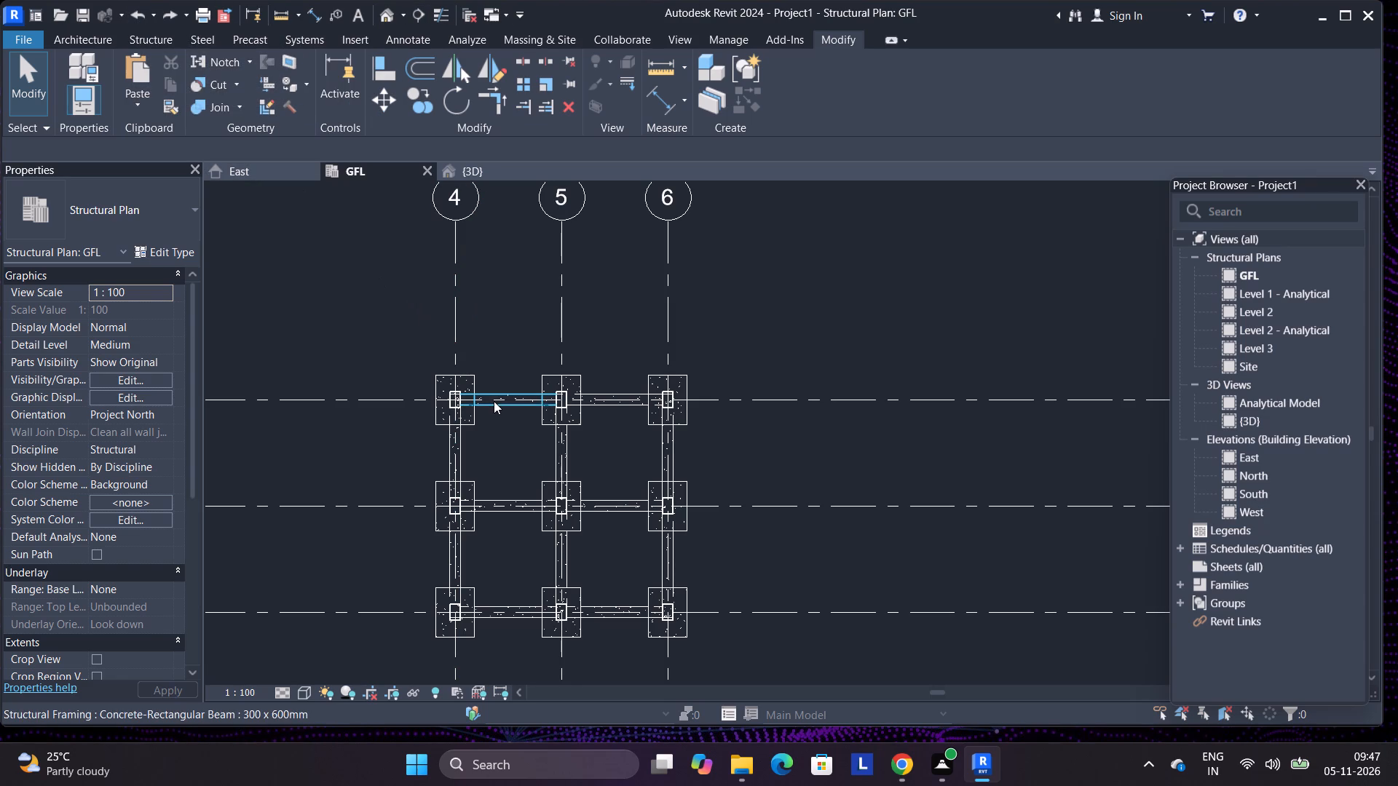
Copy all 300 x 600mm concrete beams visible at GFL and paste them aligned to Level 2 and Level 3, checking them in 3D.
right_click(494, 402)
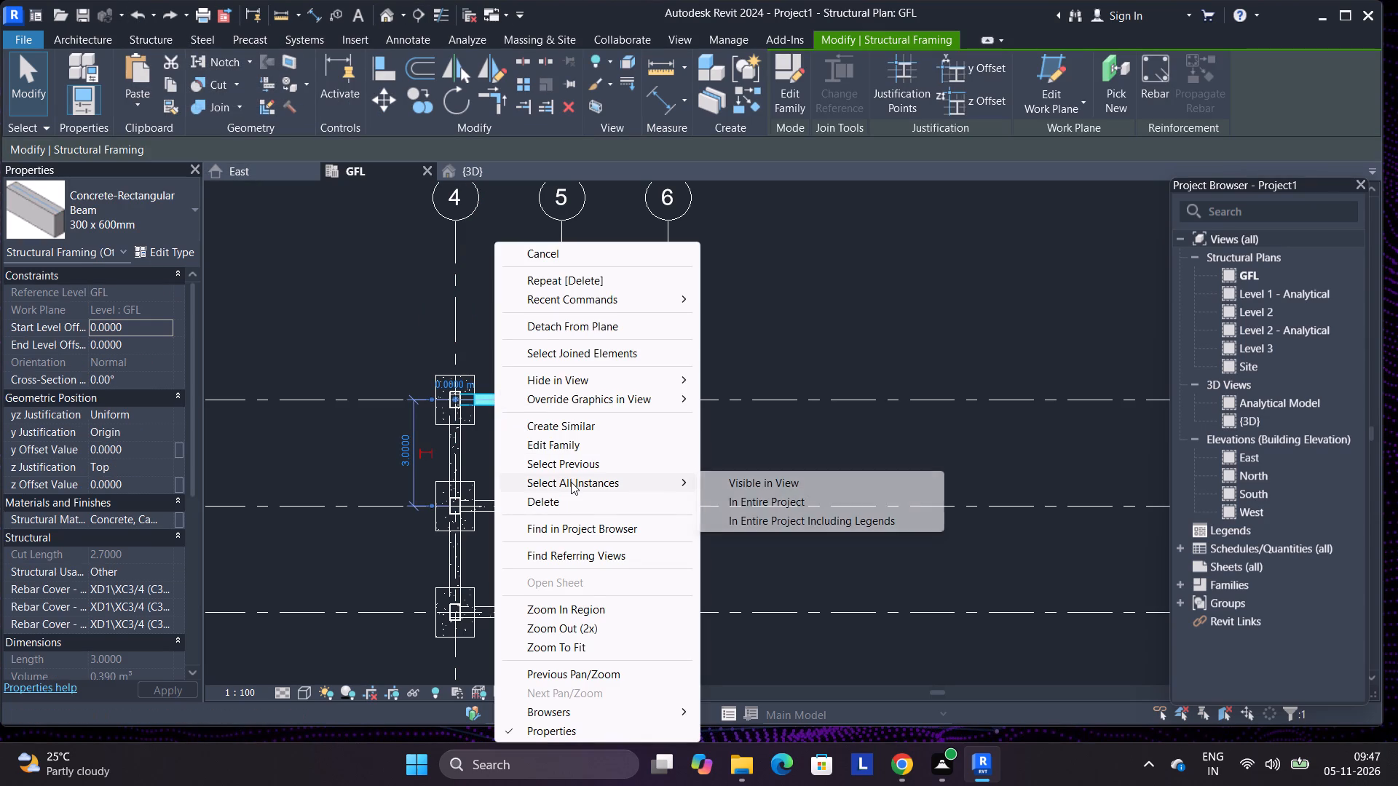
left_click(571, 482)
left_click(722, 488)
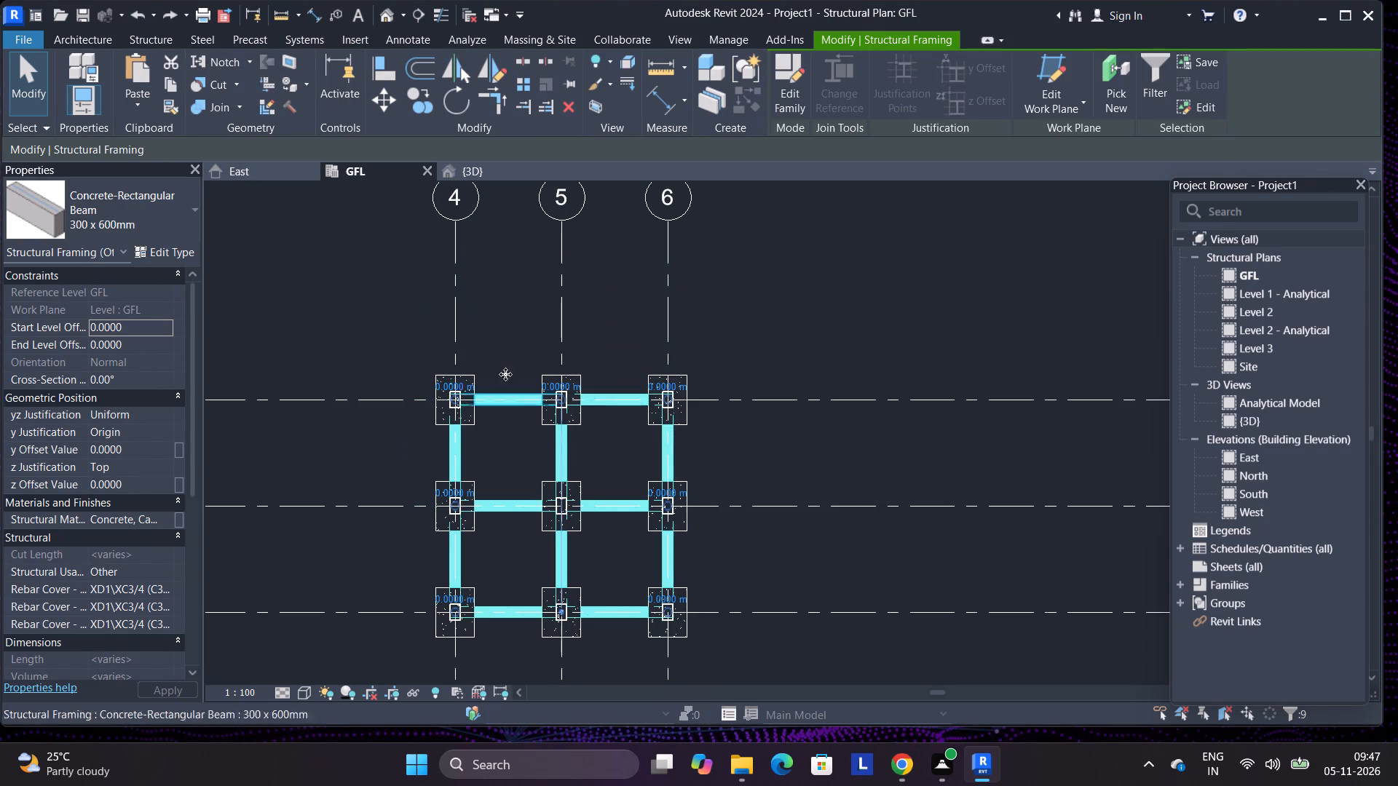
left_click(178, 89)
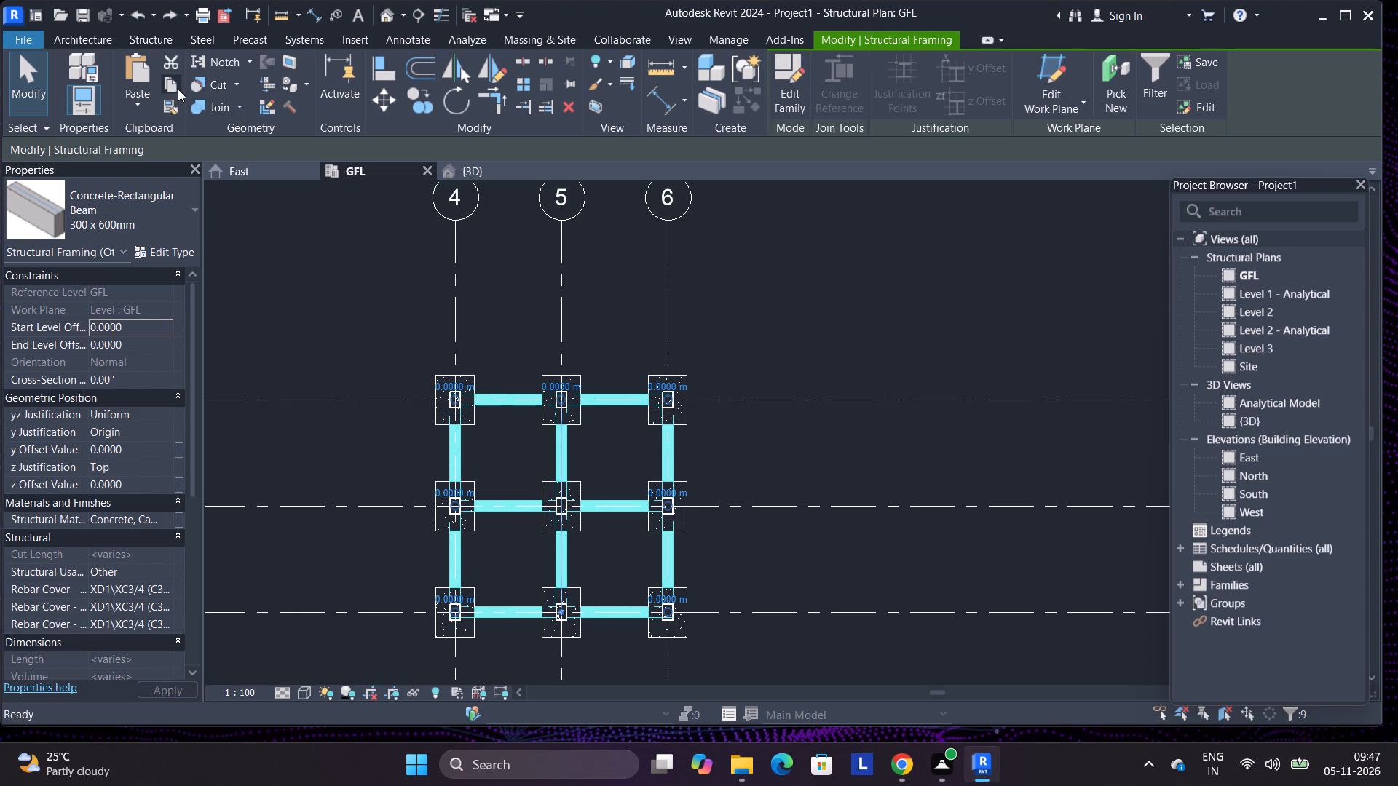
left_click(140, 103)
left_click(159, 160)
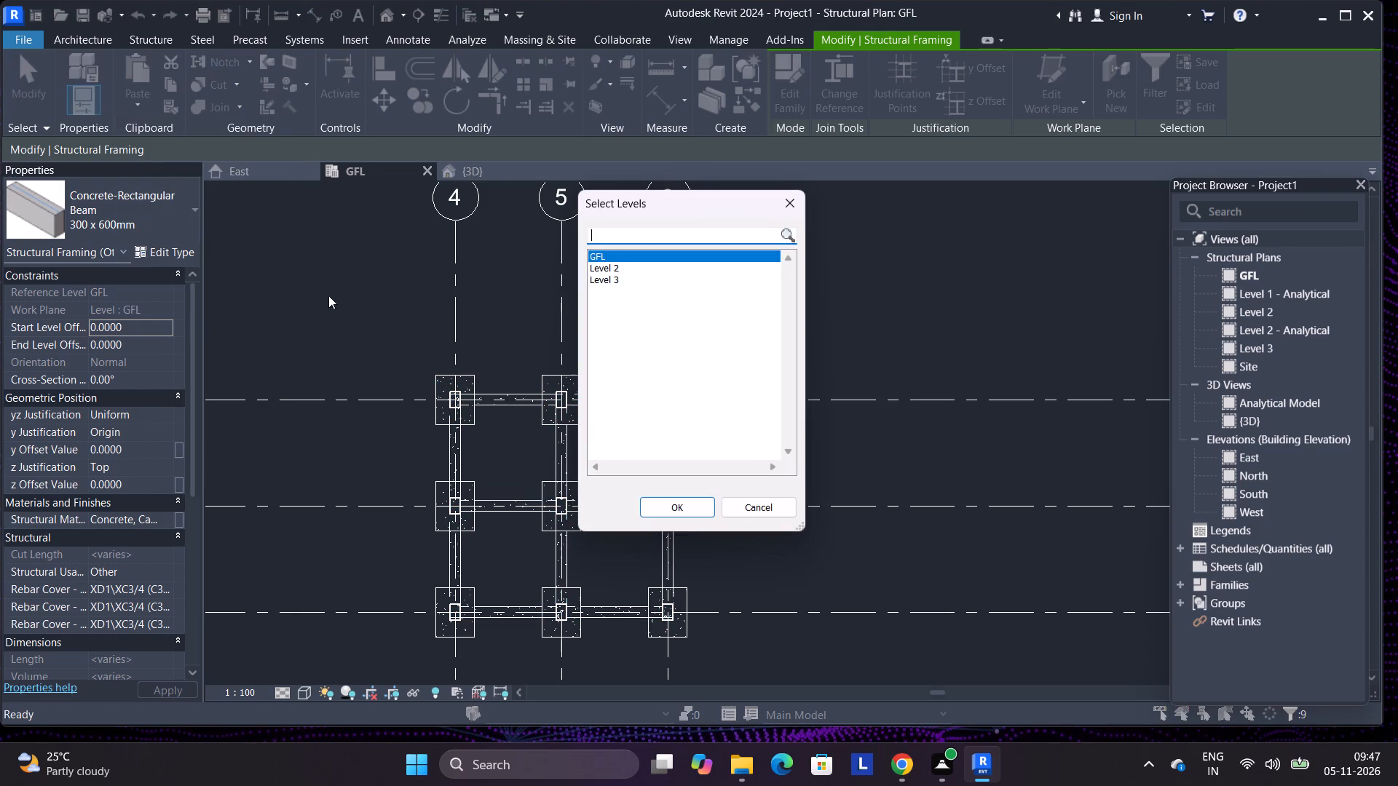
left_click_drag(599, 263, 604, 282)
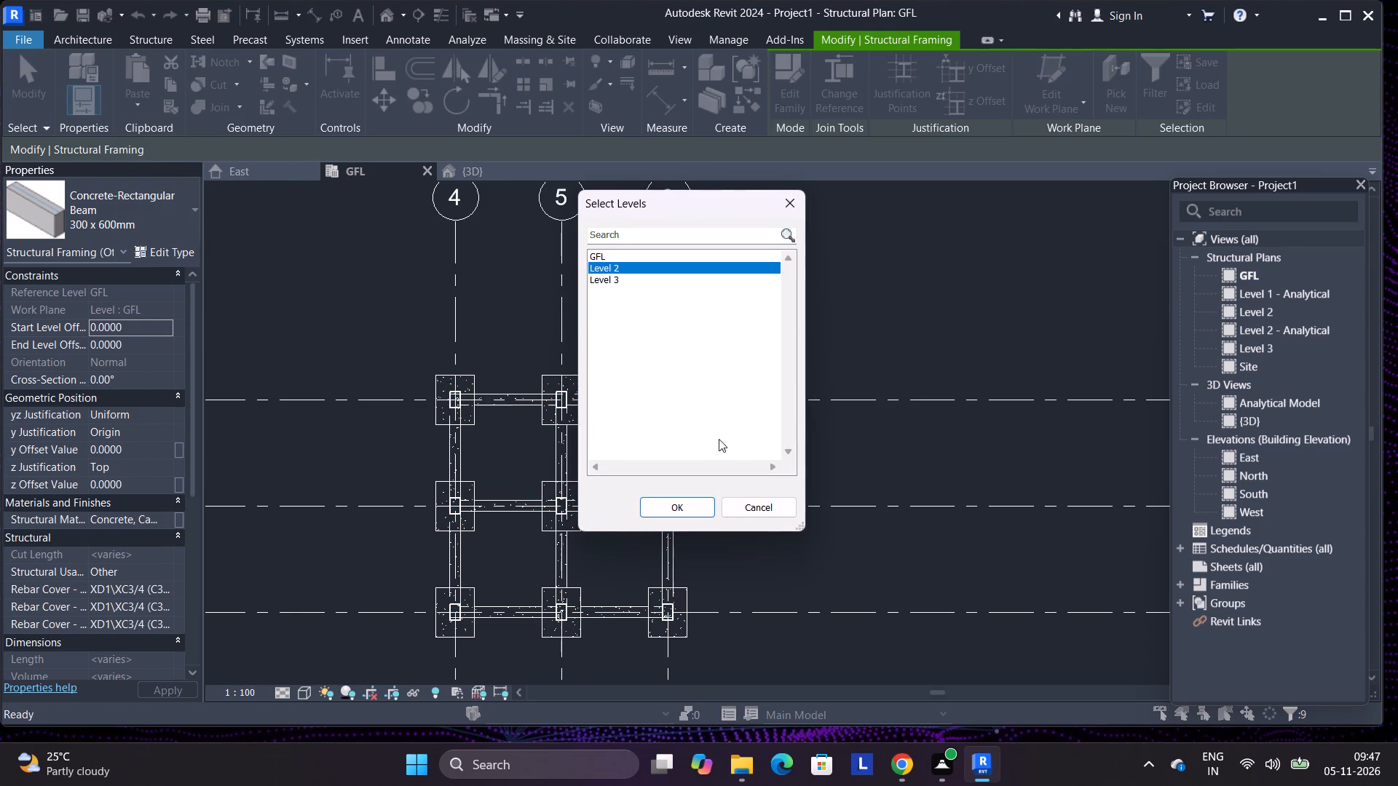
left_click(688, 504)
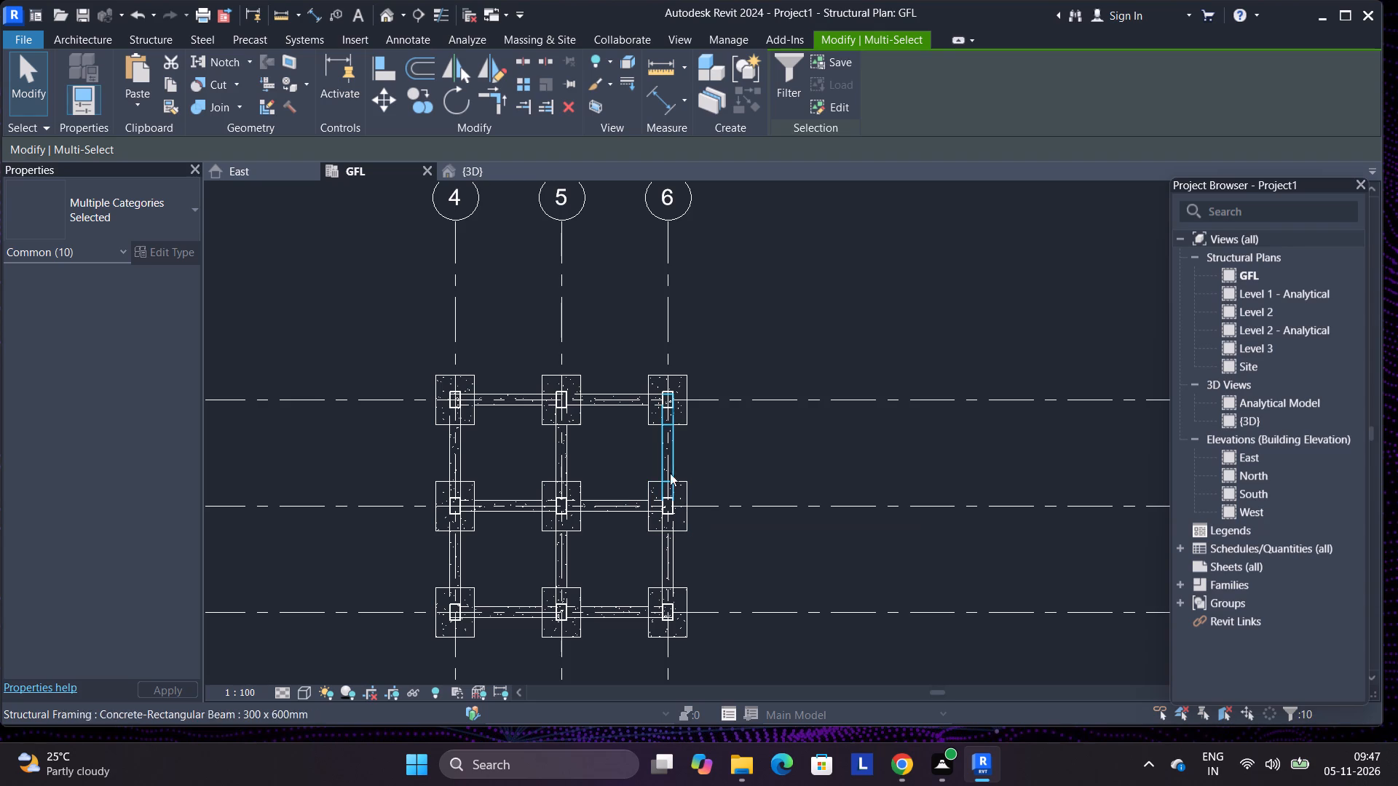
left_click(486, 174)
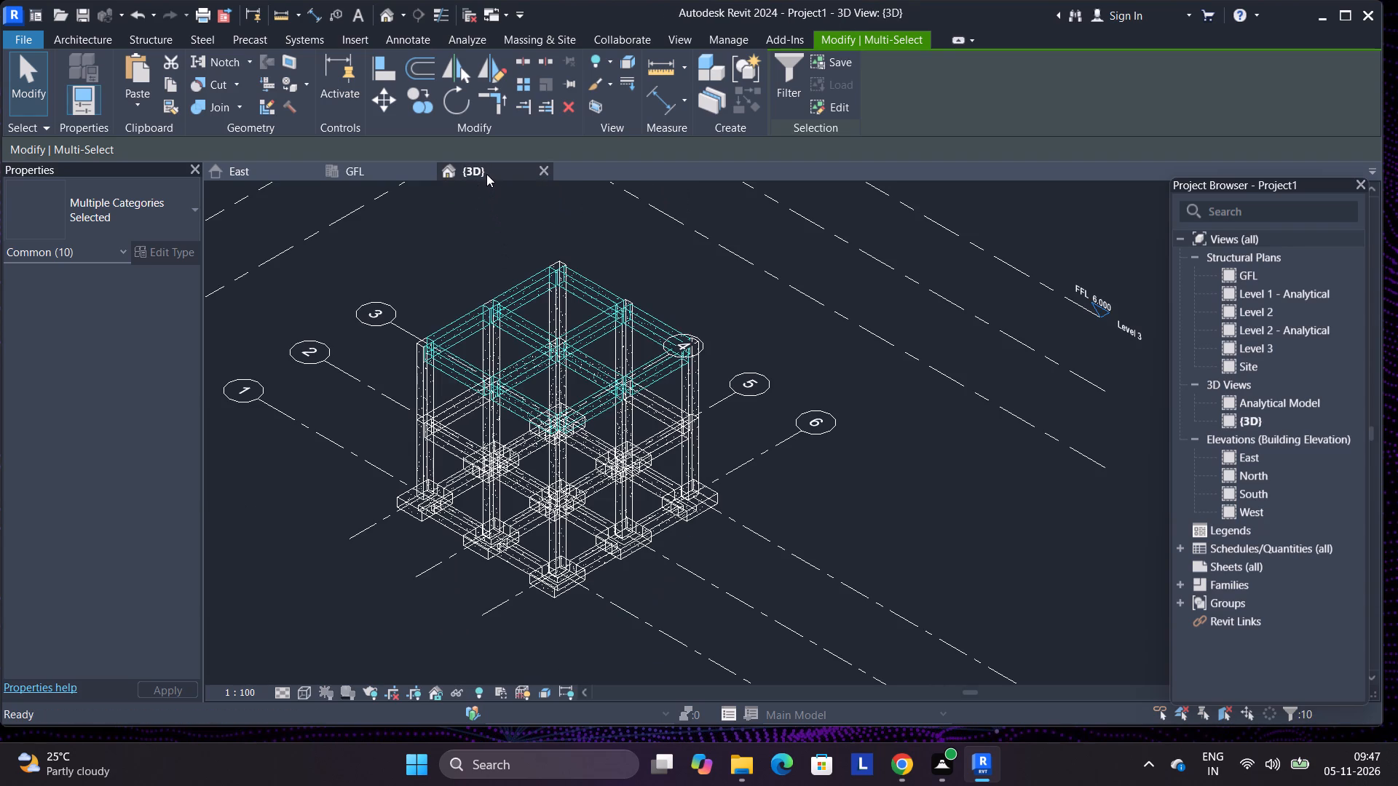
left_click(376, 186)
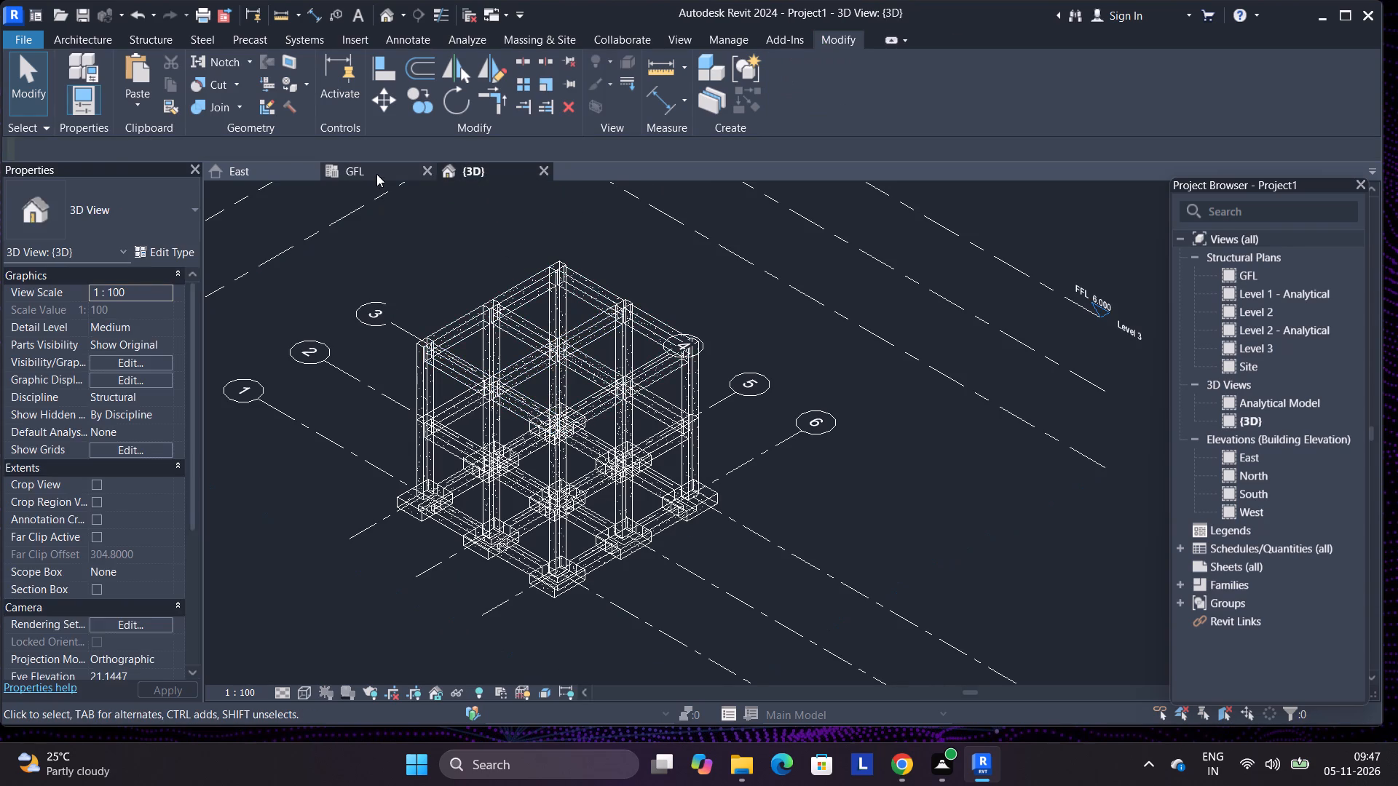
left_click(376, 174)
scroll(518, 314, "down", 2)
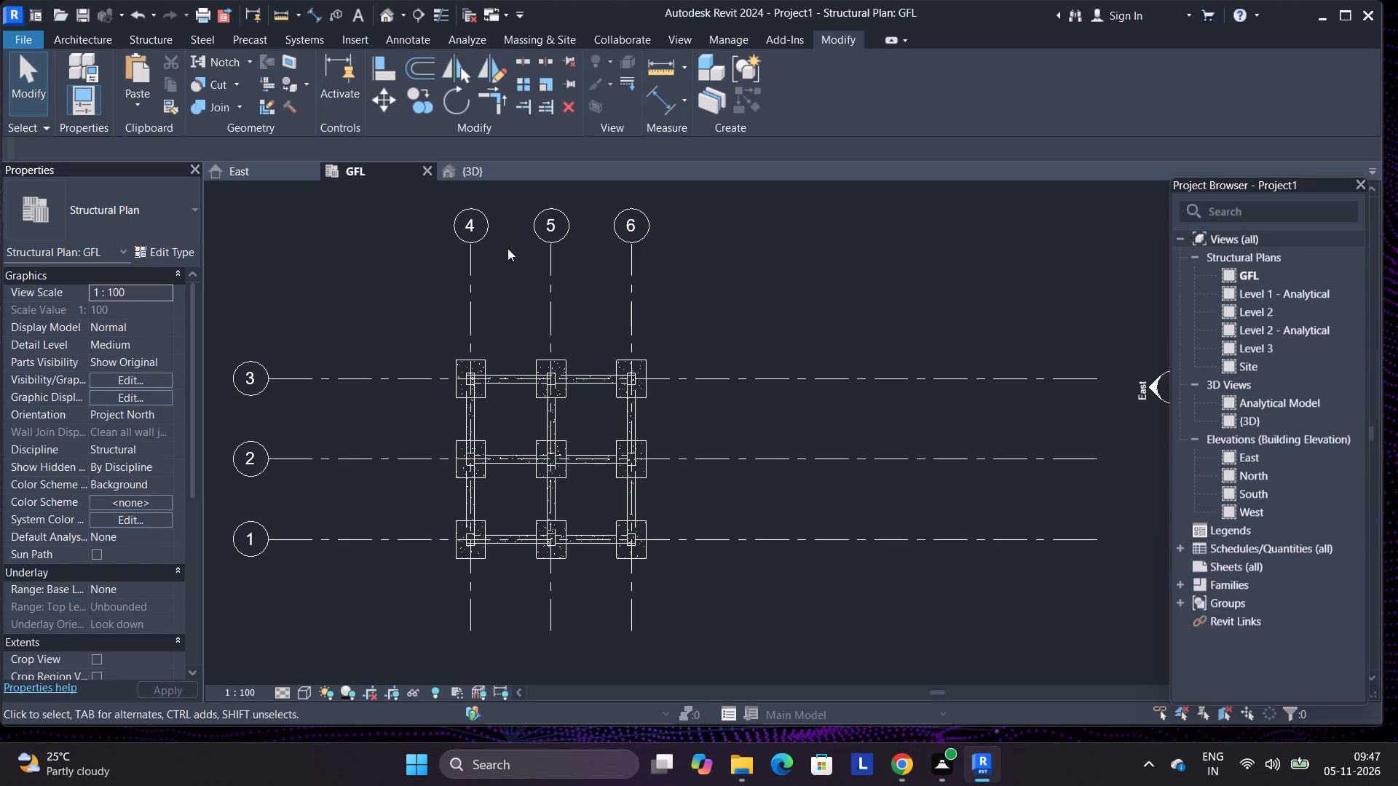
Delete the F1 footing at the intersection of grids 2 and 5 in the 3D view.
left_click(503, 176)
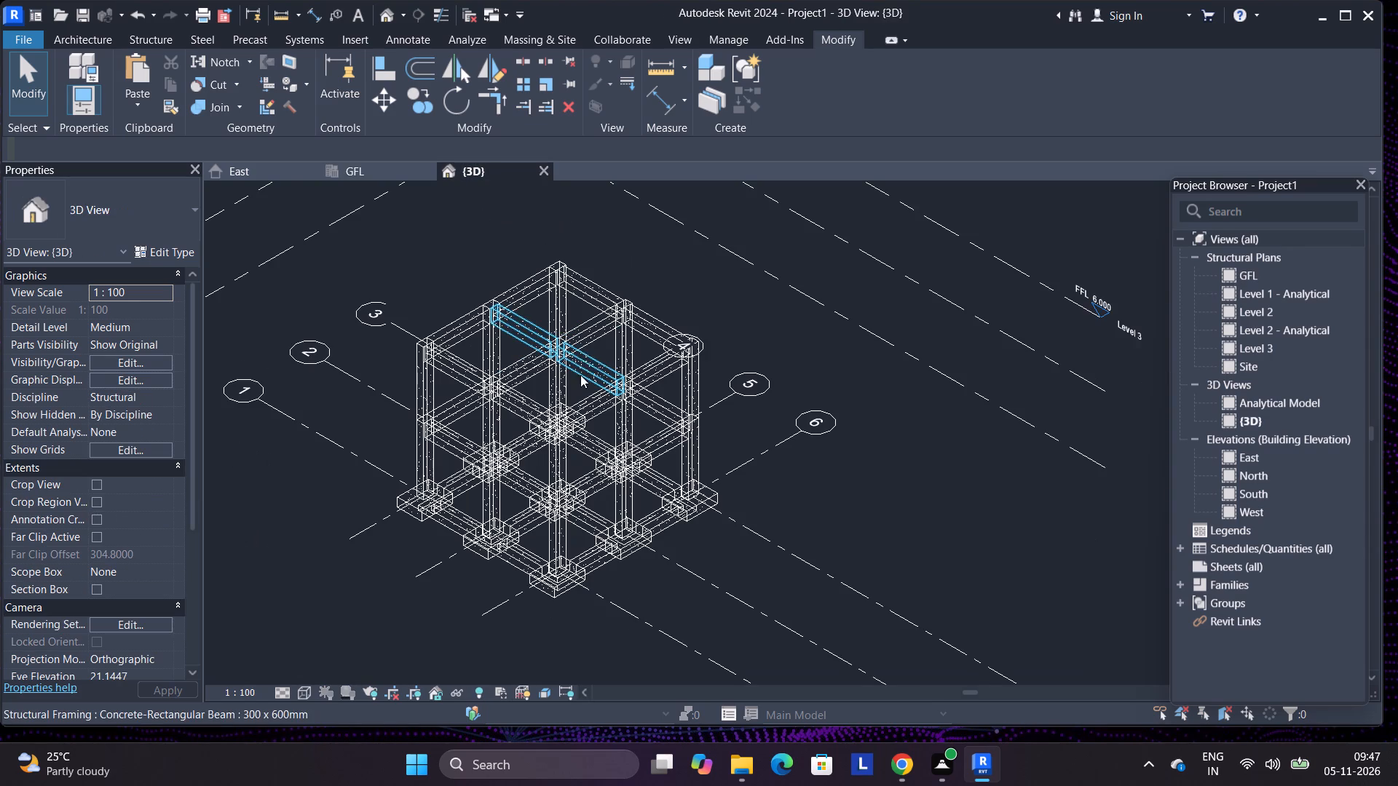
scroll(604, 474, "up", 5)
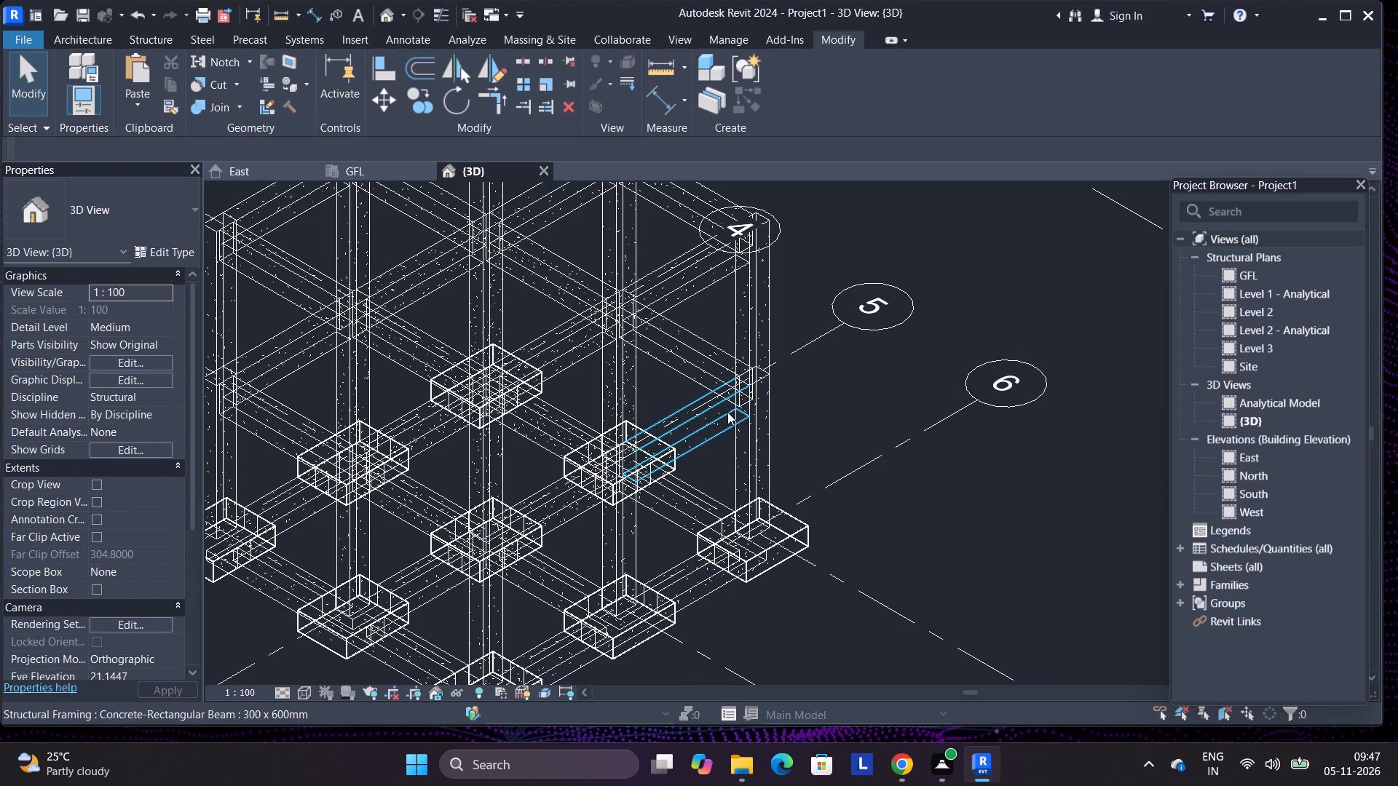
scroll(765, 401, "down", 2)
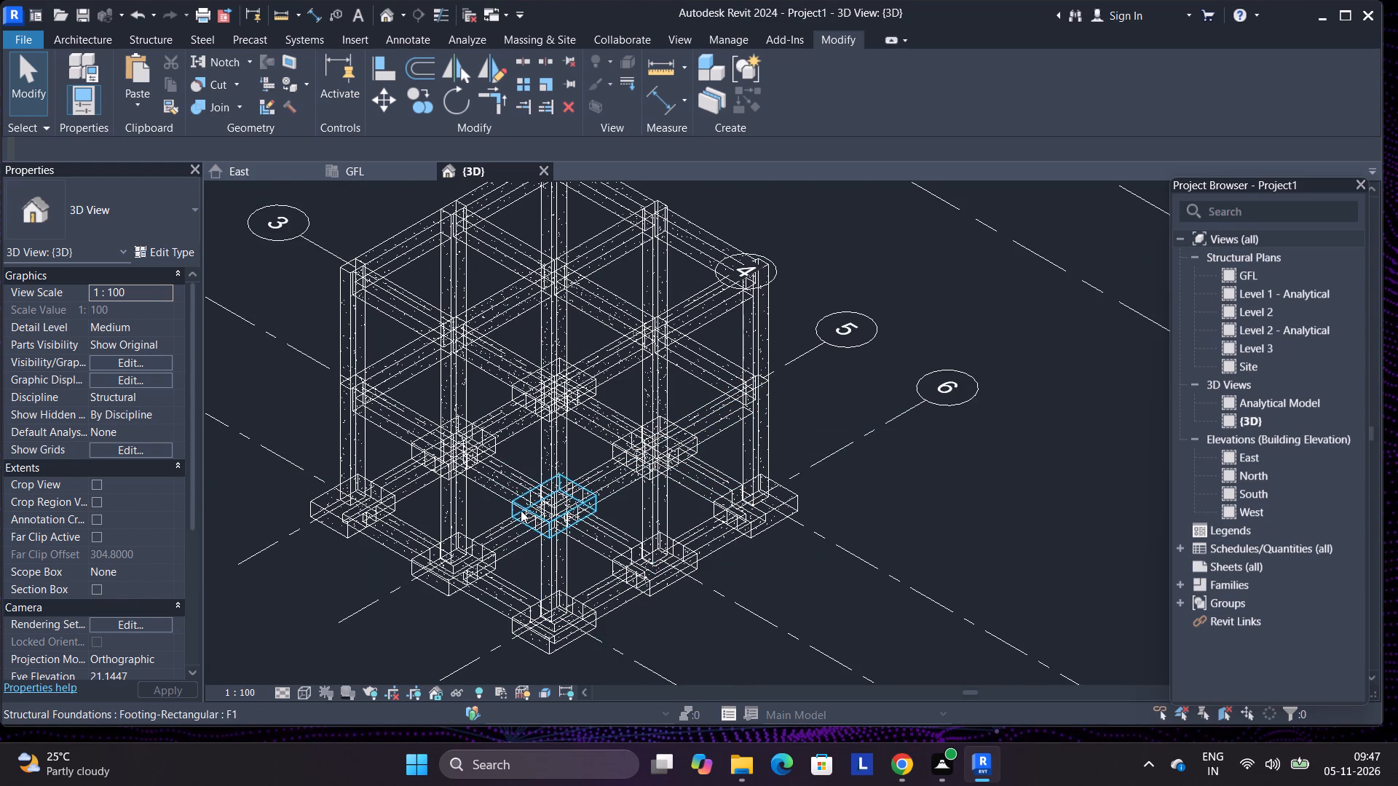
scroll(521, 513, "up", 5)
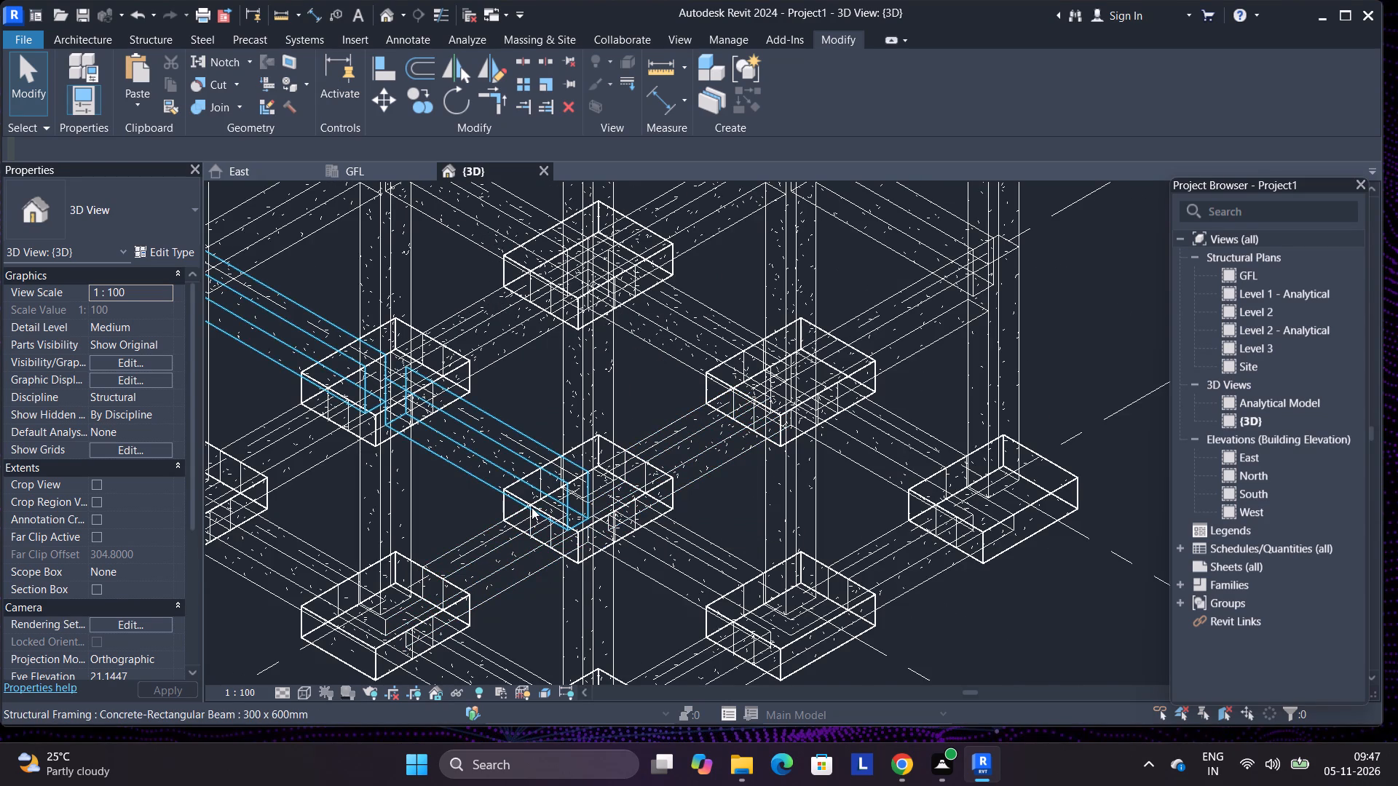
key("Escape")
left_click(525, 507)
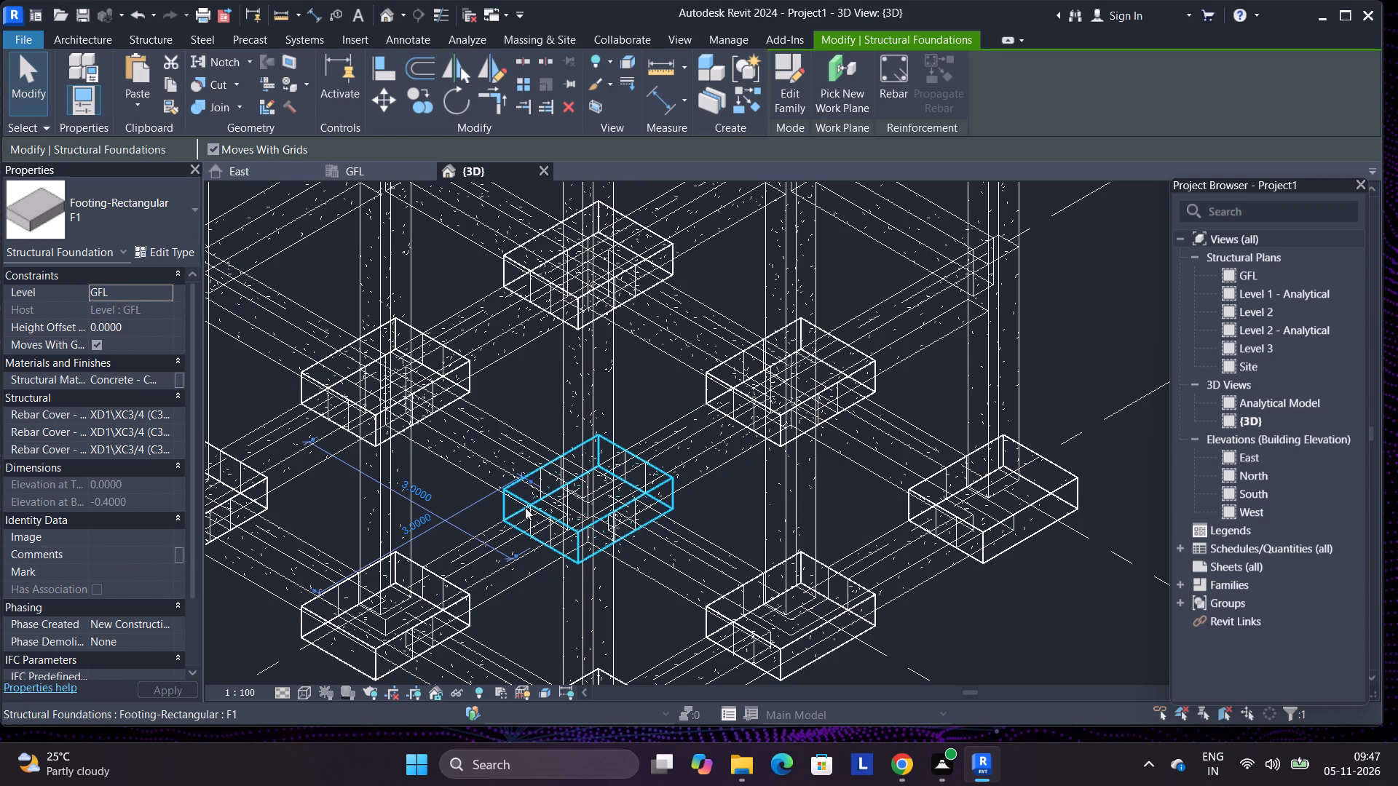
key("Delete")
left_click(775, 404)
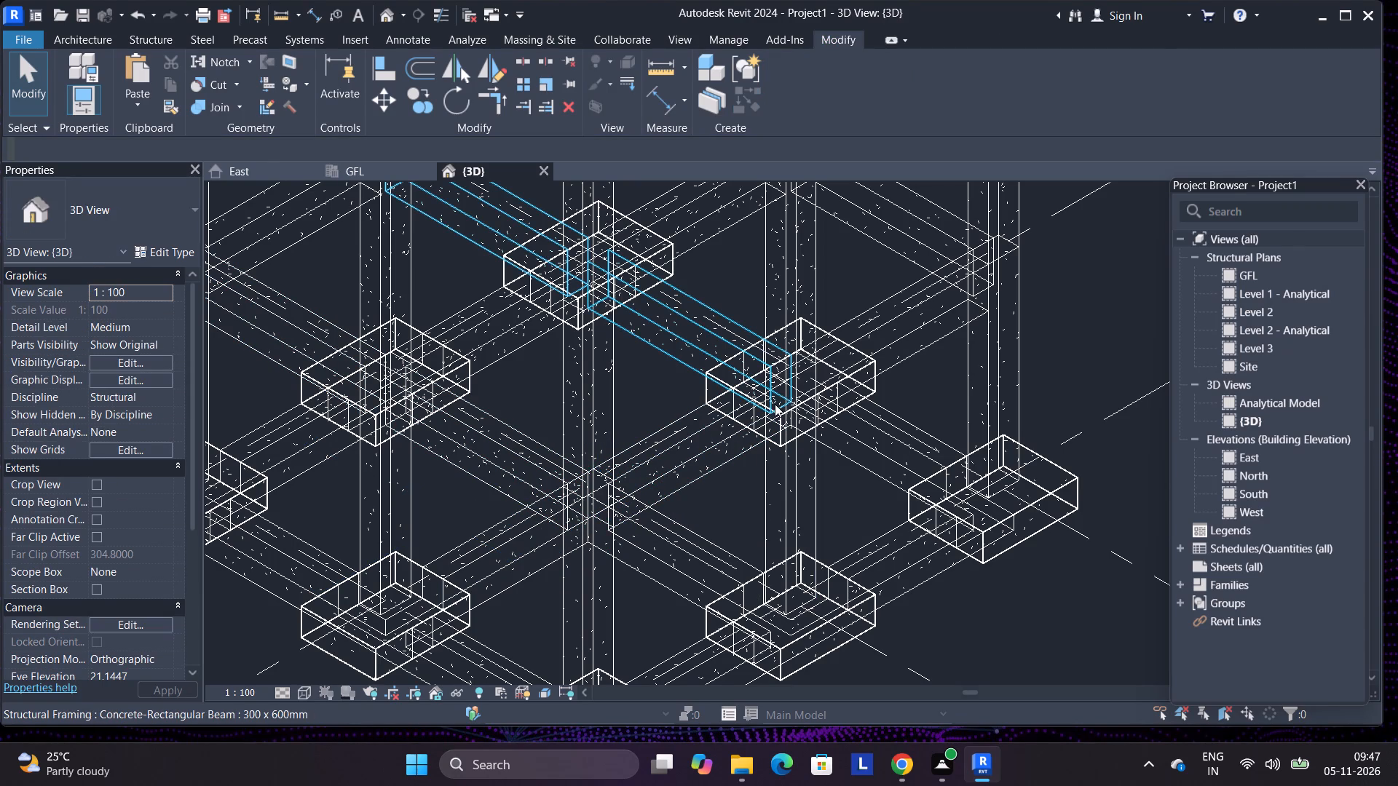
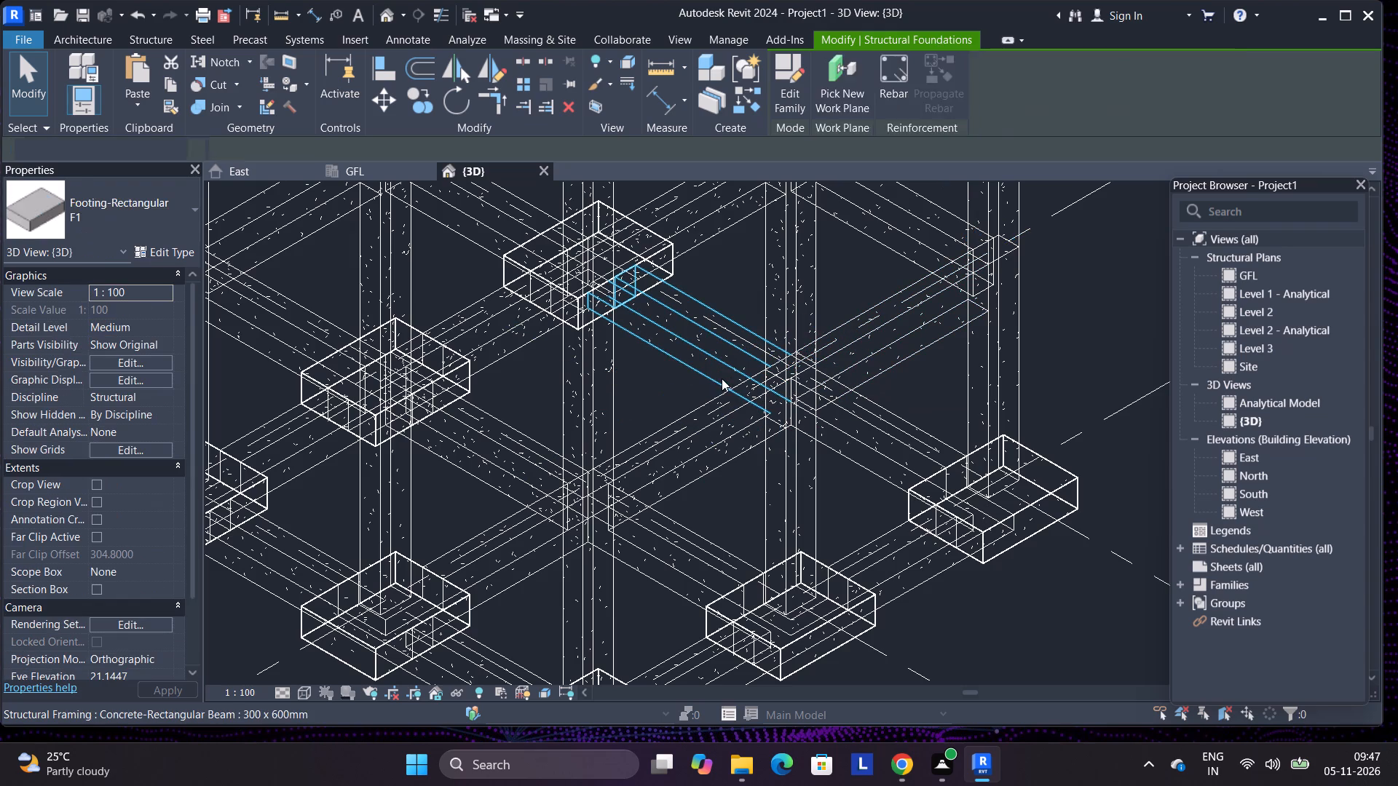
Delete the F1 footings at the intersections of grids 3 and 4 and grids 2 and 4 in the 3D view.
left_click(511, 263)
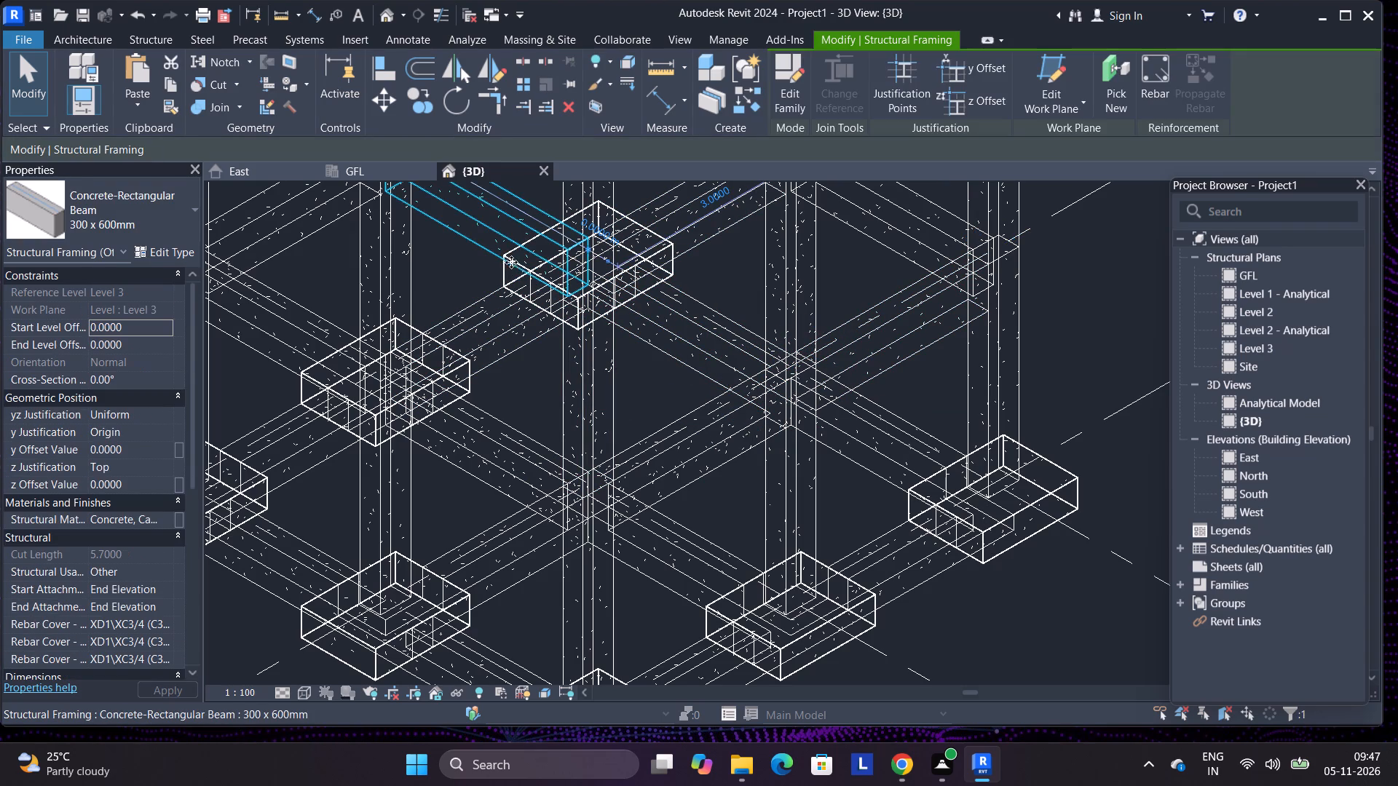
key("Escape")
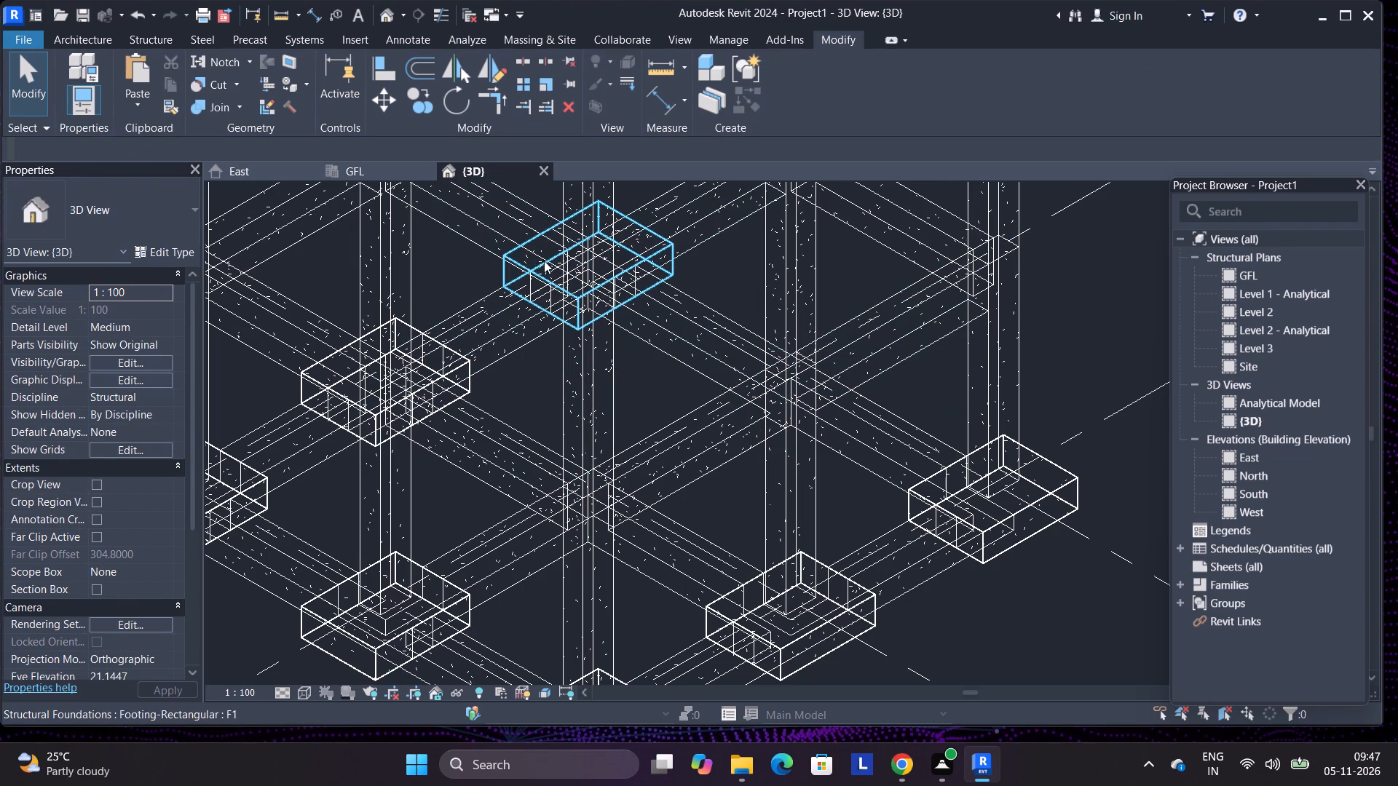
left_click(522, 262)
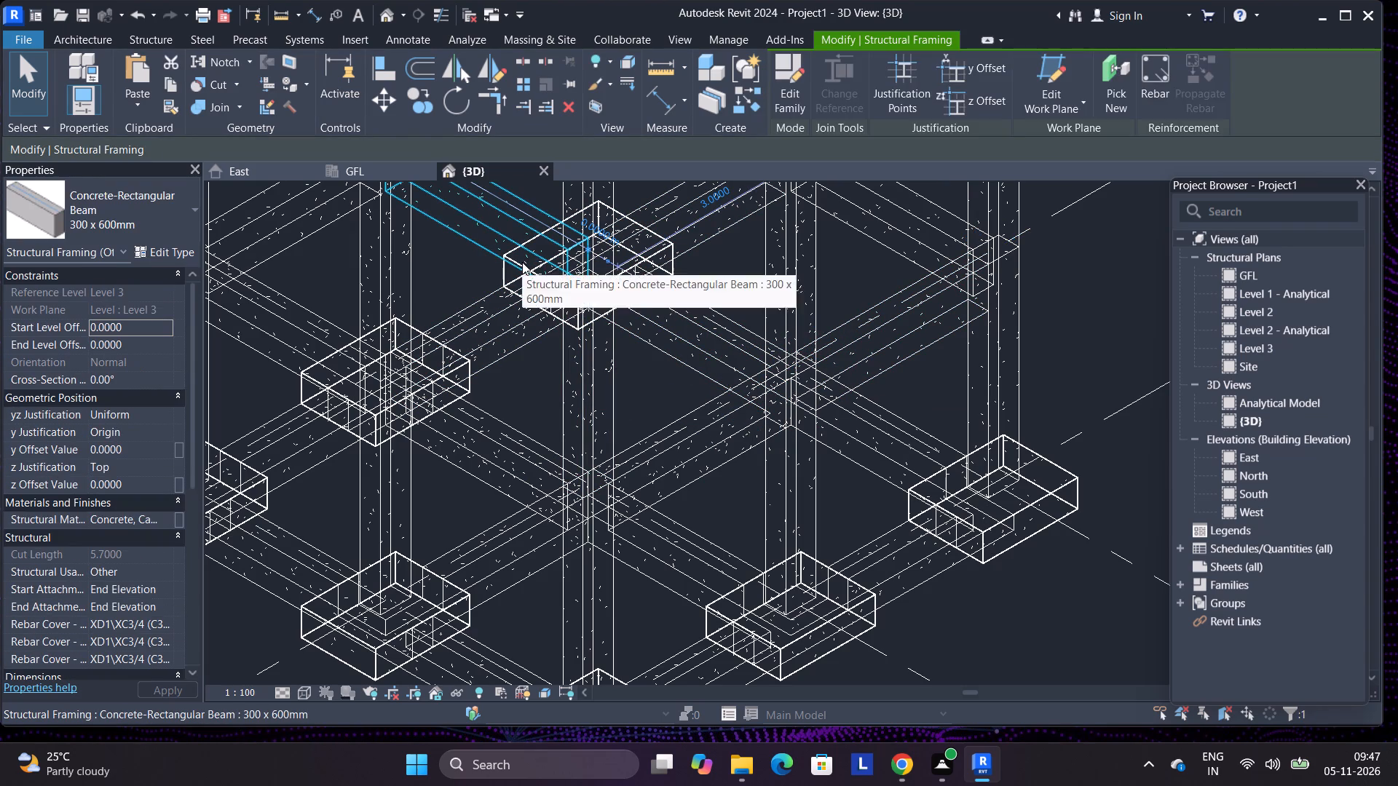
key("Escape")
key("Escape")
key("Escape")
scroll(521, 352, "down", 4)
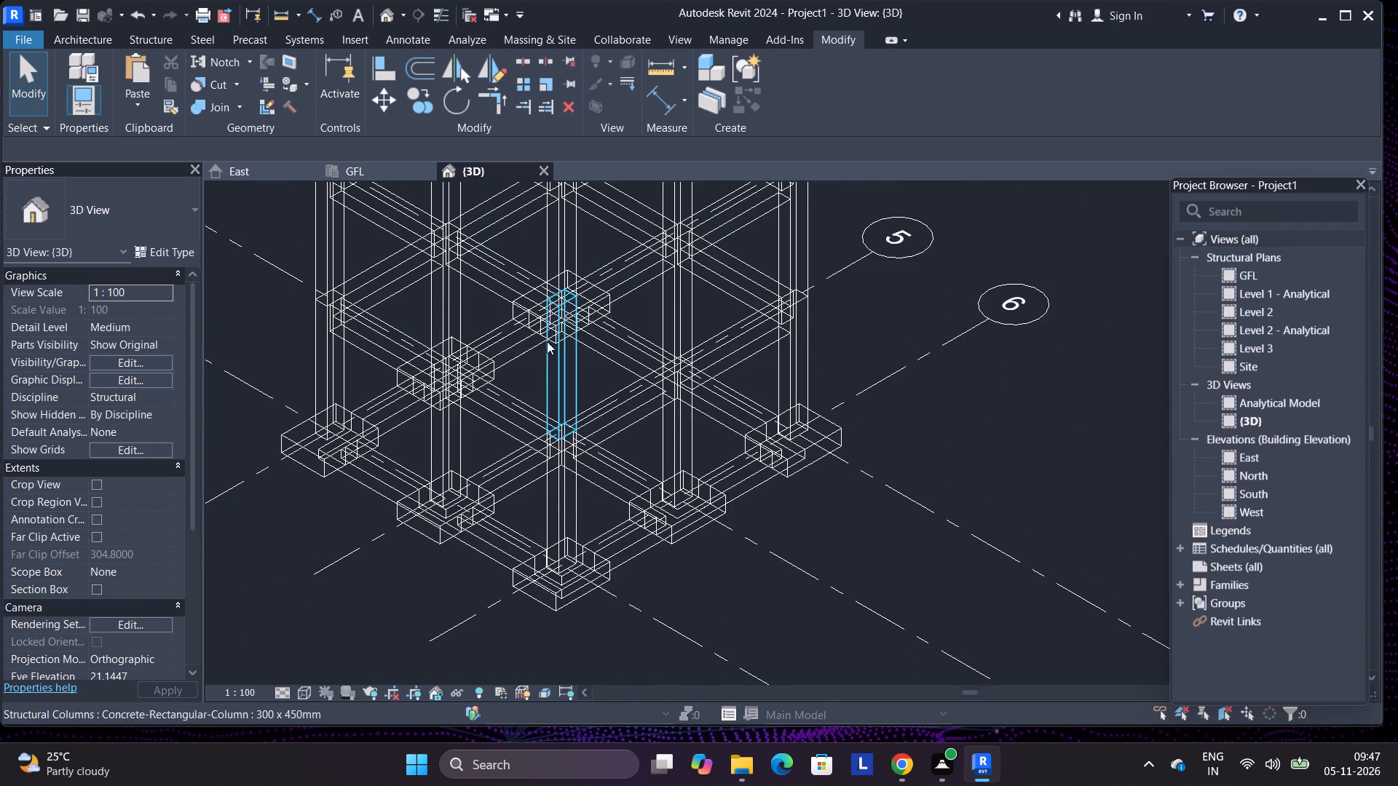
scroll(588, 285, "up", 5)
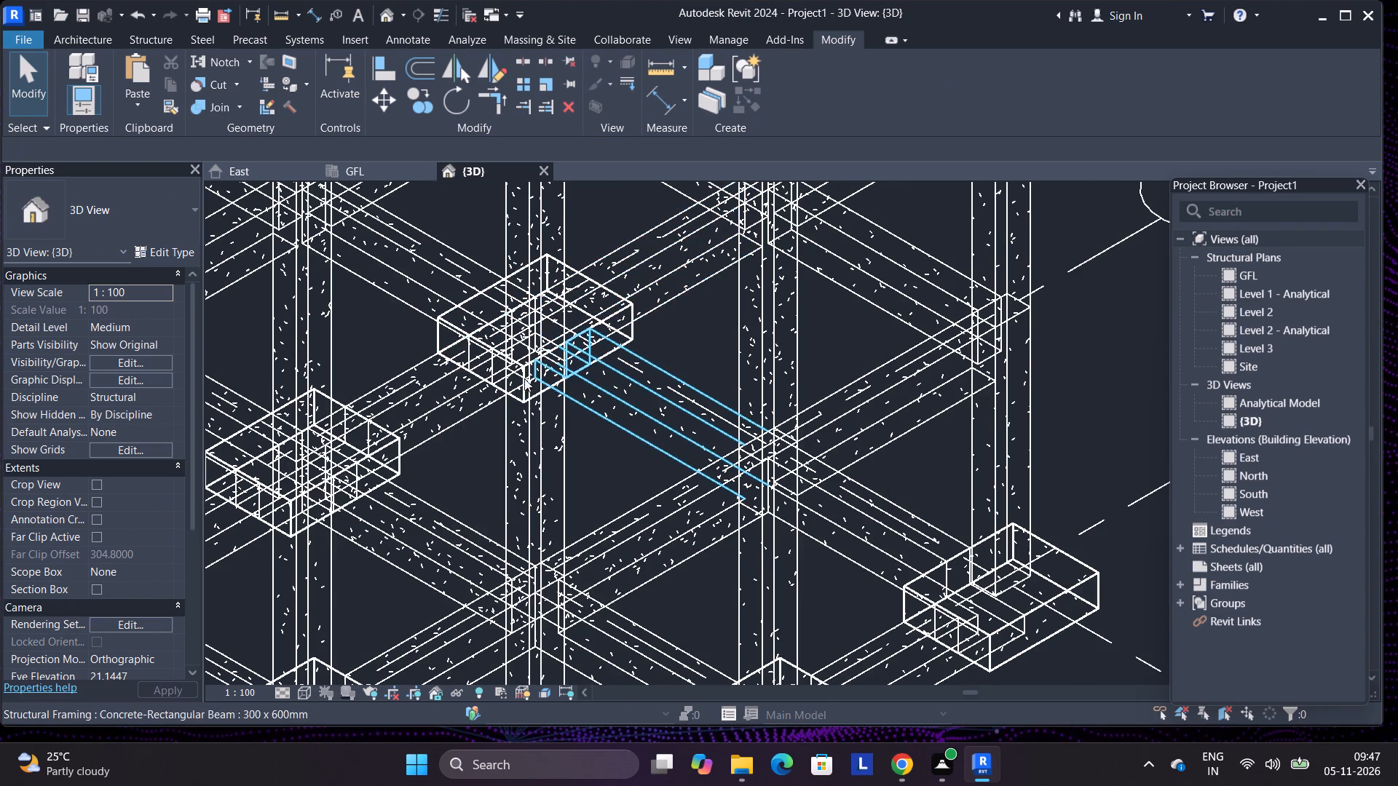
left_click(439, 327)
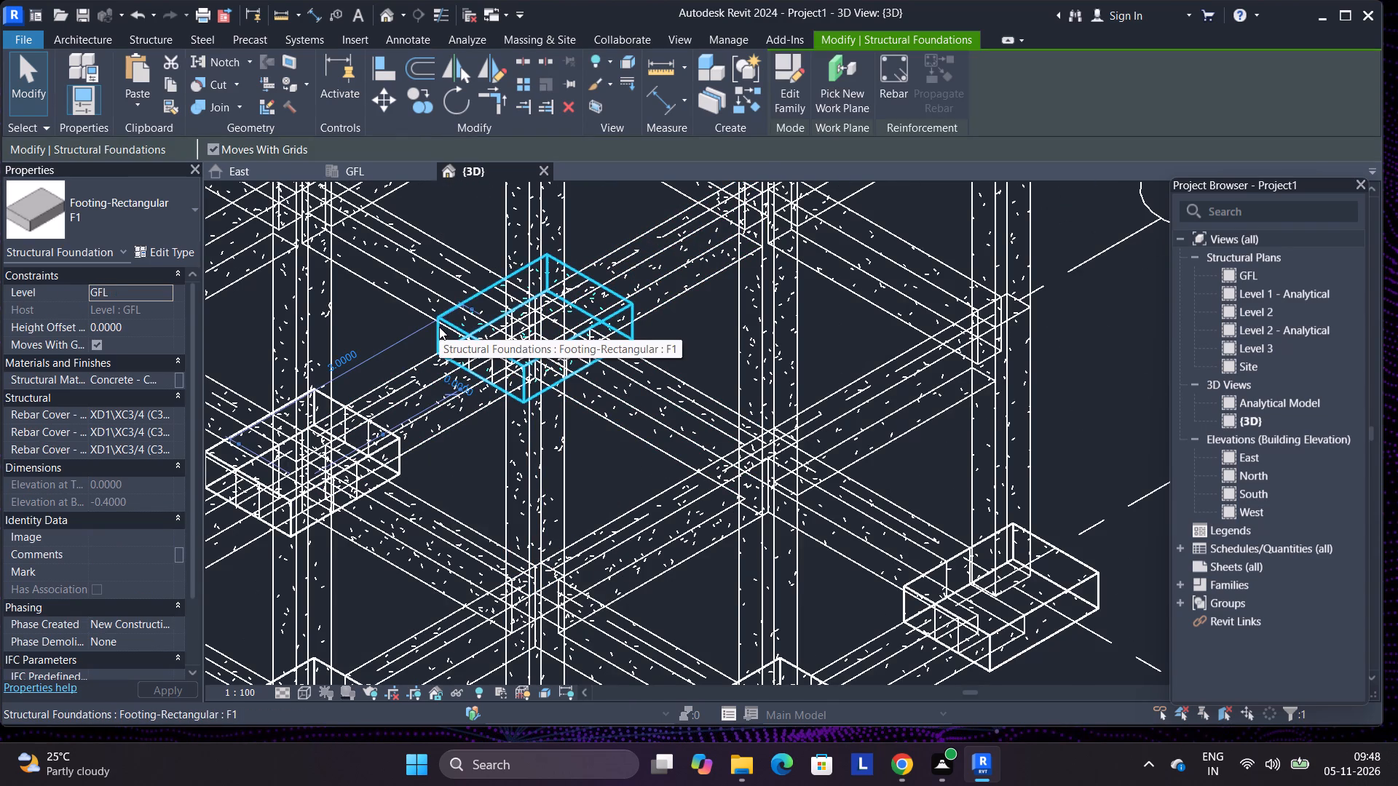
key("Delete")
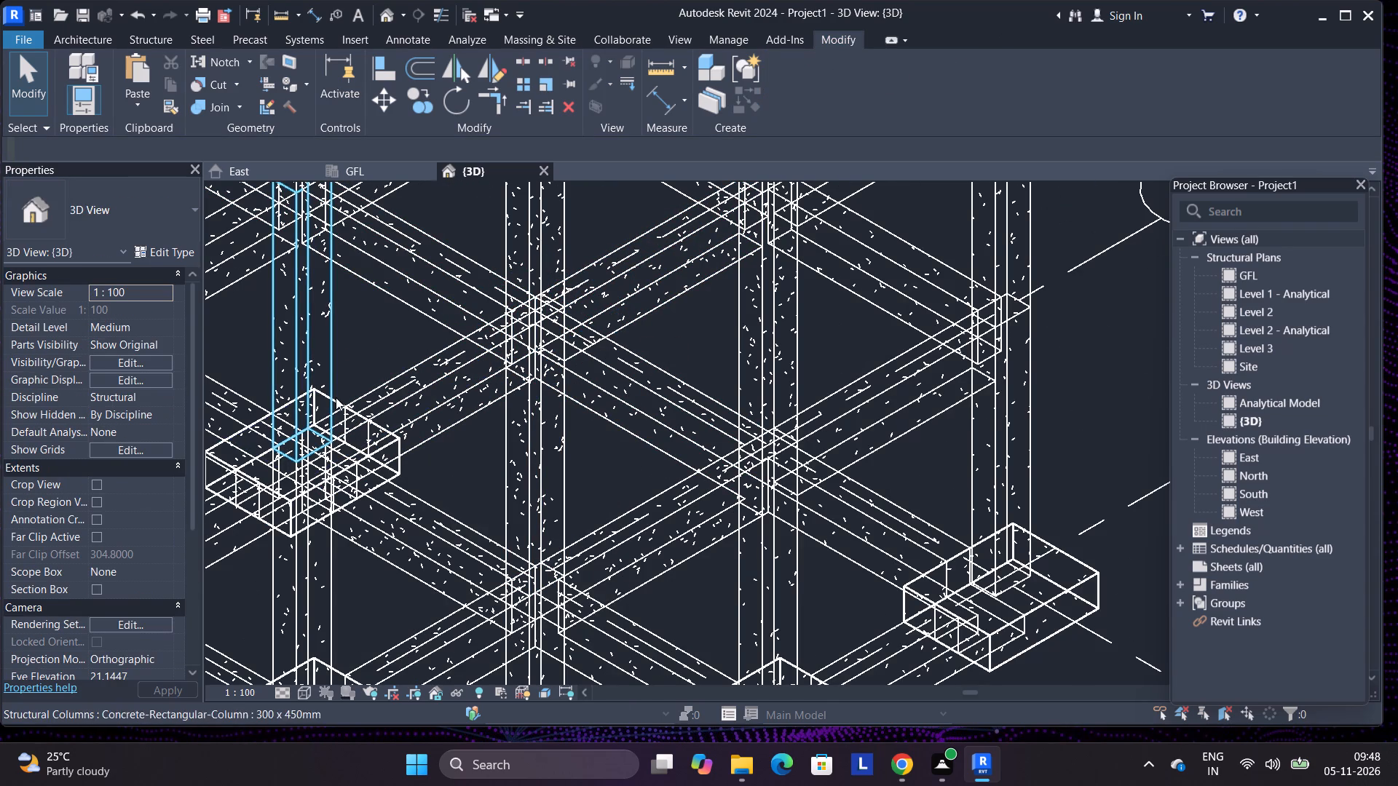
left_click(395, 464)
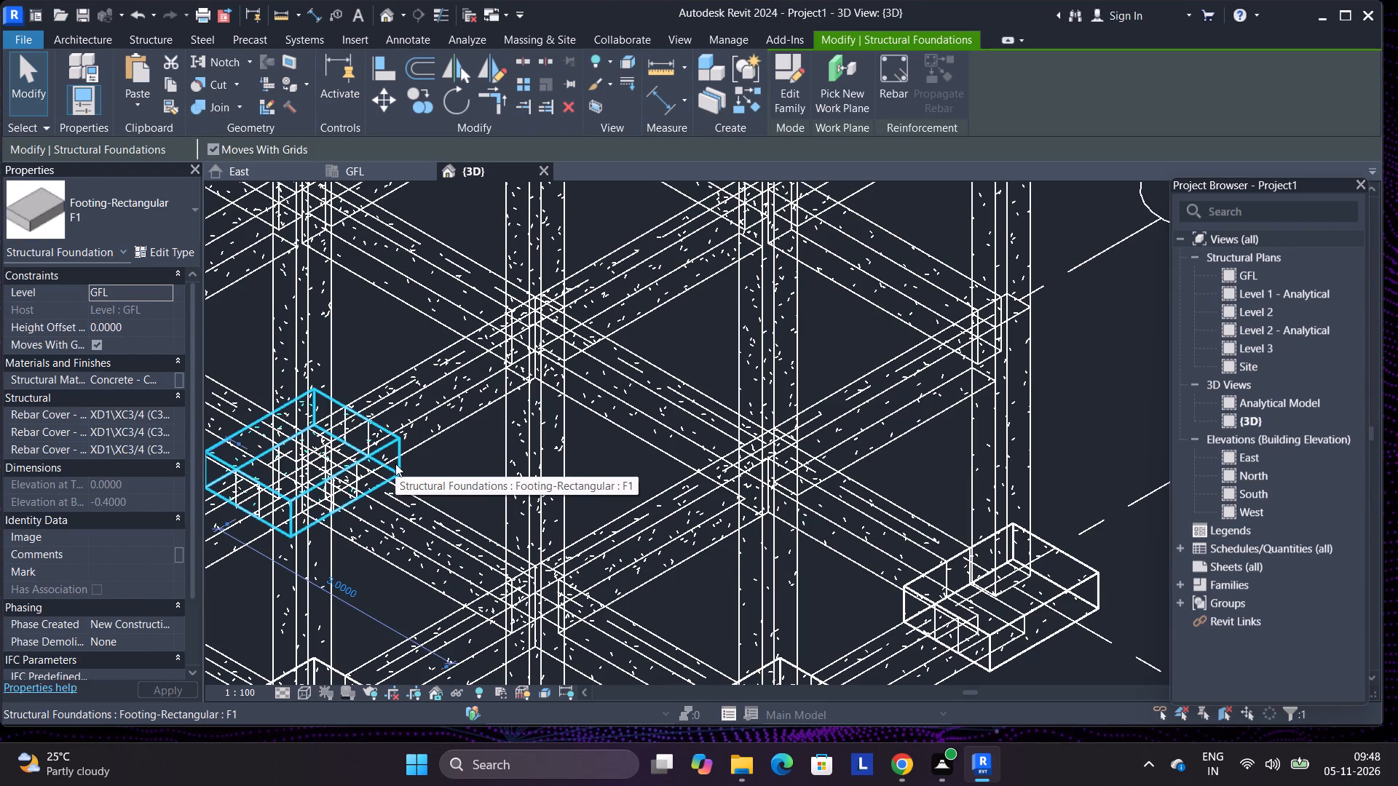
key("Delete")
Copy all F1 footings visible in the East elevation, paste them aligned to GFL, Level 2 and Level 3, and return to the 3D view.
scroll(440, 426, "down", 6)
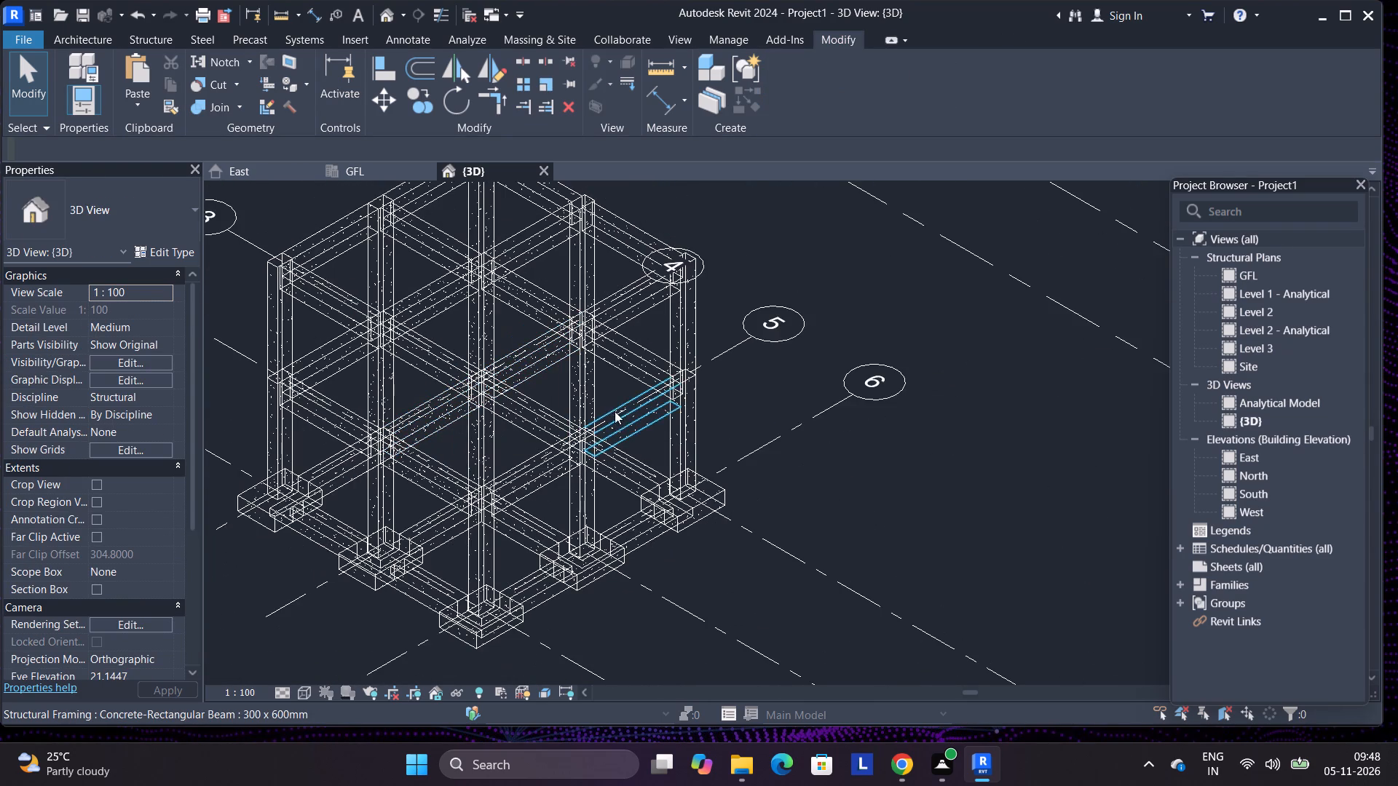
scroll(599, 417, "down", 3)
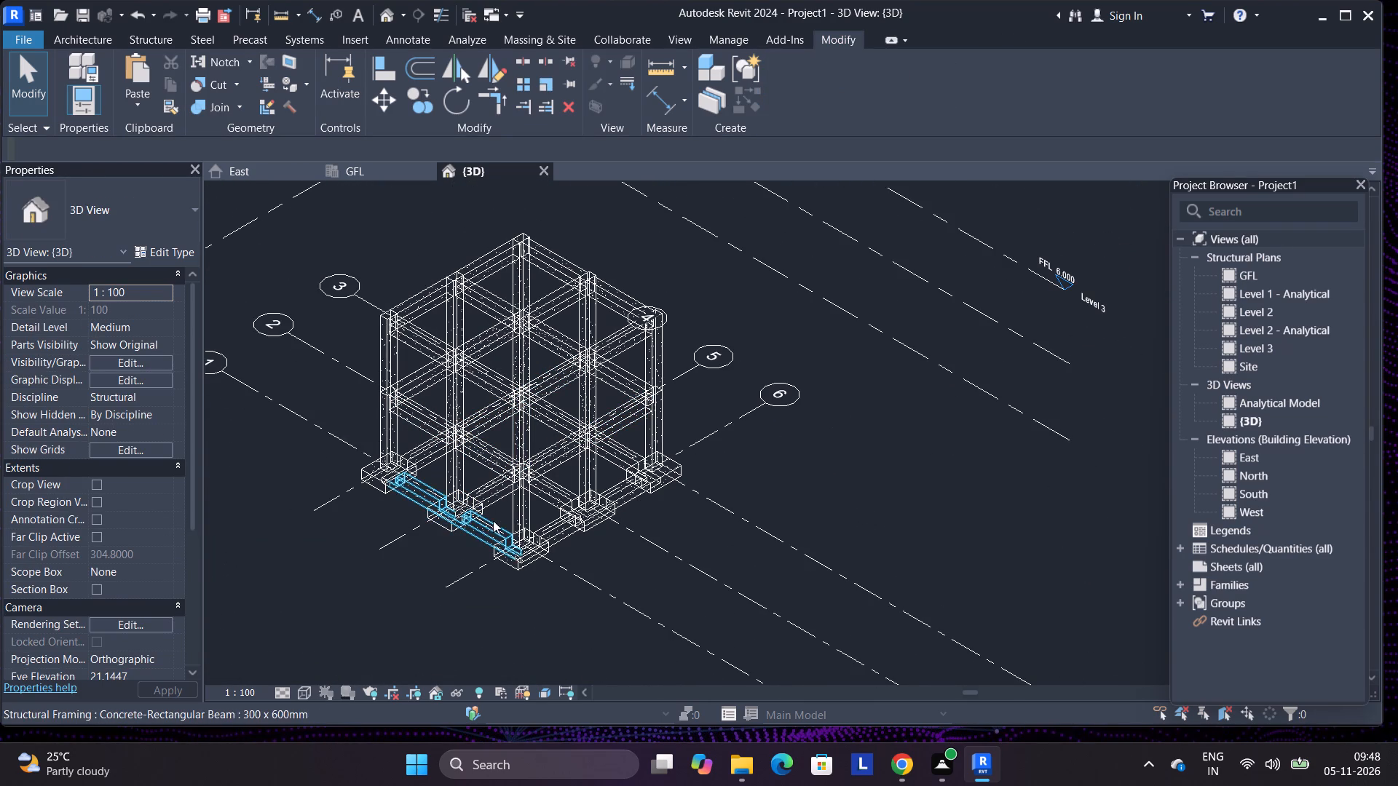
scroll(496, 516, "up", 5)
scroll(560, 418, "up", 4)
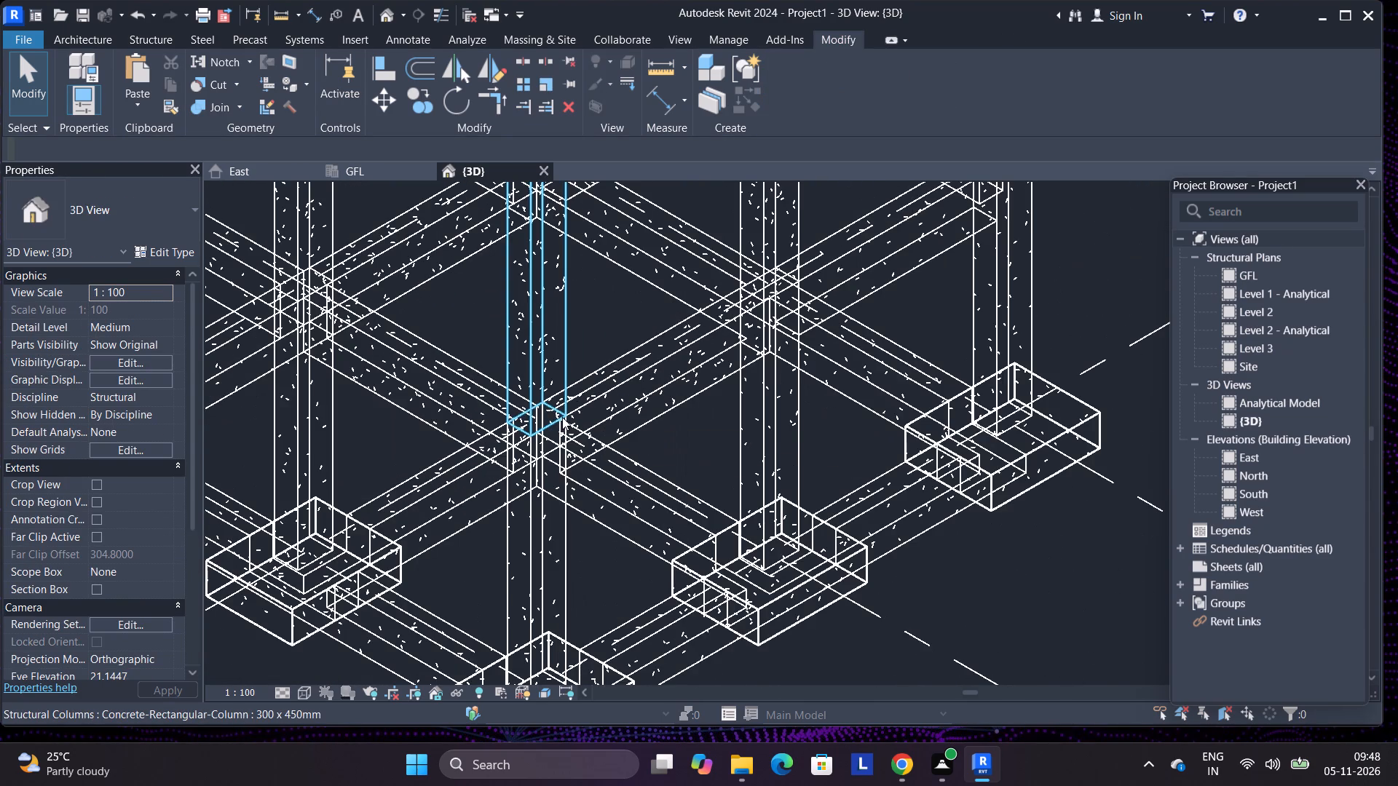
scroll(574, 450, "up", 4)
scroll(579, 448, "down", 11)
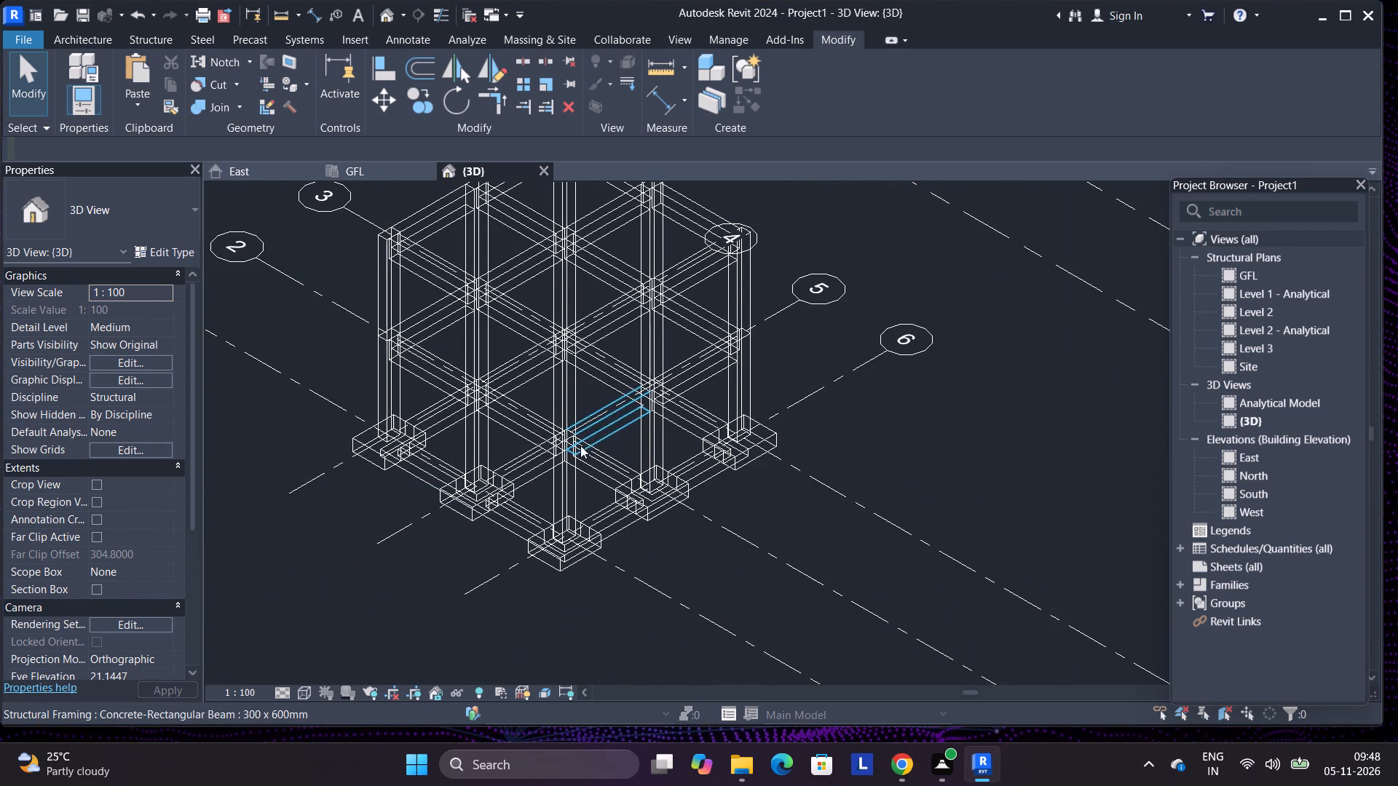
left_click(274, 159)
left_click(273, 167)
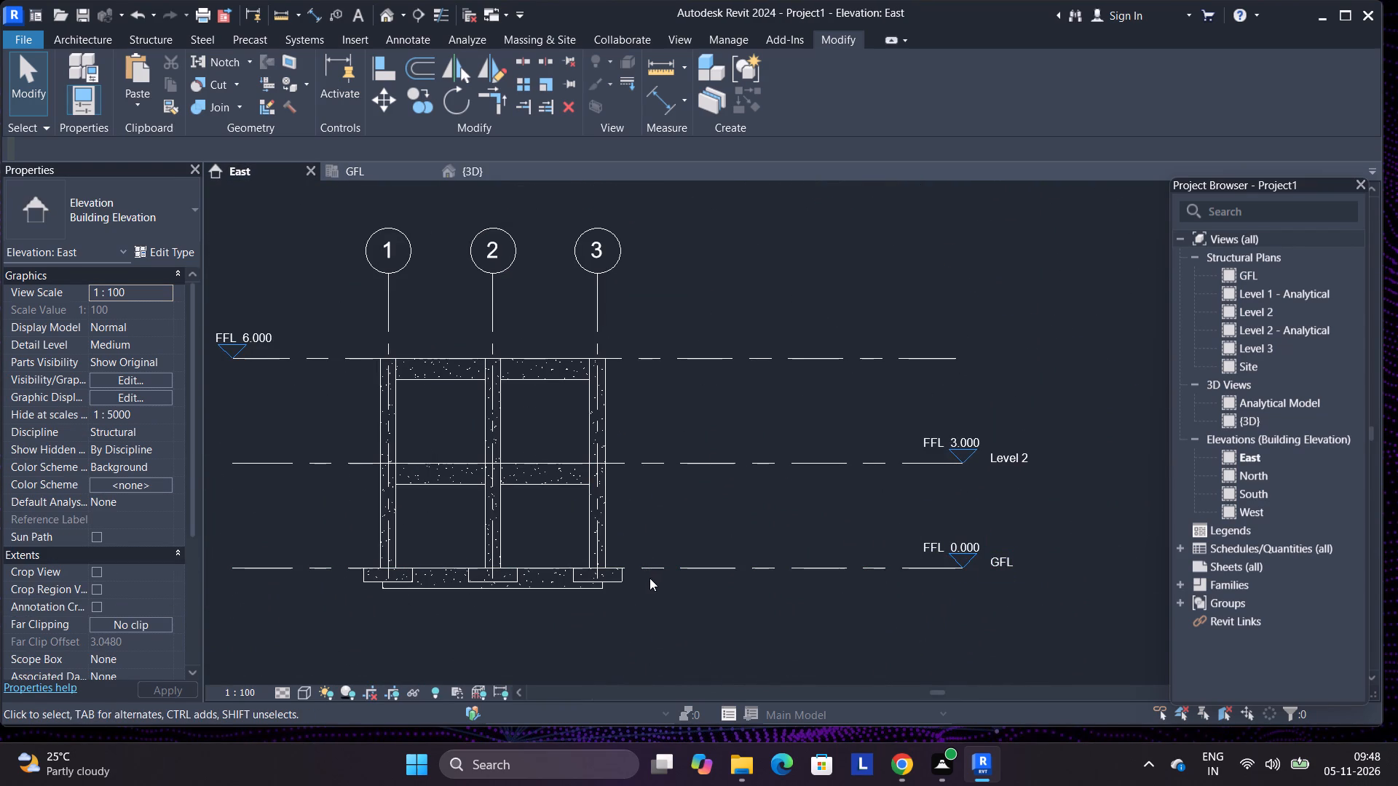
left_click(650, 578)
left_click(589, 578)
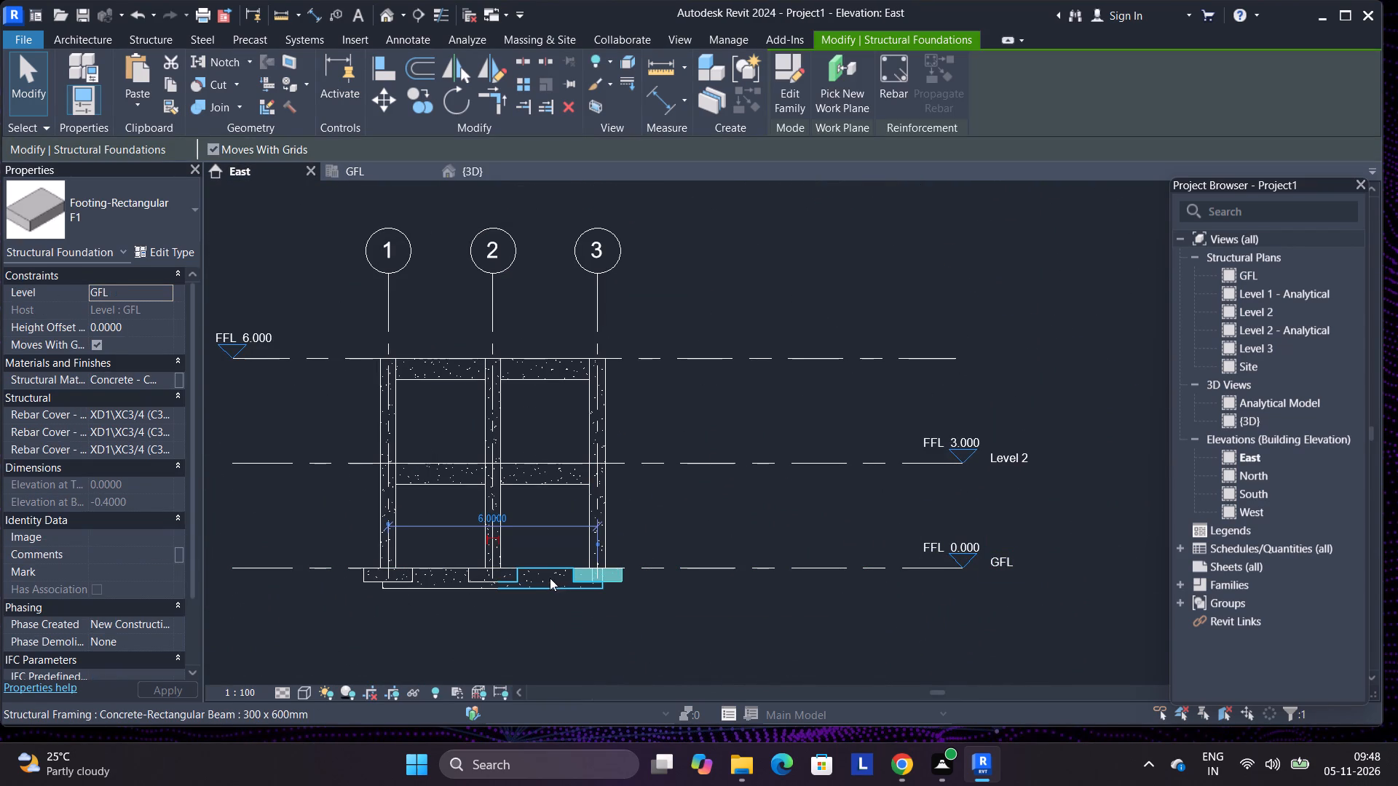
right_click(516, 574)
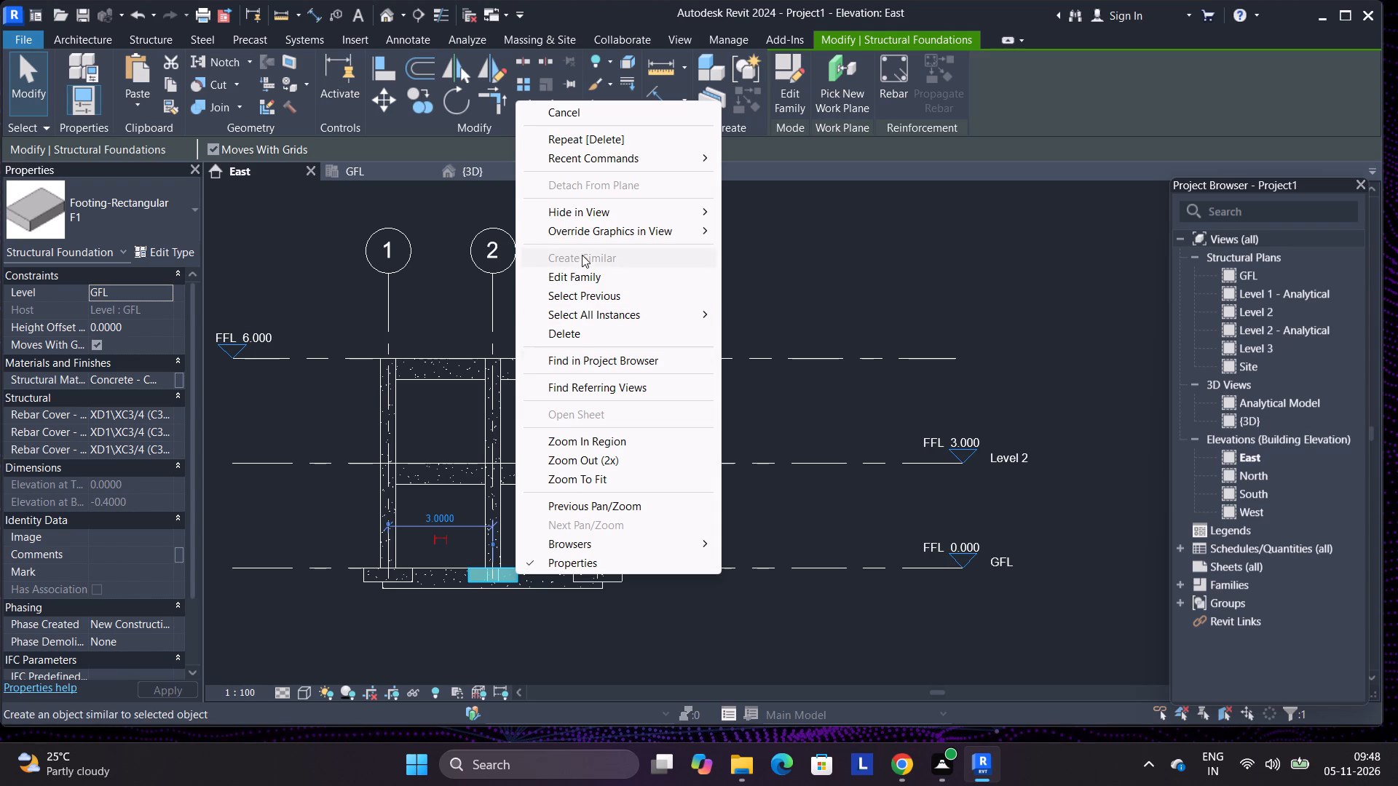
left_click(607, 312)
left_click(769, 313)
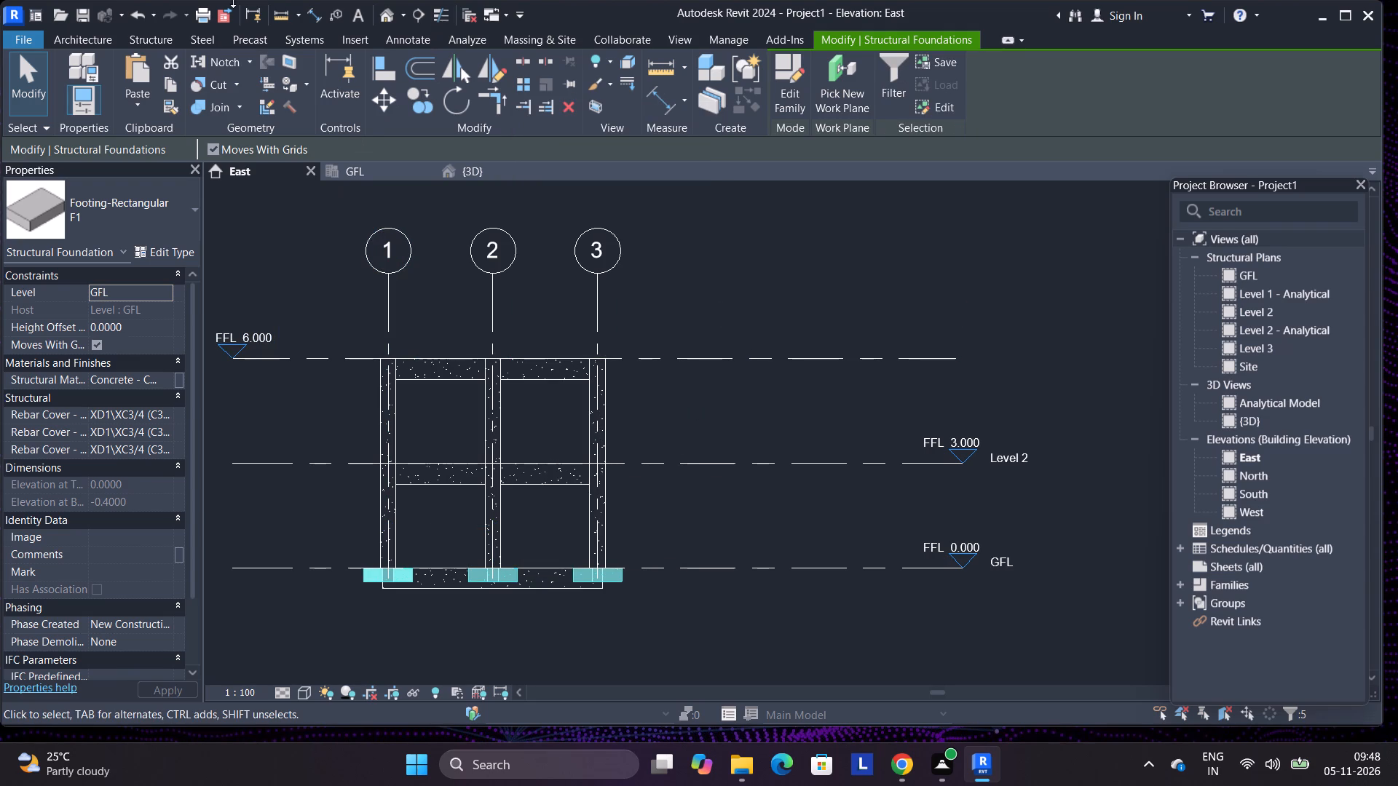
left_click(167, 82)
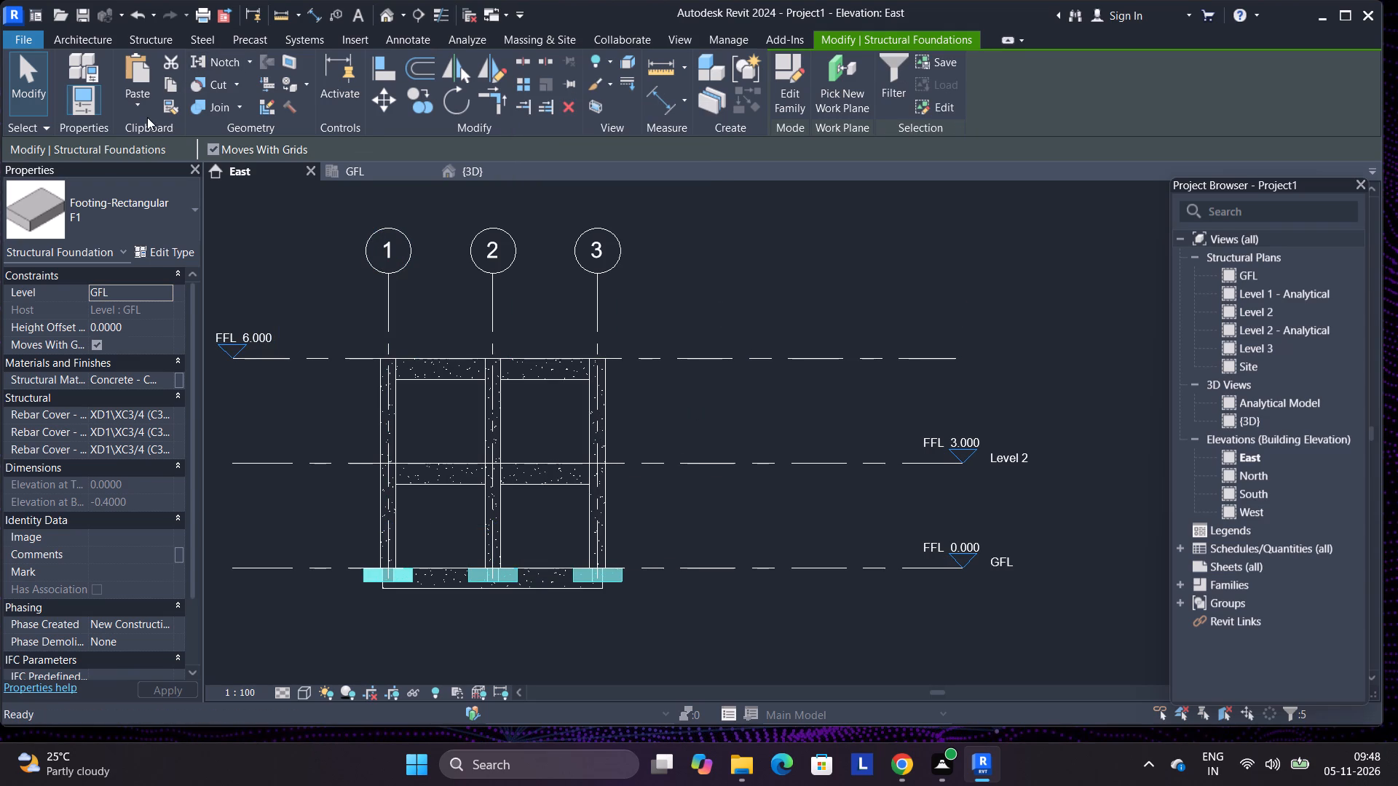
left_click(147, 117)
left_click(141, 111)
left_click(159, 164)
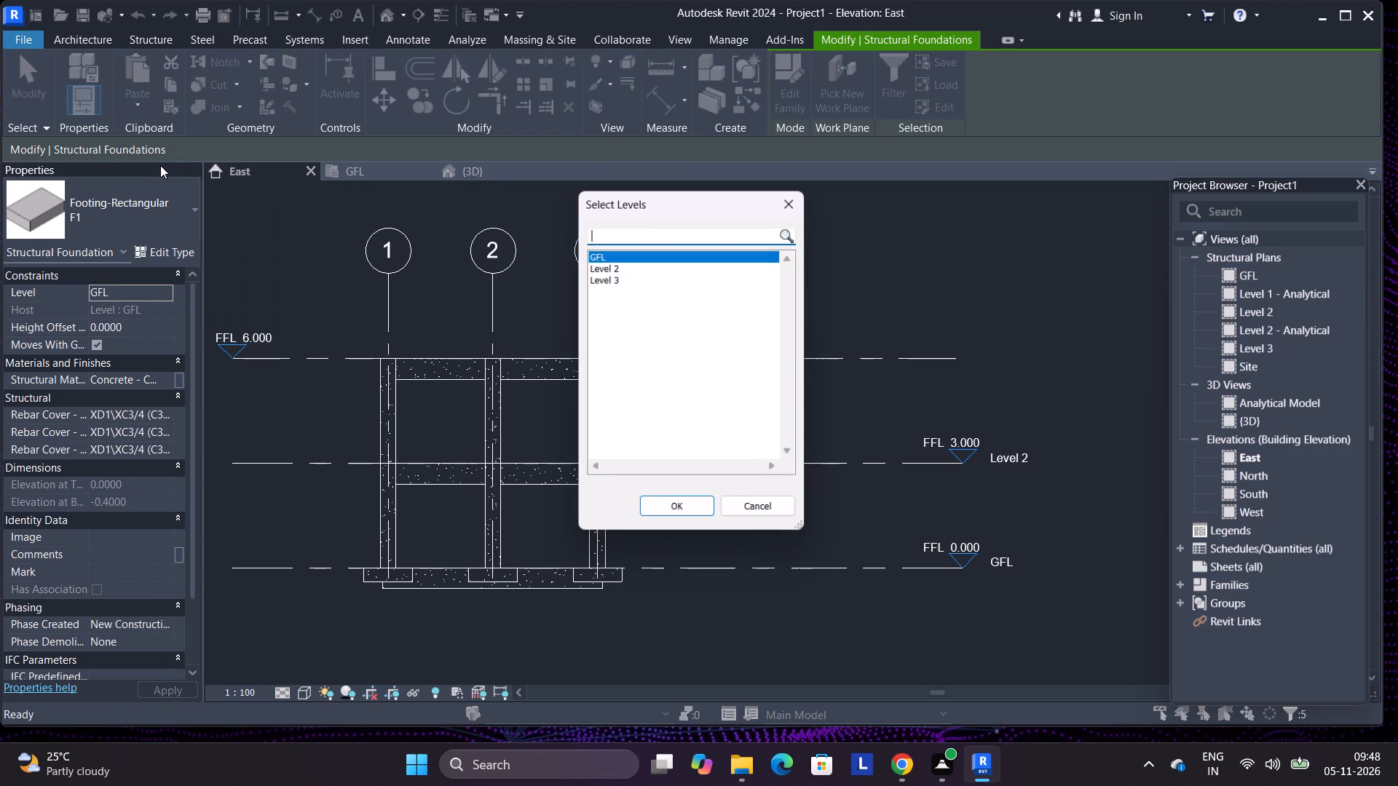
left_click(623, 258)
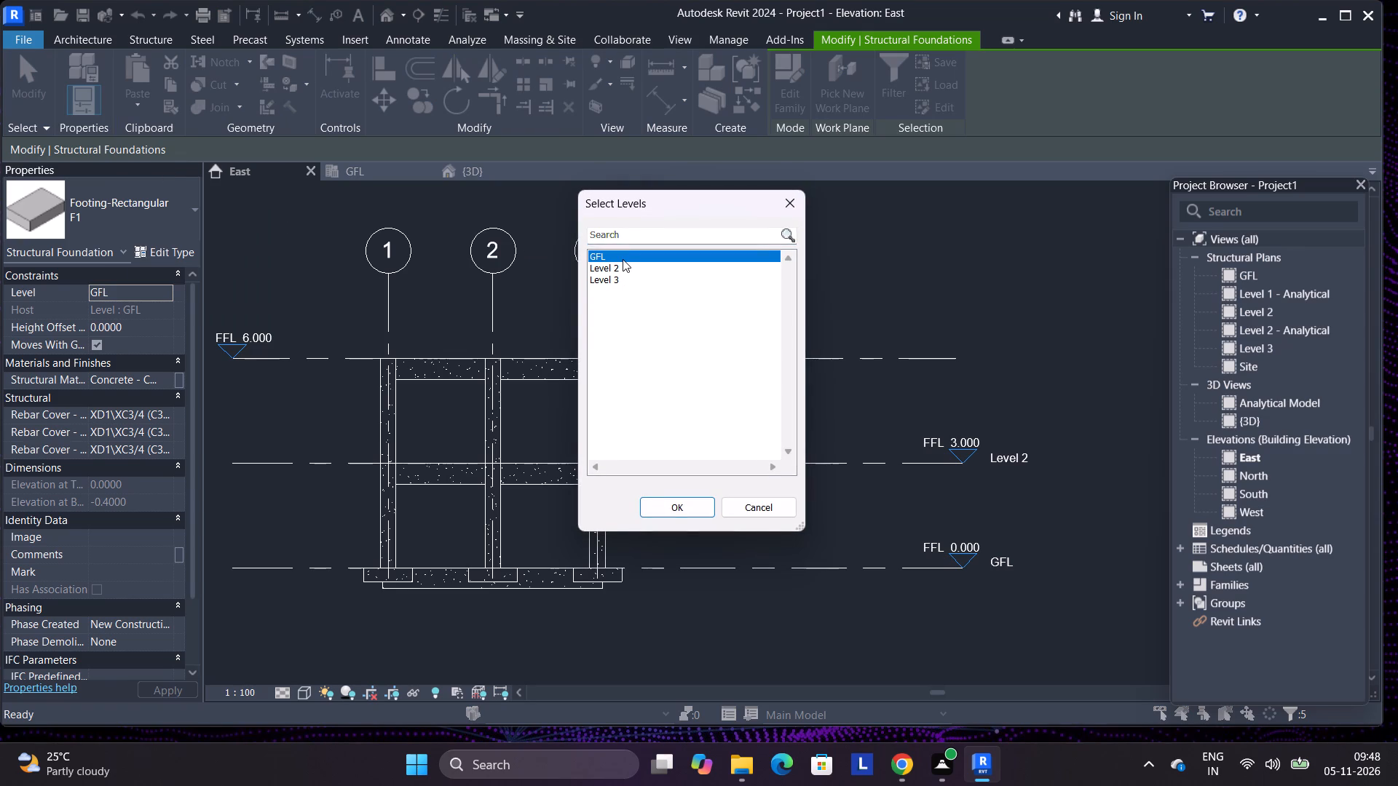
left_click_drag(623, 259, 626, 276)
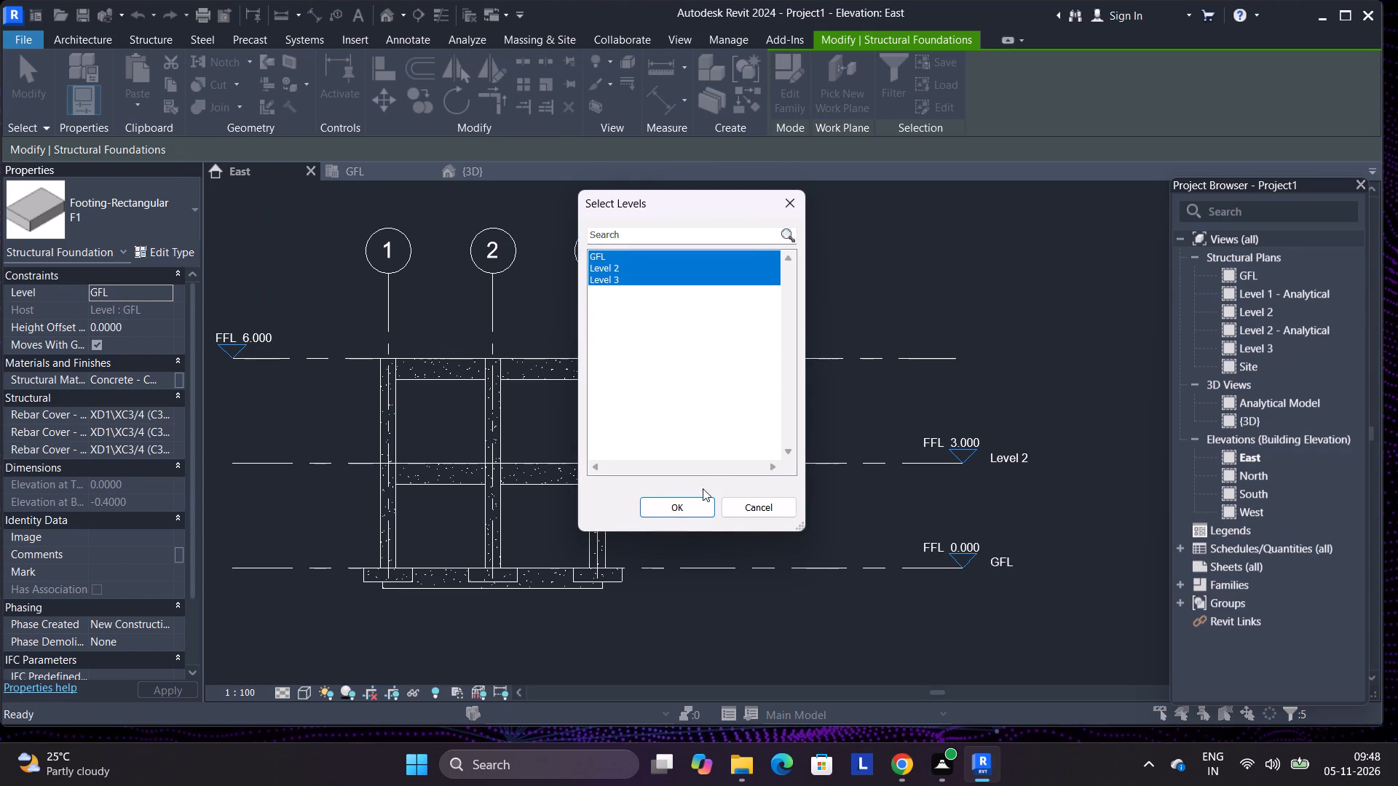
left_click(703, 514)
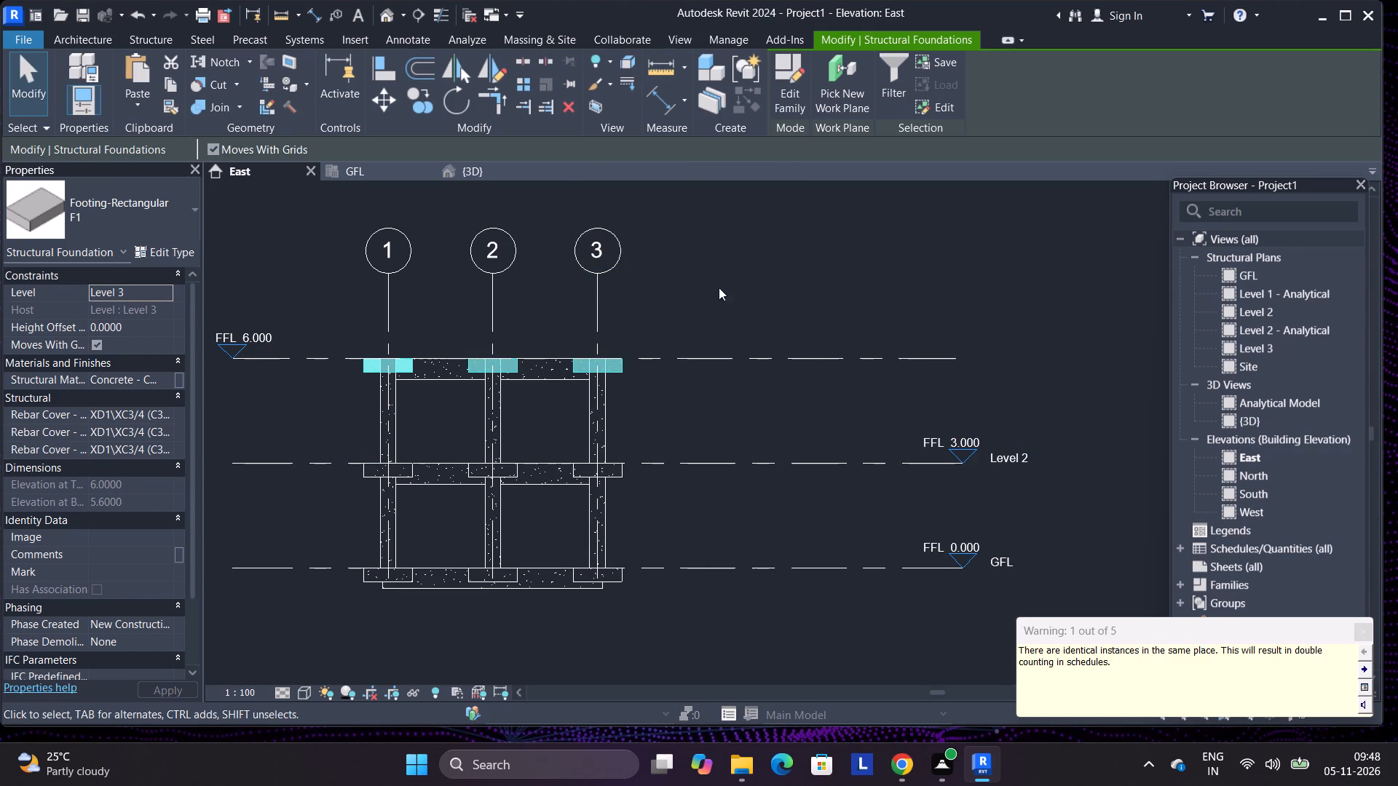
left_click(493, 179)
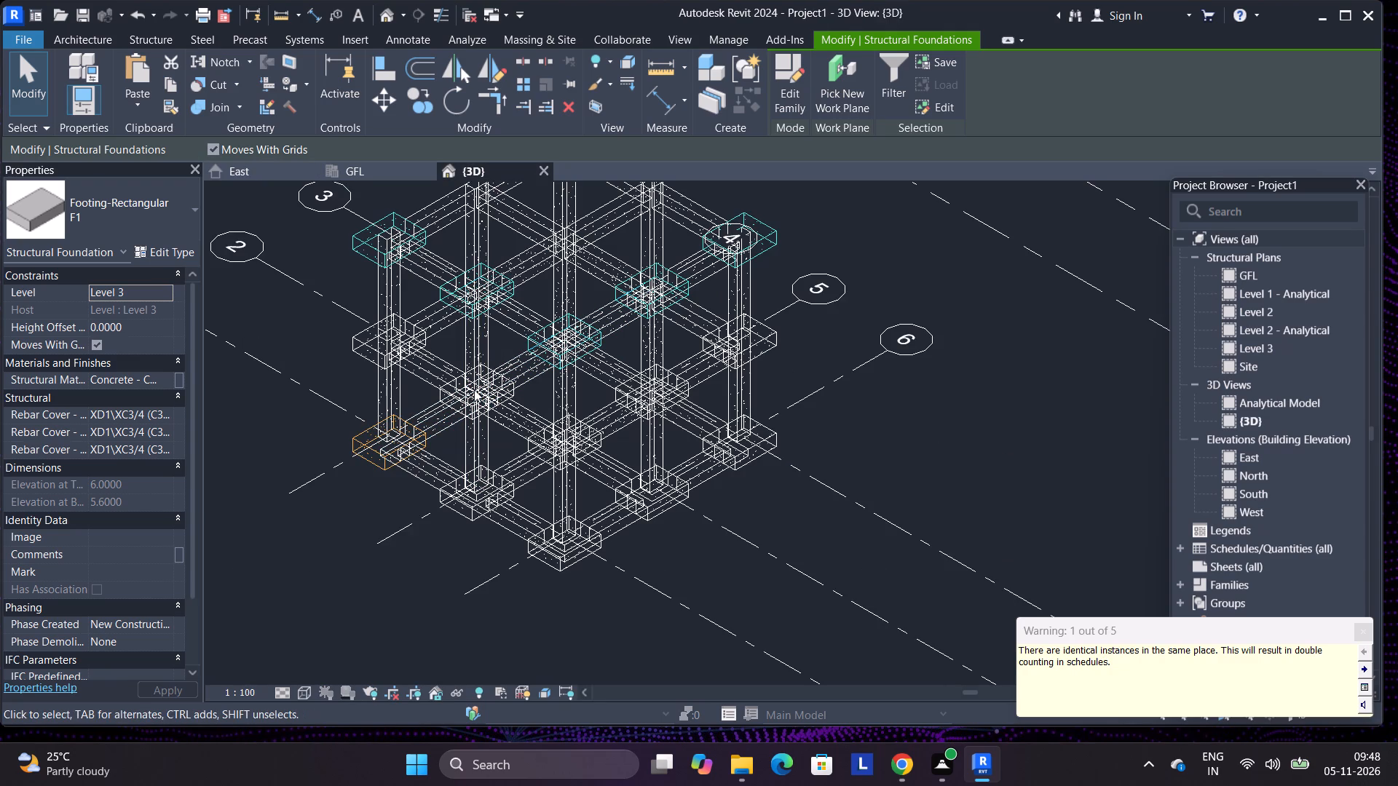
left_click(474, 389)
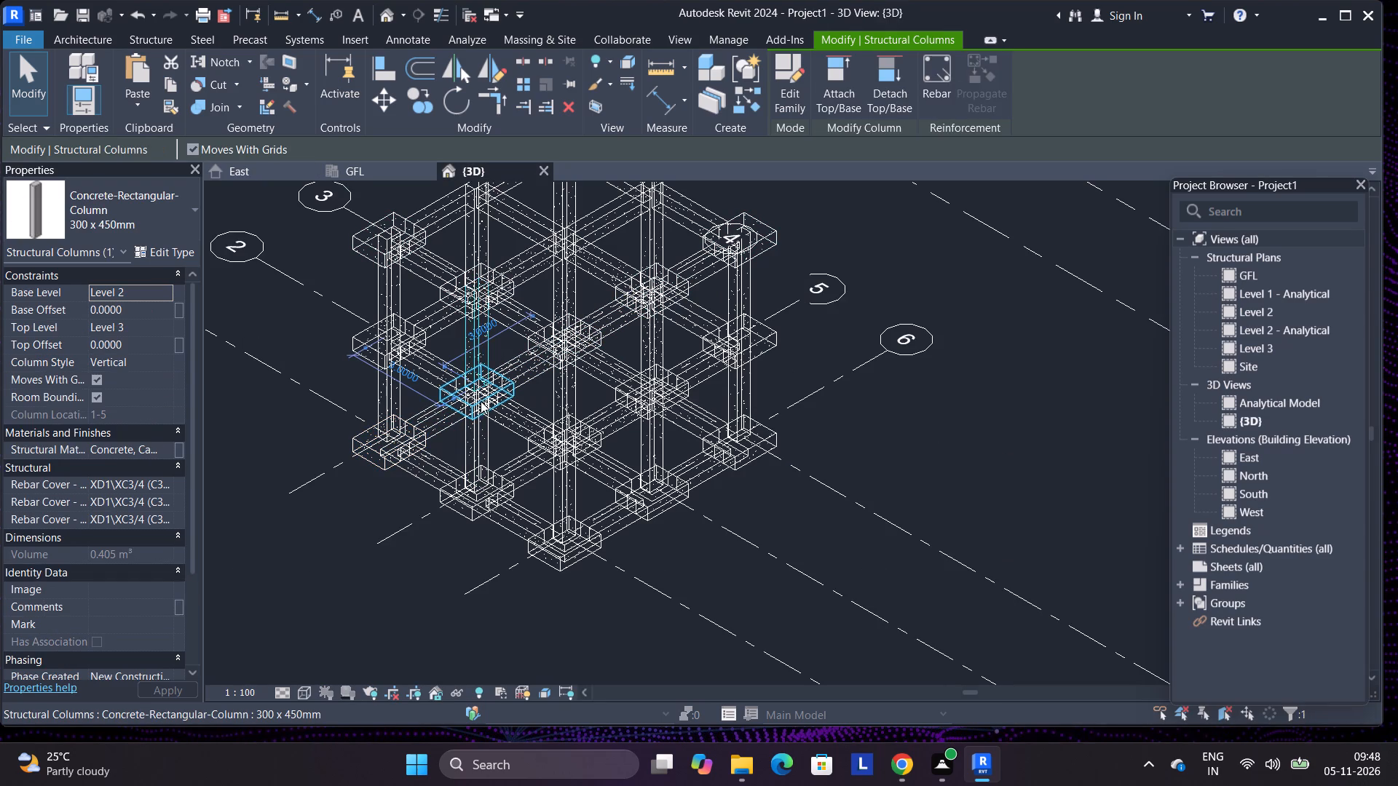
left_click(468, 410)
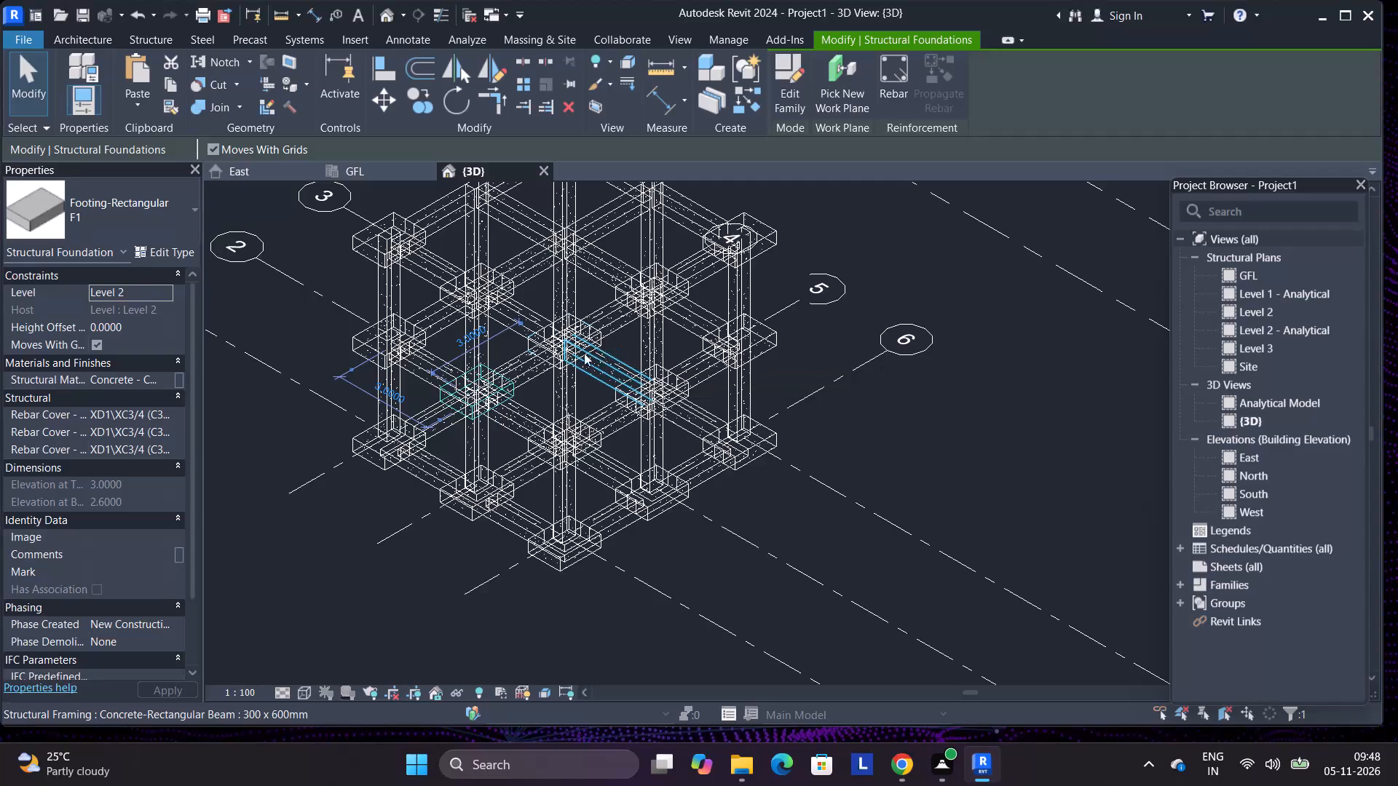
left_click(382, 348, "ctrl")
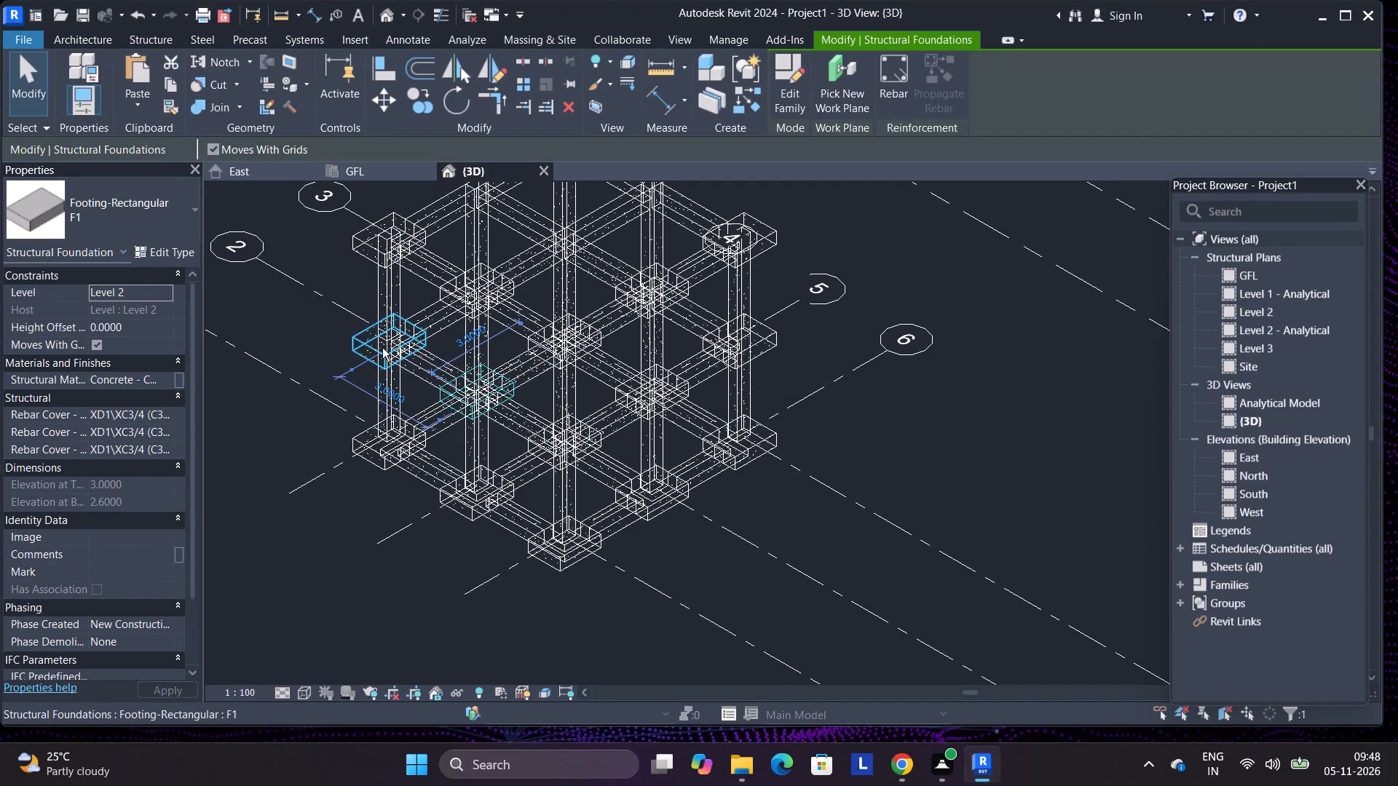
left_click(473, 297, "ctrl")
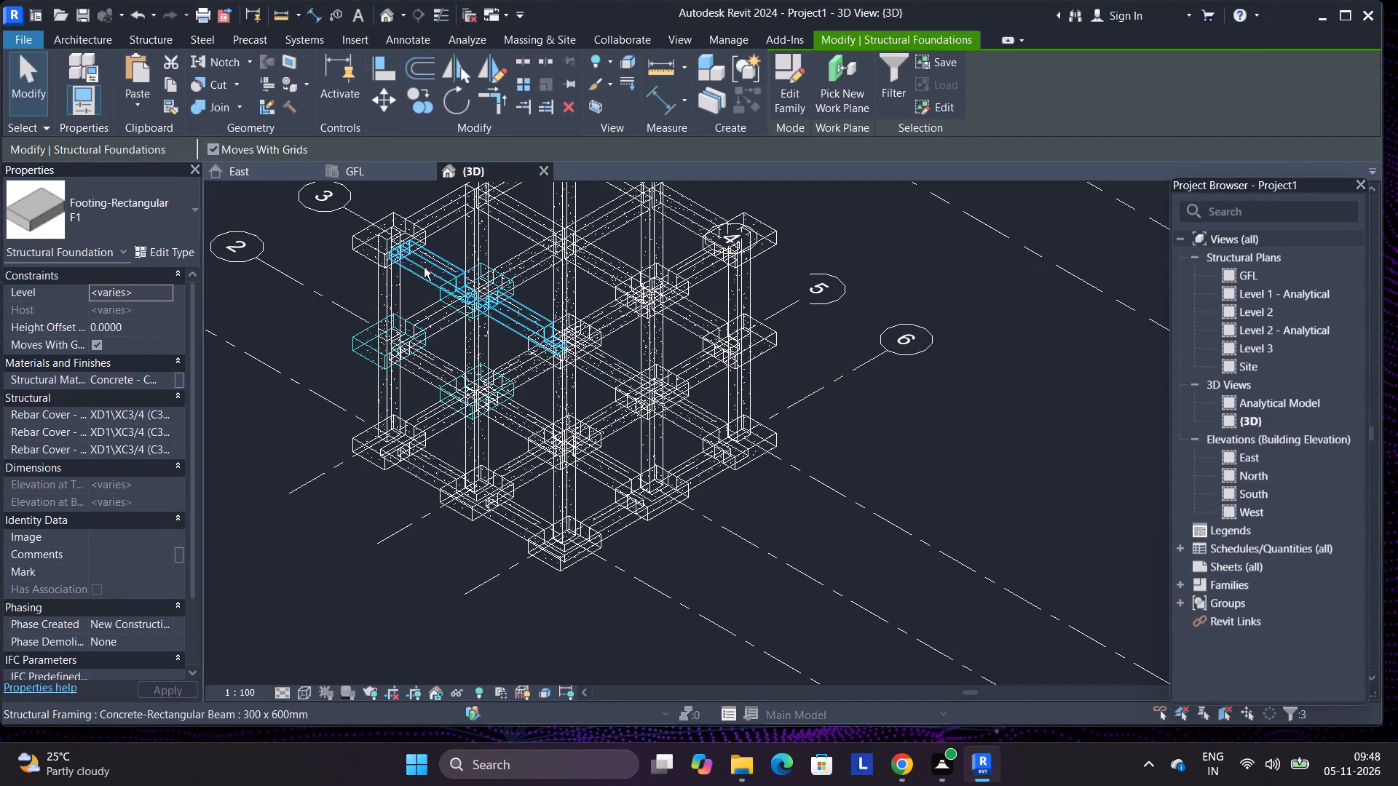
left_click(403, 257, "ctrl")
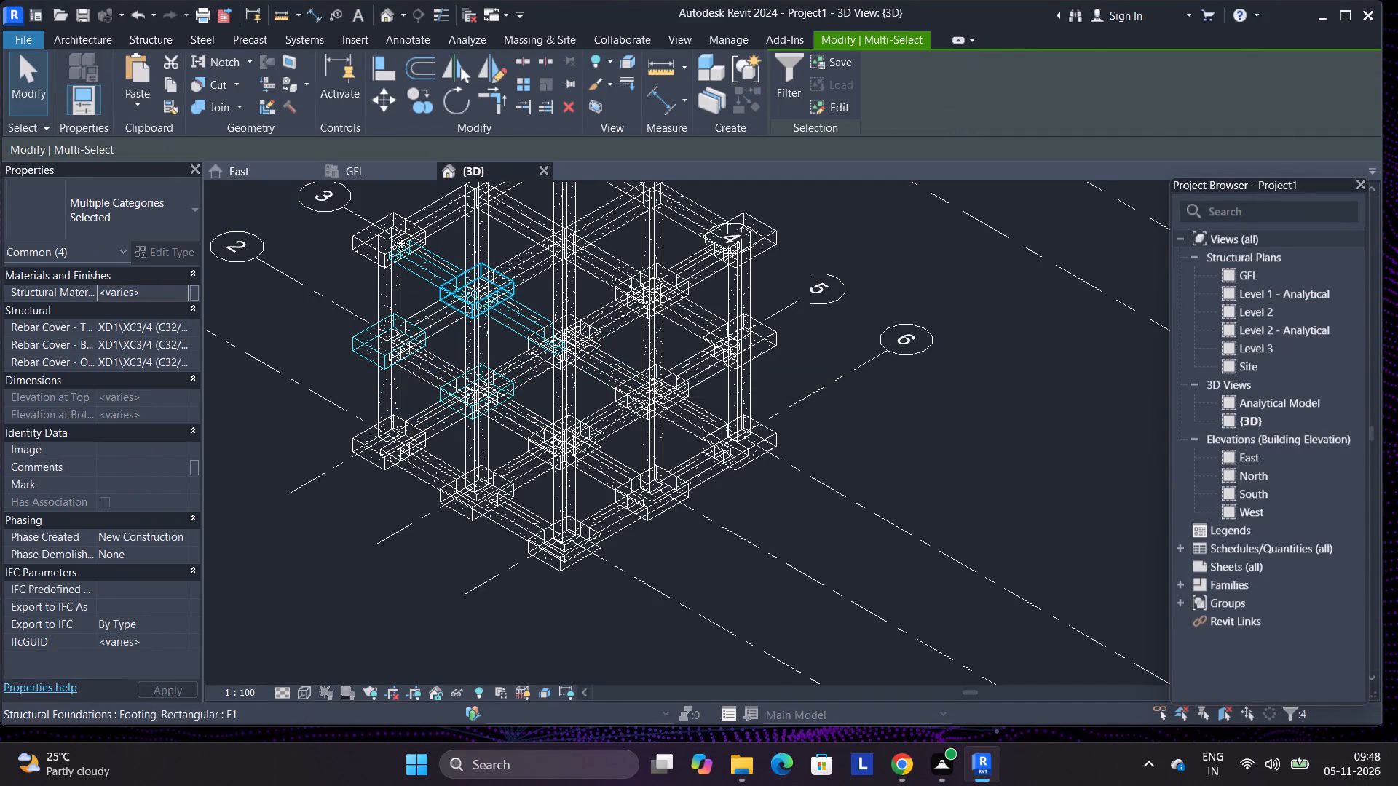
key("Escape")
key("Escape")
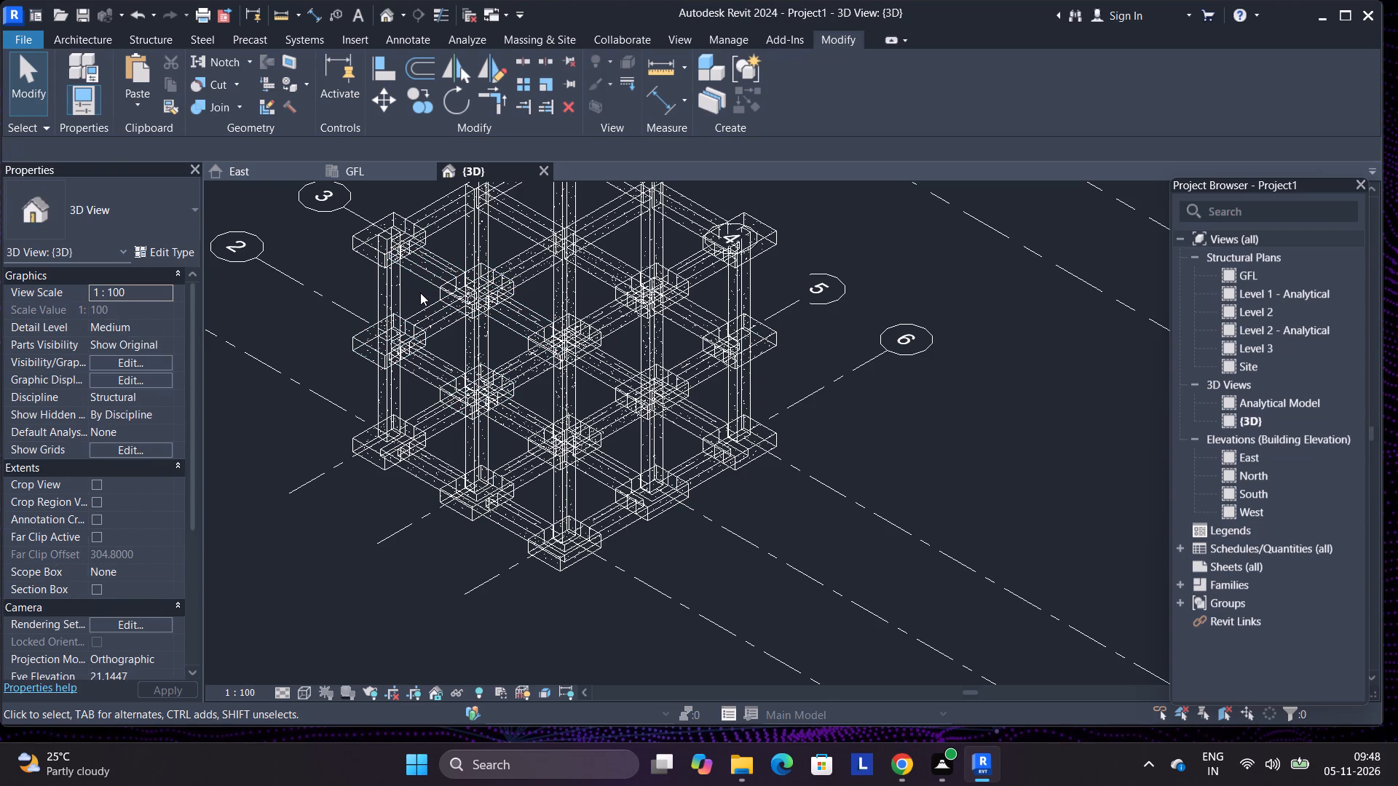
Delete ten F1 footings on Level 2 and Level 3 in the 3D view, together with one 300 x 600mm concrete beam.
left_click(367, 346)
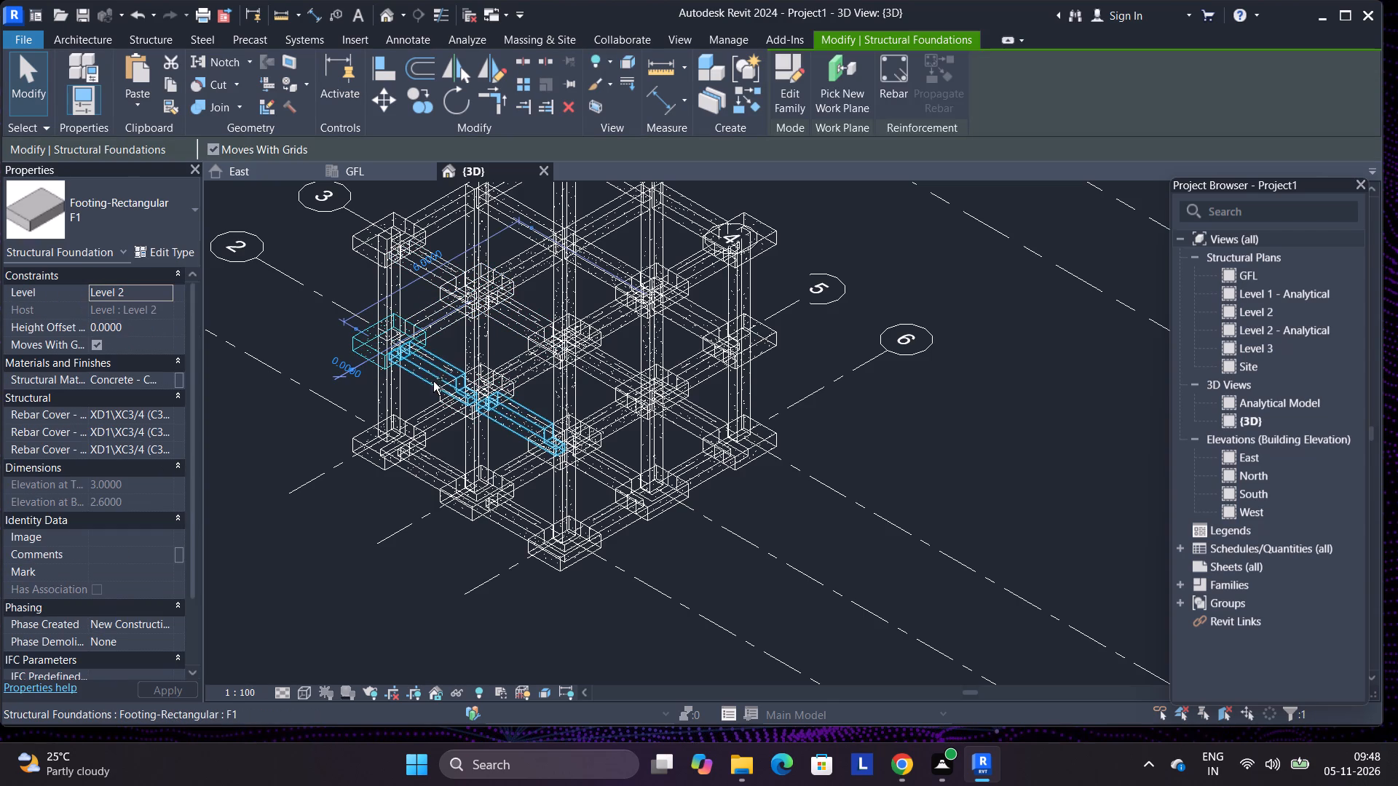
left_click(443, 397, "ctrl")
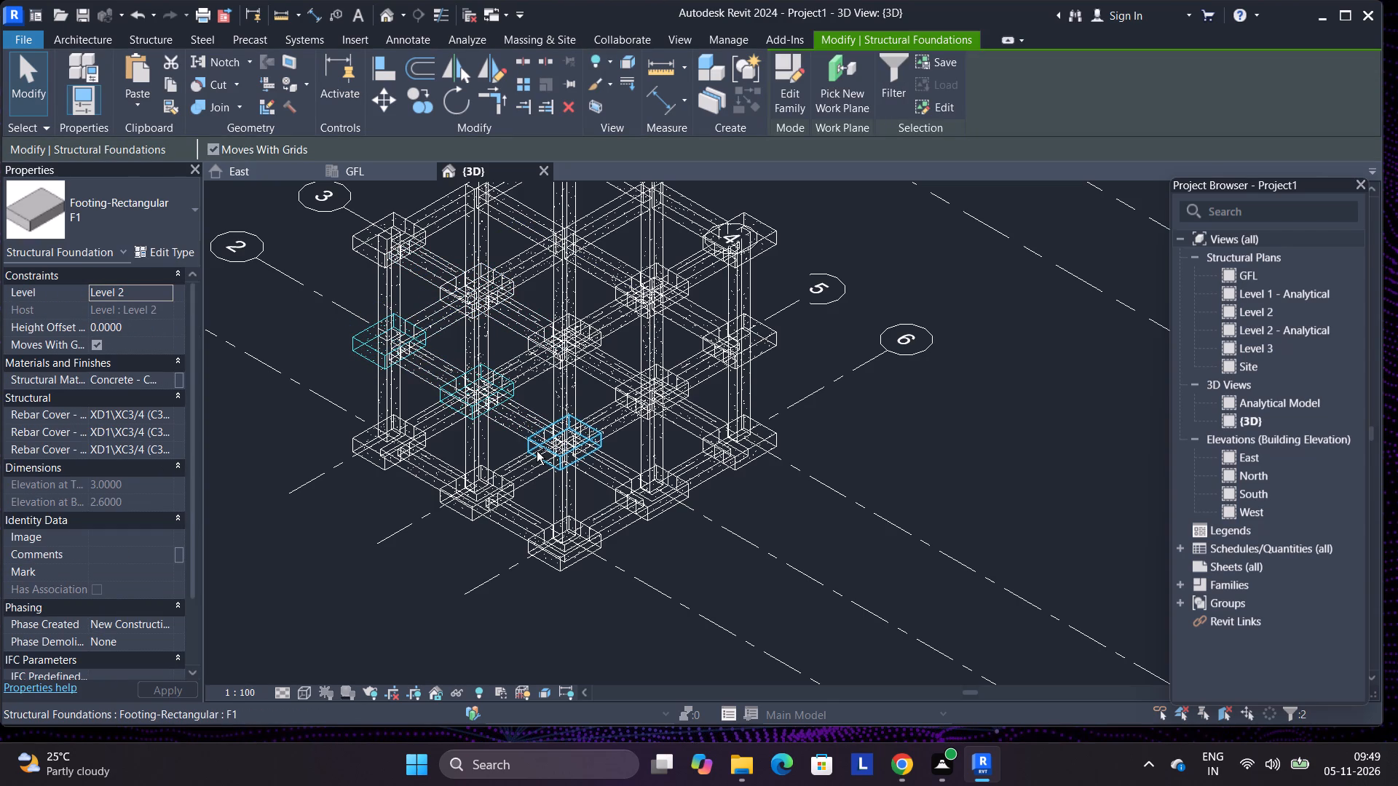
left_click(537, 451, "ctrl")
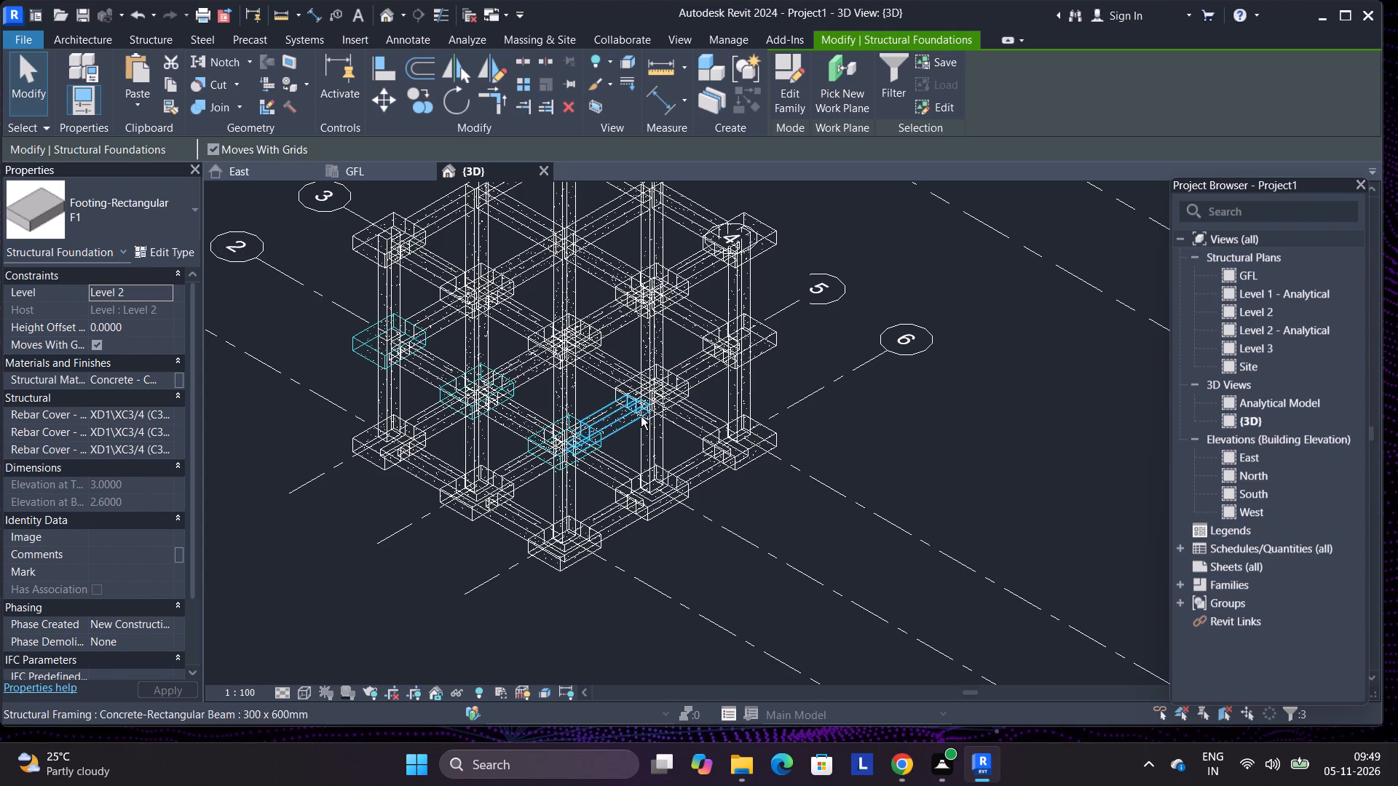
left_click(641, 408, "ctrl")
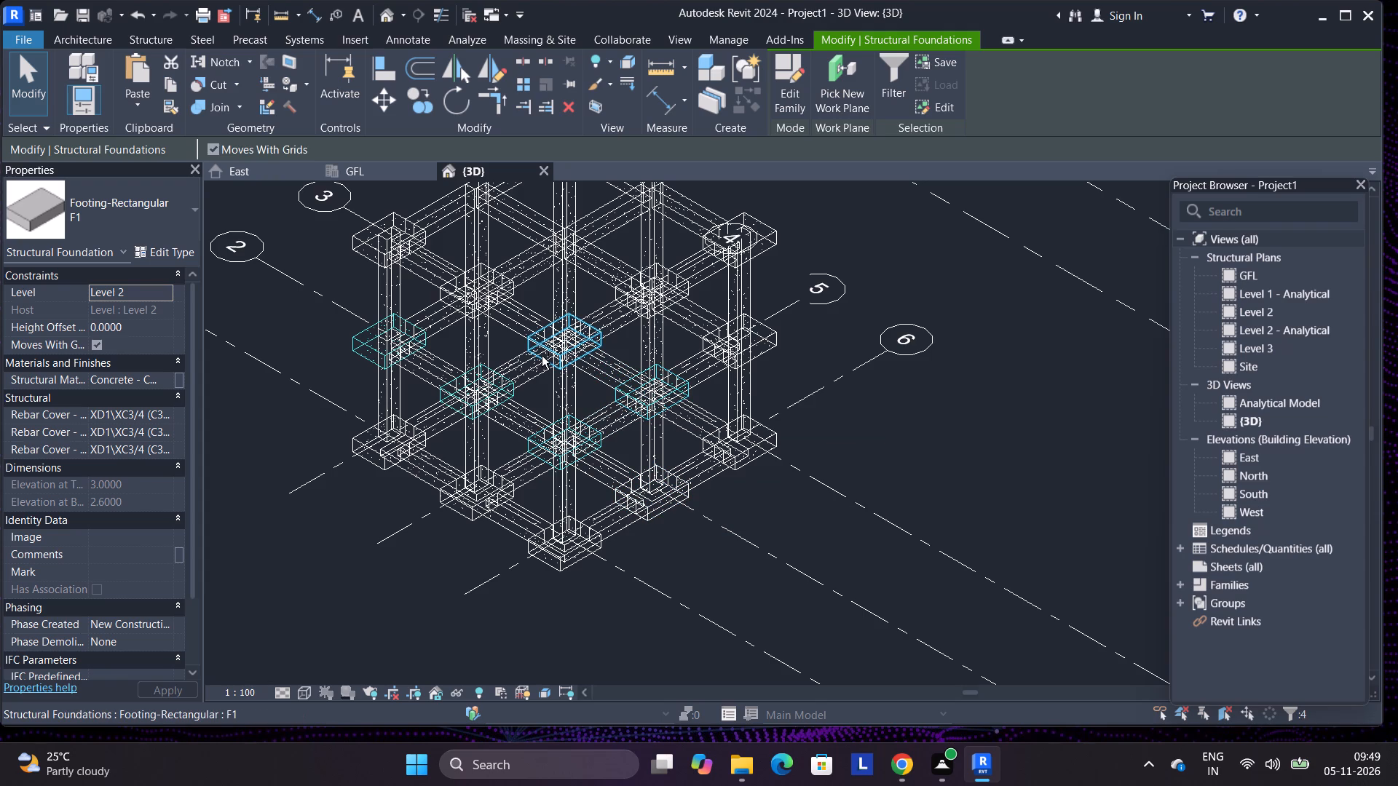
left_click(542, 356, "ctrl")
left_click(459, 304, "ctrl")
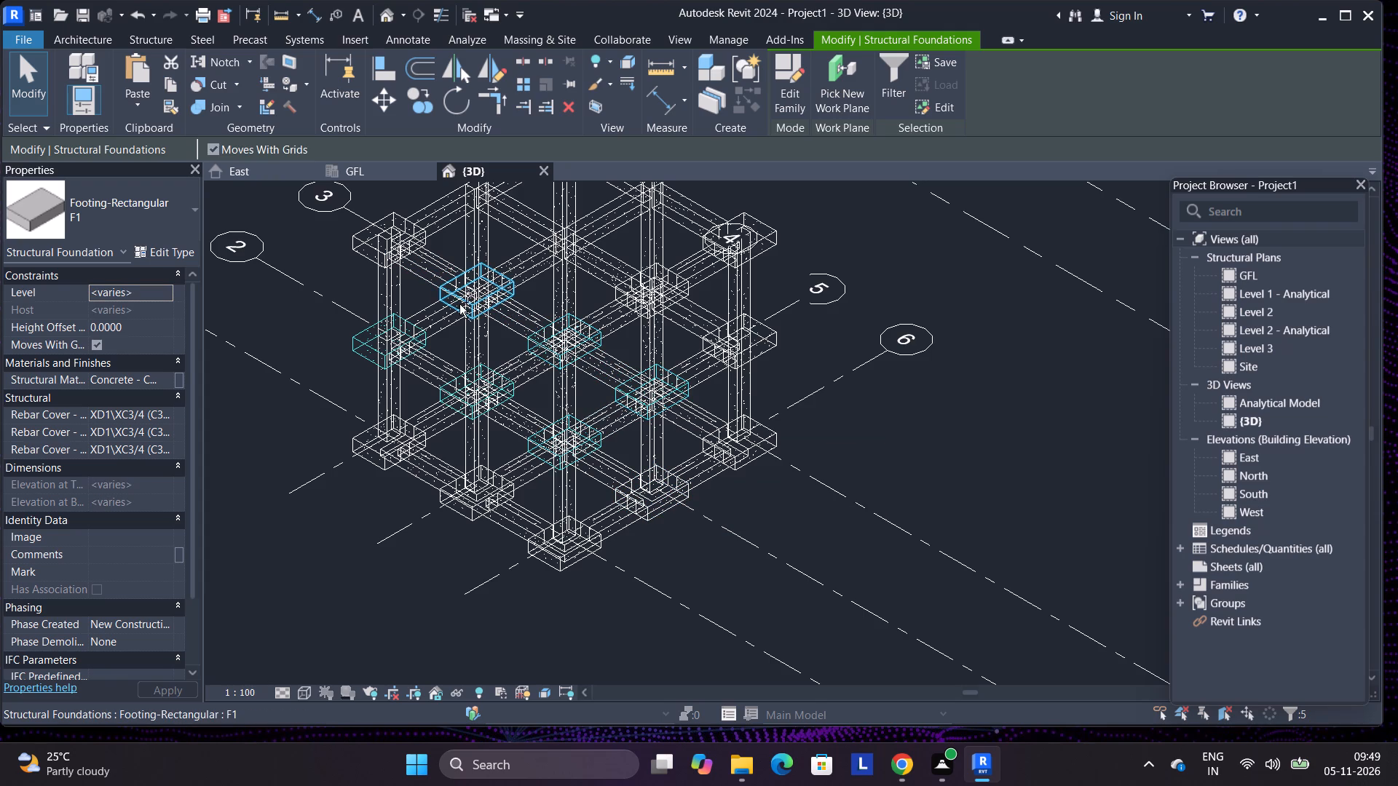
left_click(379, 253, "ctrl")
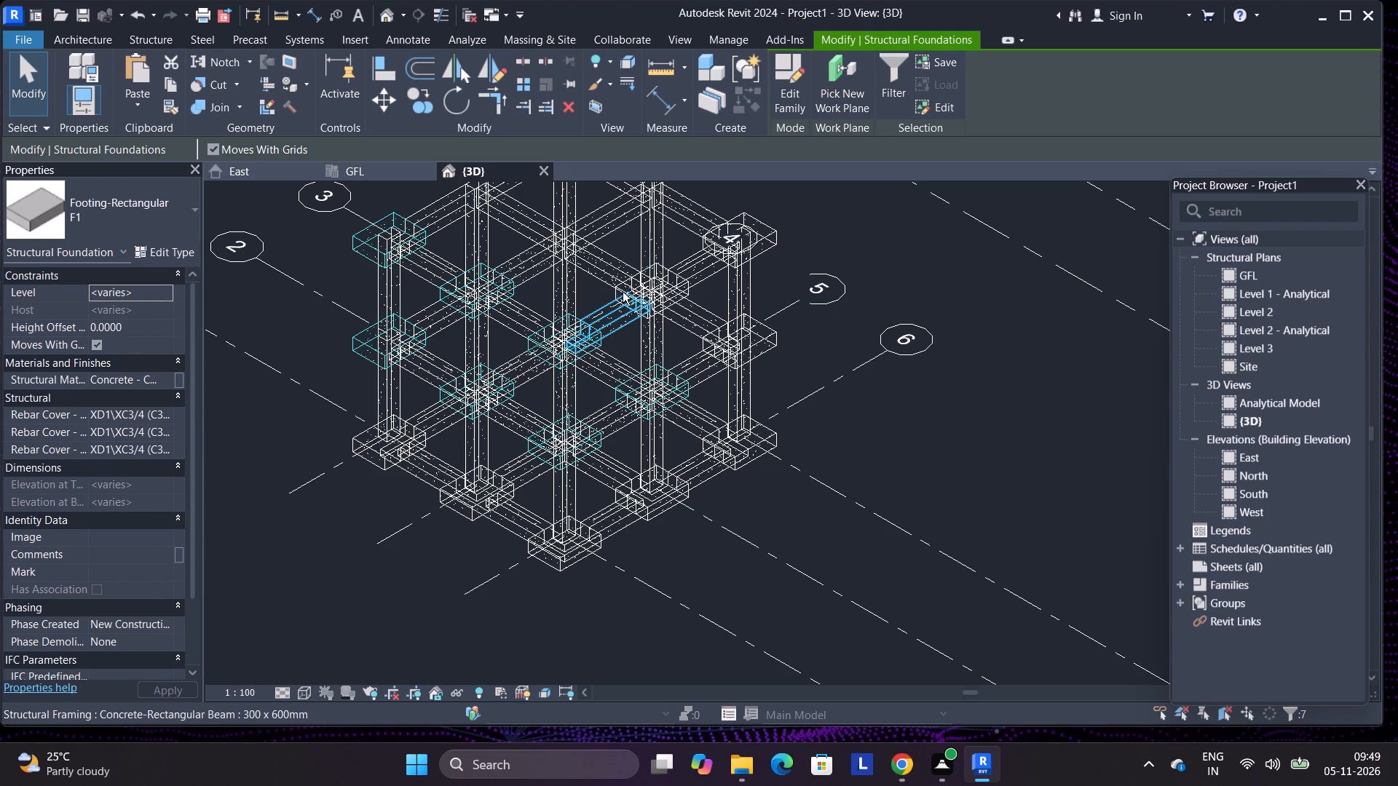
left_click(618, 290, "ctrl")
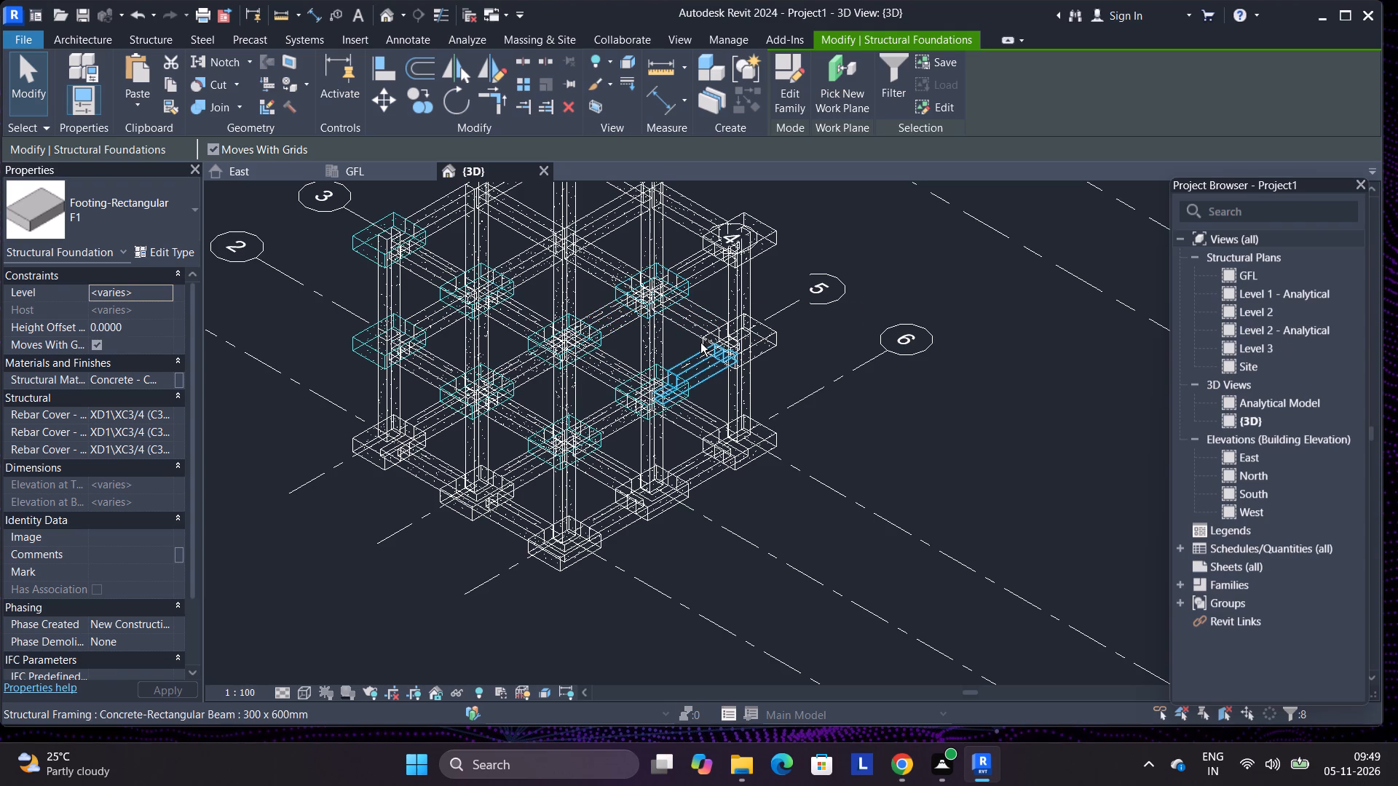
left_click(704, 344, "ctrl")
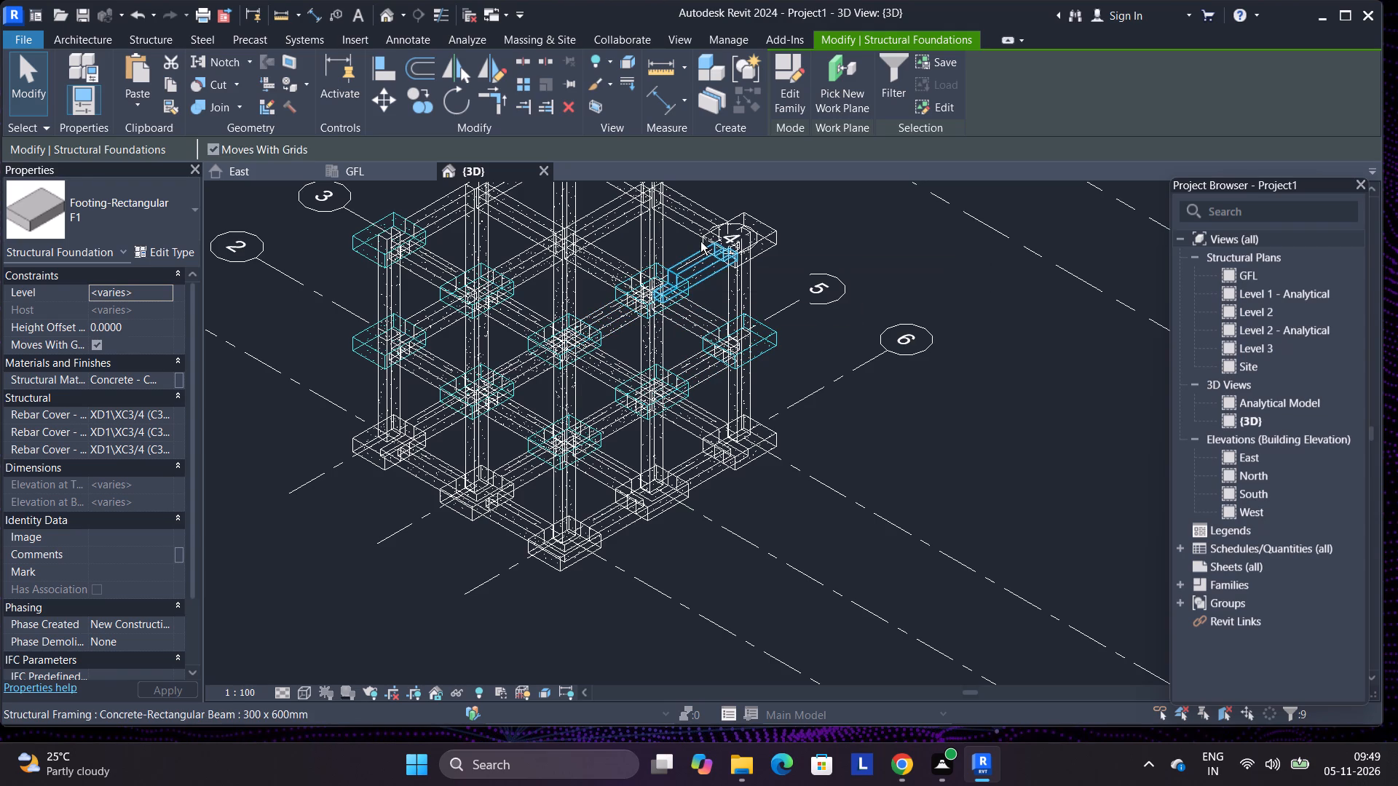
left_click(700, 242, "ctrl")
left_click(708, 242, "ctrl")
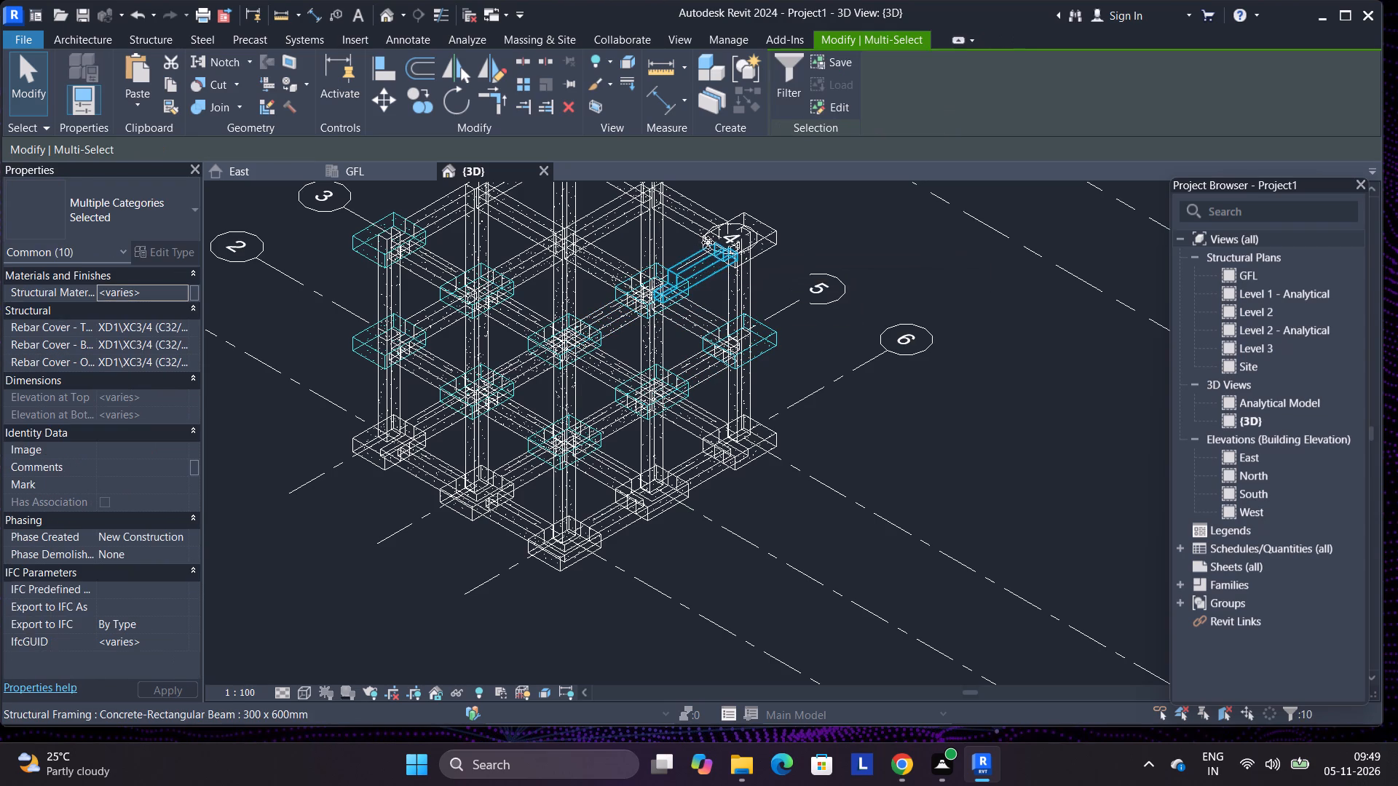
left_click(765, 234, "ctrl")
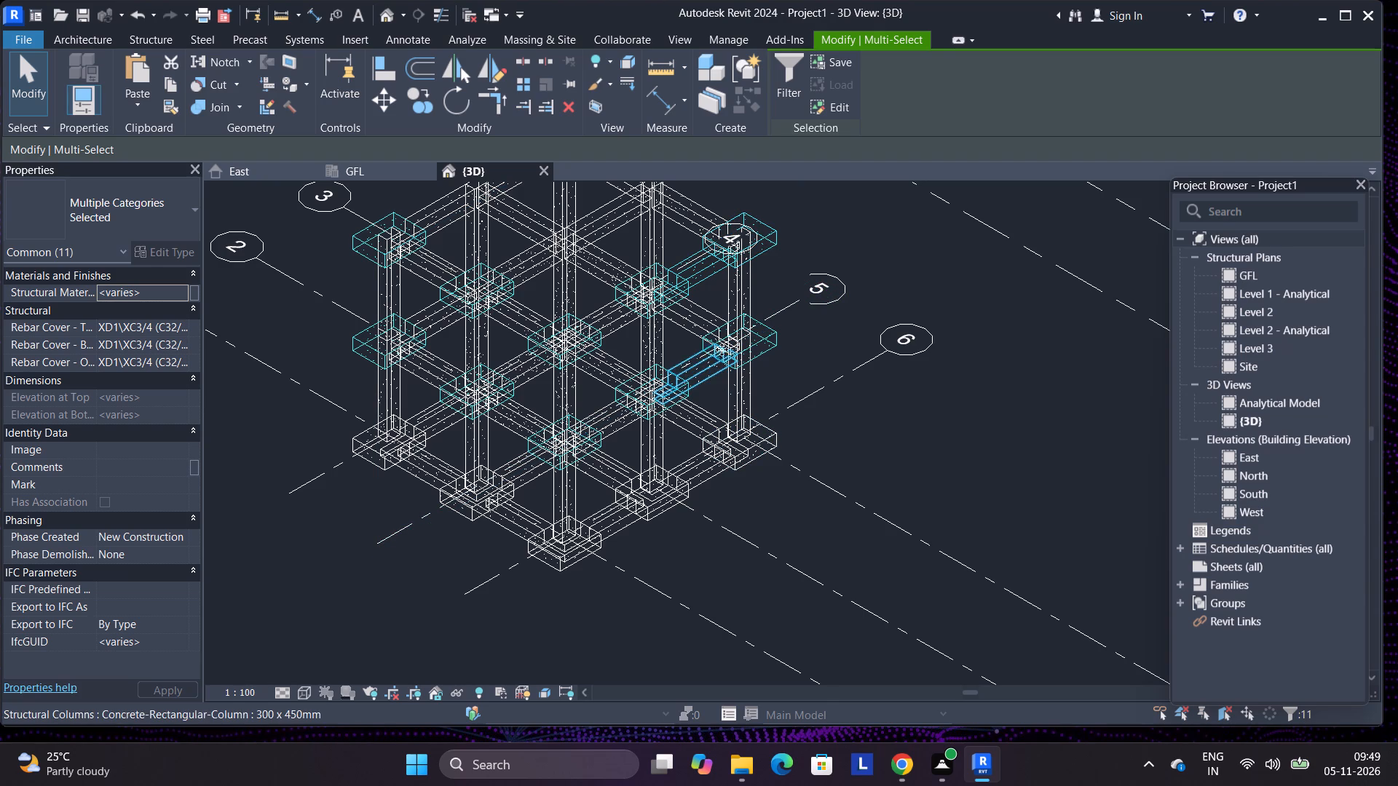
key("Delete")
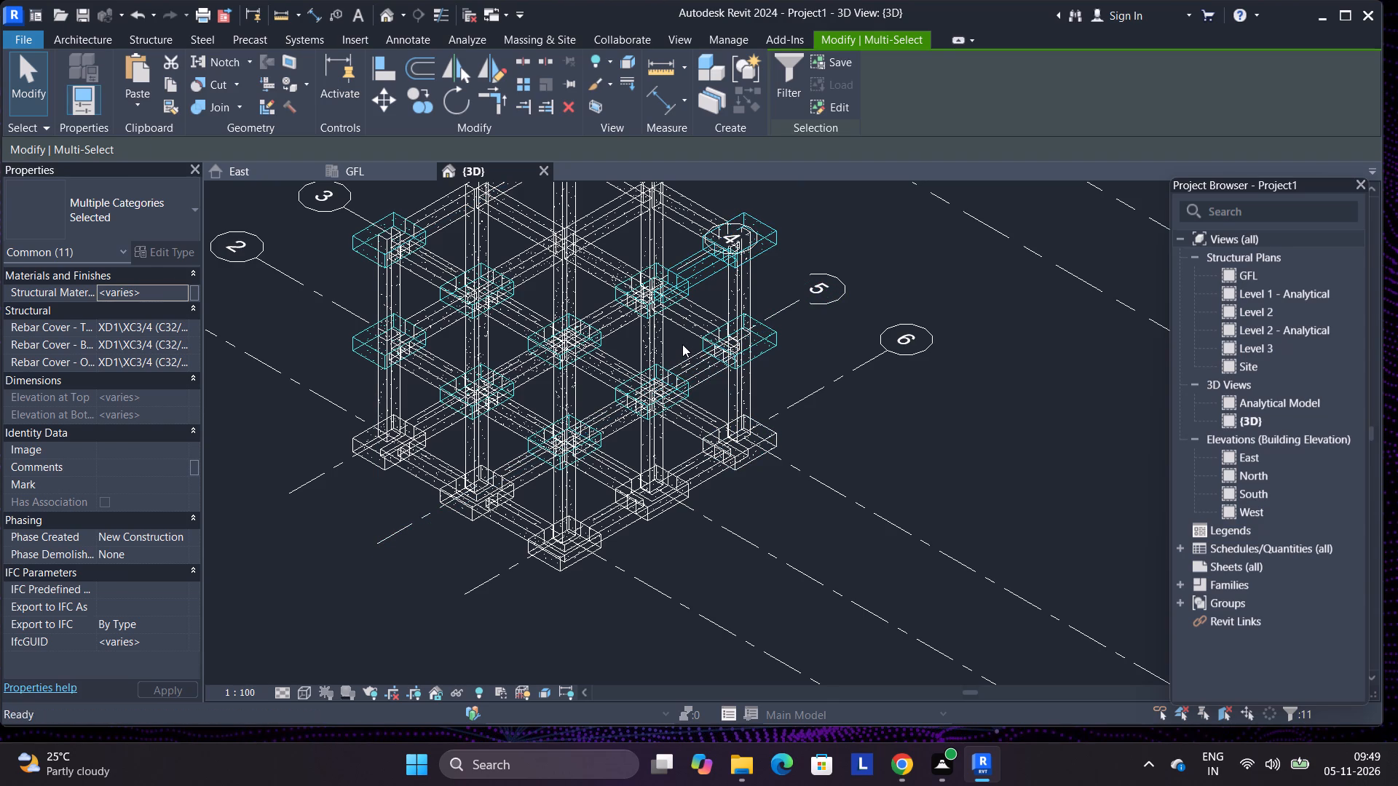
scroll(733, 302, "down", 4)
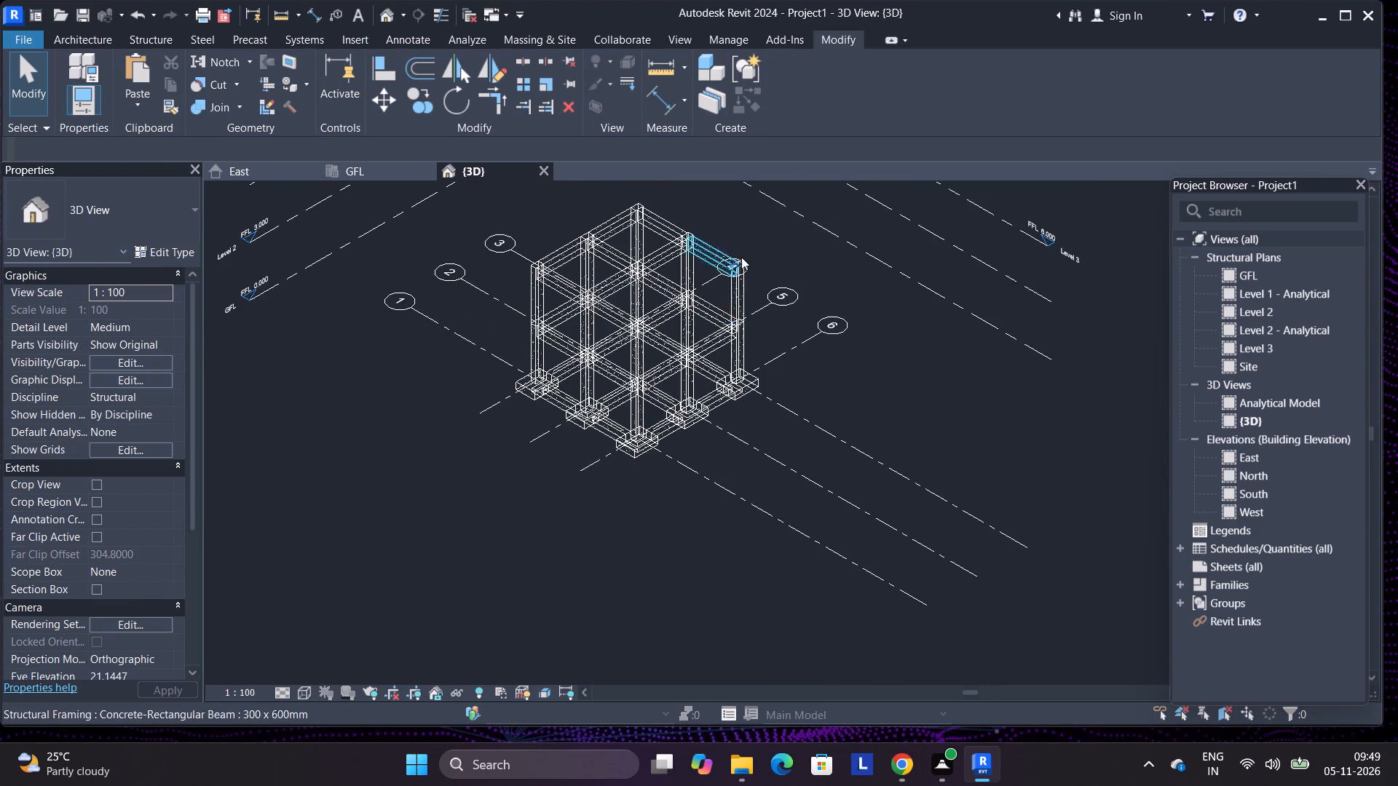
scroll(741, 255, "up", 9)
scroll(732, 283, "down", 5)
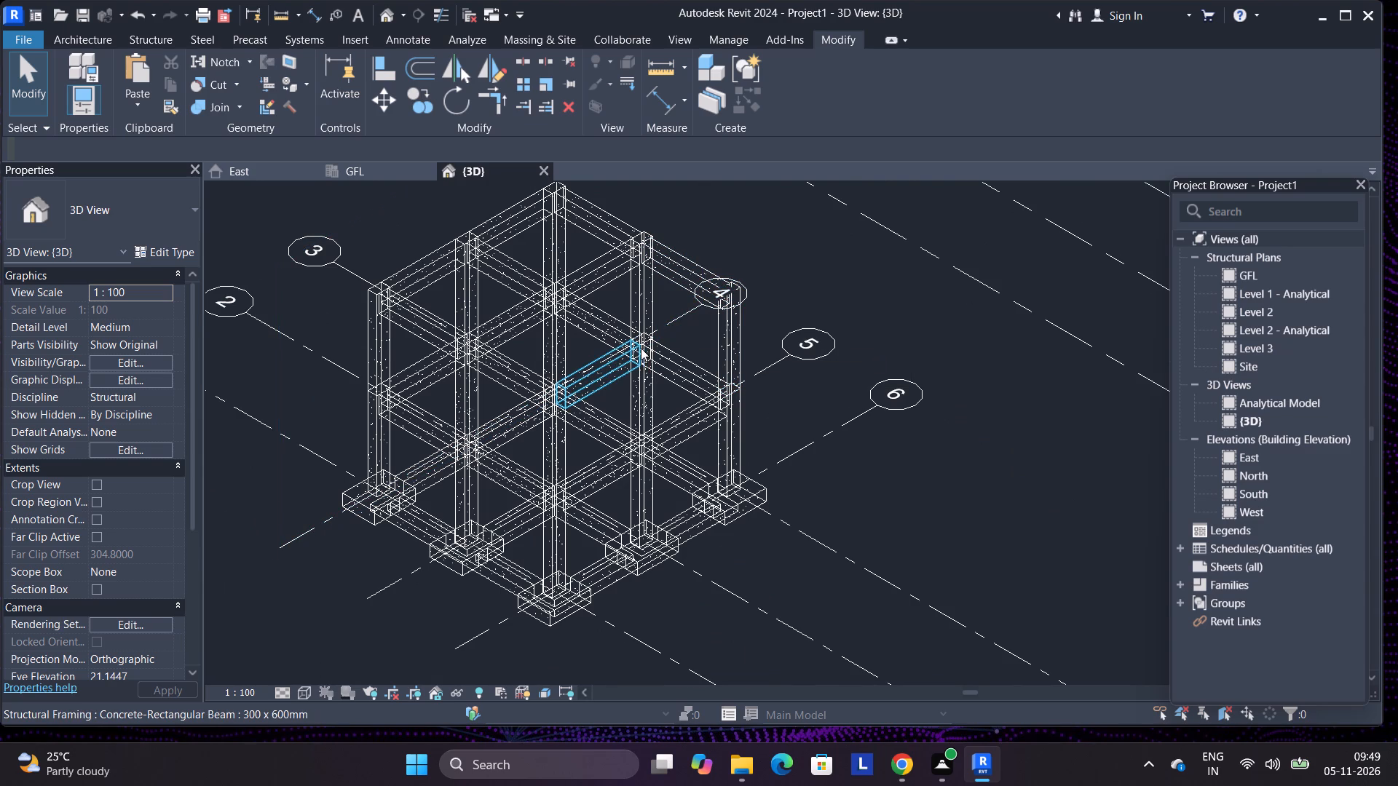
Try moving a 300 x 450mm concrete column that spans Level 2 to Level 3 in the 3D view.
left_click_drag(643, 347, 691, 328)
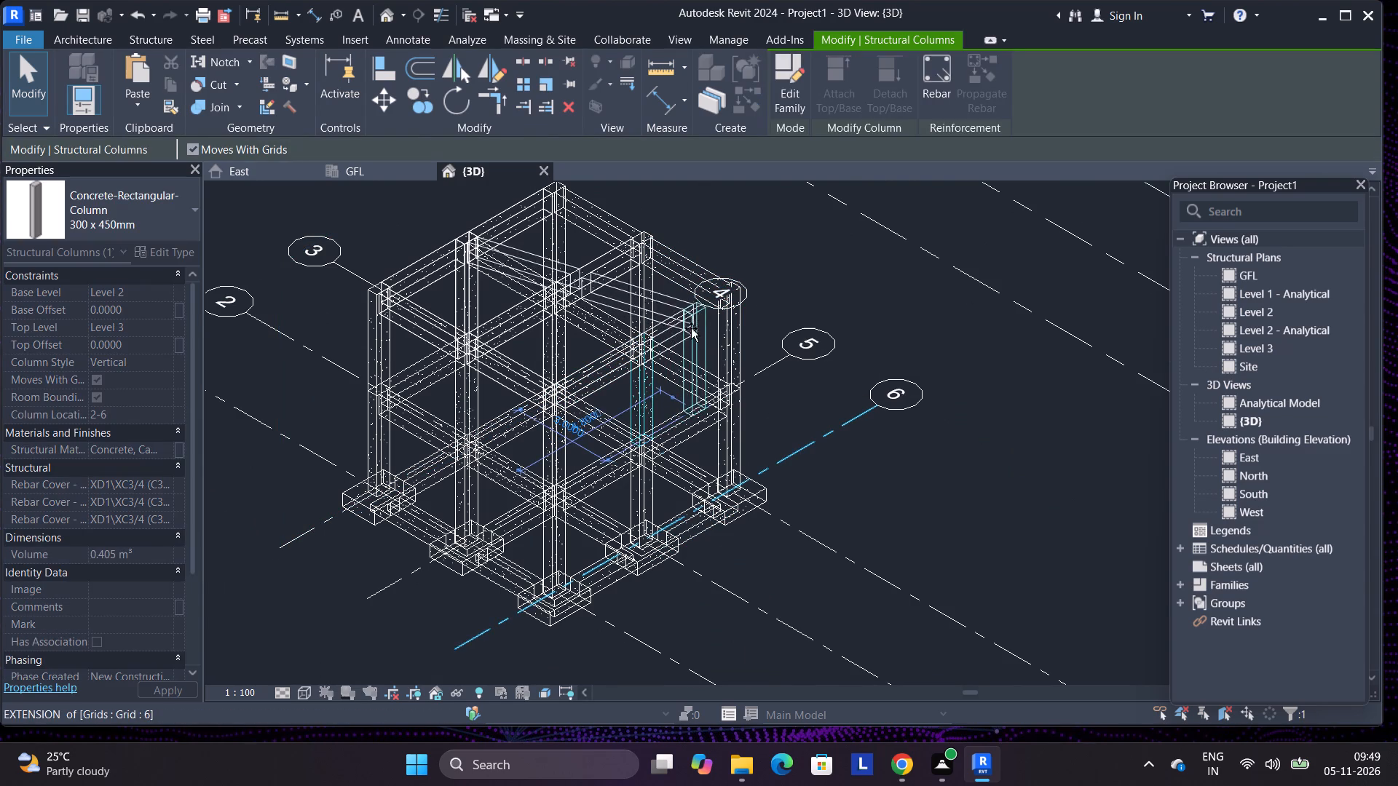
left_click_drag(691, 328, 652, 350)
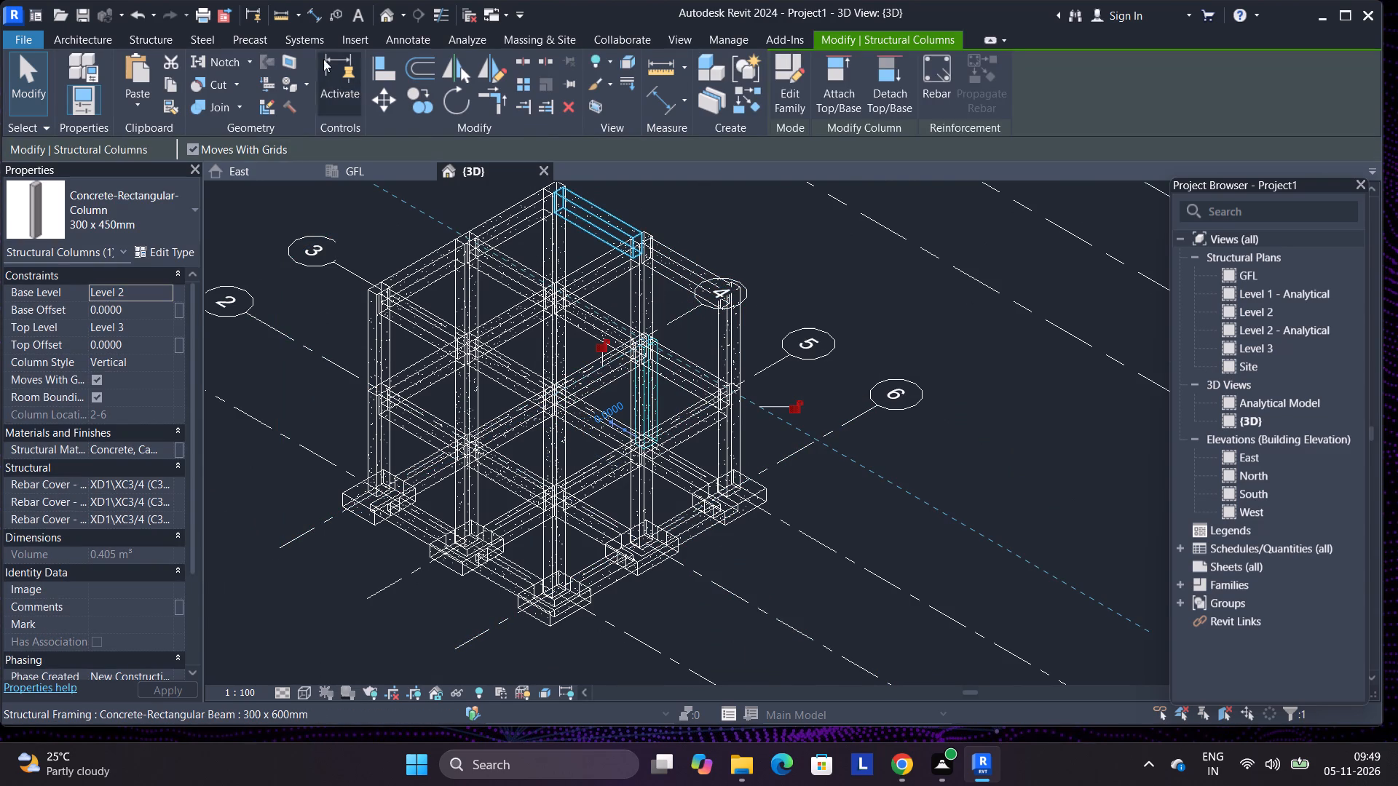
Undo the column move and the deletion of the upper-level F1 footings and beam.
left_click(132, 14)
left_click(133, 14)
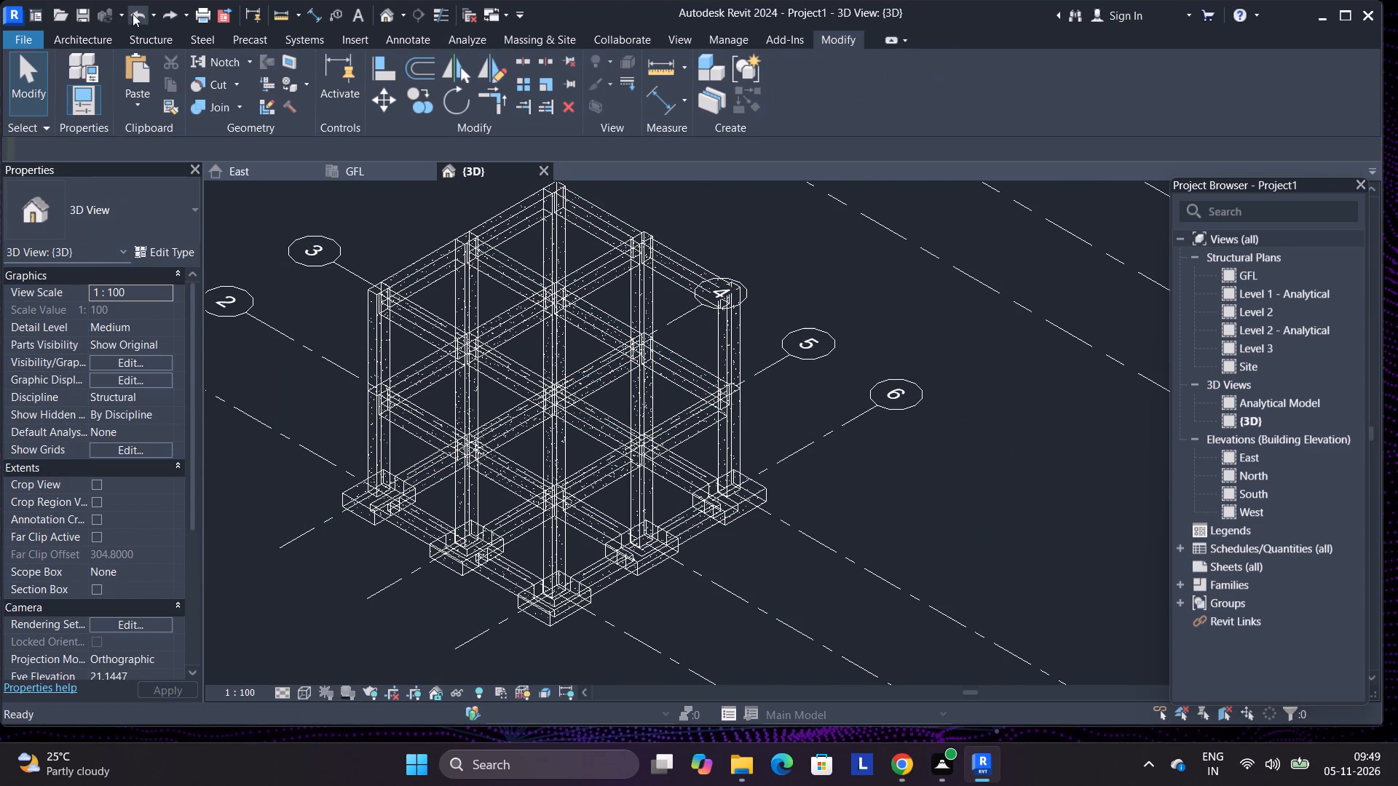
Delete six F1 footings on Level 2 and Level 3 in the 3D view, keeping beams and columns out of the selection.
scroll(569, 333, "down", 1)
scroll(700, 242, "up", 3)
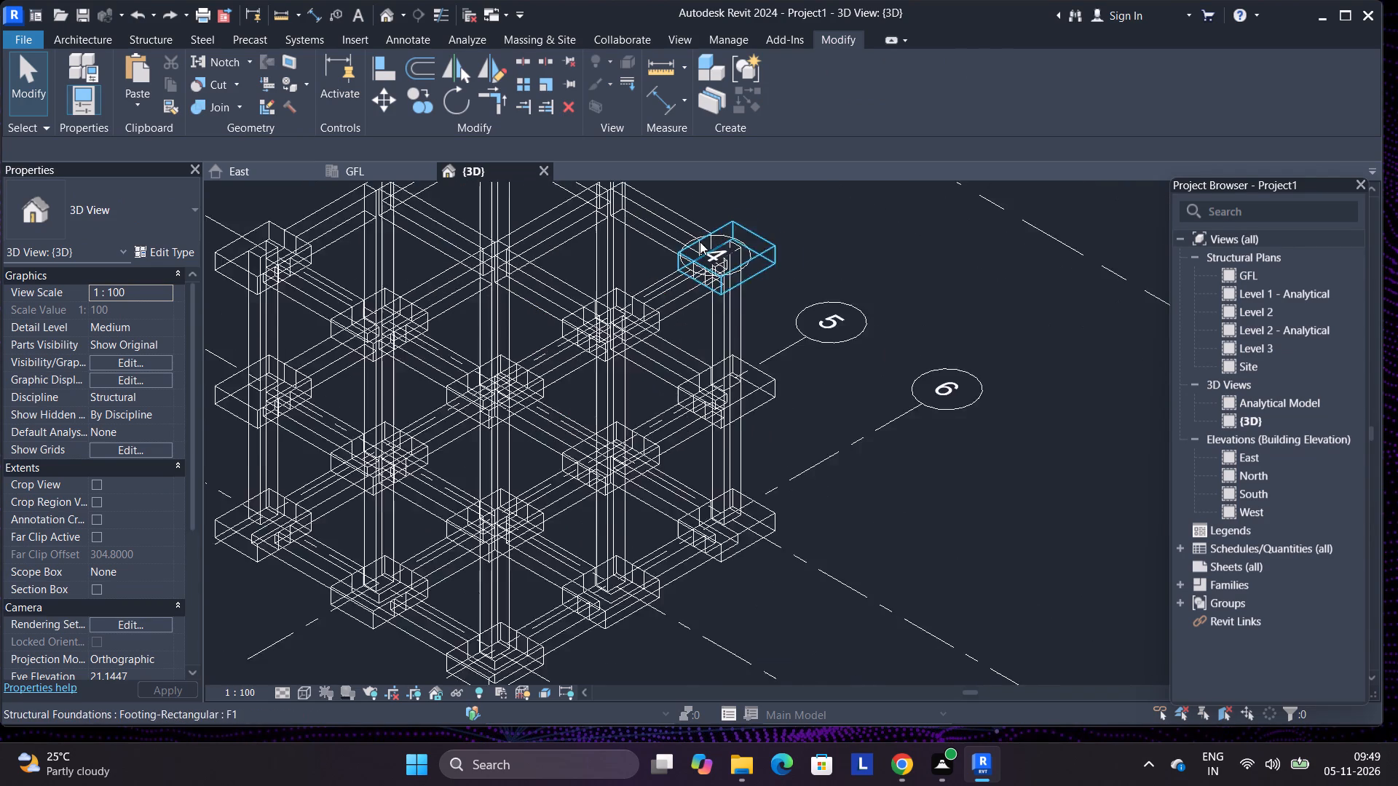
scroll(700, 242, "up", 2)
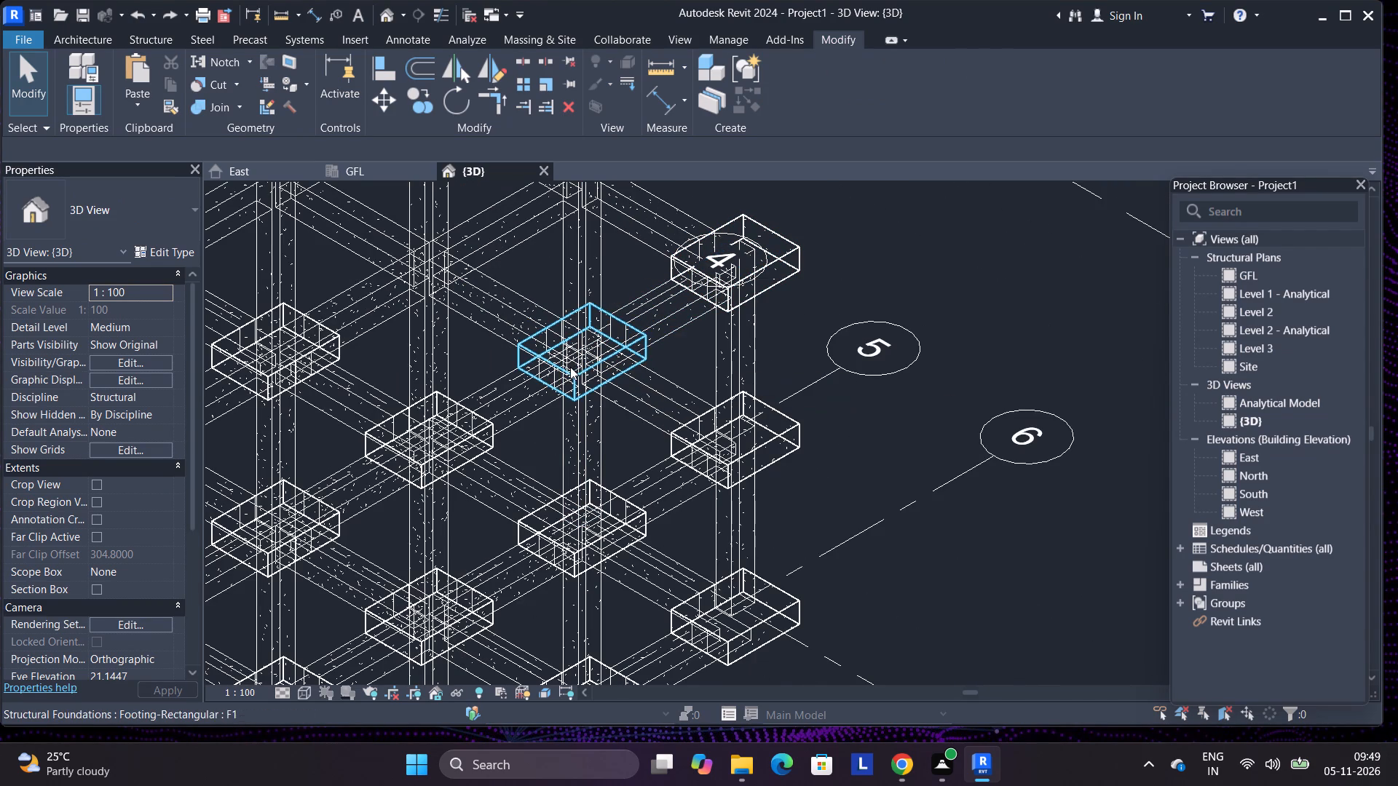
left_click(551, 368)
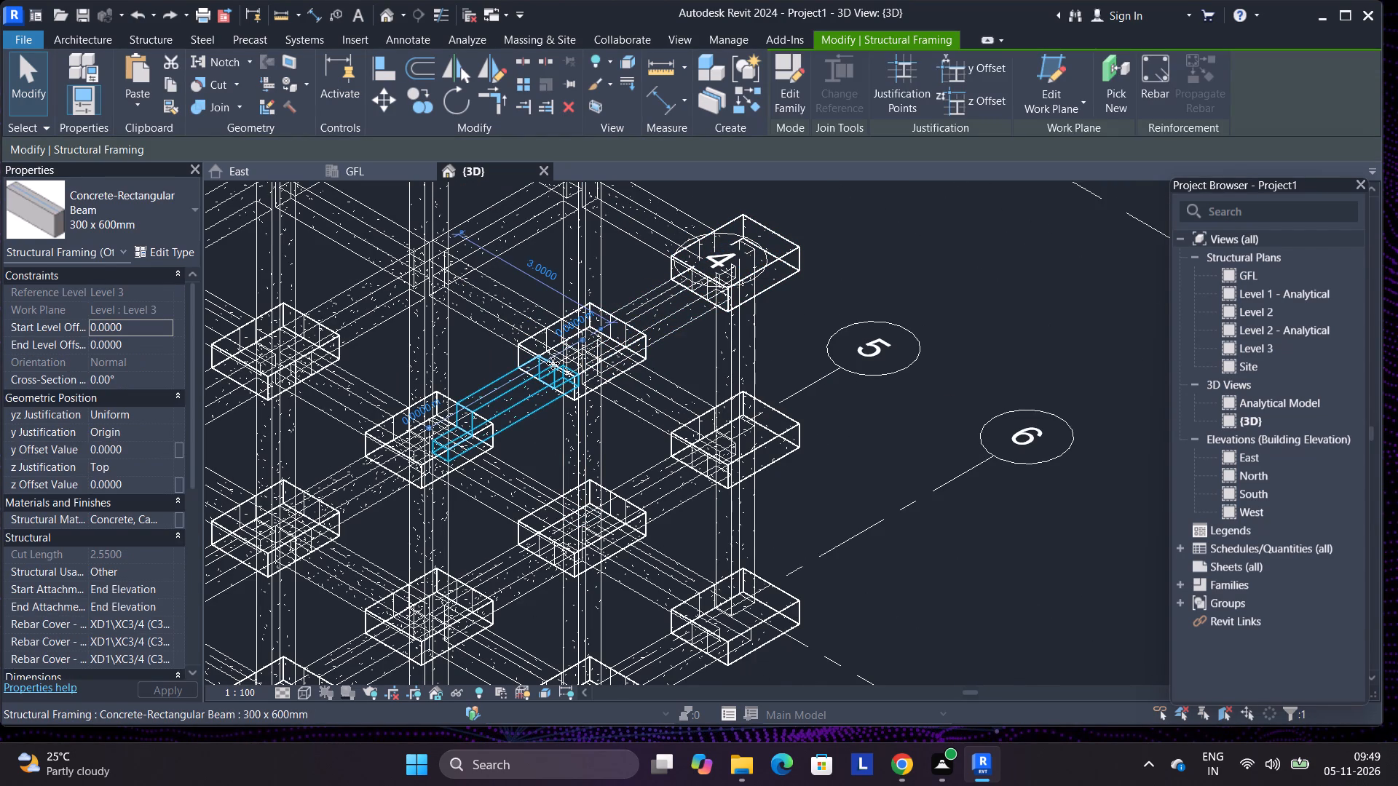
key("Escape")
left_click(524, 352)
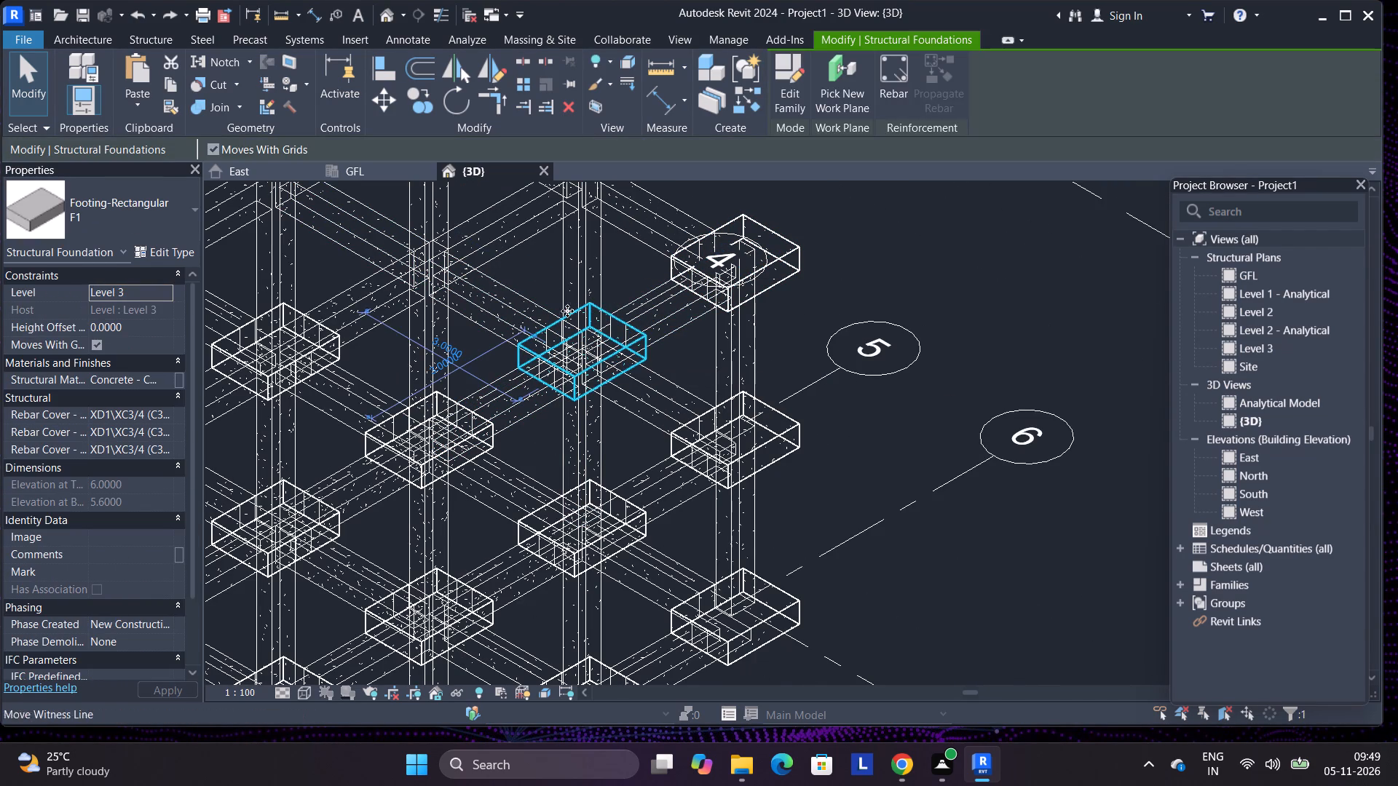
left_click(727, 298, "ctrl")
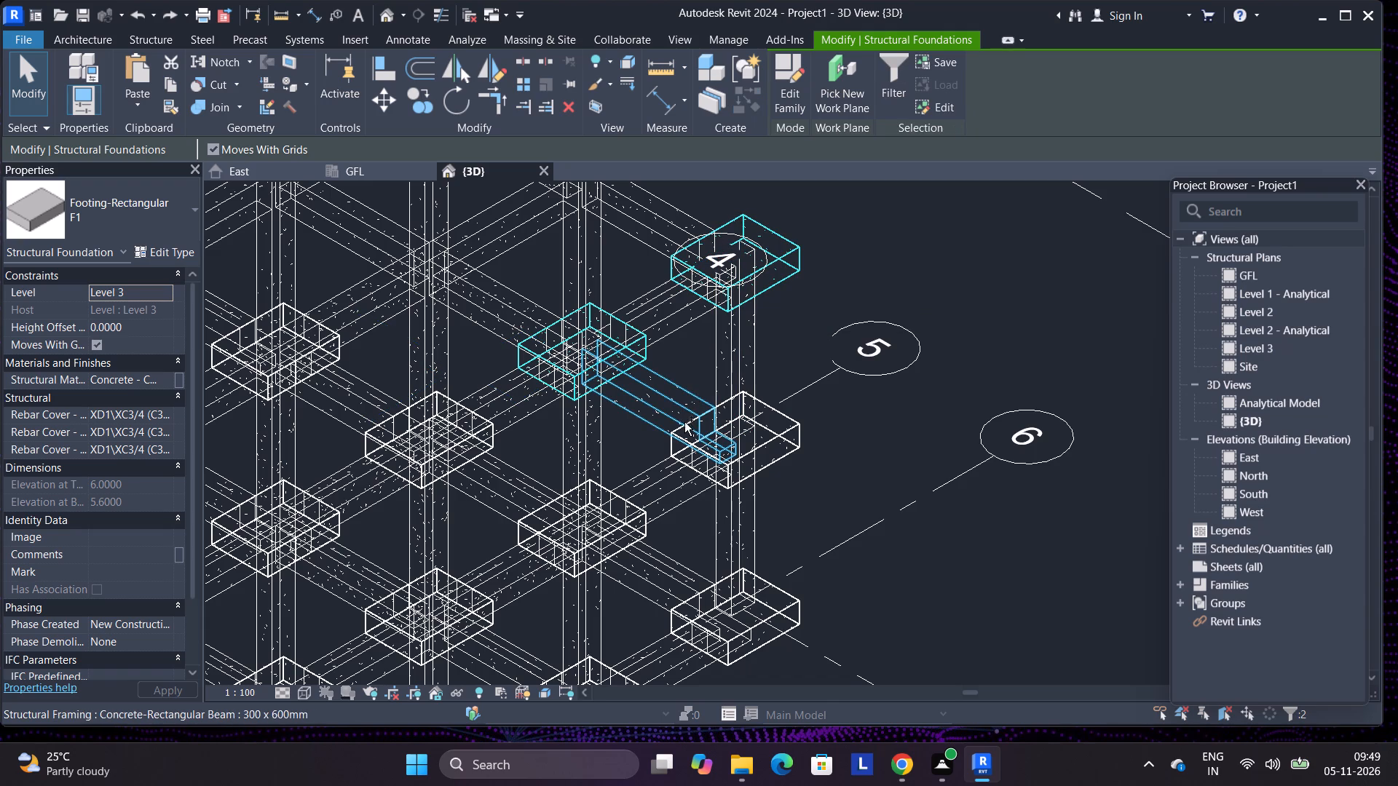
left_click(676, 435, "ctrl")
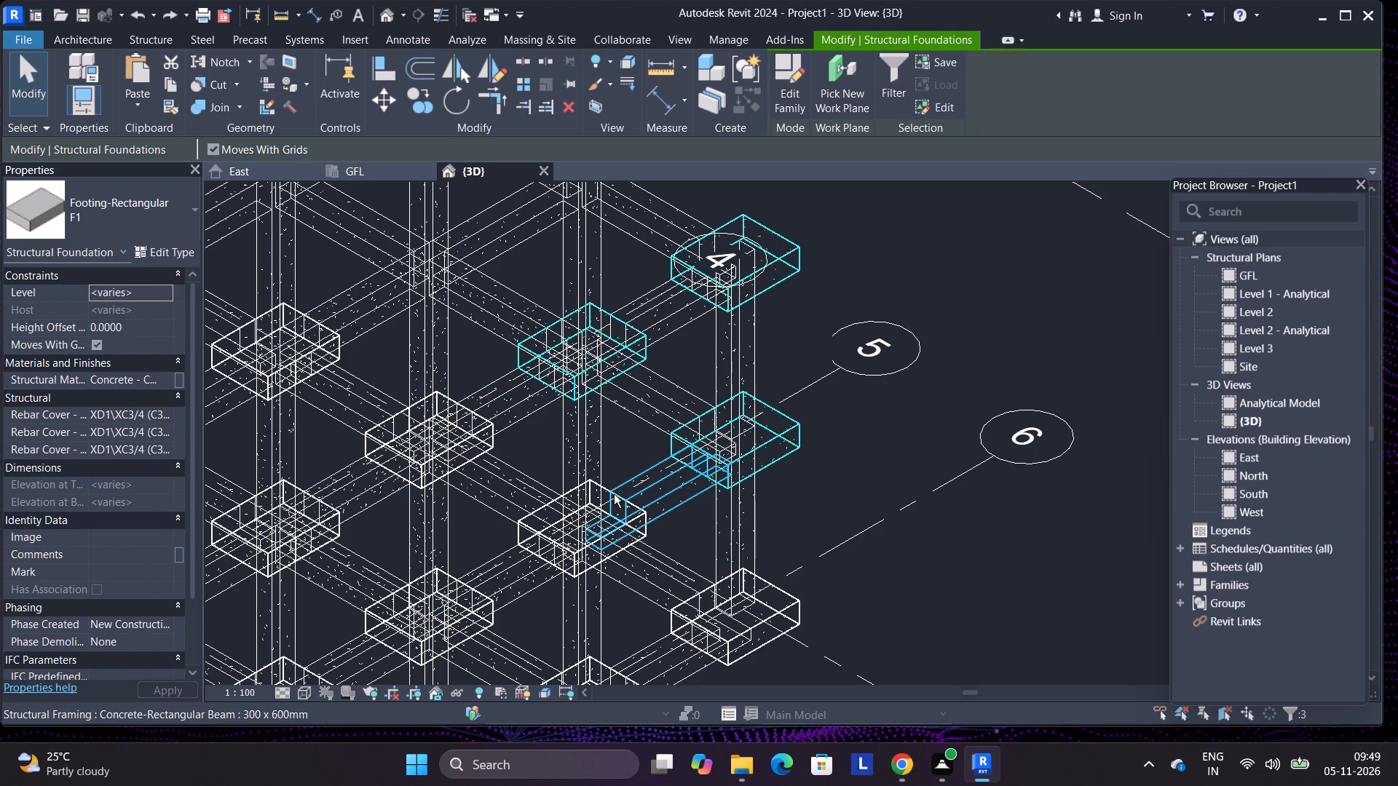
left_click(516, 530, "ctrl")
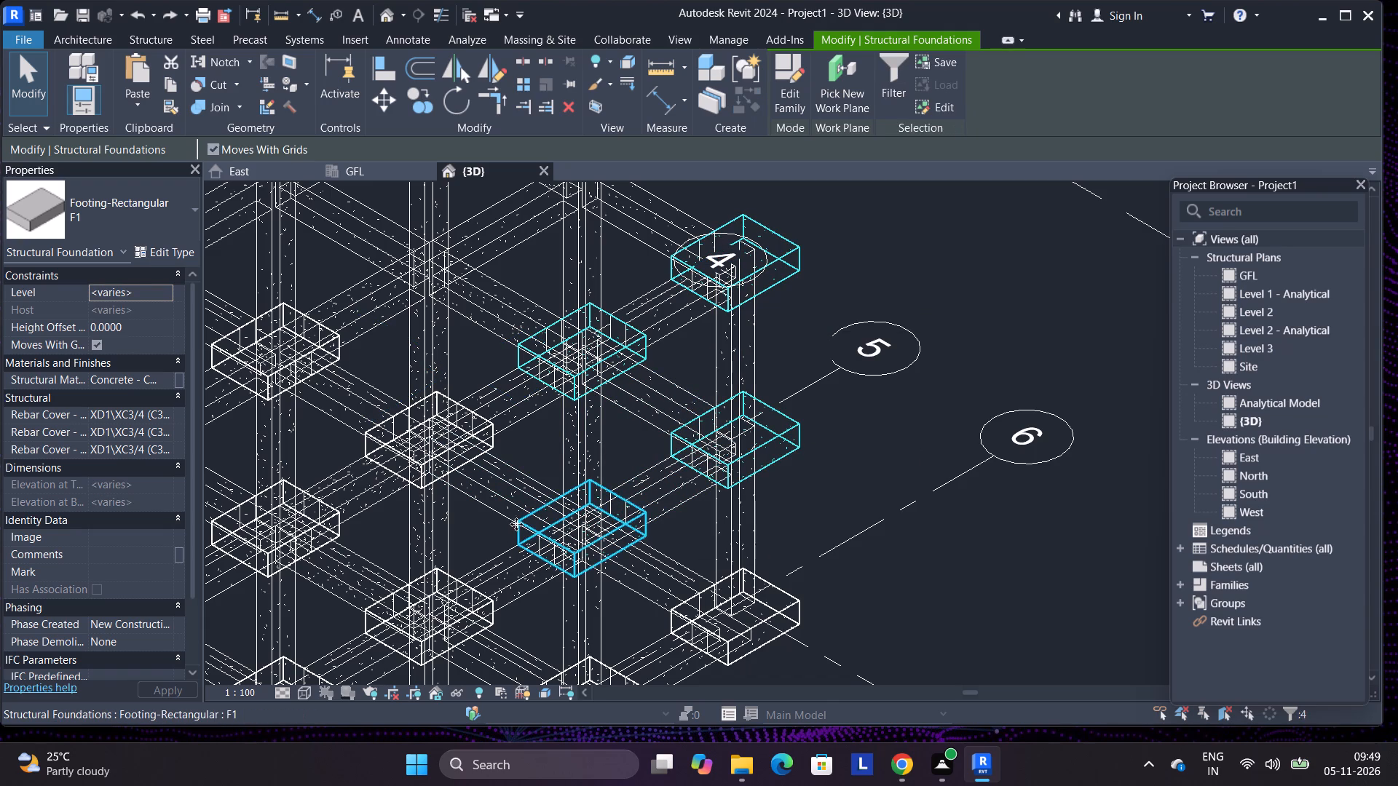
left_click(363, 445, "ctrl")
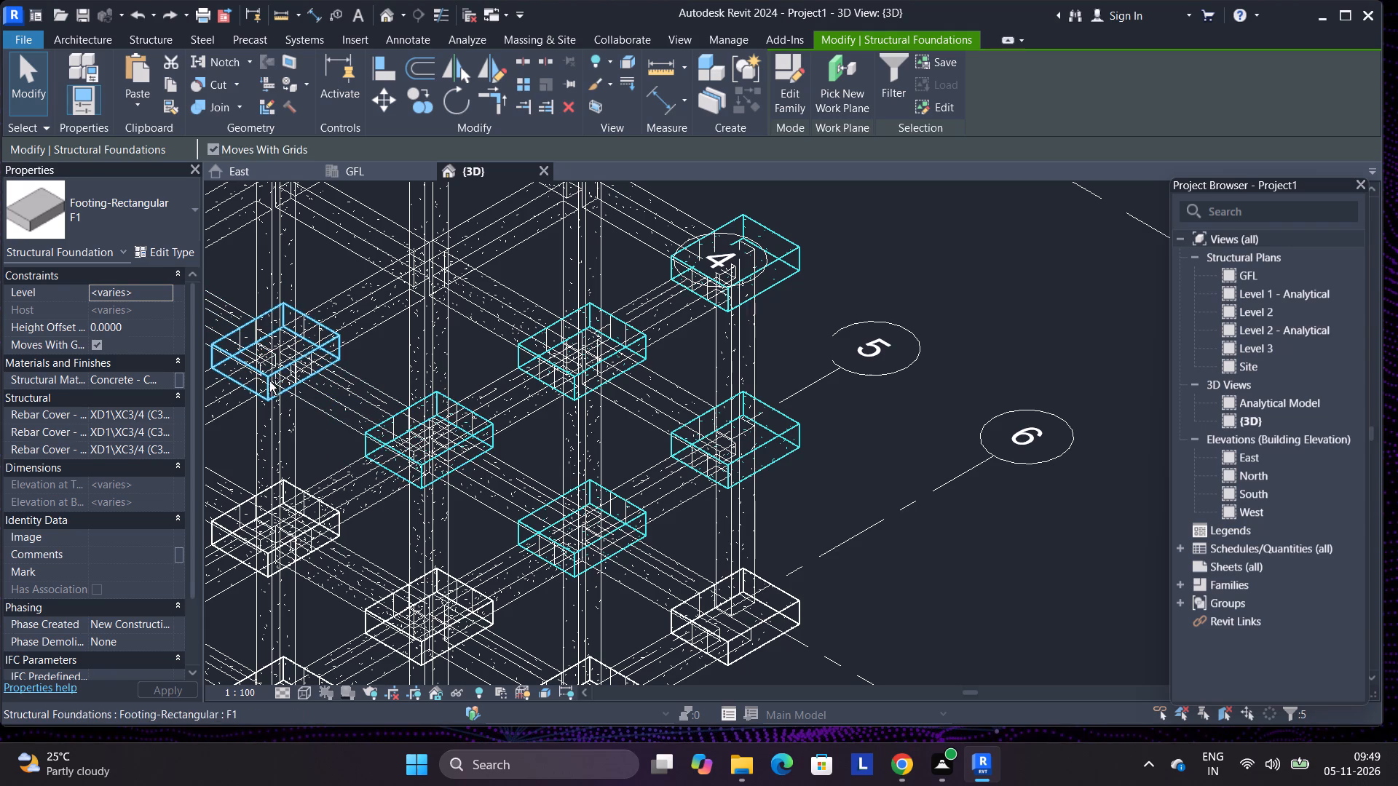
left_click(253, 384, "ctrl")
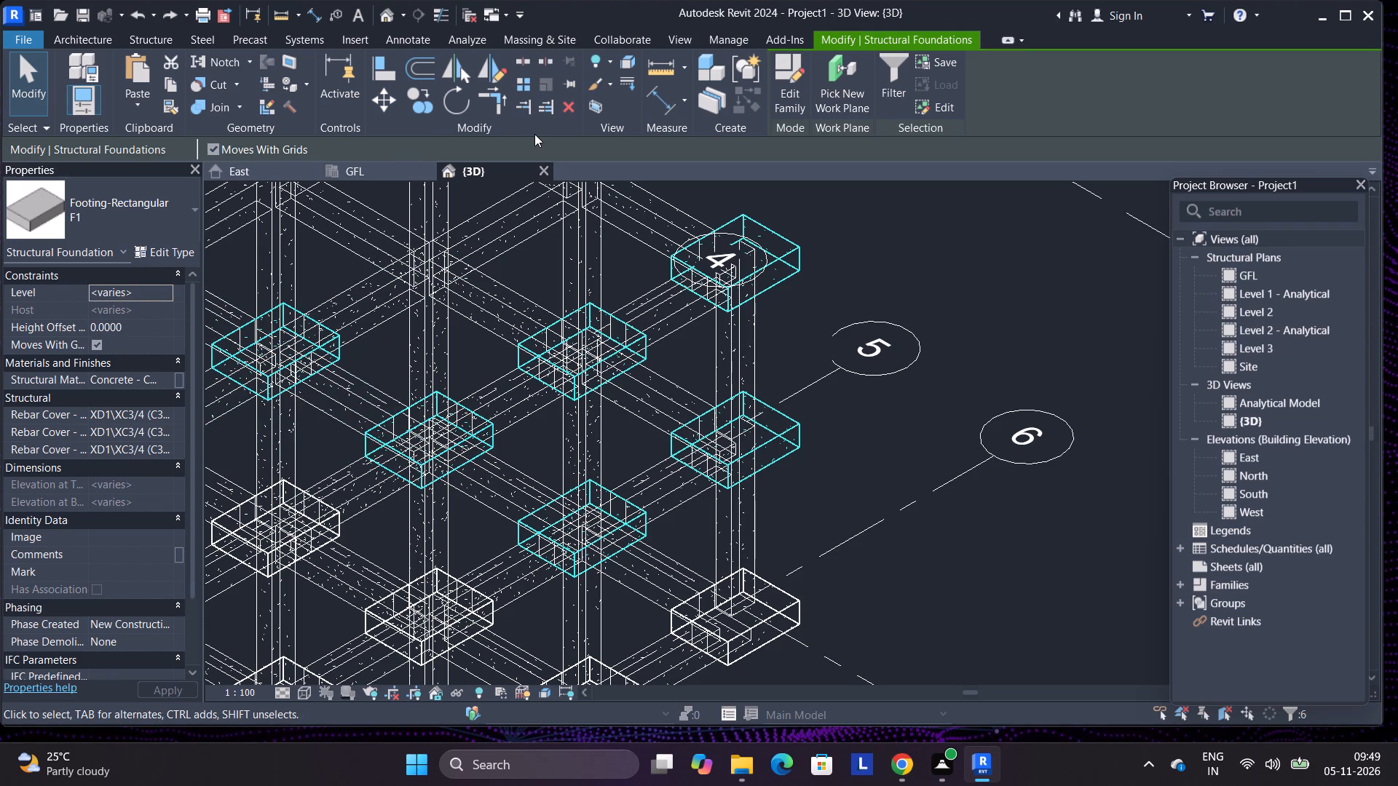
key("Delete")
Examine the frame from several angles in the 3D view for F1 footings remaining on the upper levels.
scroll(735, 276, "down", 4)
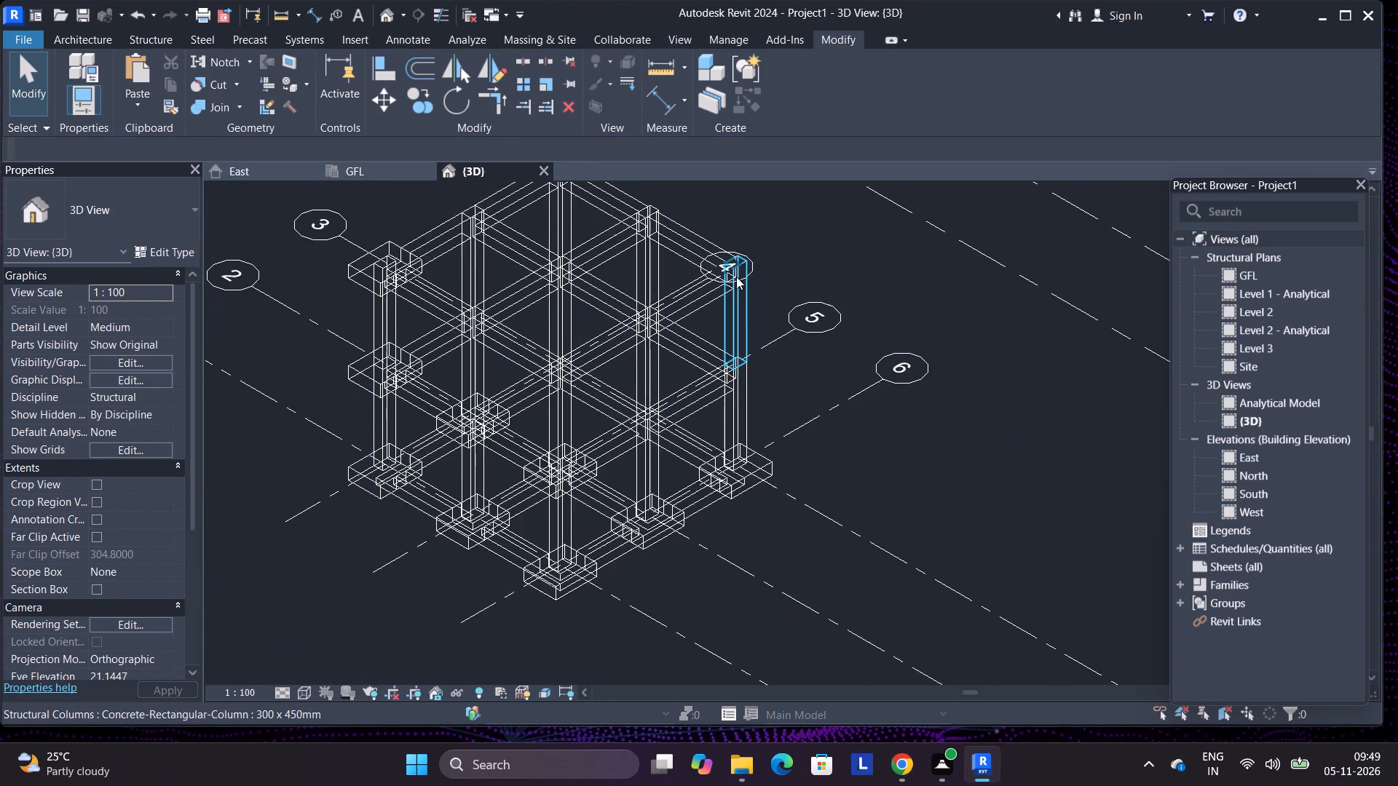
scroll(673, 323, "down", 3)
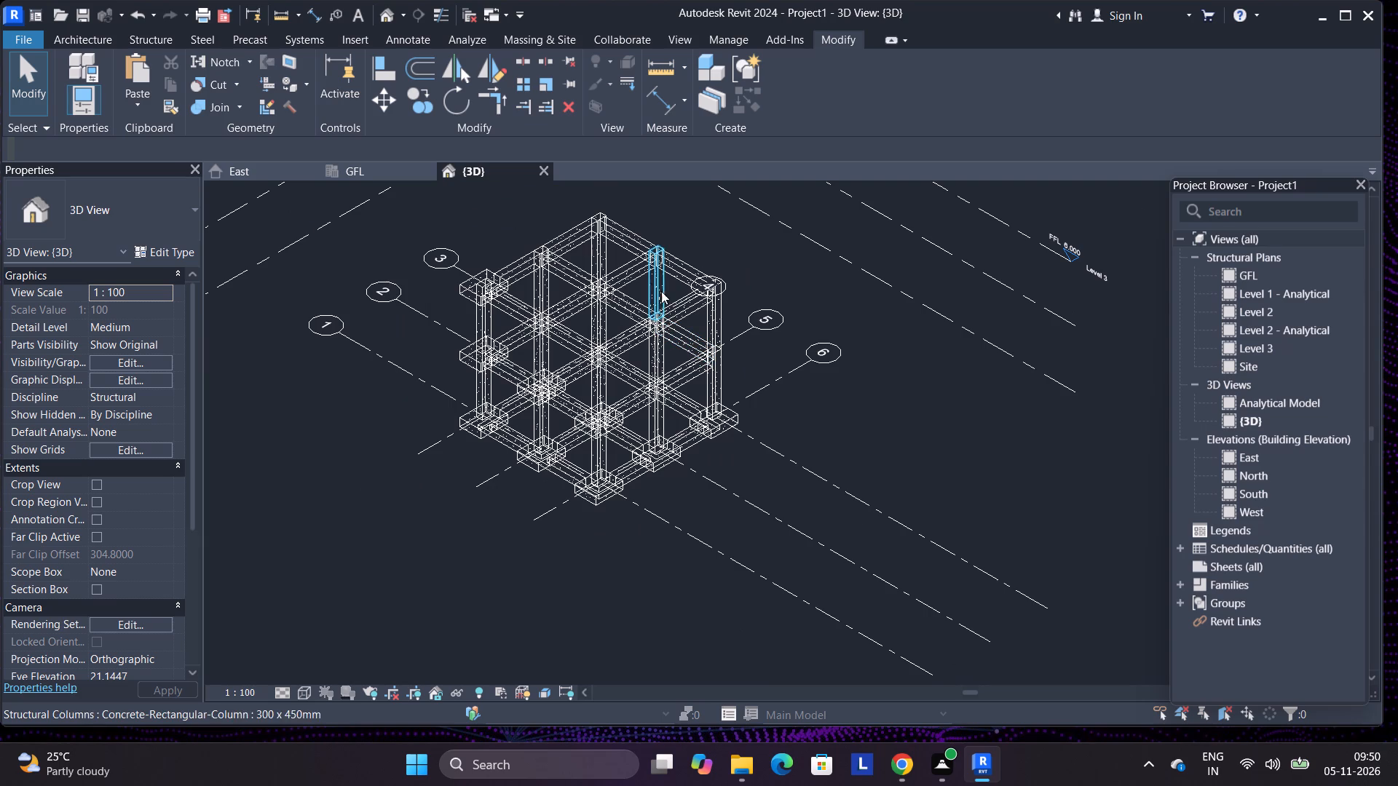
scroll(653, 239, "up", 4)
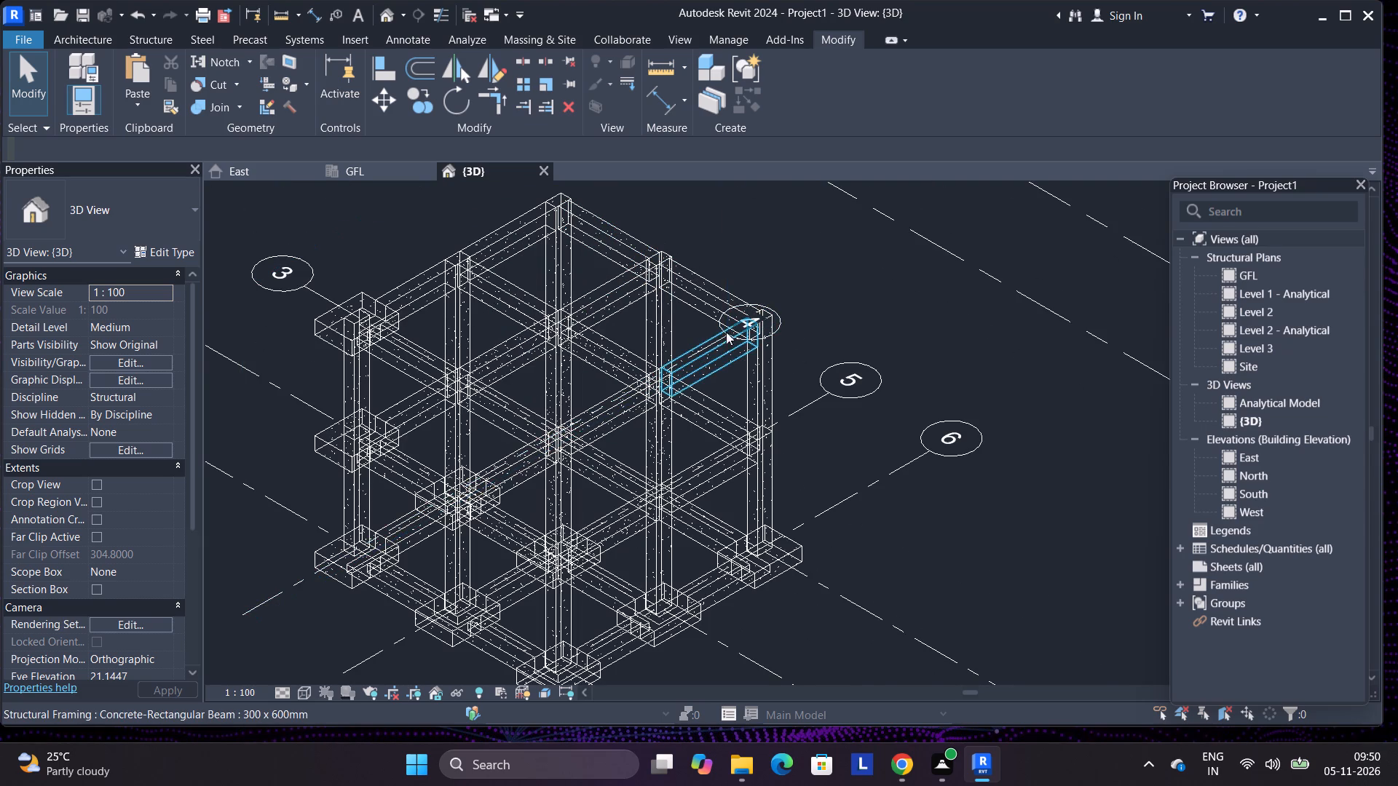
scroll(705, 370, "down", 1)
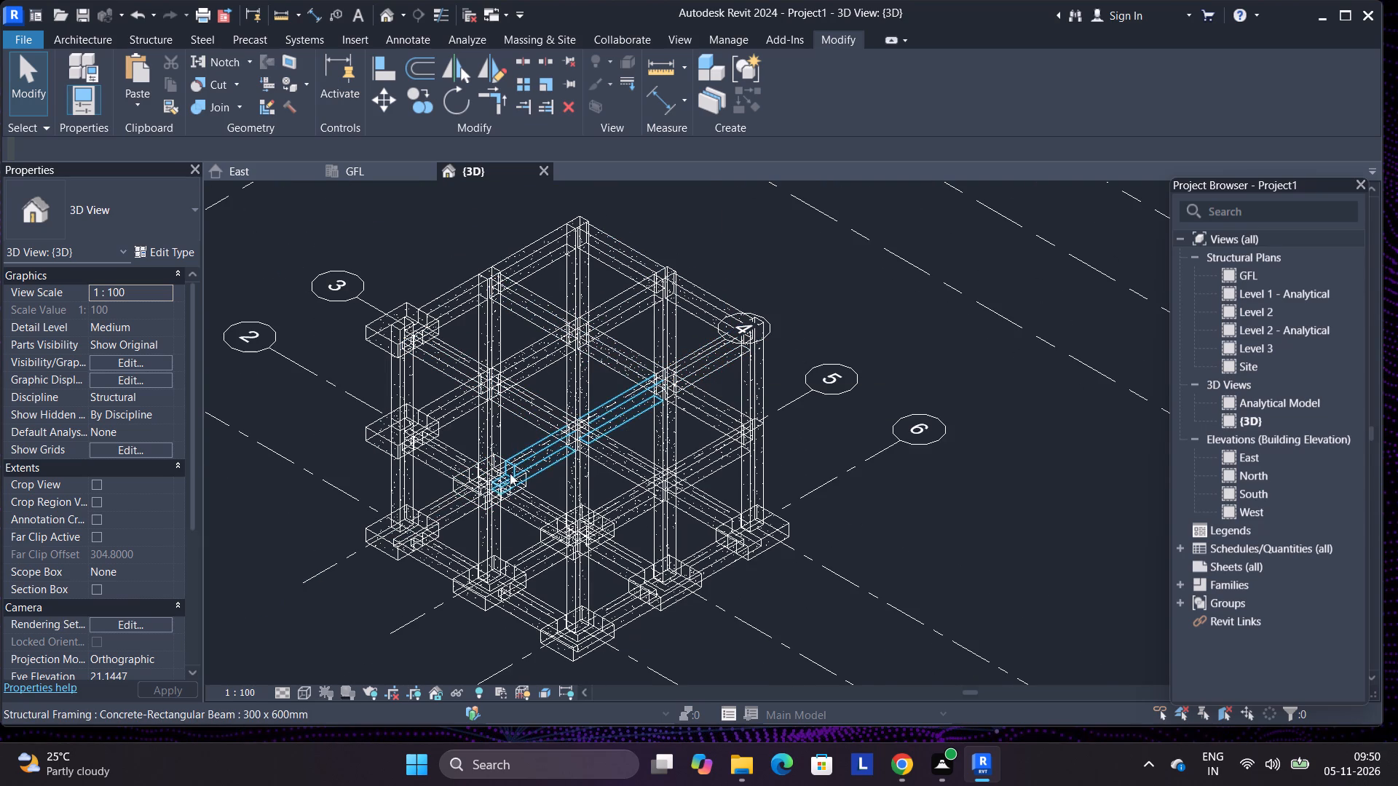
scroll(612, 429, "down", 8)
scroll(668, 505, "down", 2)
scroll(657, 494, "up", 6)
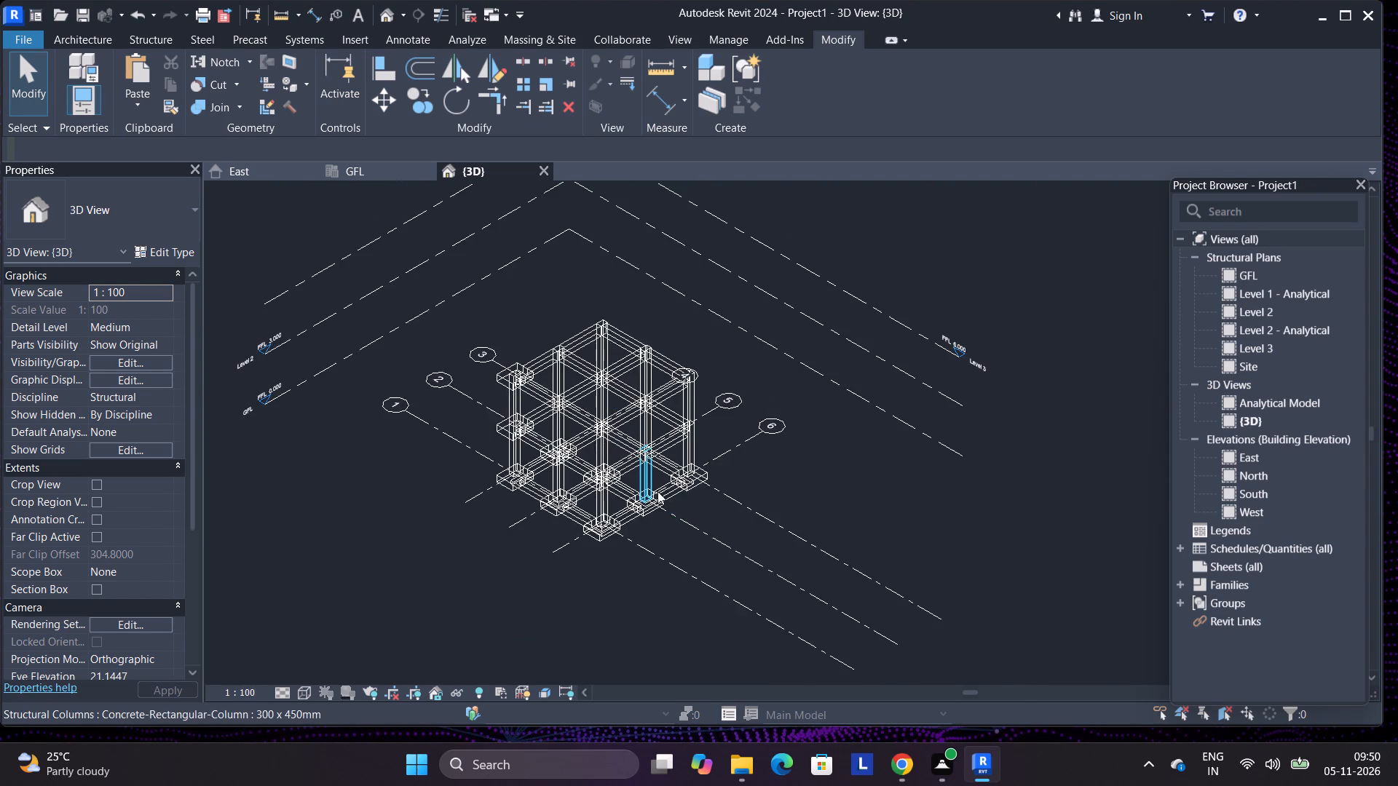
scroll(628, 450, "up", 3)
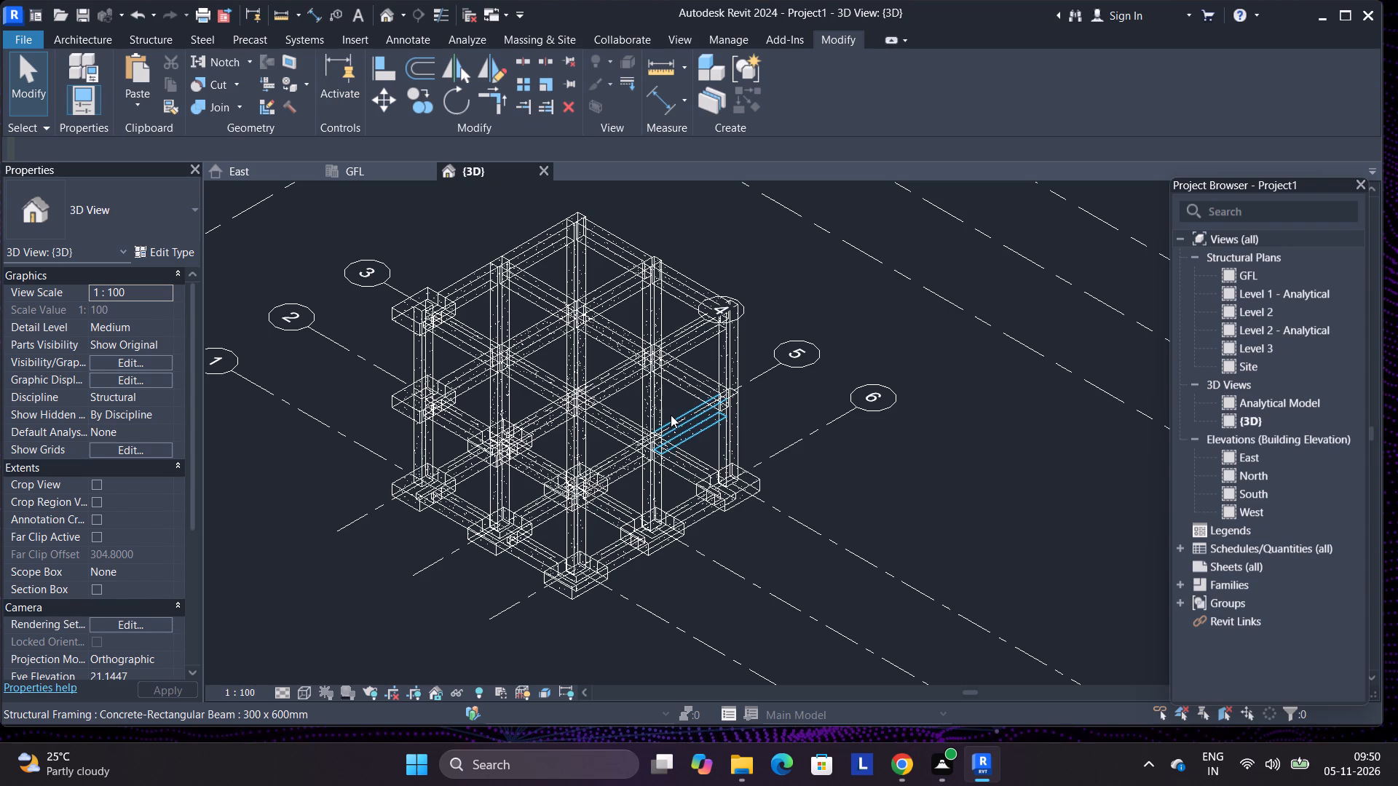
middle_click_drag(671, 405, 666, 386, "shift")
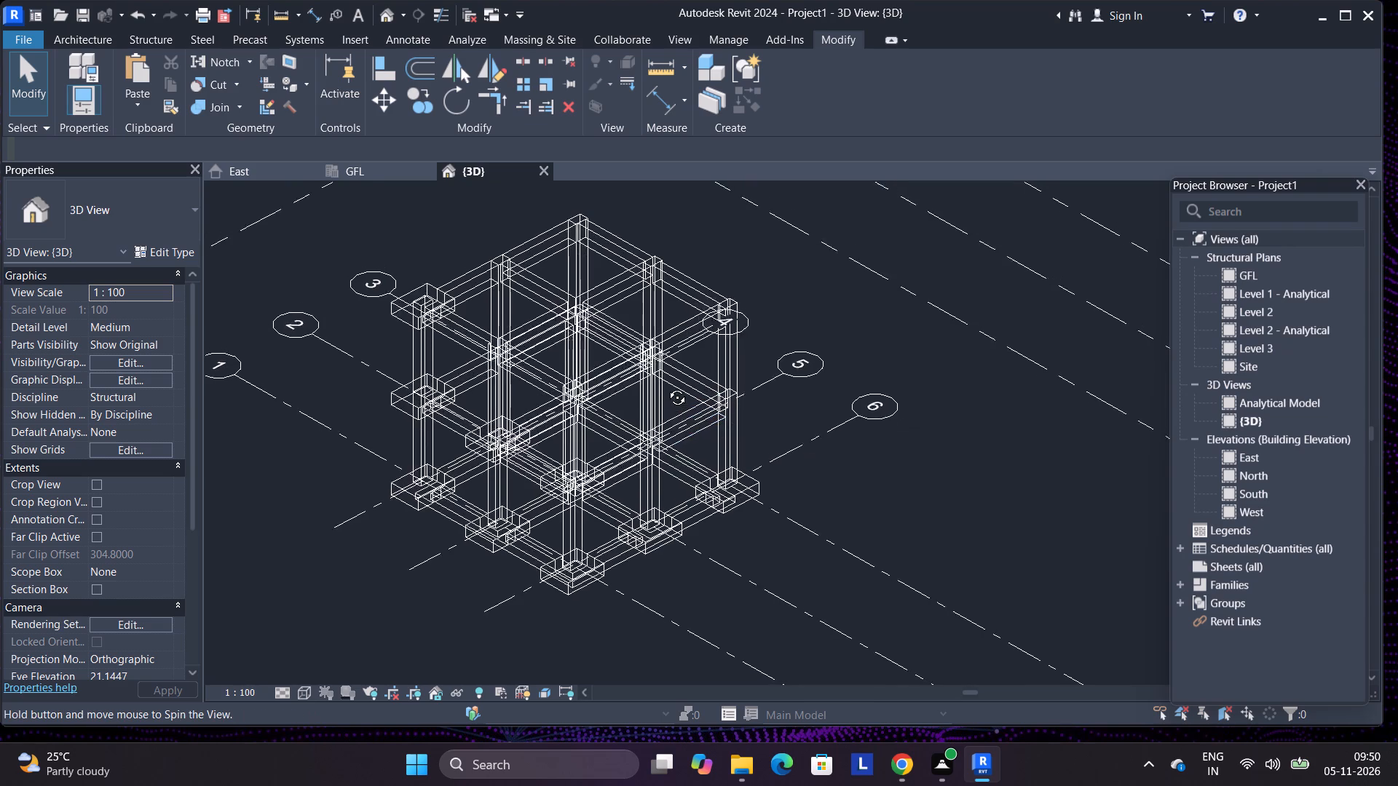
middle_click_drag(666, 386, 830, 354, "shift")
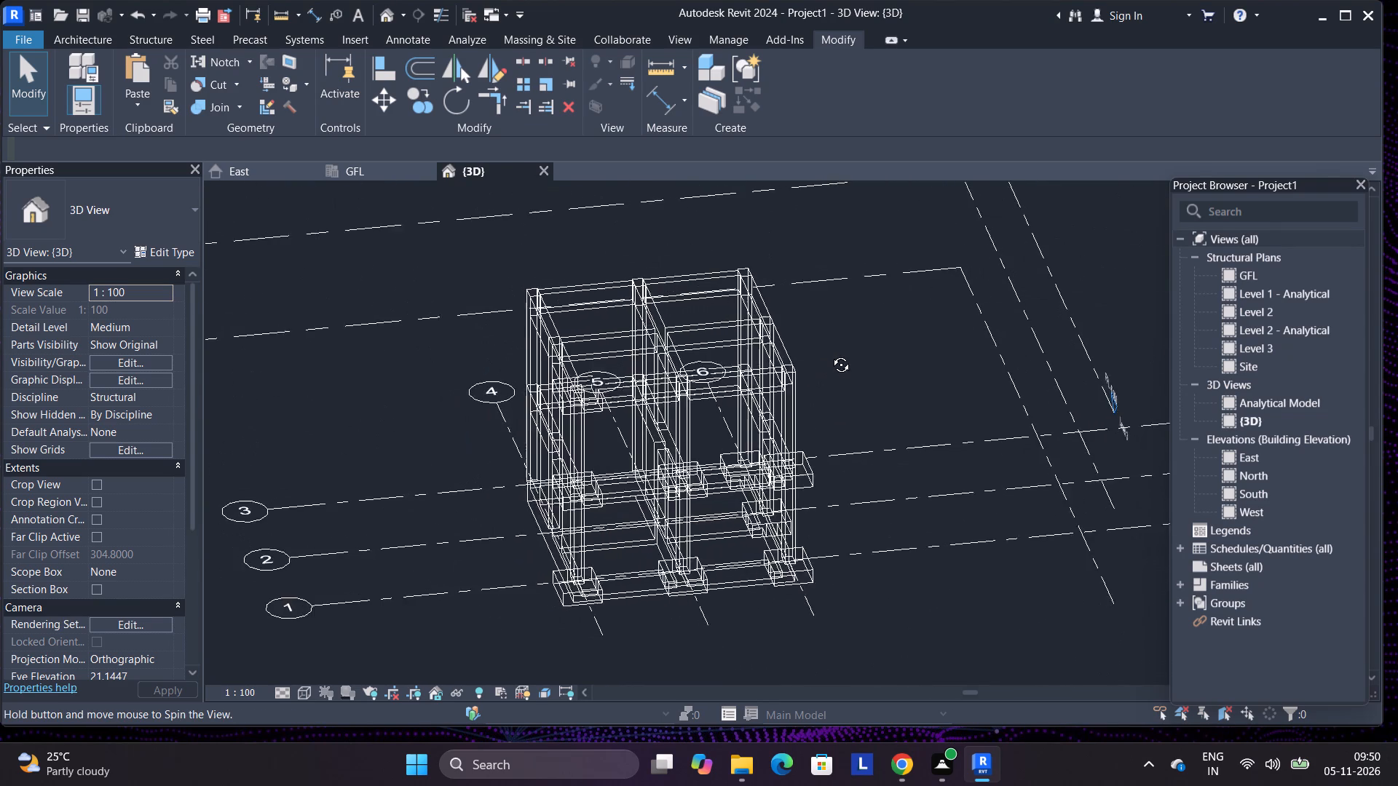
middle_click_drag(830, 354, 834, 287, "shift")
middle_click_drag(730, 643, 719, 436, "shift")
scroll(727, 614, "down", 1, "shift")
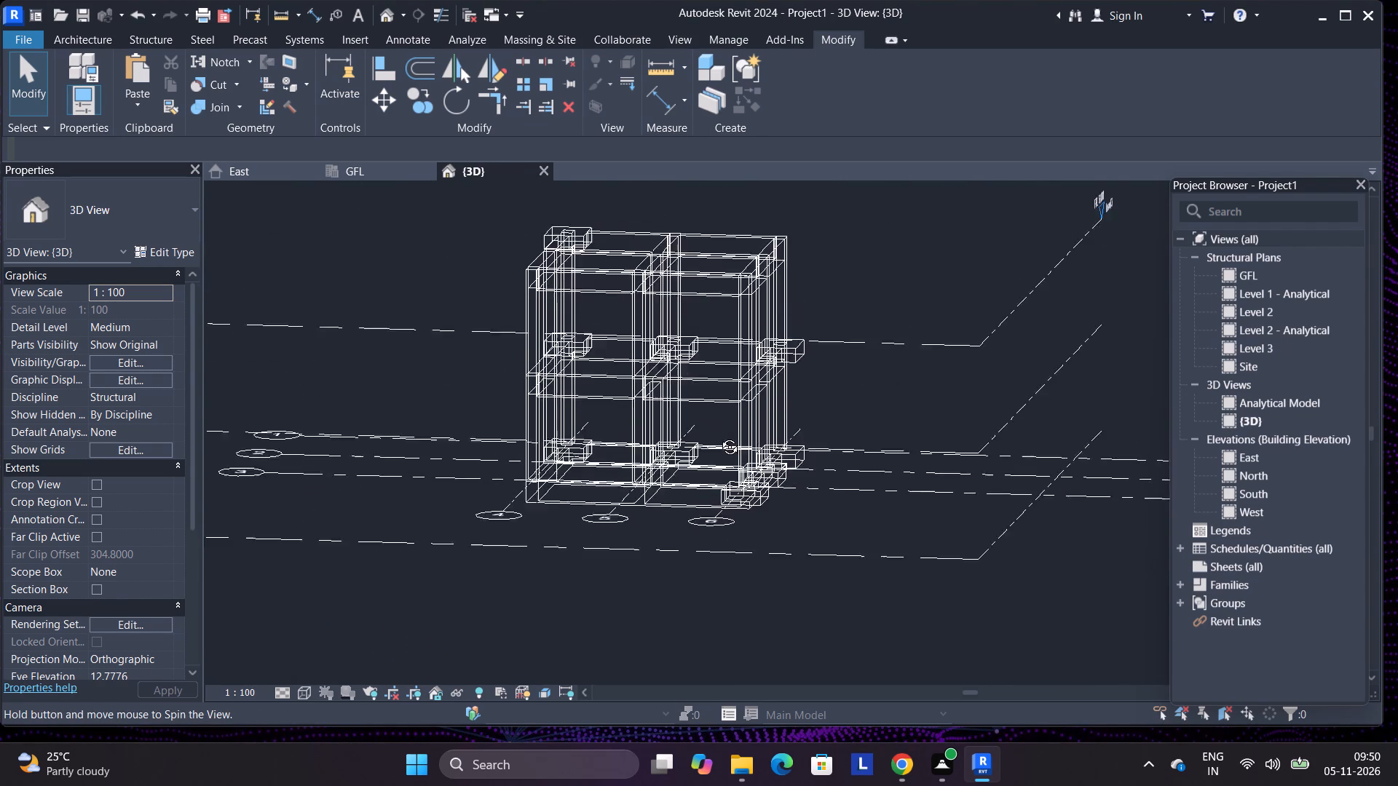
middle_click_drag(719, 436, 711, 261, "shift")
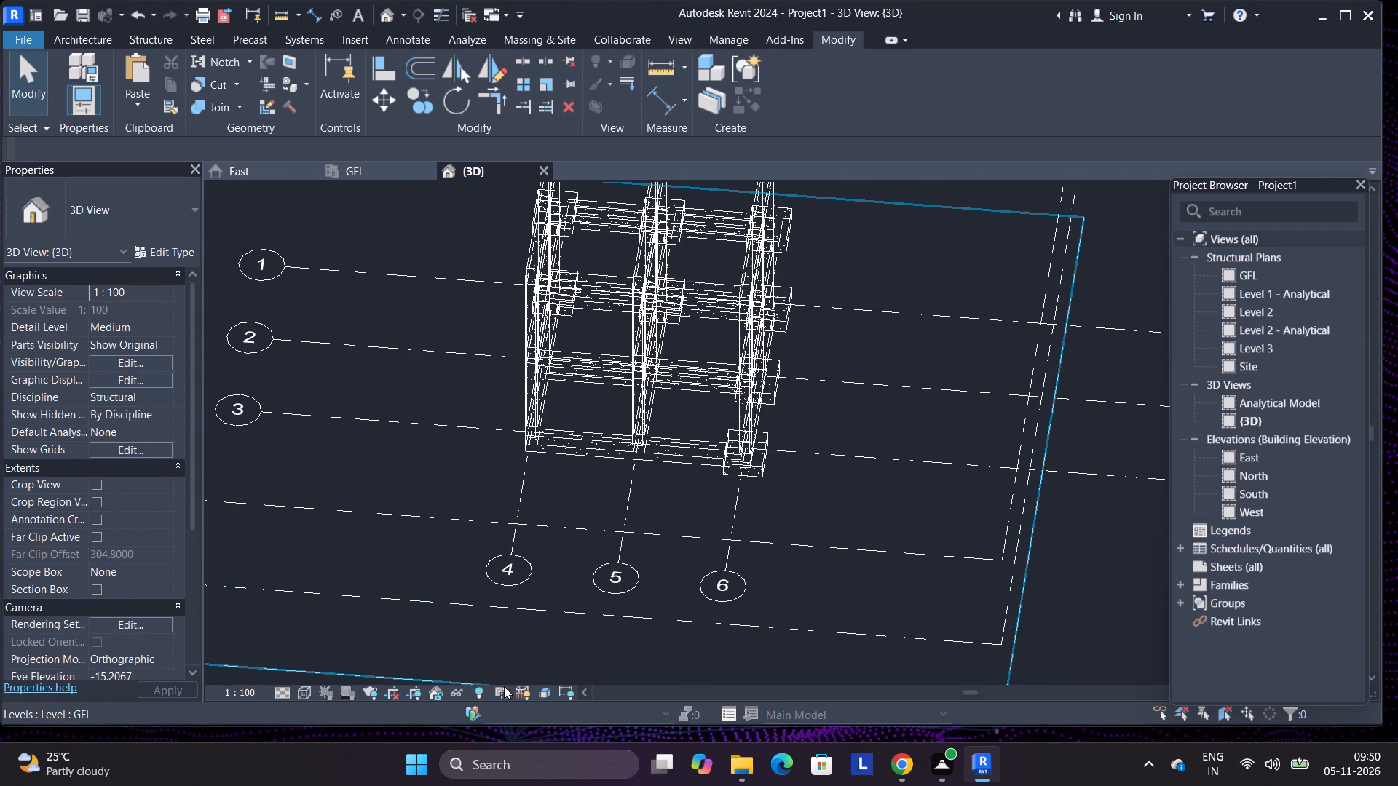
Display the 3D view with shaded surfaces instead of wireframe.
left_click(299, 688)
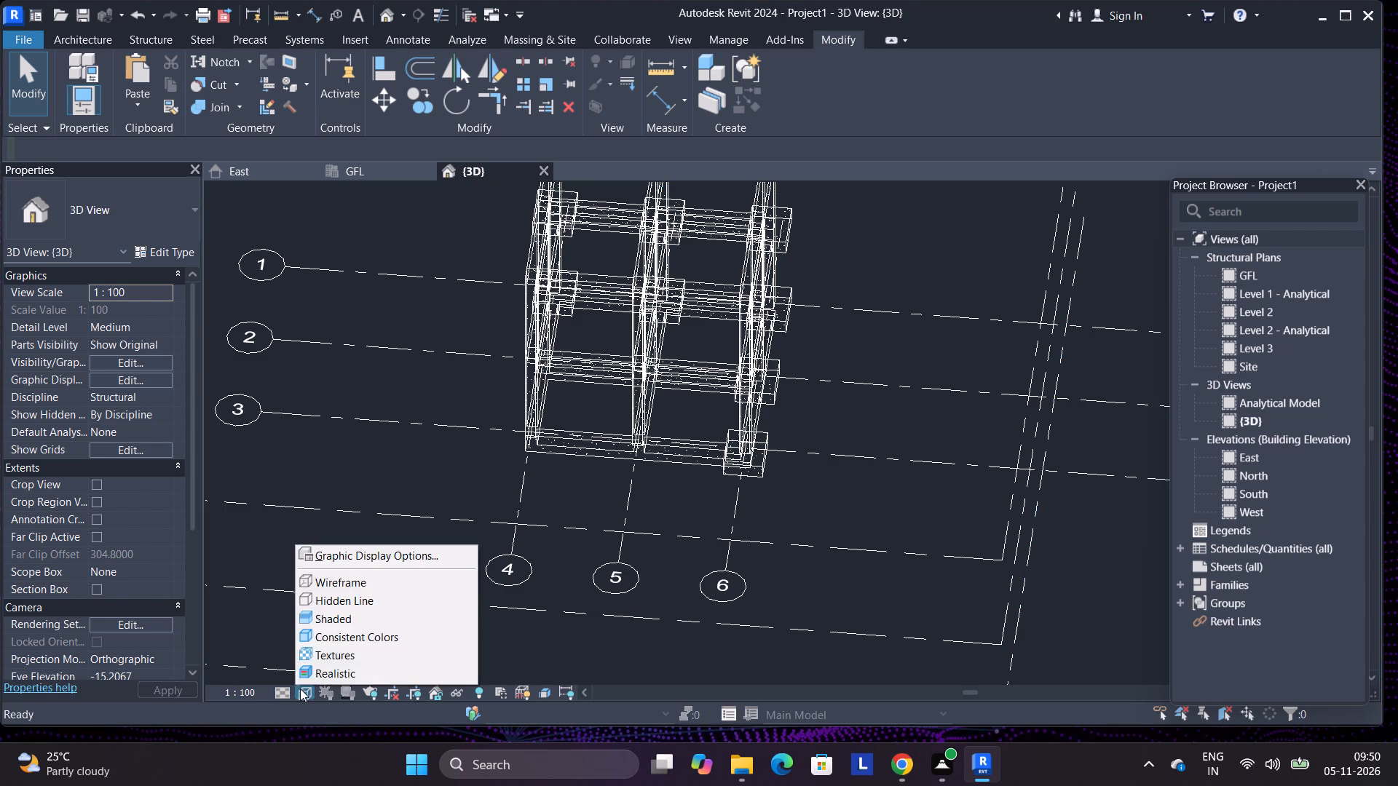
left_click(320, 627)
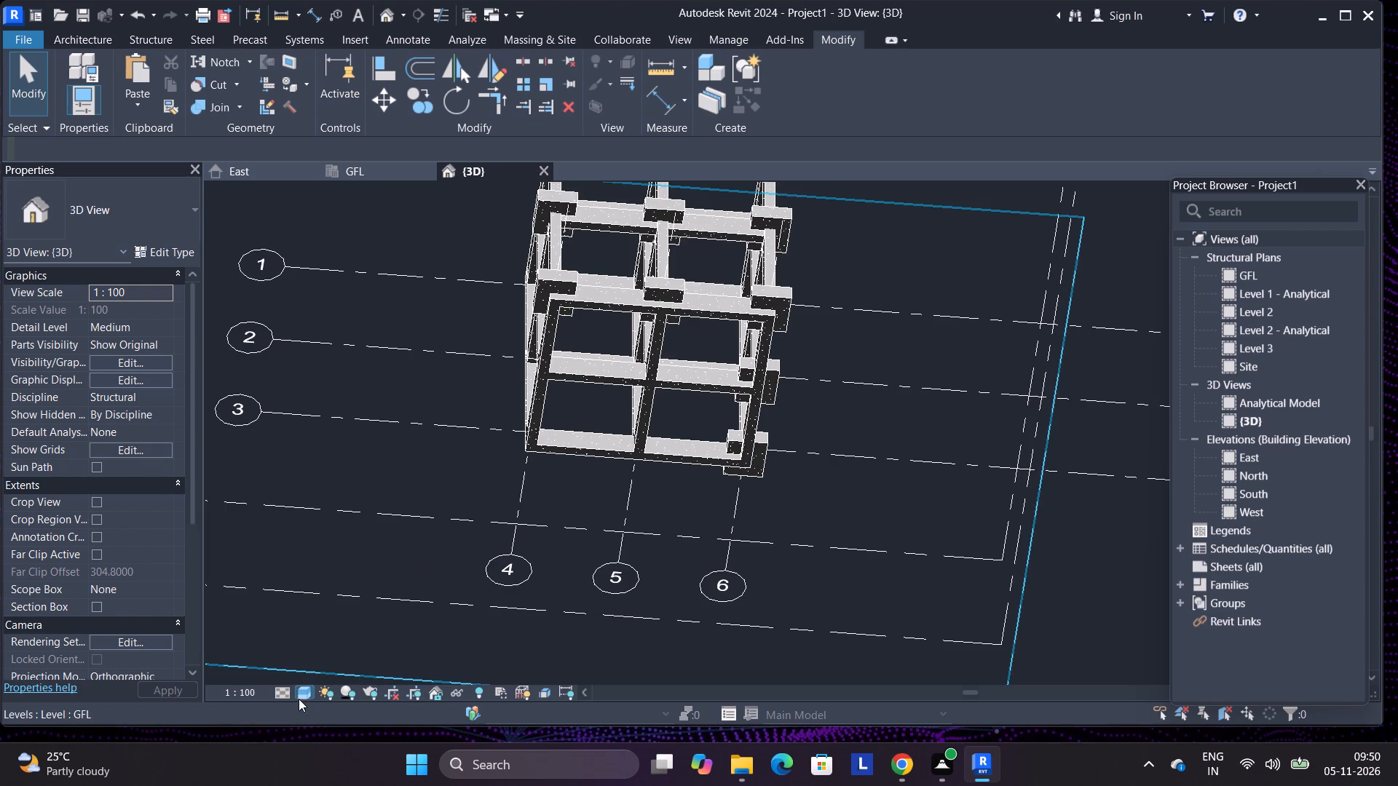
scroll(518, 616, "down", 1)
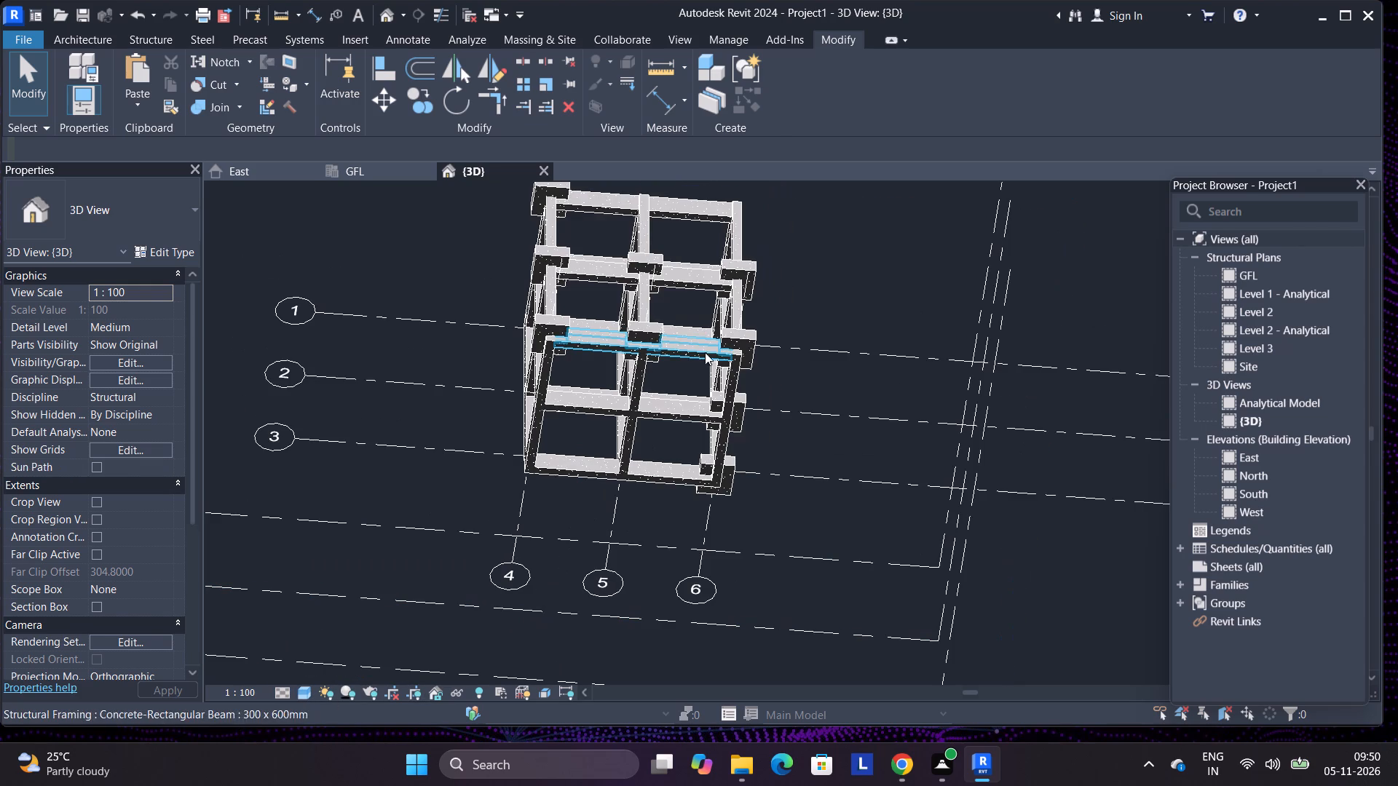
In the East elevation, undo the modelled beams and columns on all levels.
left_click(283, 171)
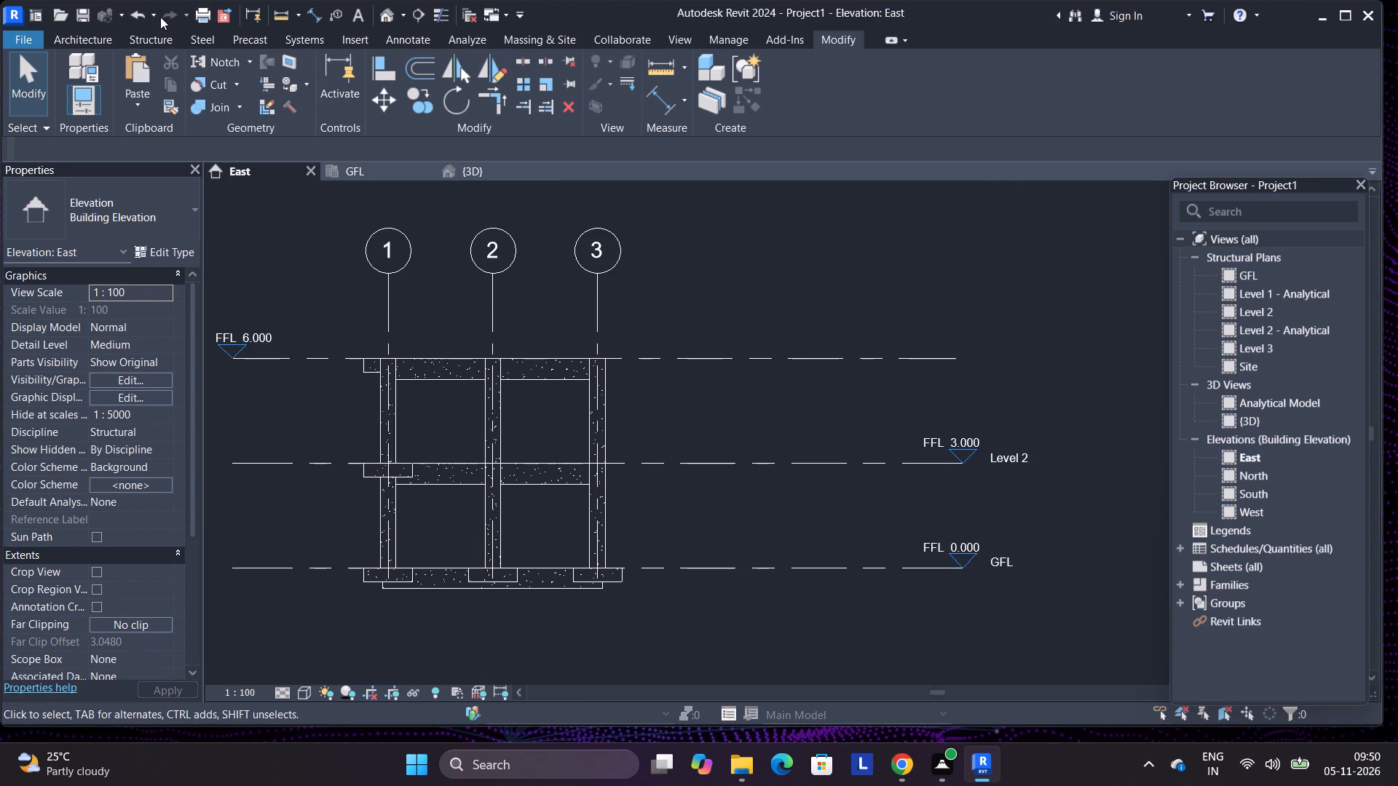
triple_click(145, 17)
triple_click(144, 17)
triple_click(144, 17)
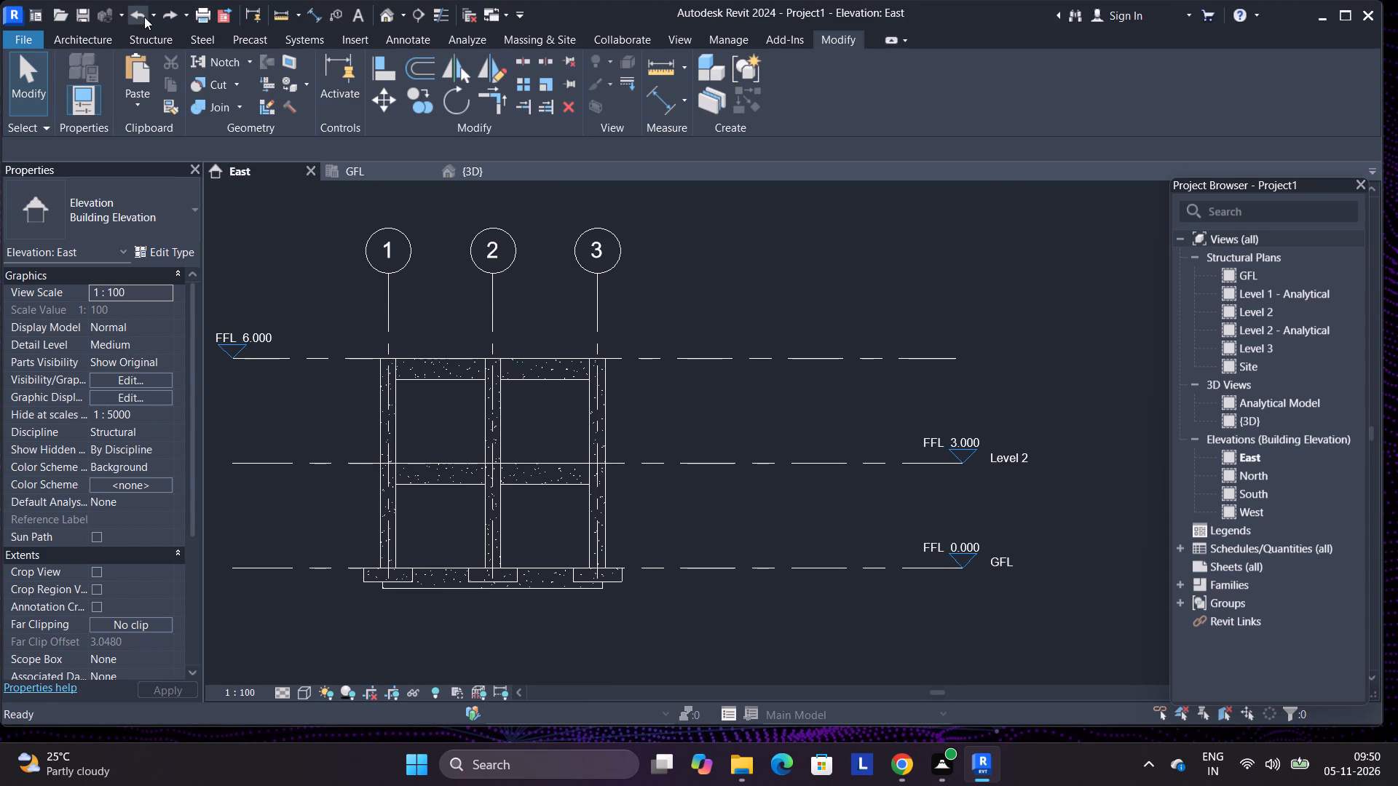
triple_click(144, 17)
left_click(144, 17)
triple_click(144, 17)
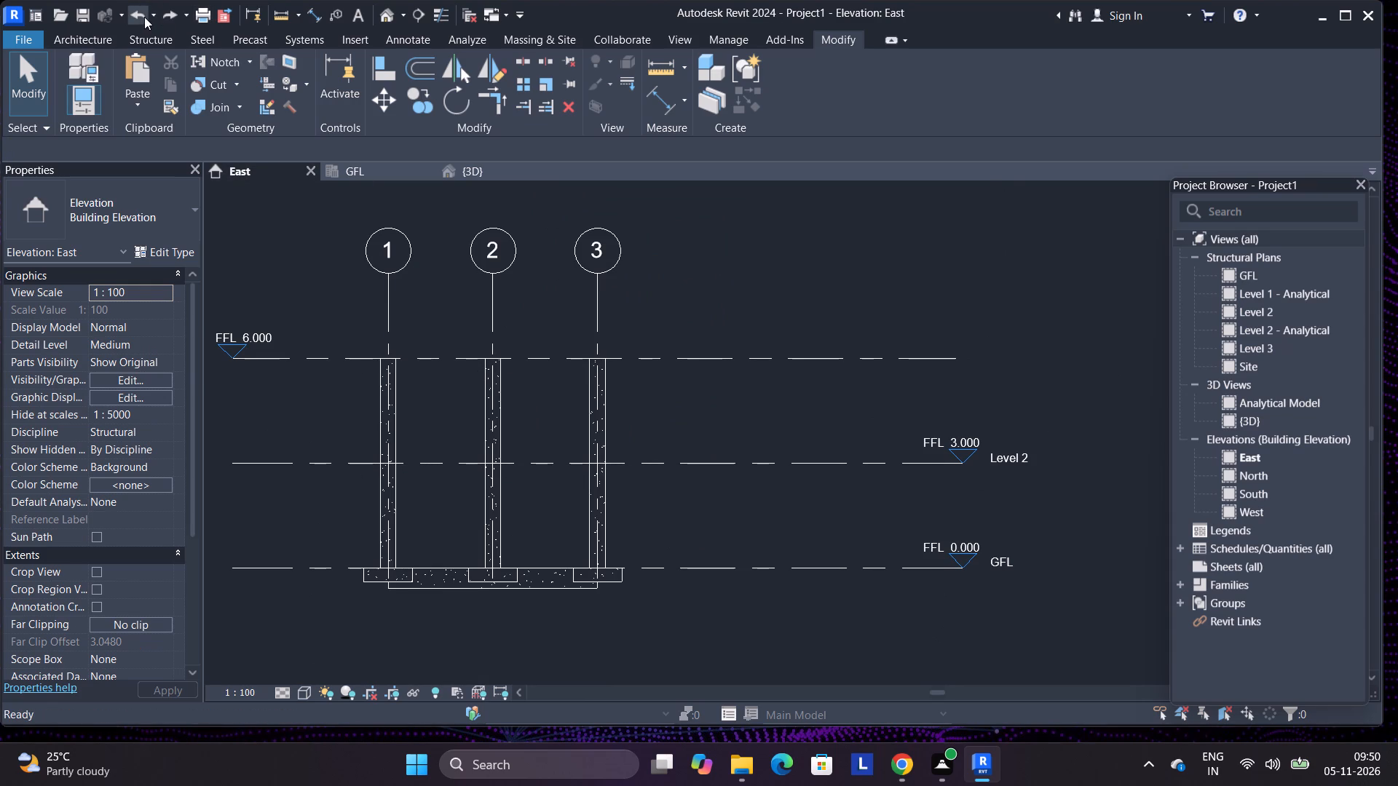
triple_click(144, 17)
triple_click(144, 17)
left_click(144, 17)
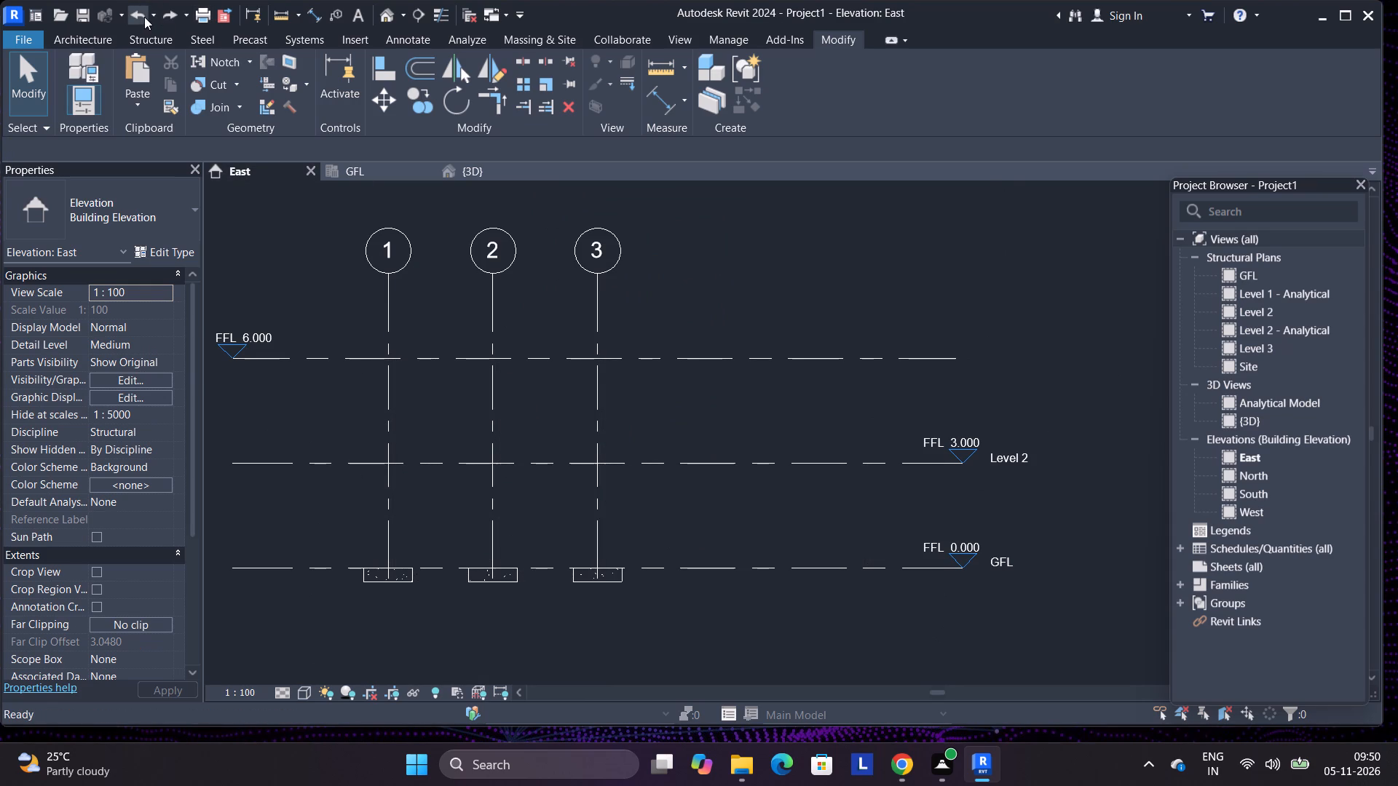
Continue undoing through the footing deletions, the upper-level footing copies and the original footings, keeping only levels and grids.
triple_click(144, 17)
triple_click(144, 17)
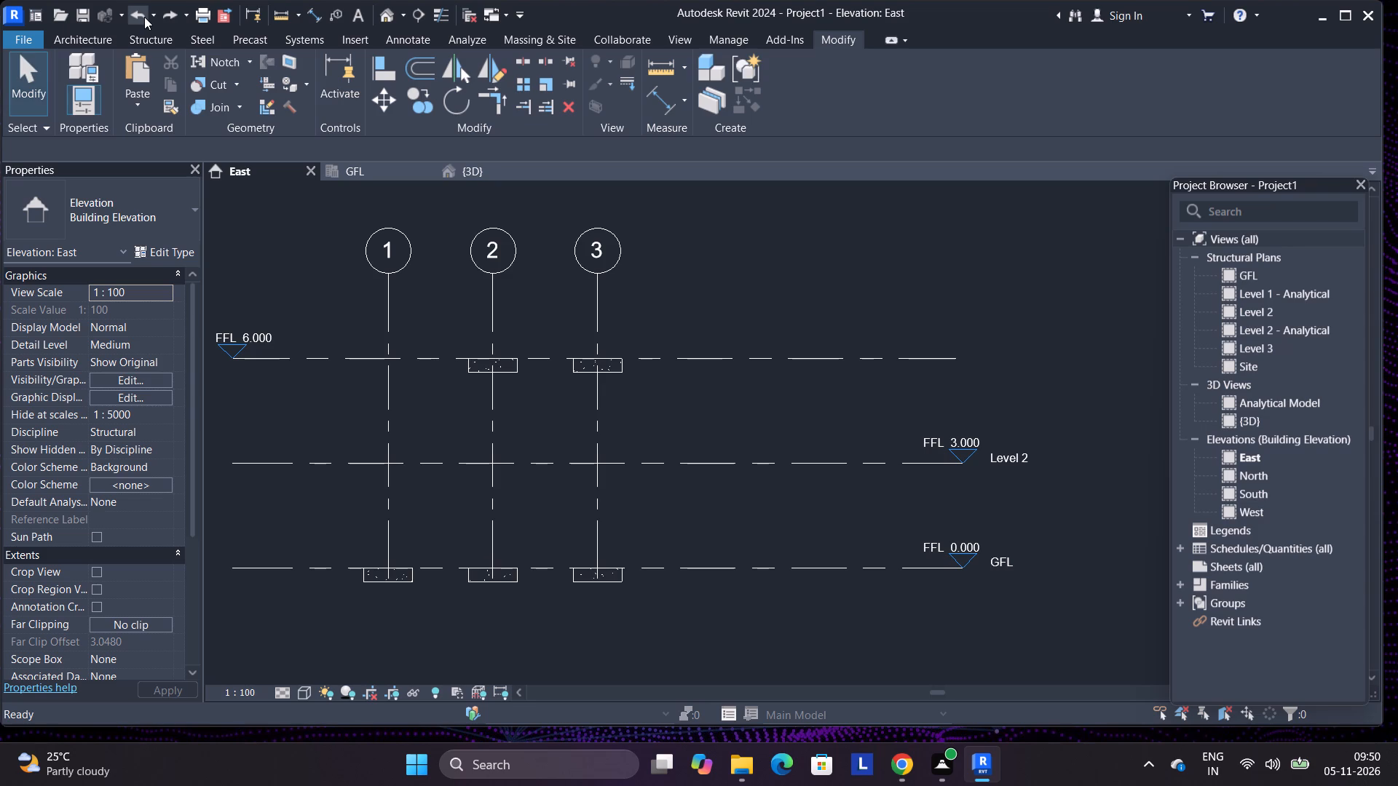
triple_click(144, 17)
triple_click(144, 17)
triple_click(144, 17)
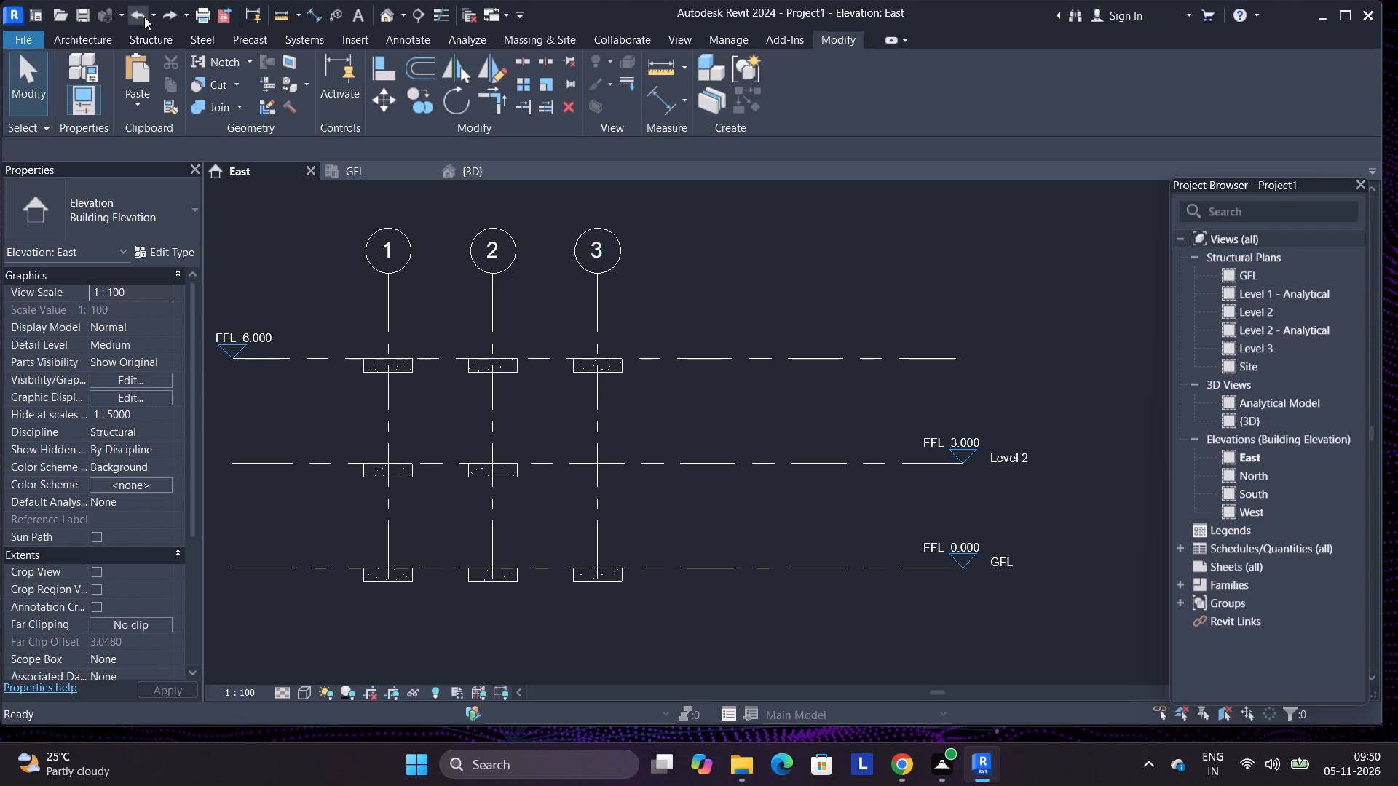
left_click(144, 17)
double_click(144, 17)
triple_click(144, 17)
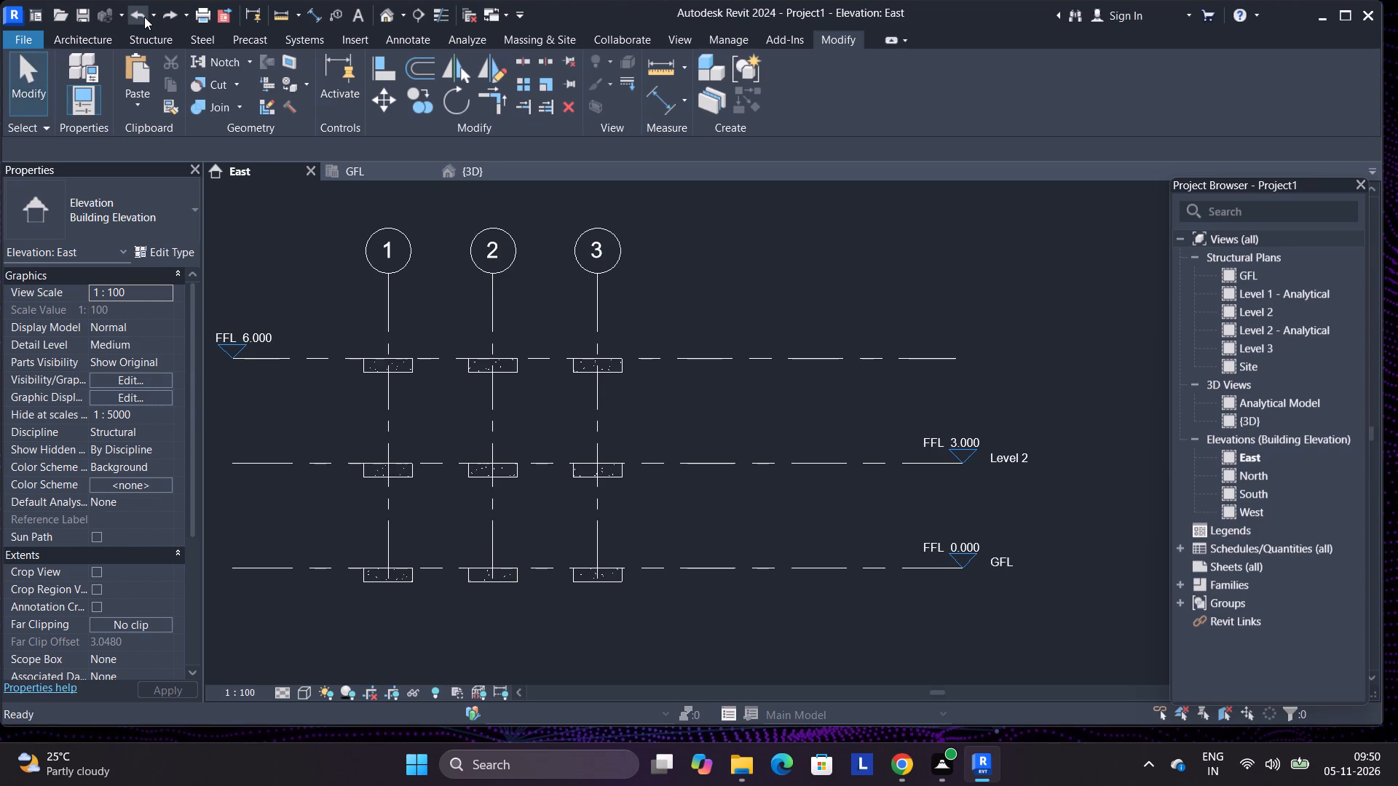
triple_click(144, 17)
triple_click(144, 17)
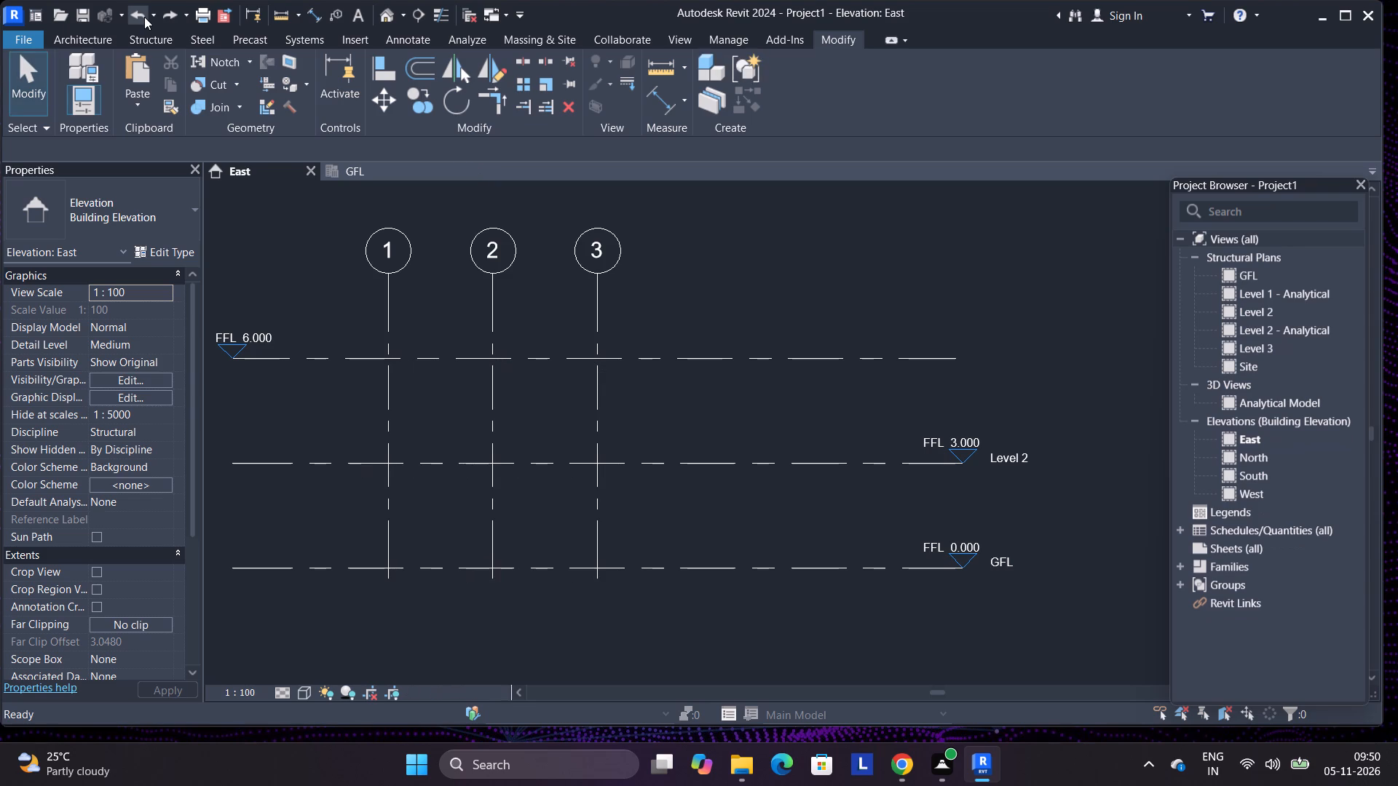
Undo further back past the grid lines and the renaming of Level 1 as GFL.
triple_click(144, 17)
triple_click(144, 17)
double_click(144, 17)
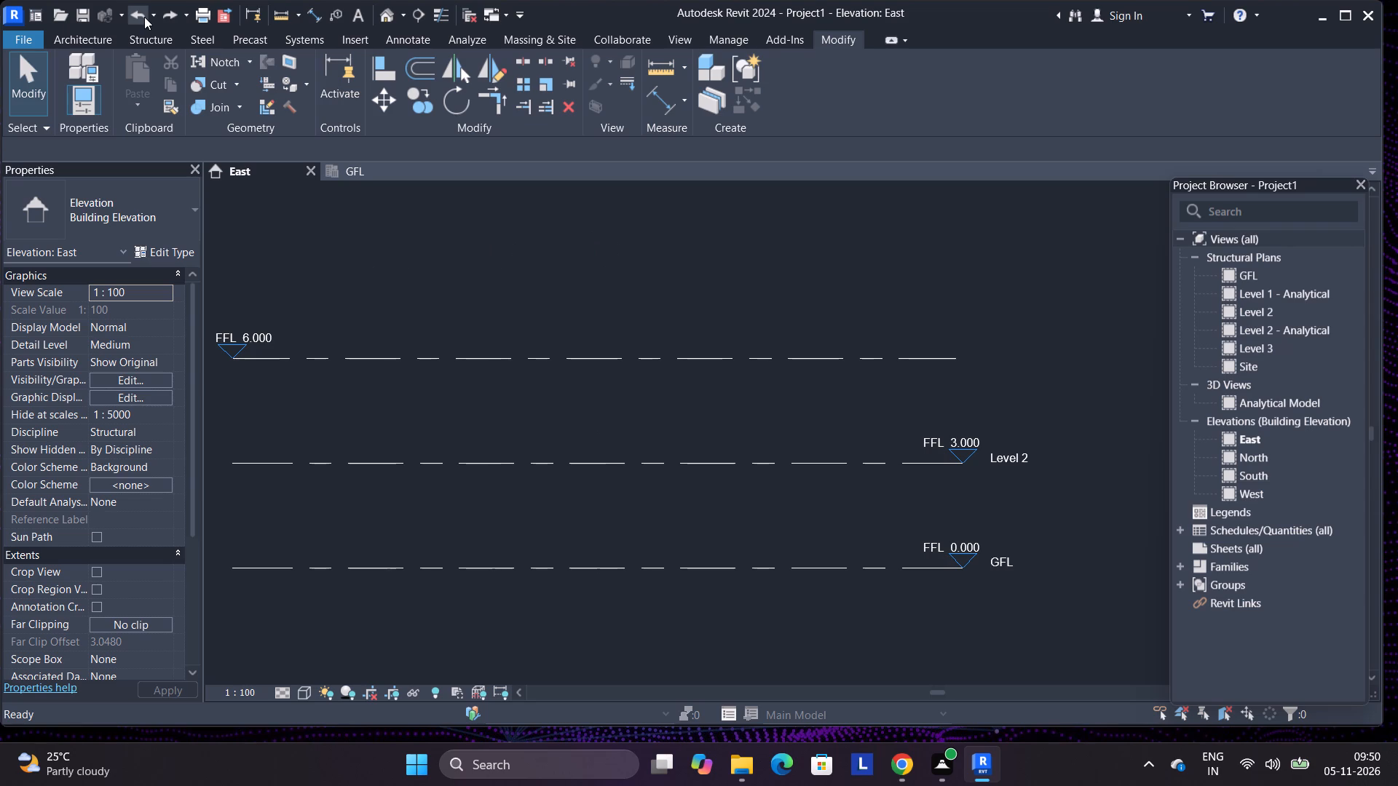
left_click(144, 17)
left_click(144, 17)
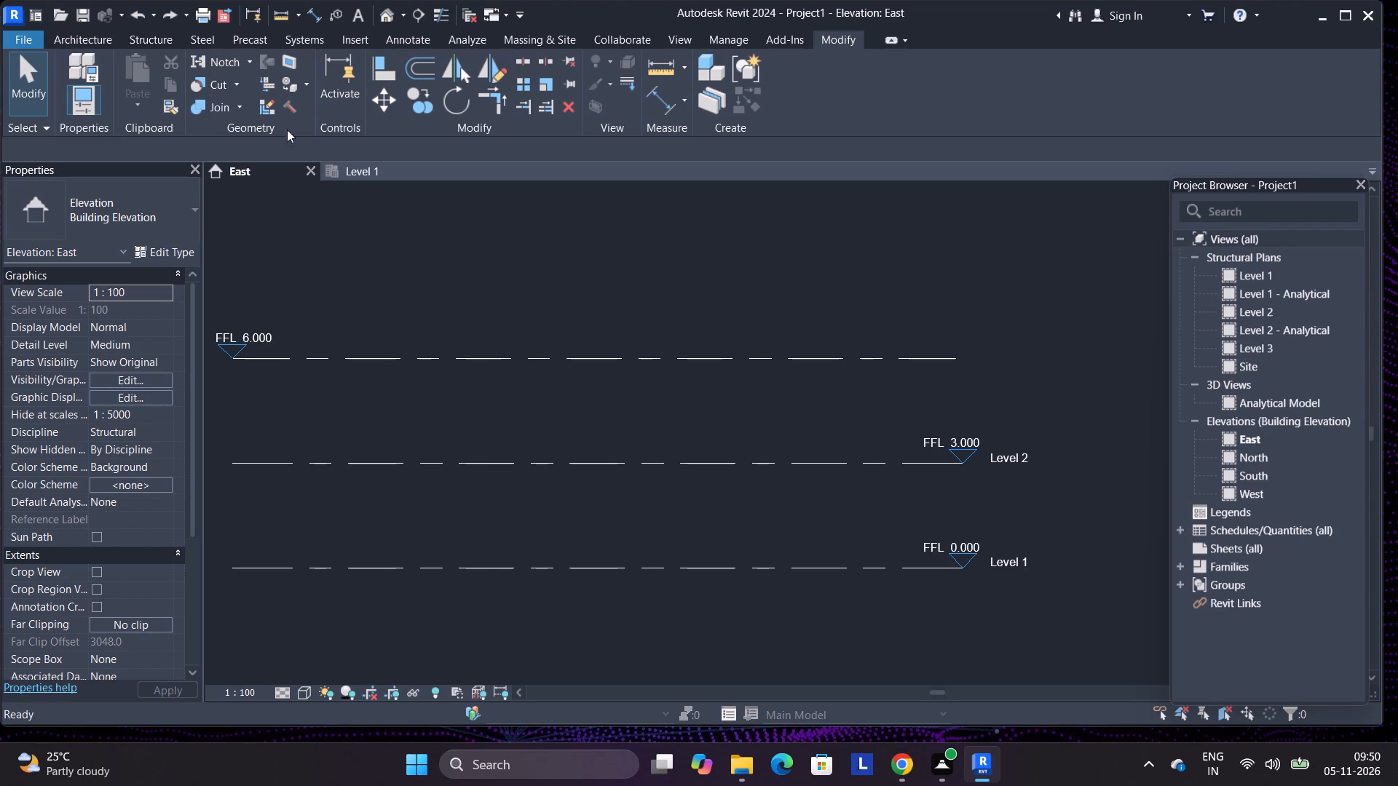
Redo the GFL level rename and grids 1 to 6, checking them in the East elevation and the GFL plan.
triple_click(170, 17)
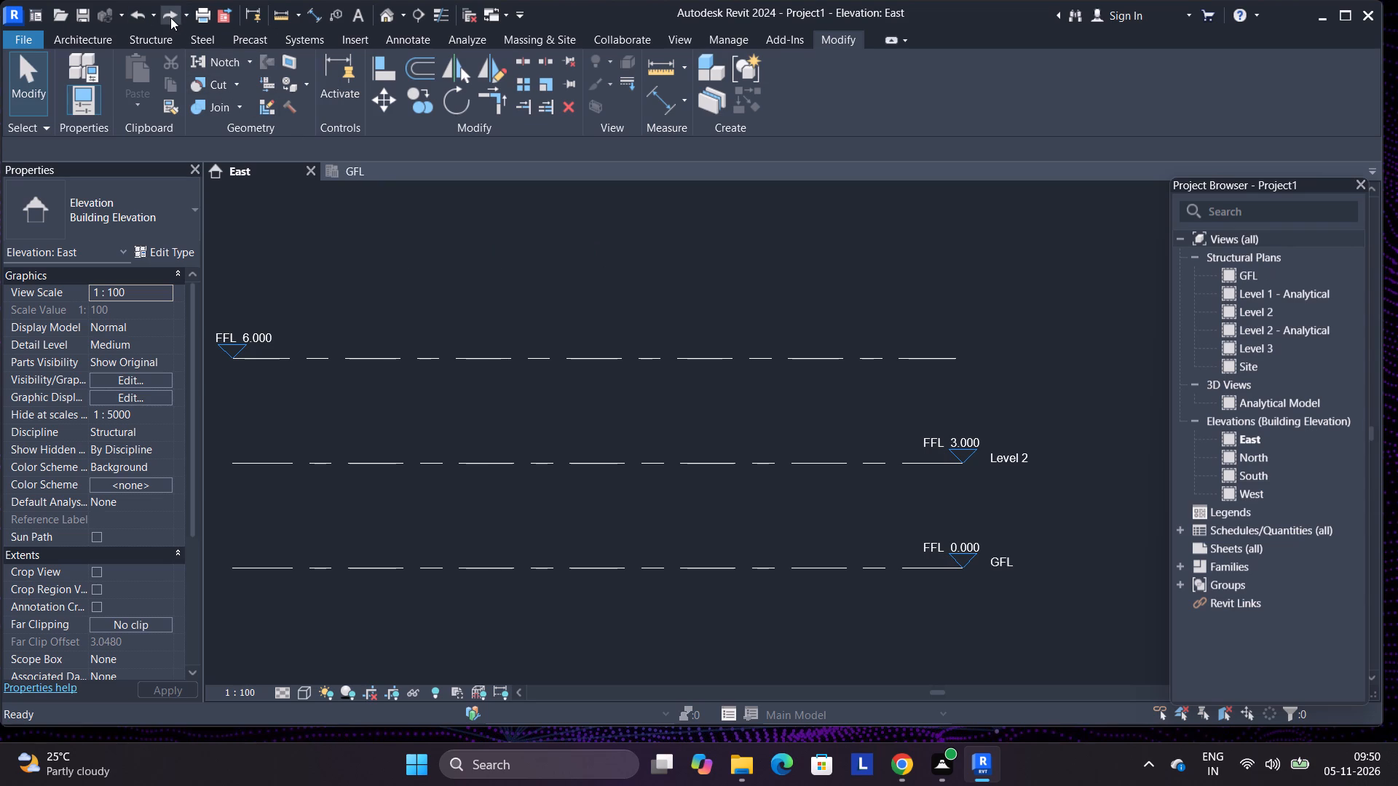
left_click(170, 17)
triple_click(170, 17)
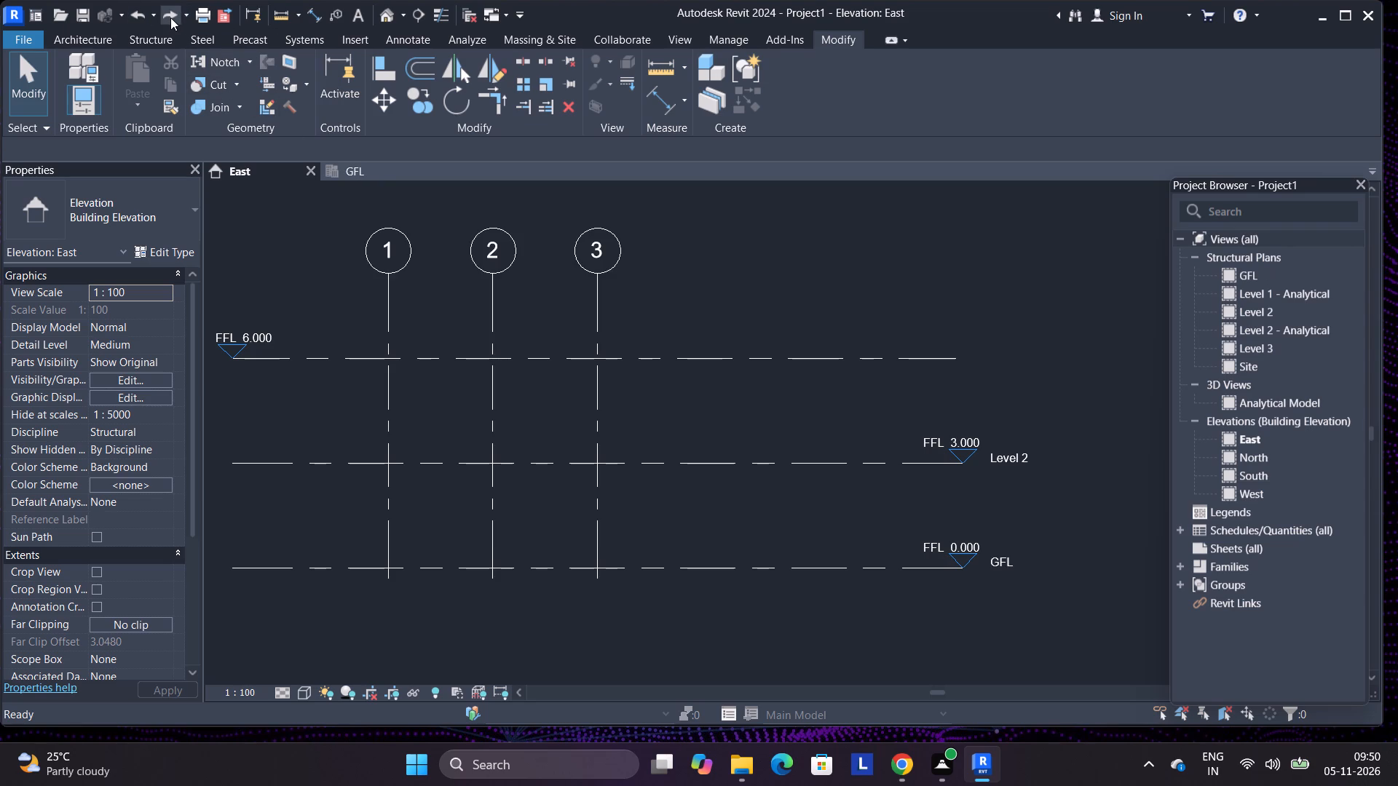
left_click(170, 17)
scroll(384, 181, "down", 3)
left_click(365, 170)
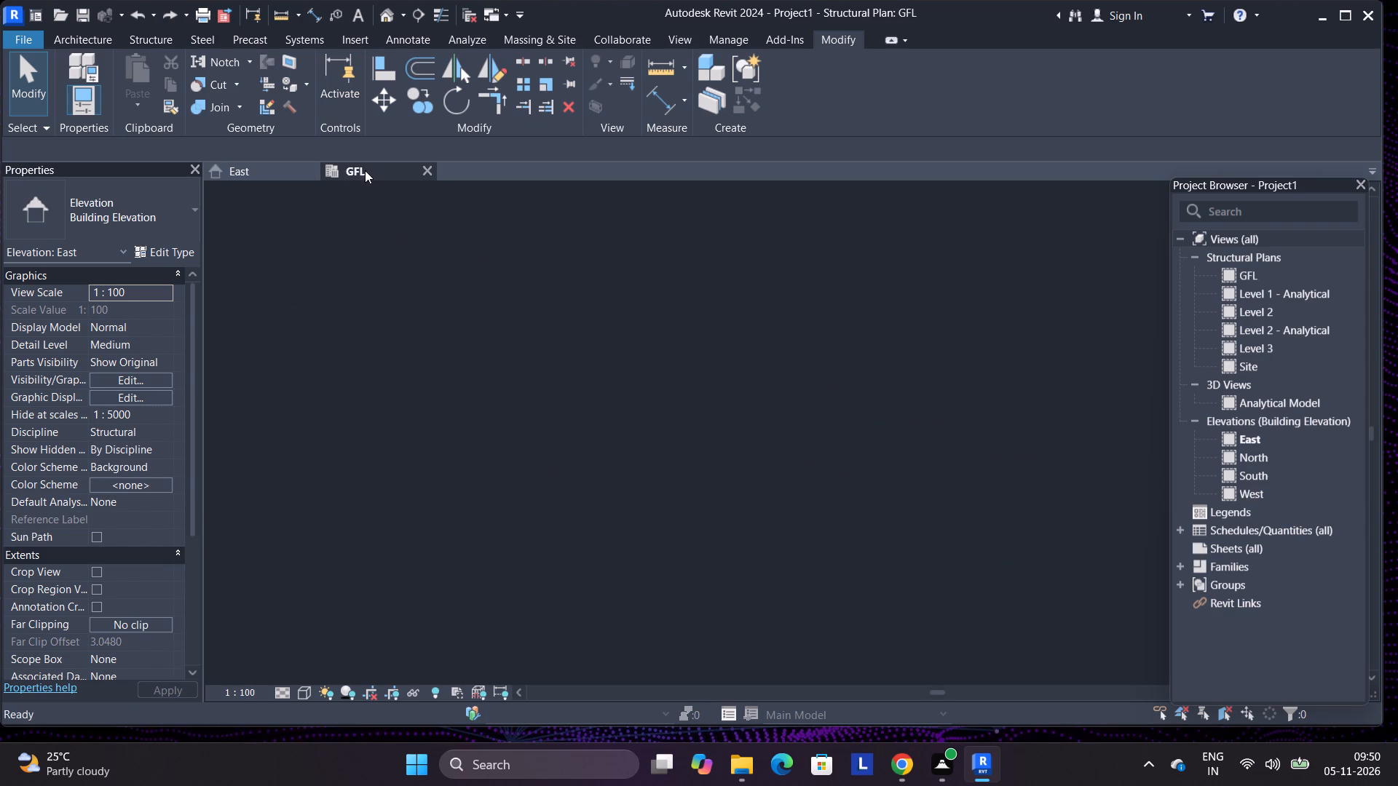
left_click(174, 18)
scroll(615, 431, "up", 2)
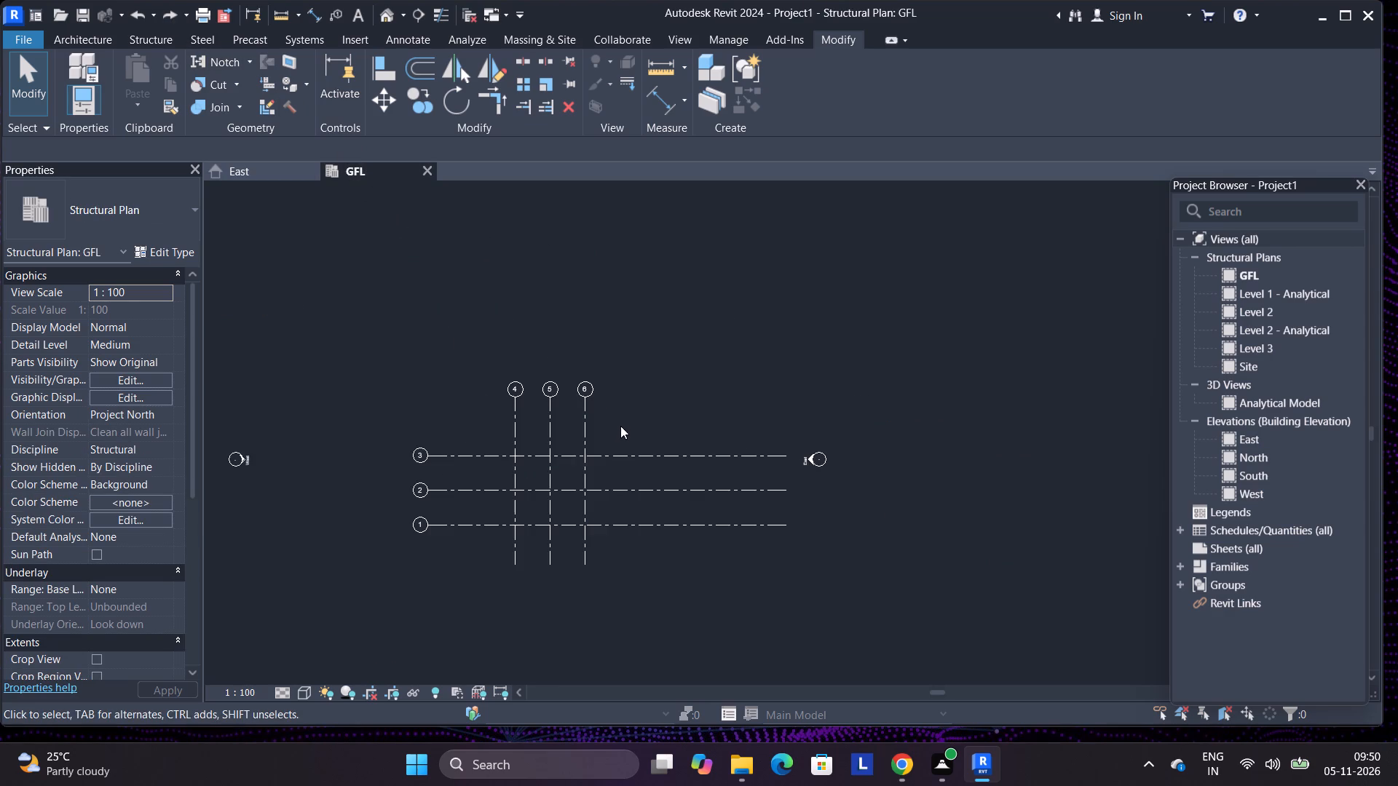
Place 1800 x 1200 x 450mm rectangular isolated footings on GFL at all intersections of grids 1–3 and 4–6, and view them in 3D.
left_click(171, 43)
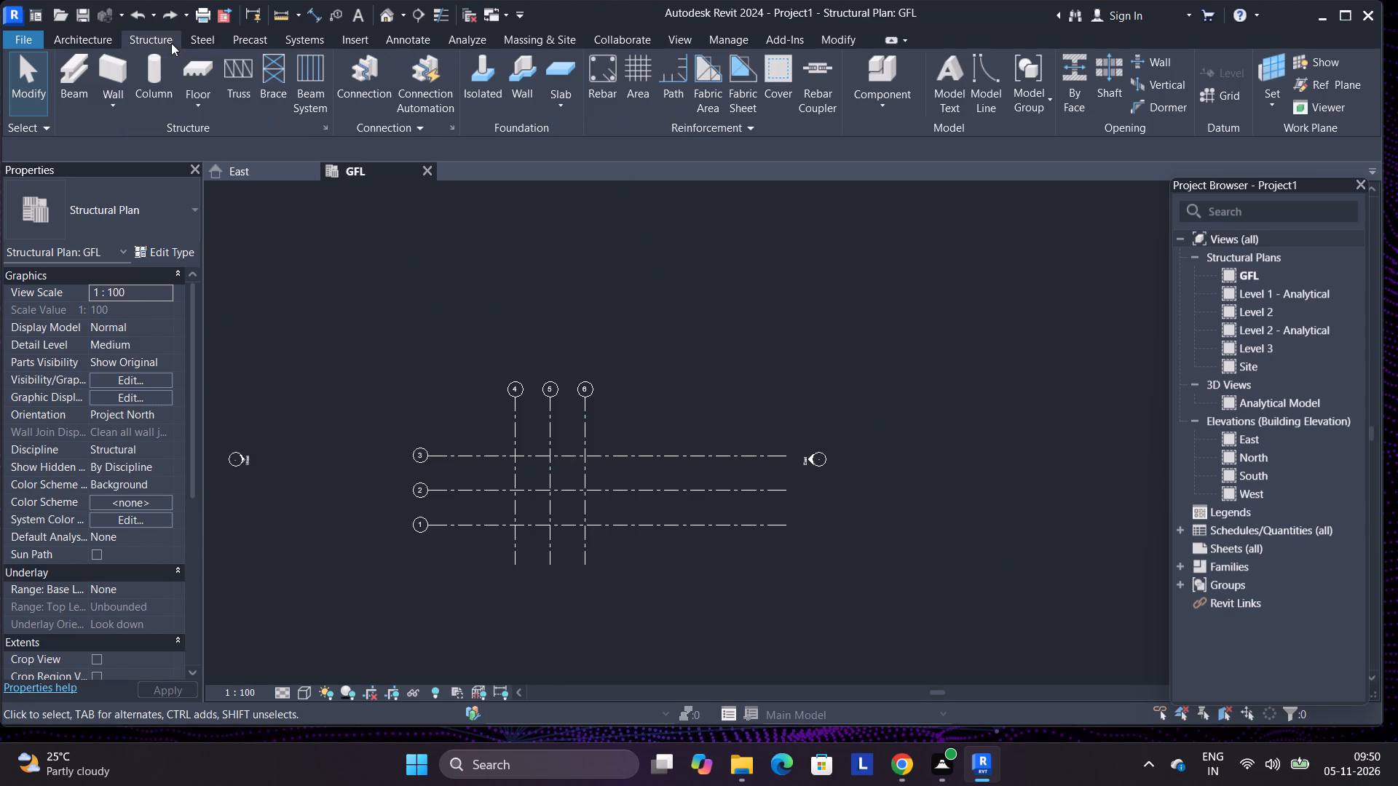
left_click(495, 104)
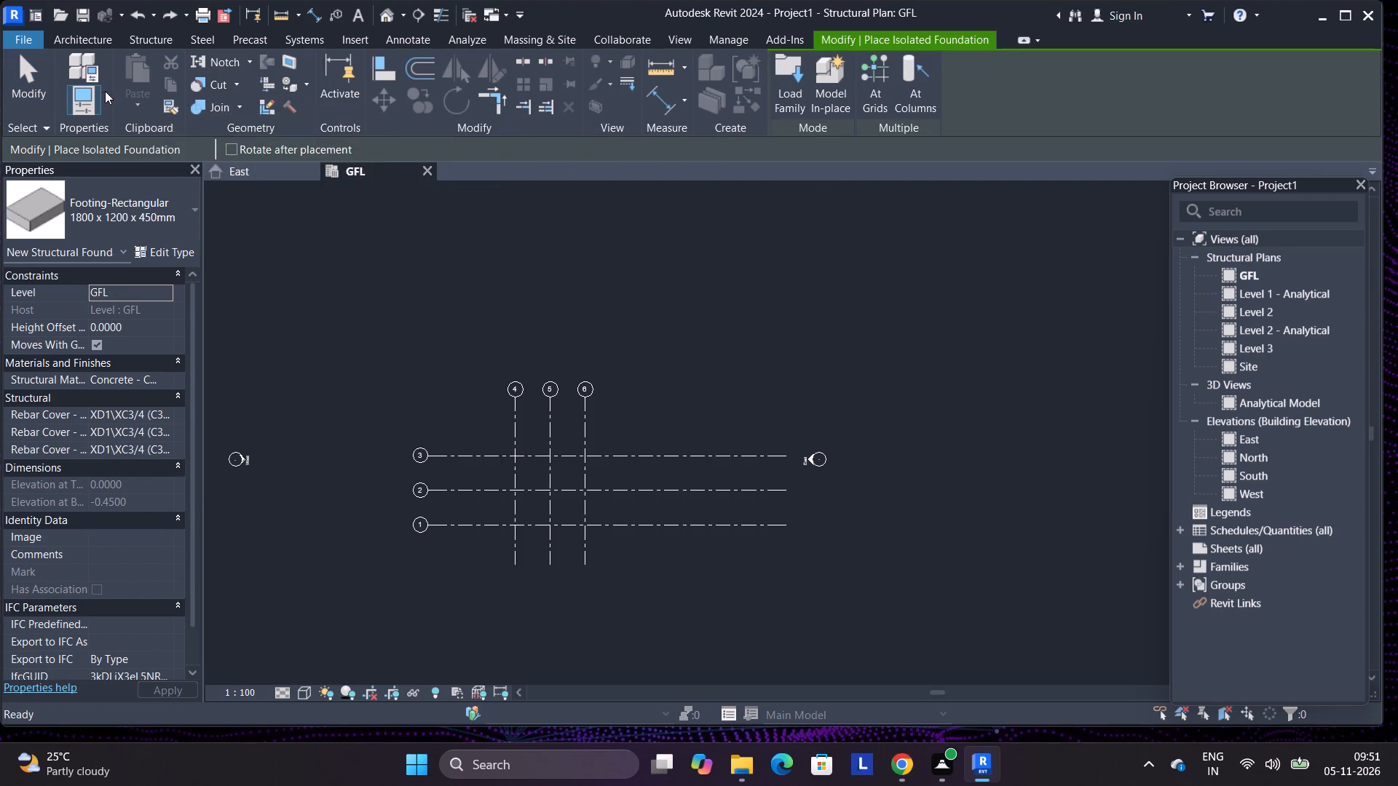
left_click(155, 193)
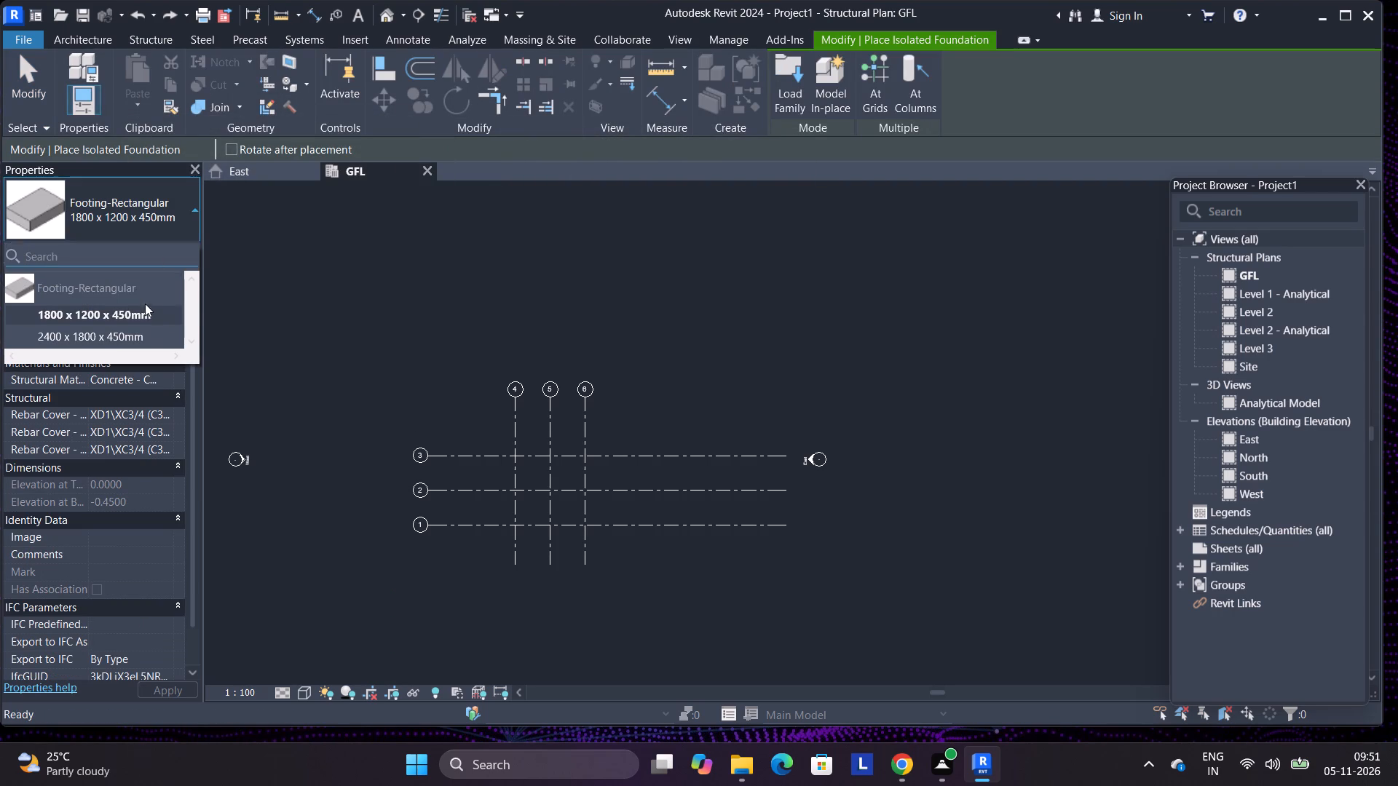
left_click(149, 320)
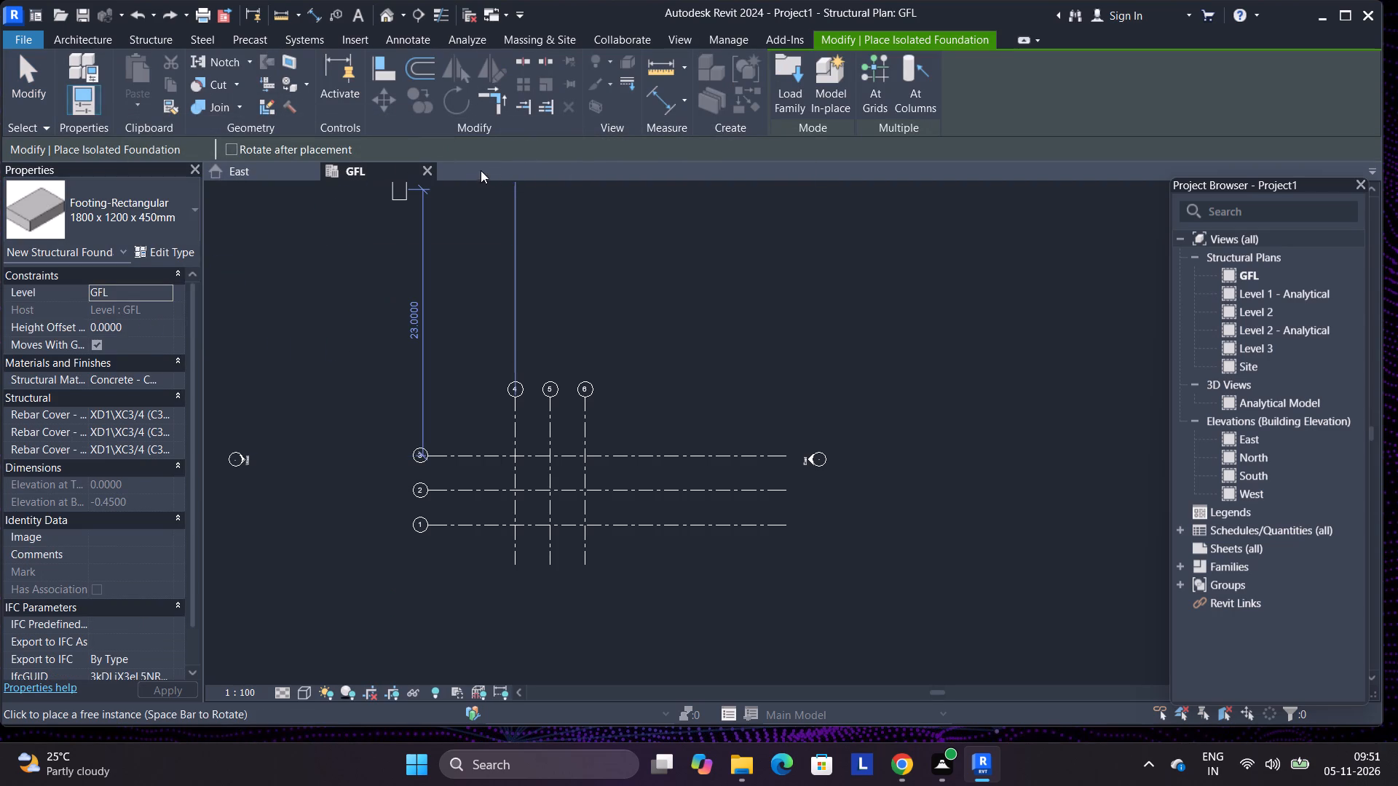
left_click(864, 74)
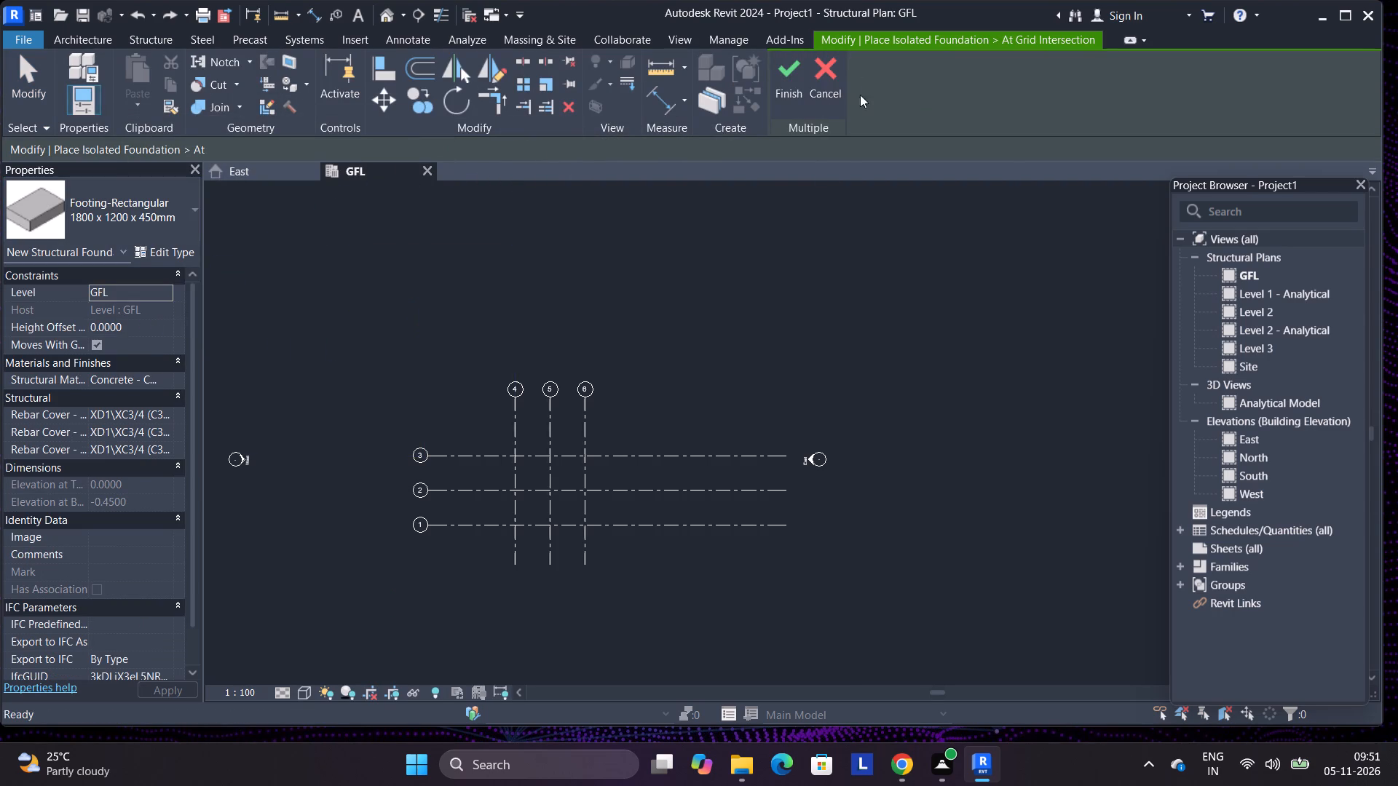
left_click_drag(607, 537, 545, 487)
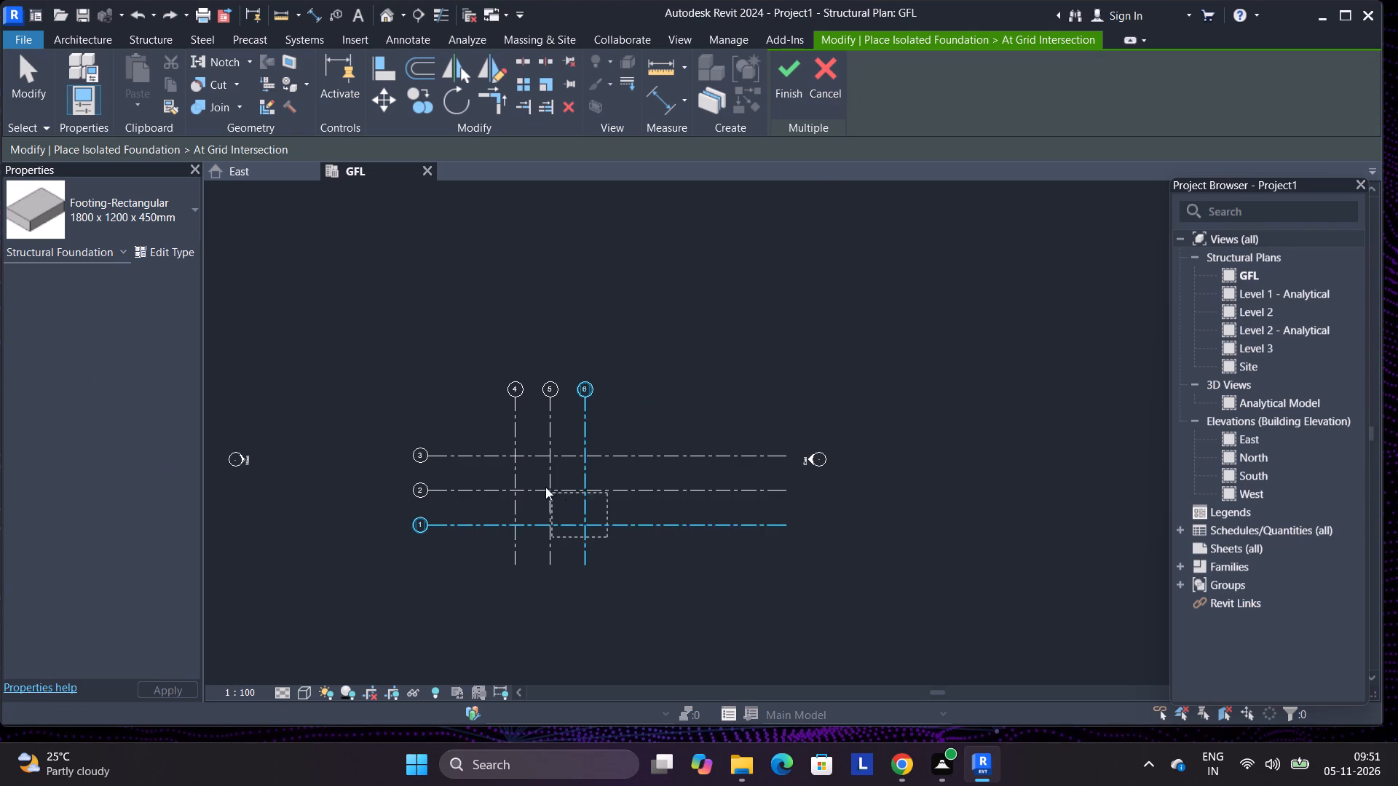
left_click_drag(545, 487, 489, 440)
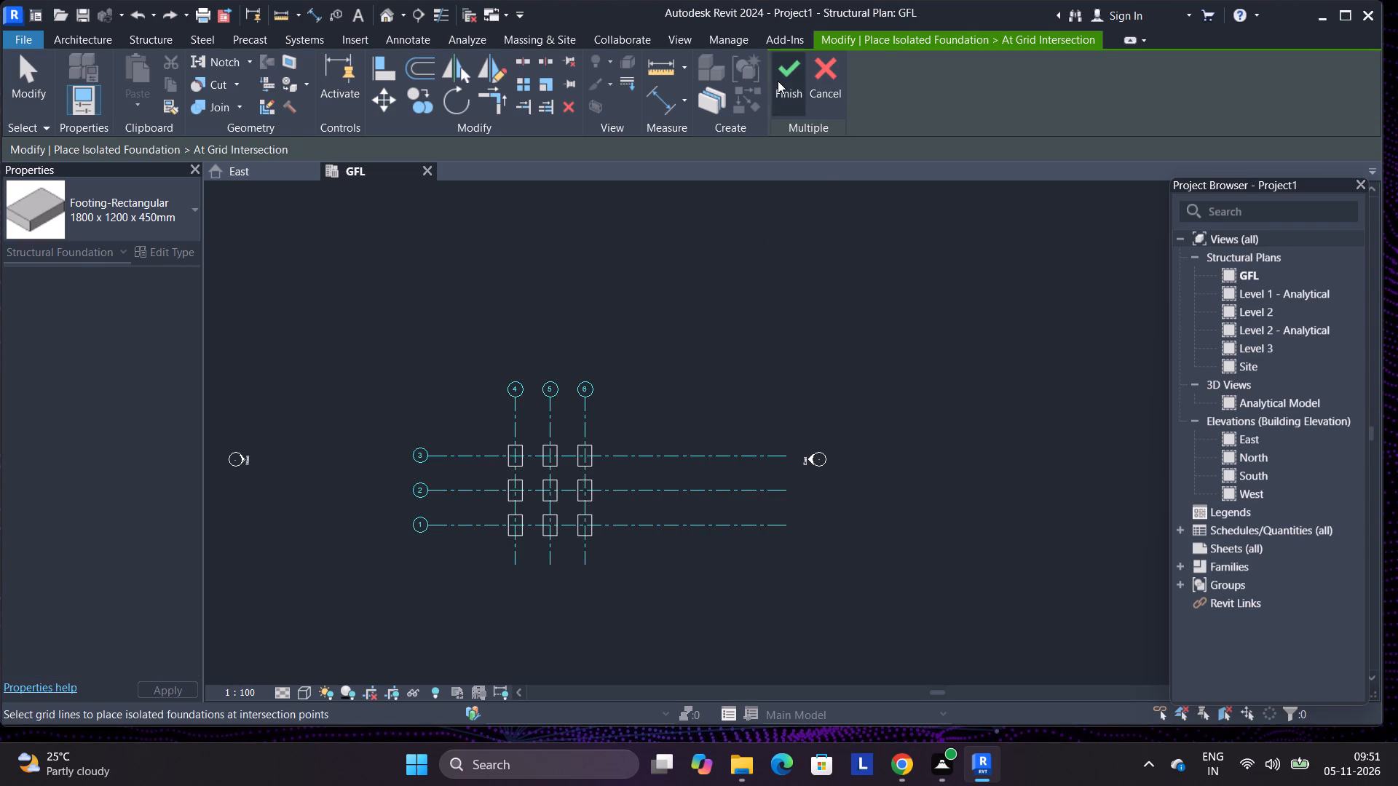
left_click(778, 81)
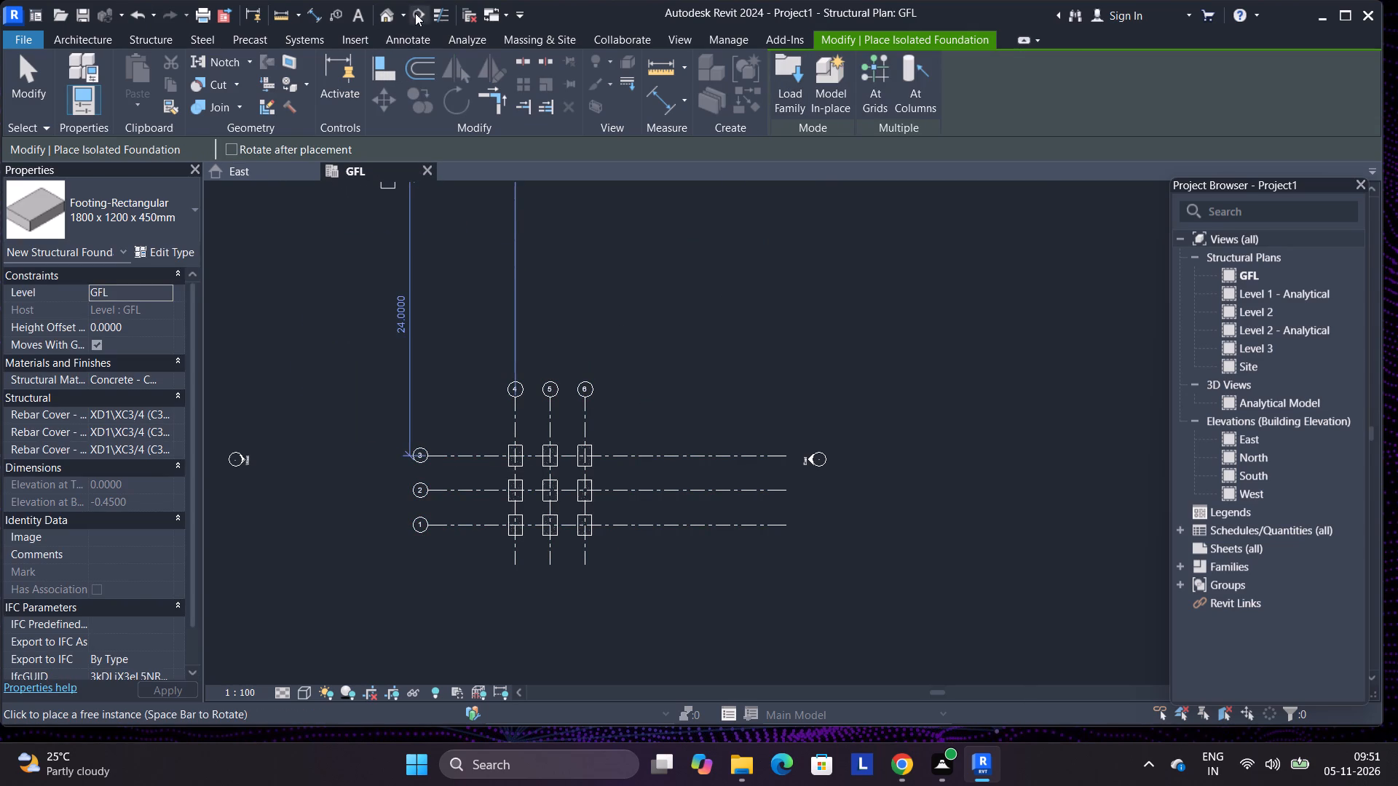
left_click(383, 11)
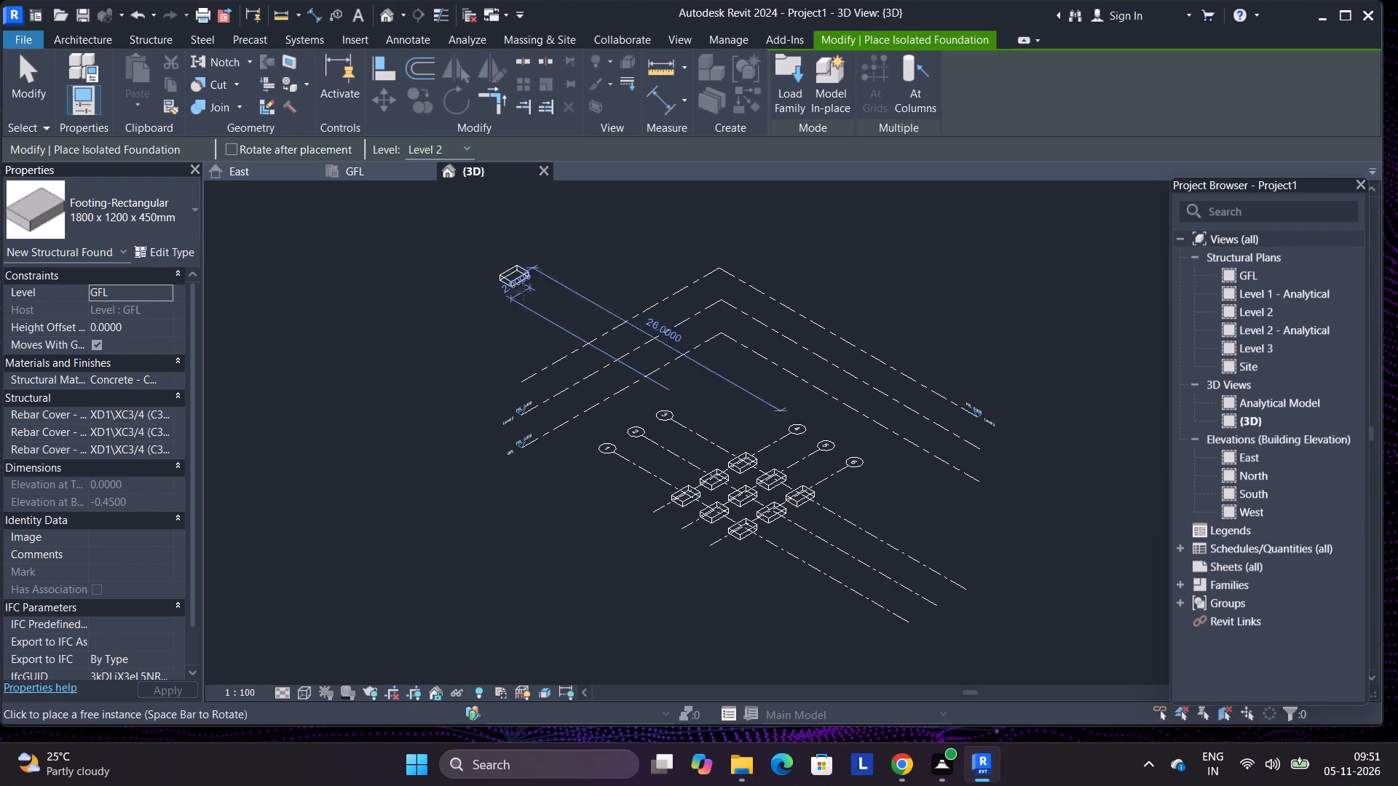
right_click(431, 252)
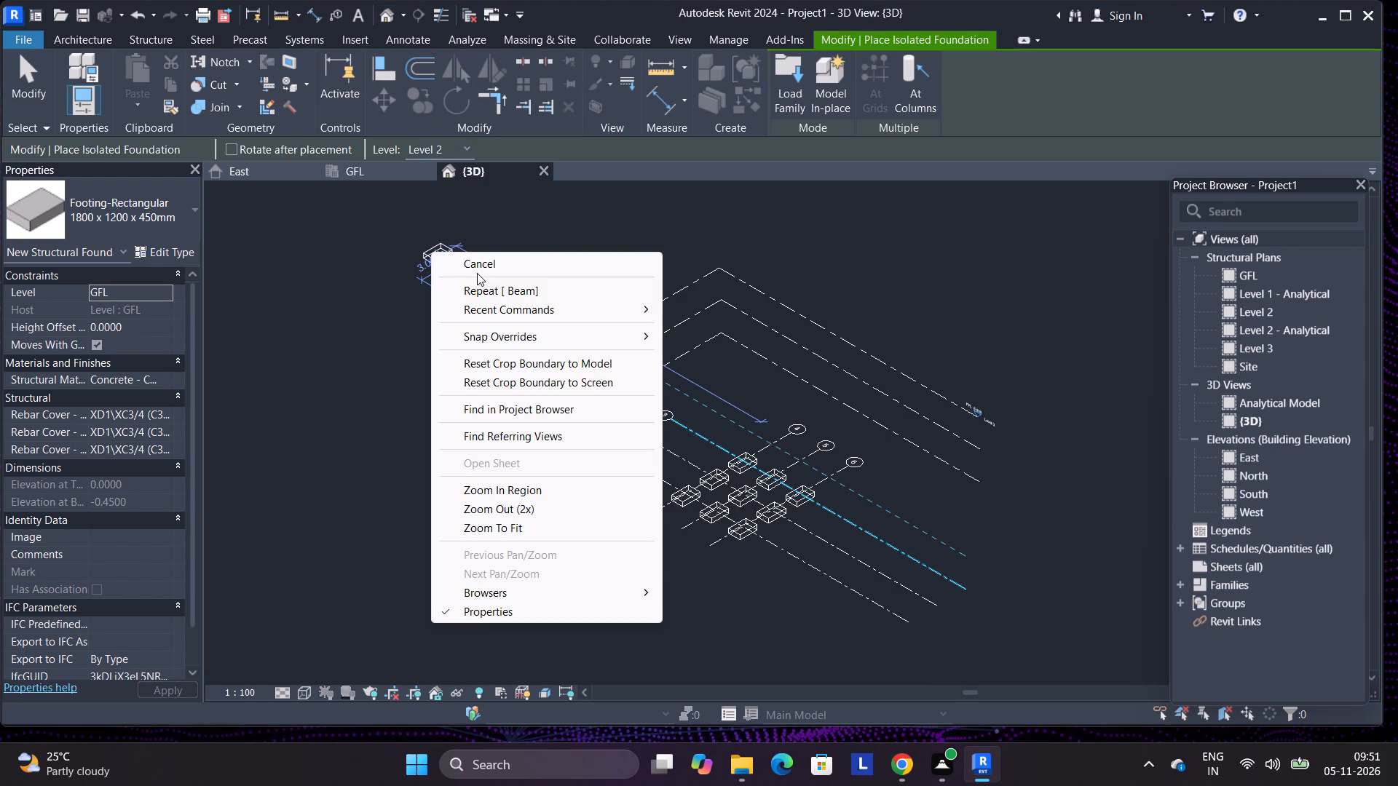
left_click(478, 273)
left_click(478, 270)
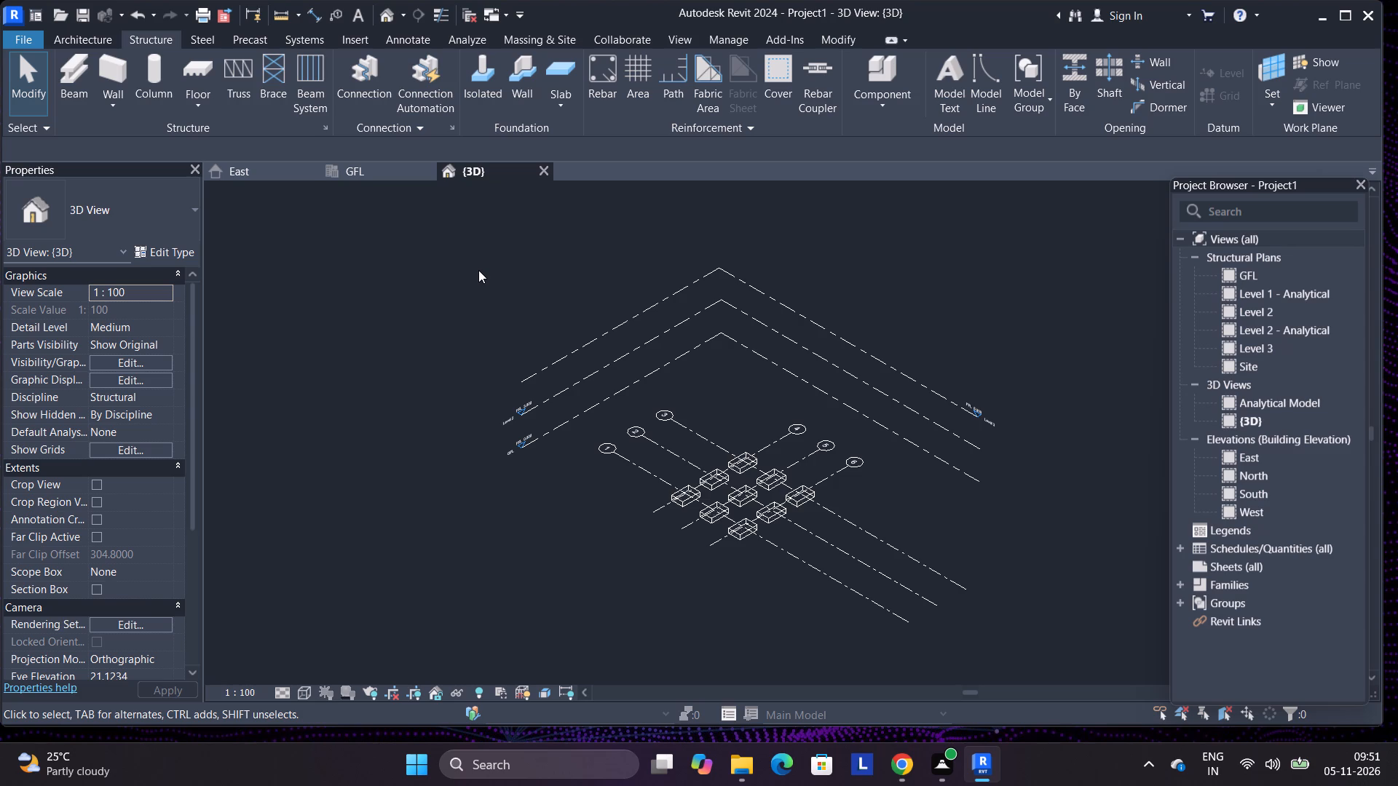
Place vertical 300 x 450mm concrete rectangular columns from GFL to Level 2 at all intersections of grids 1–3 and 4–6, and view them in 3D.
left_click(427, 167)
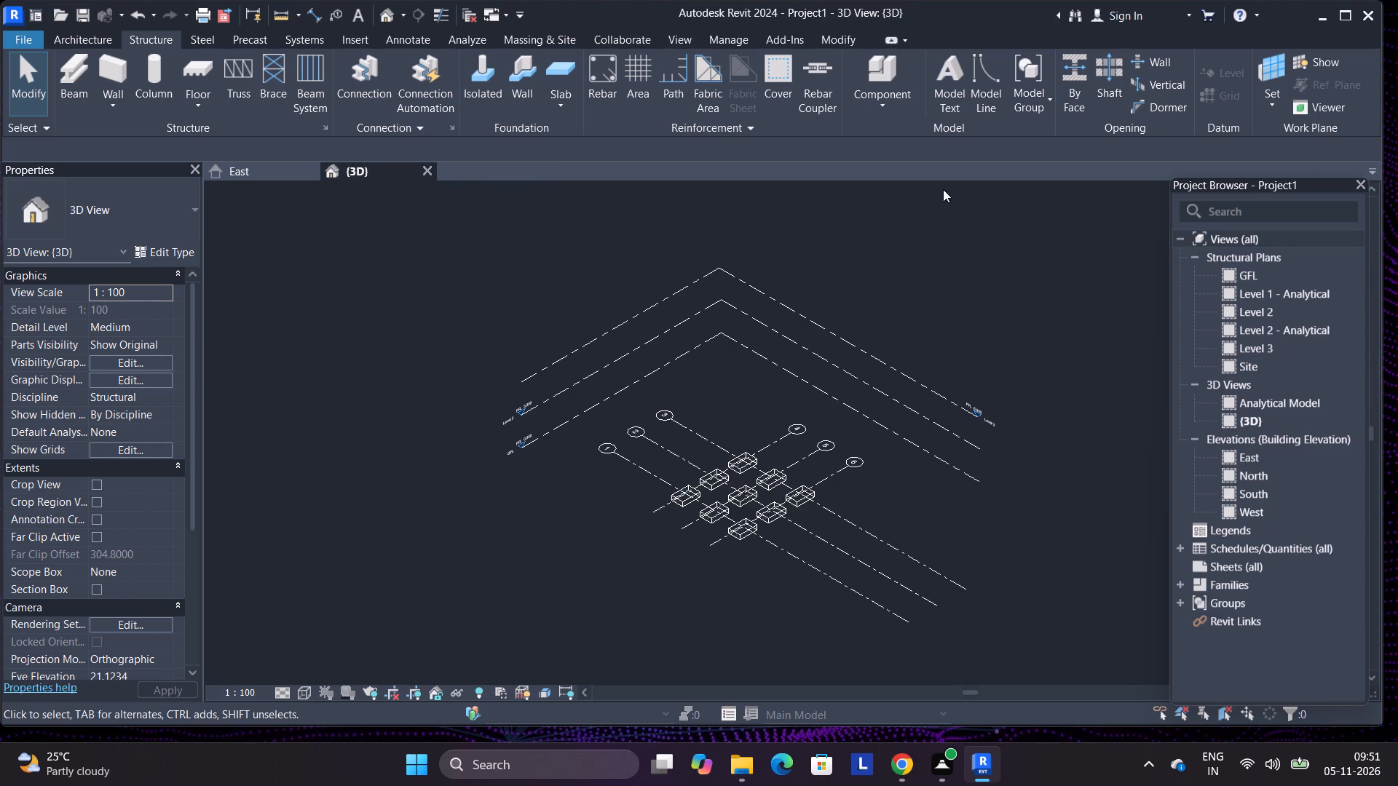
double_click(1243, 271)
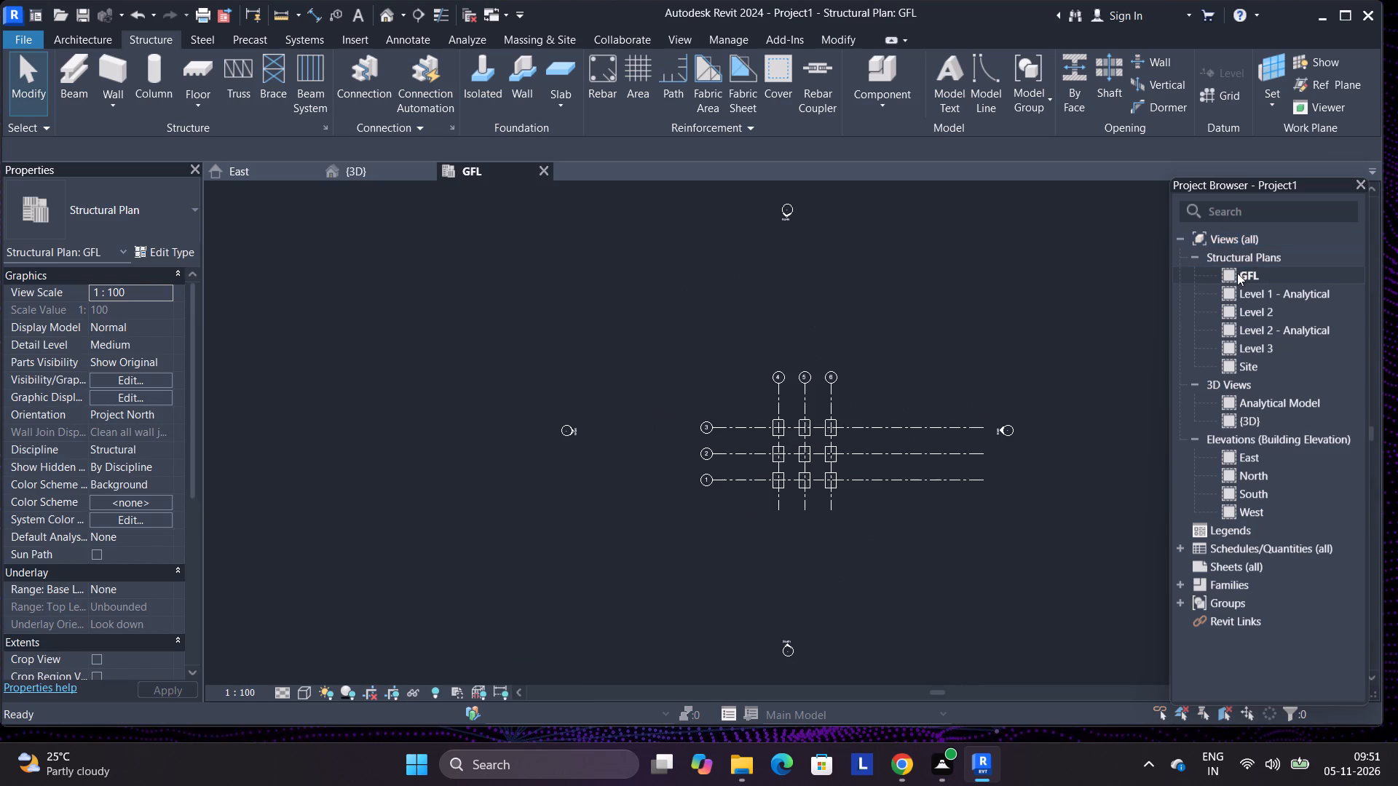
middle_click_drag(520, 261, 449, 287)
scroll(752, 445, "up", 4)
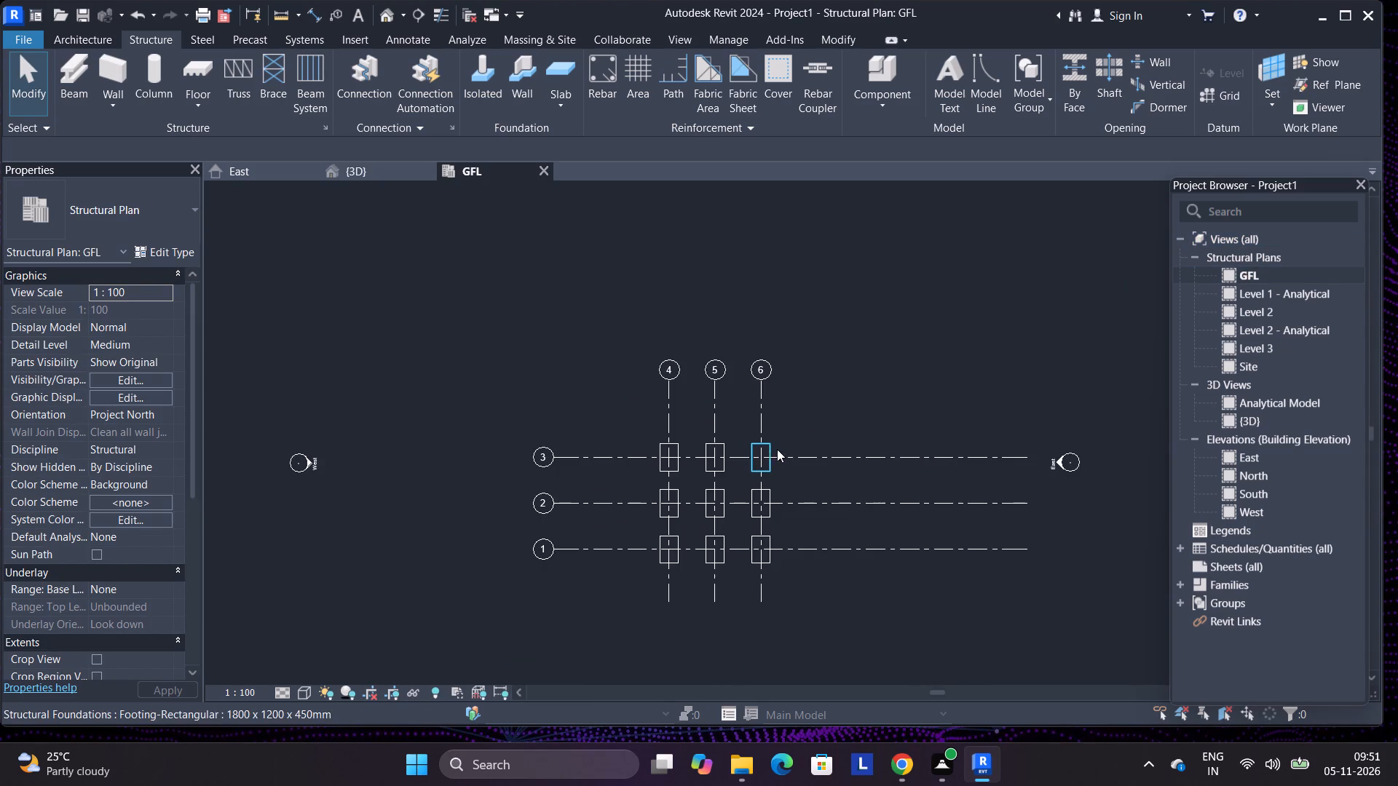
middle_click_drag(801, 437, 647, 415)
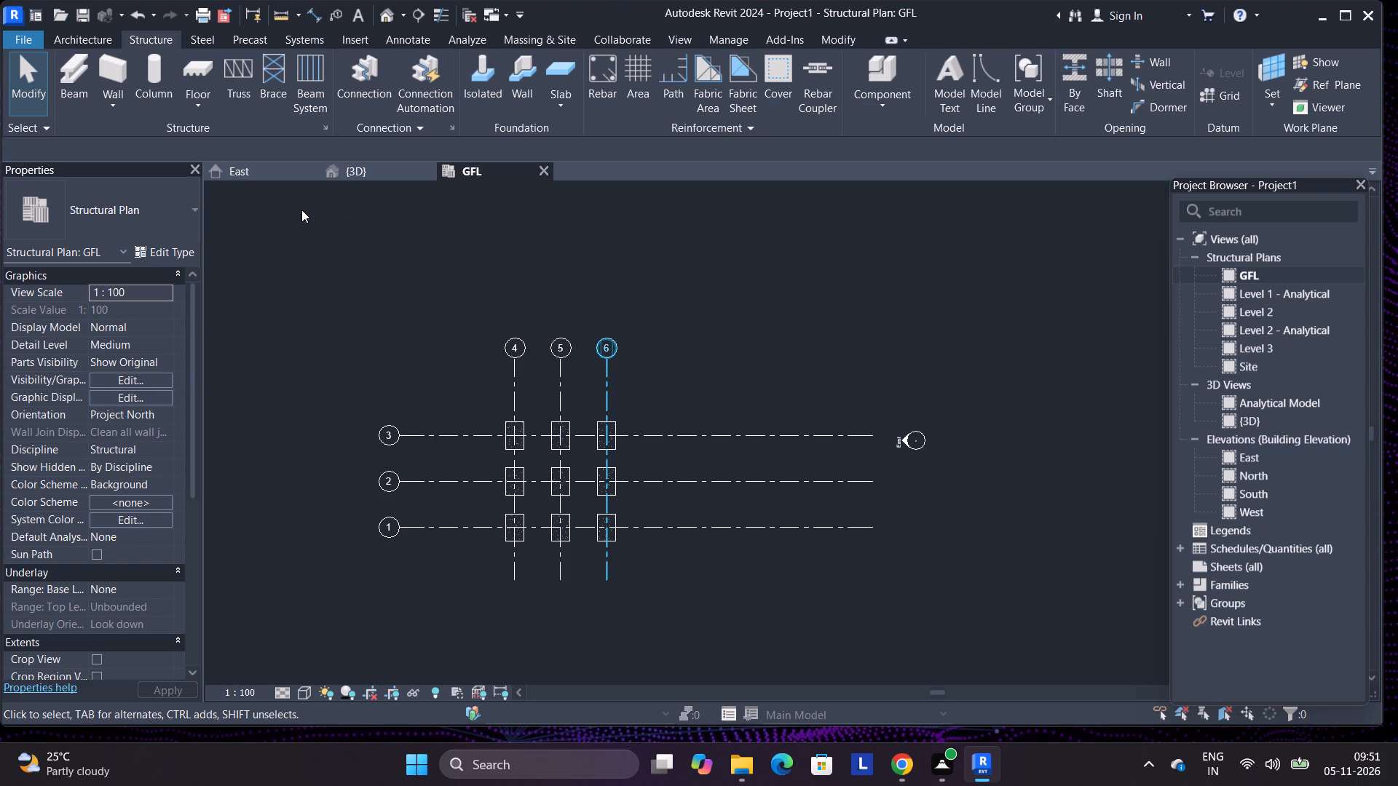
left_click(167, 81)
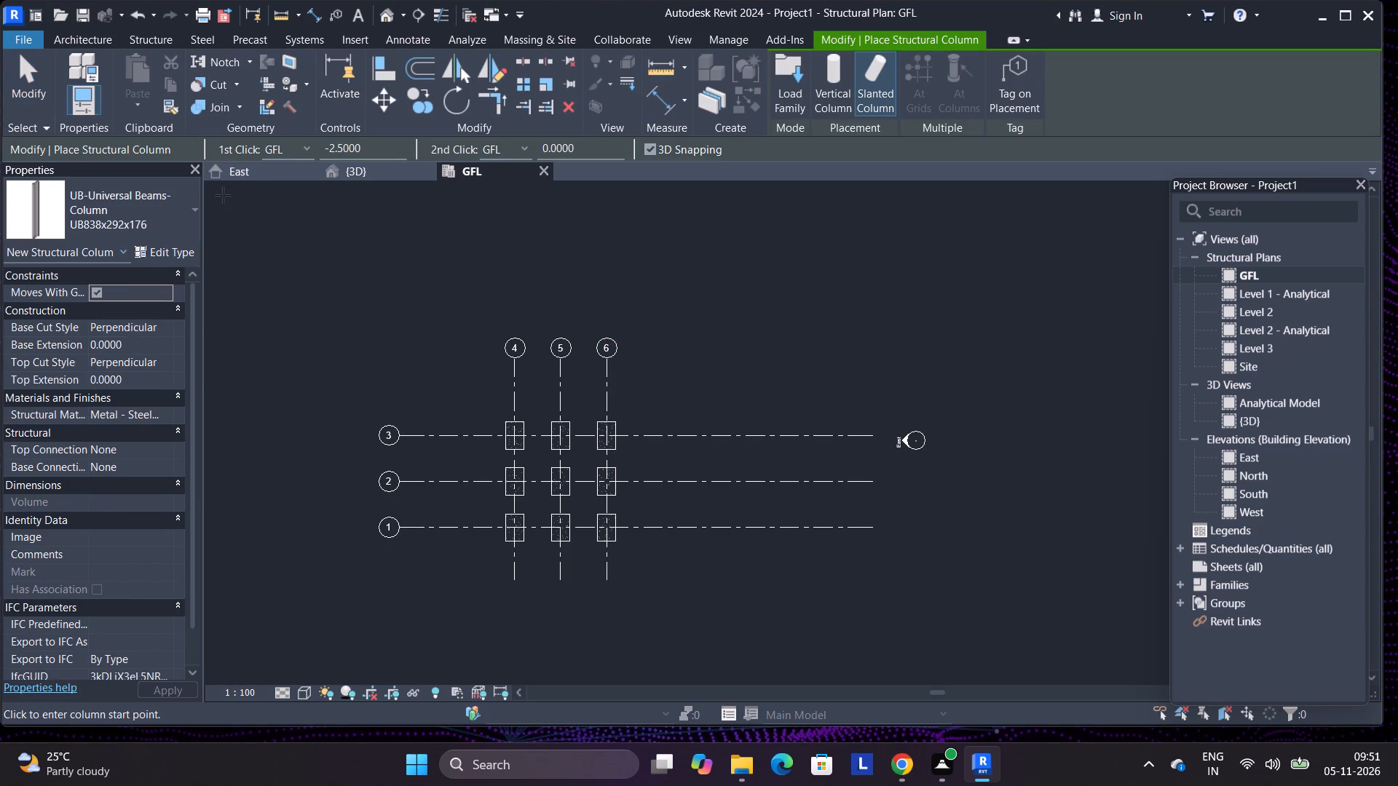
left_click(304, 147)
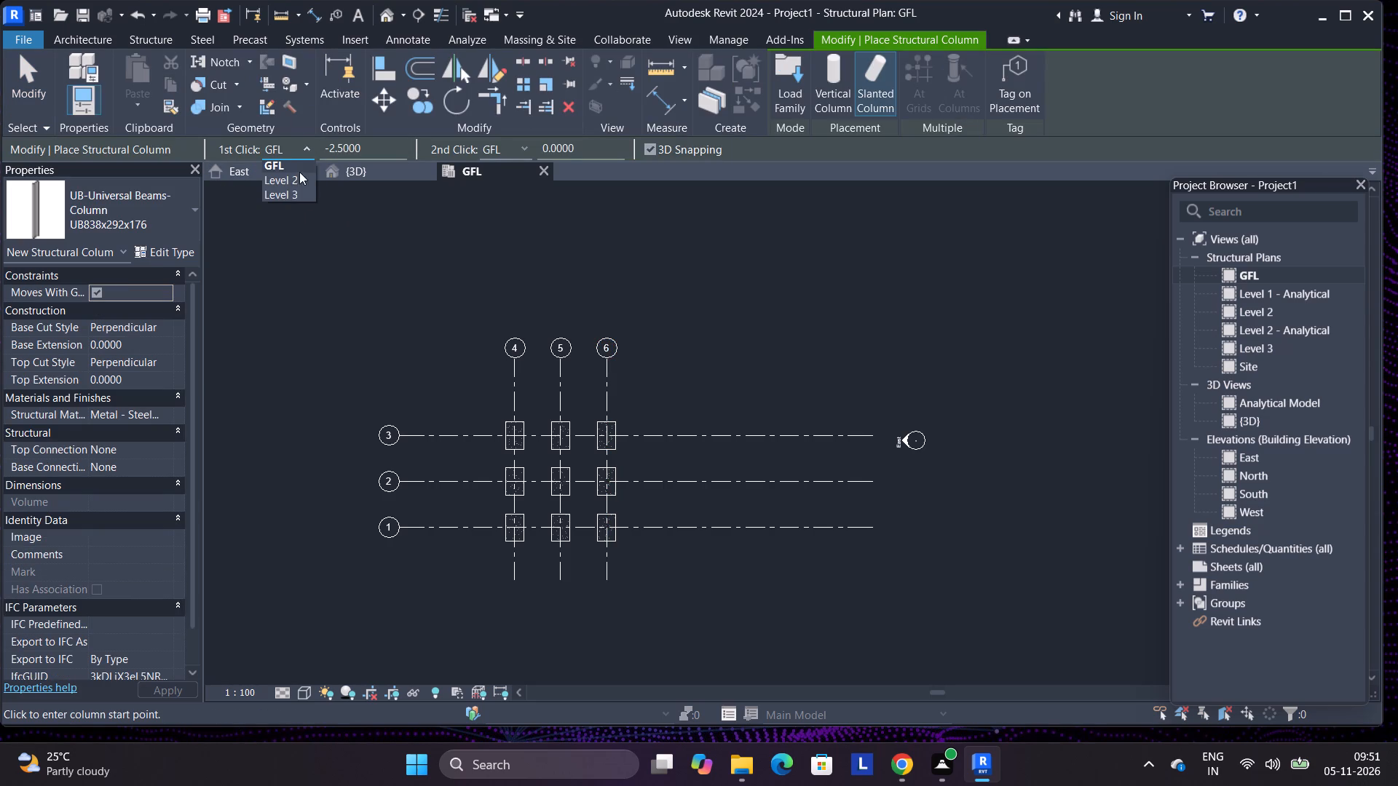
left_click(294, 170)
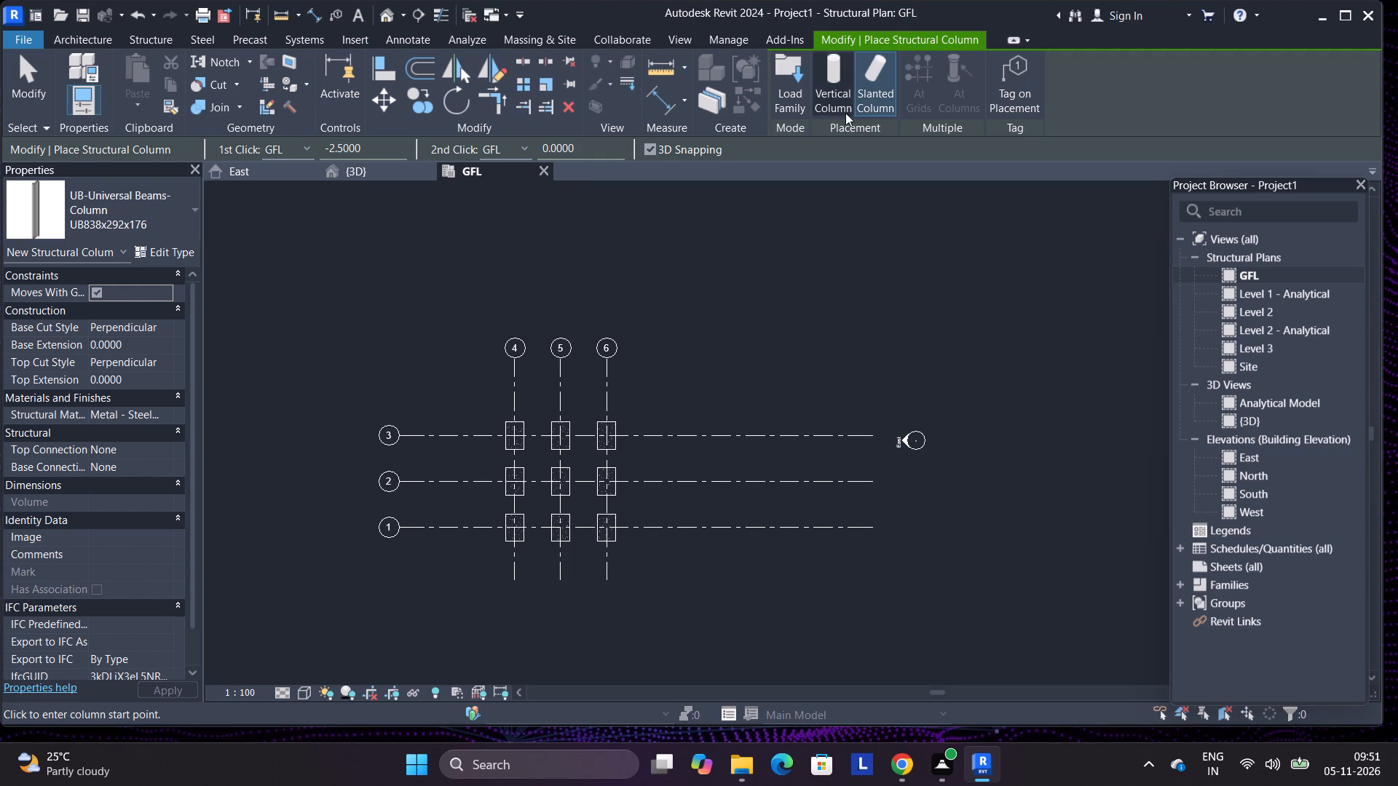
left_click(825, 87)
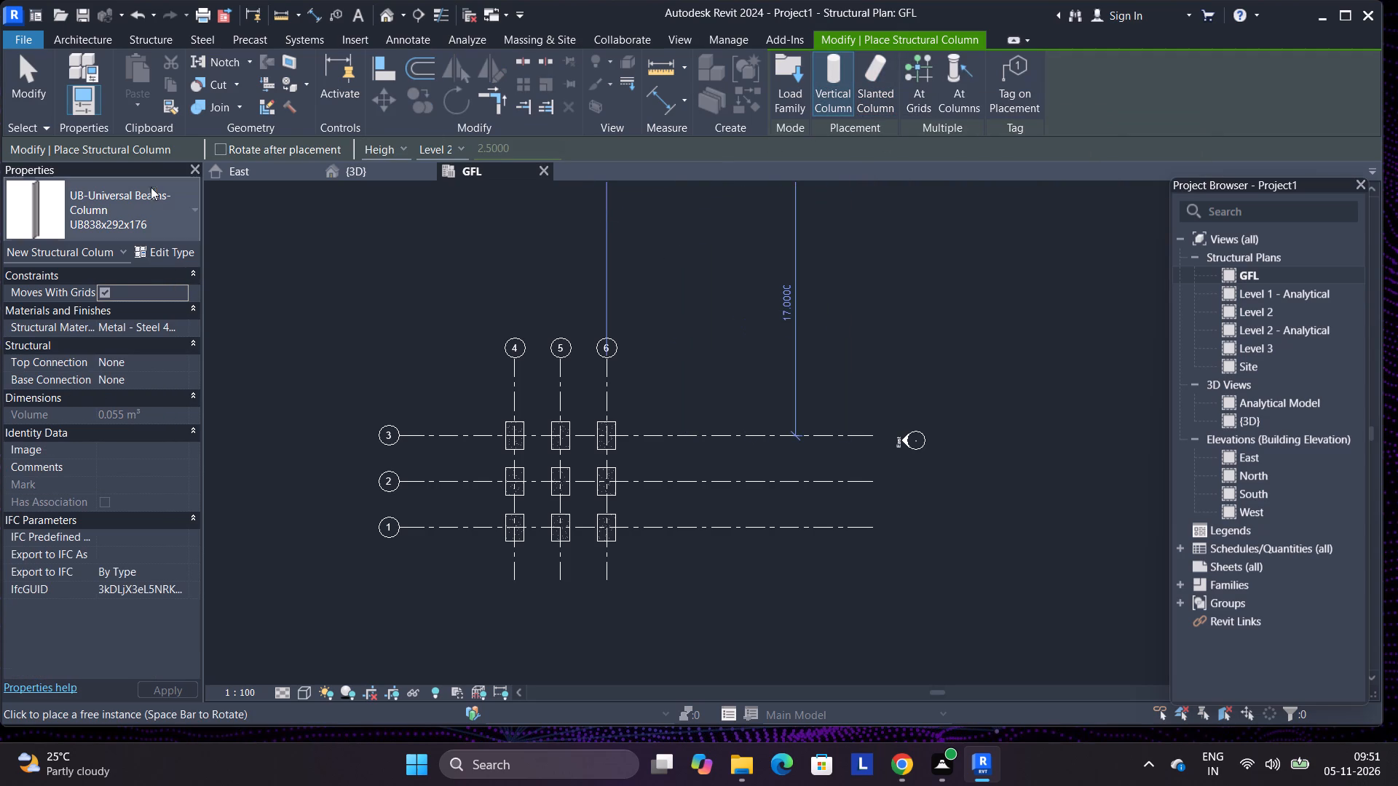
left_click(159, 208)
left_click(111, 432)
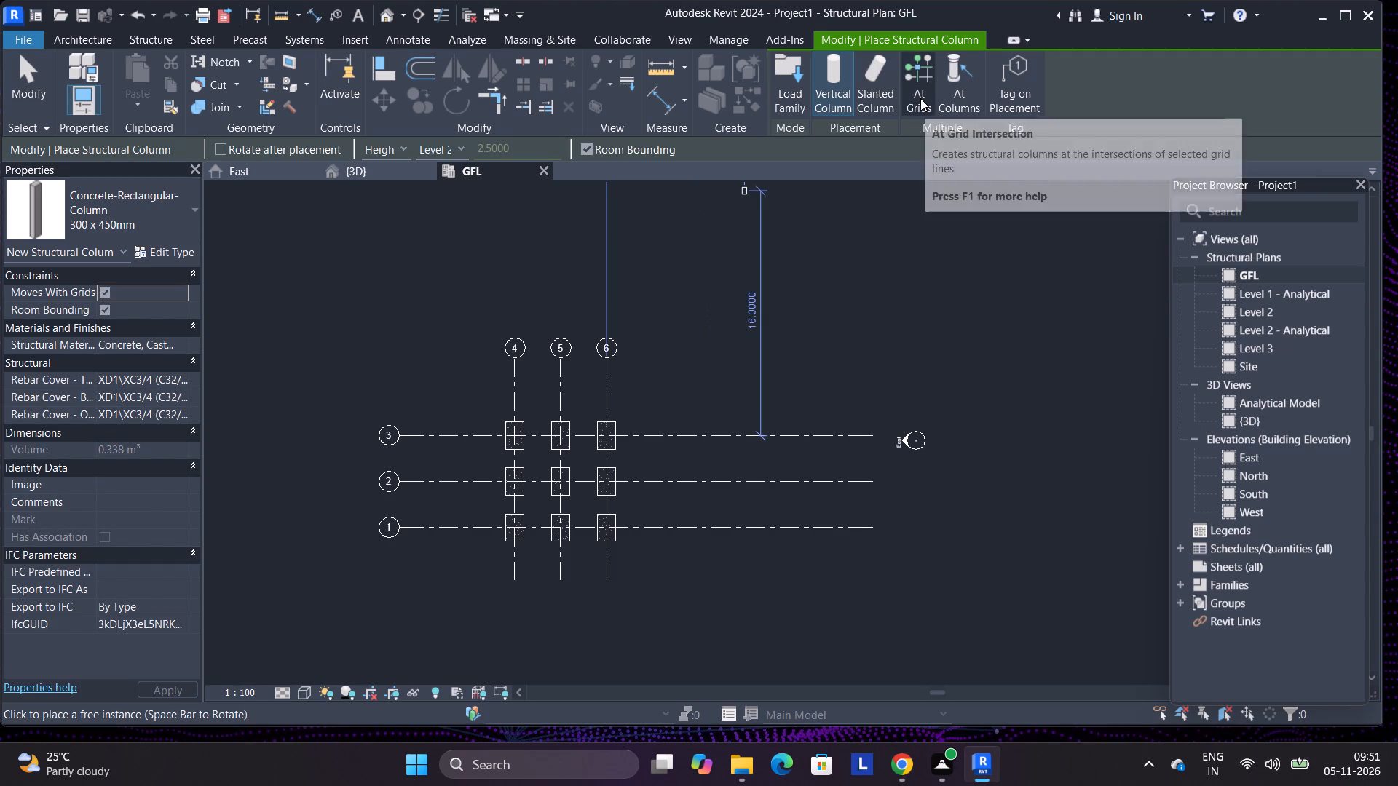
left_click(920, 98)
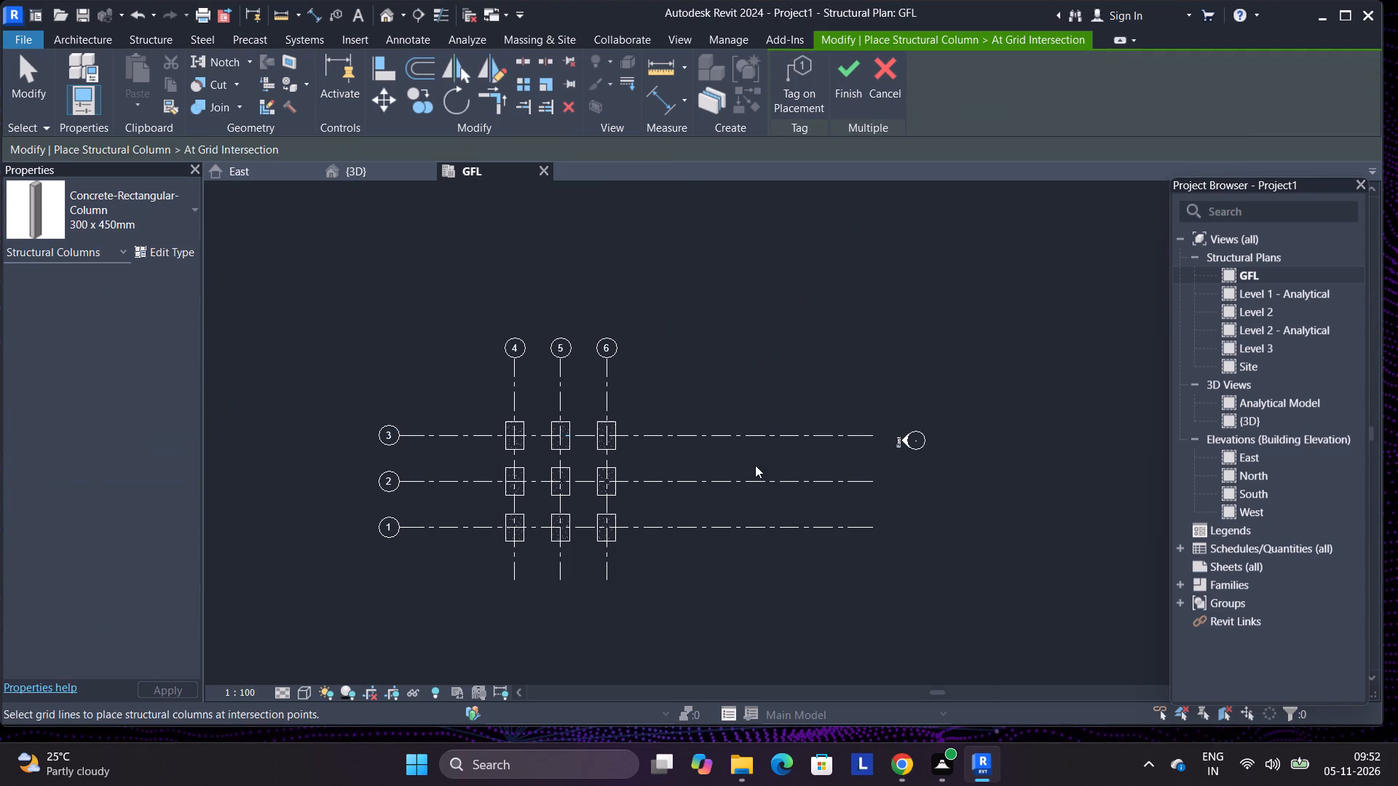
left_click_drag(631, 553, 546, 483)
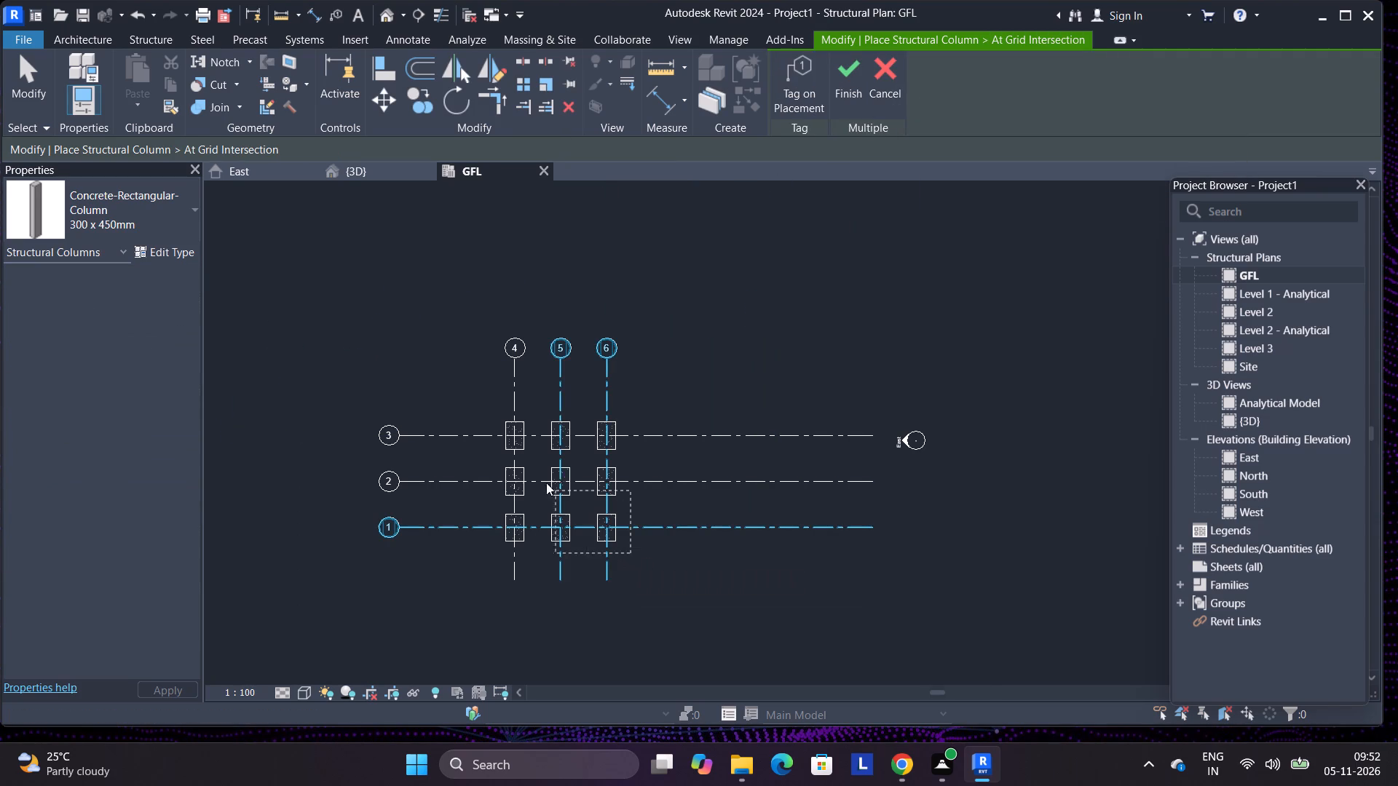
left_click_drag(546, 483, 508, 438)
left_click(498, 424)
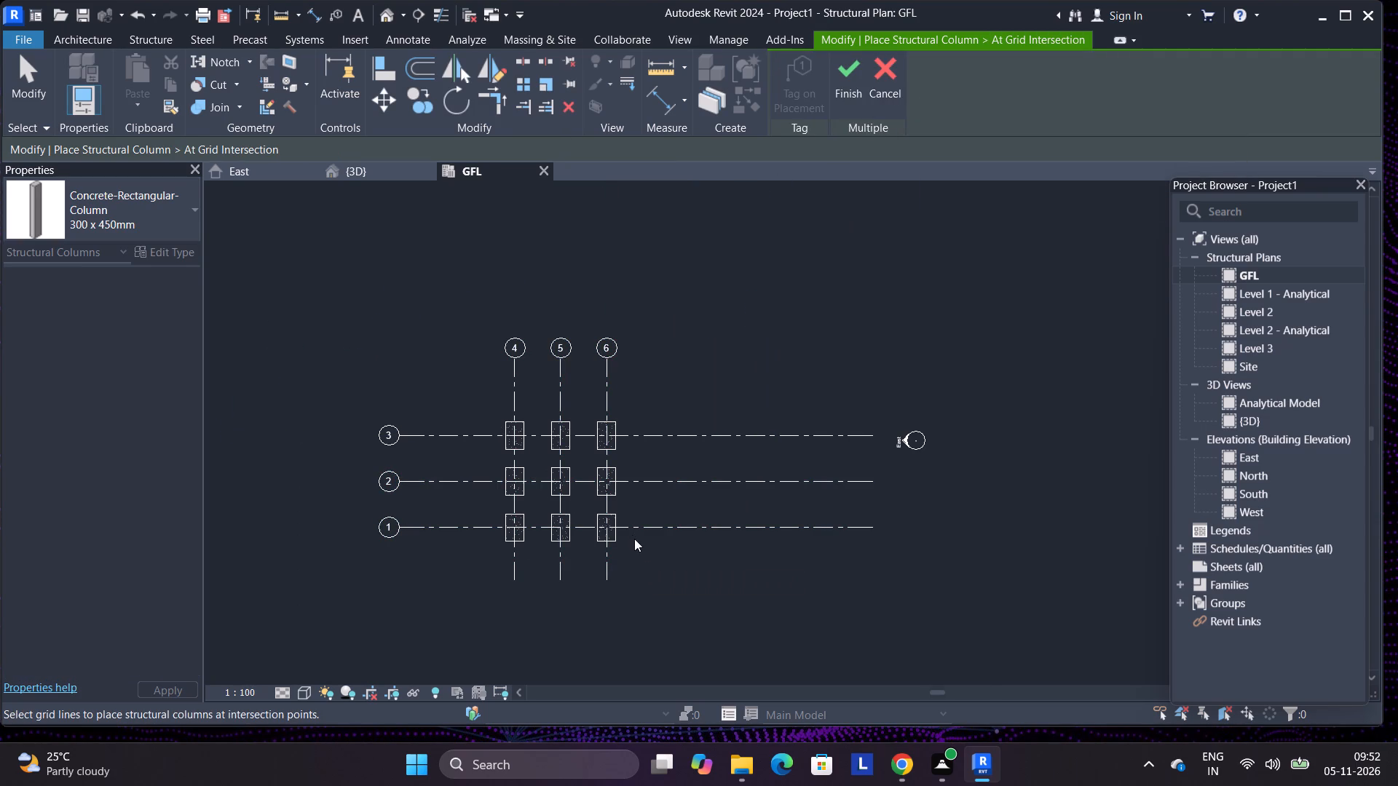
left_click_drag(633, 544, 480, 411)
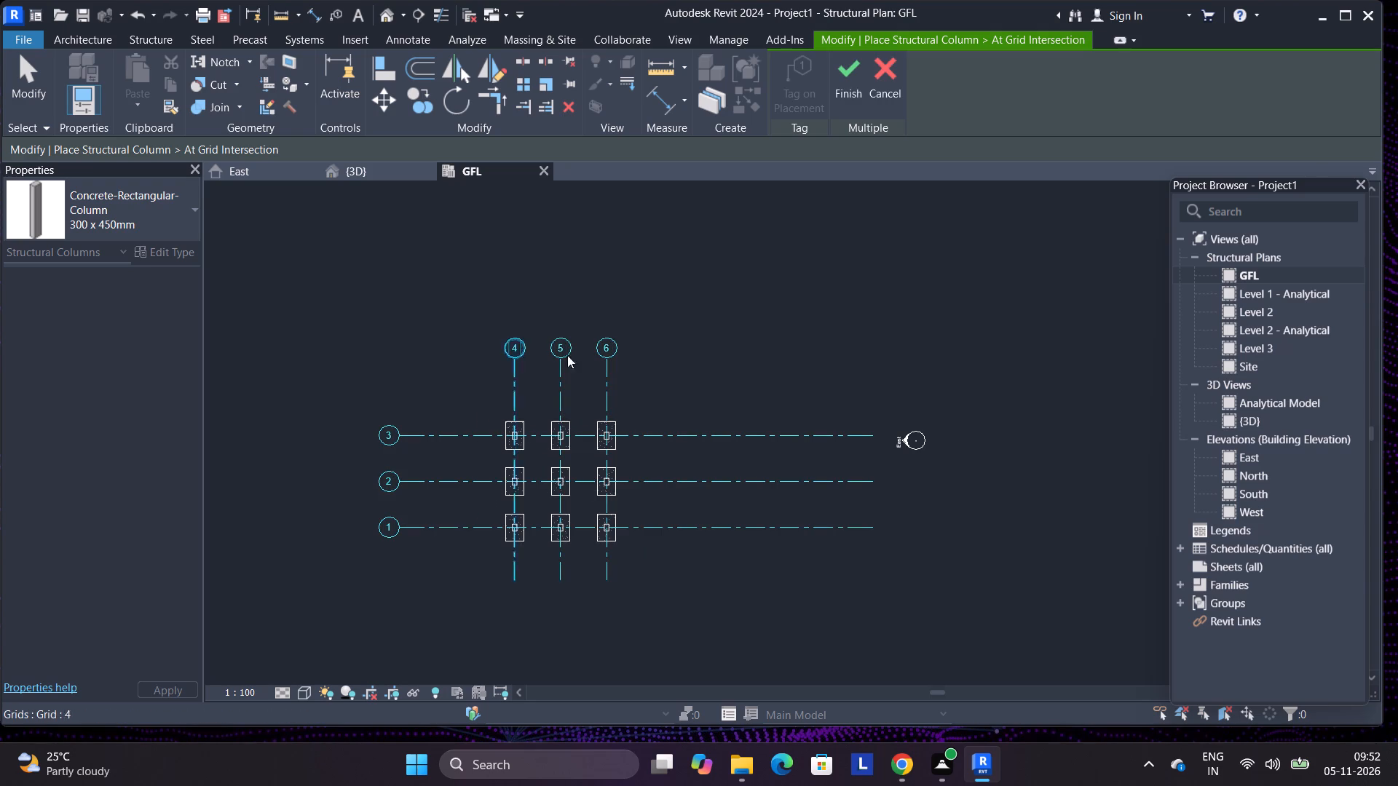
left_click(845, 71)
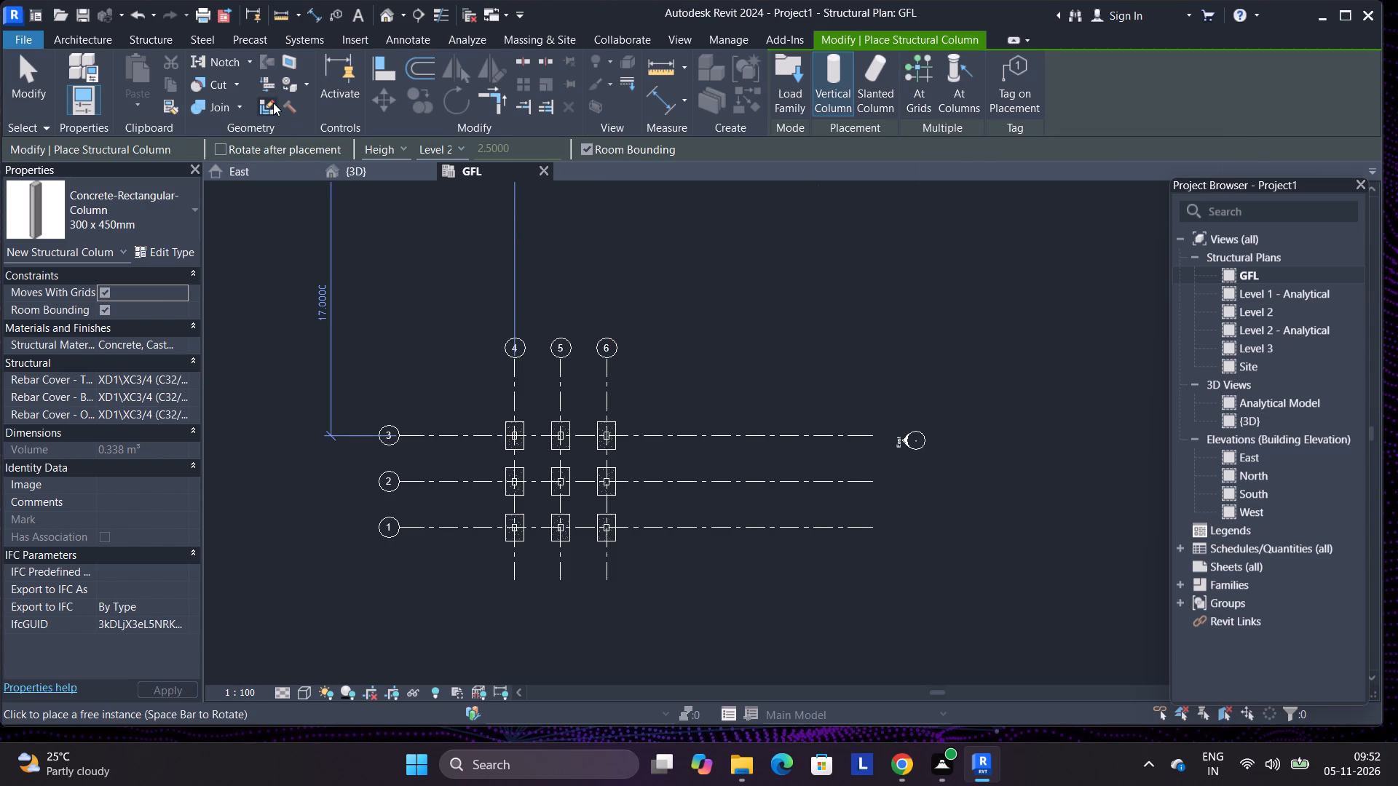
left_click(416, 176)
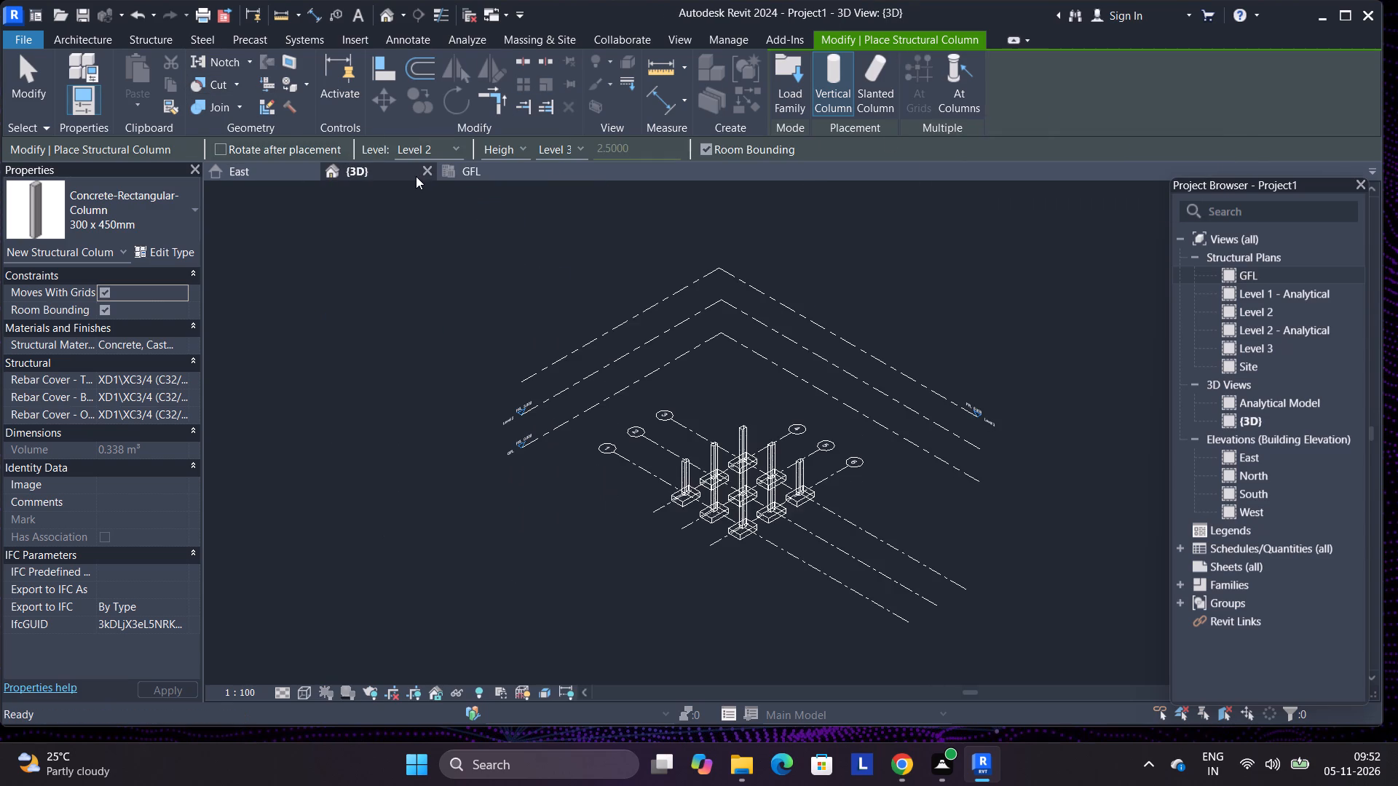
scroll(762, 465, "up", 4)
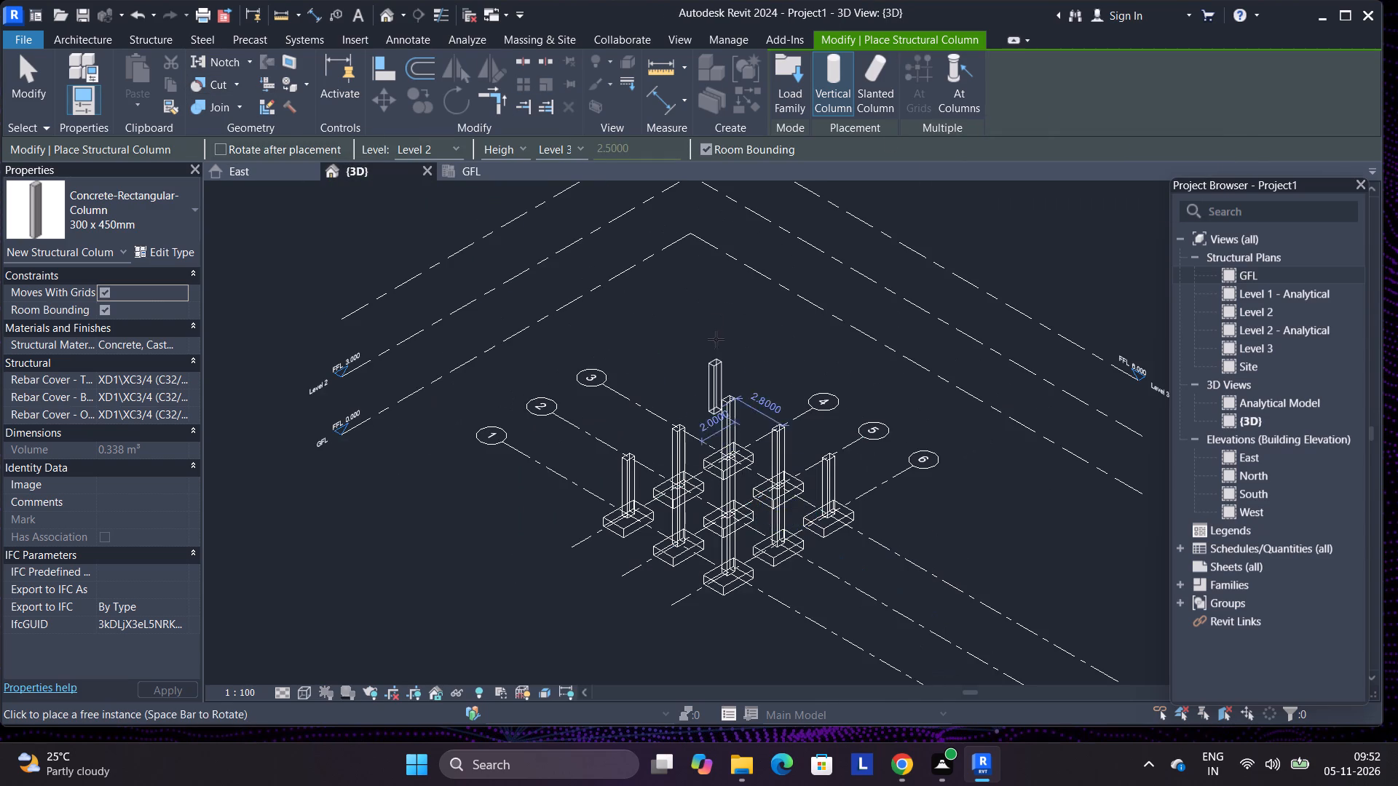
right_click(711, 322)
left_click(719, 331)
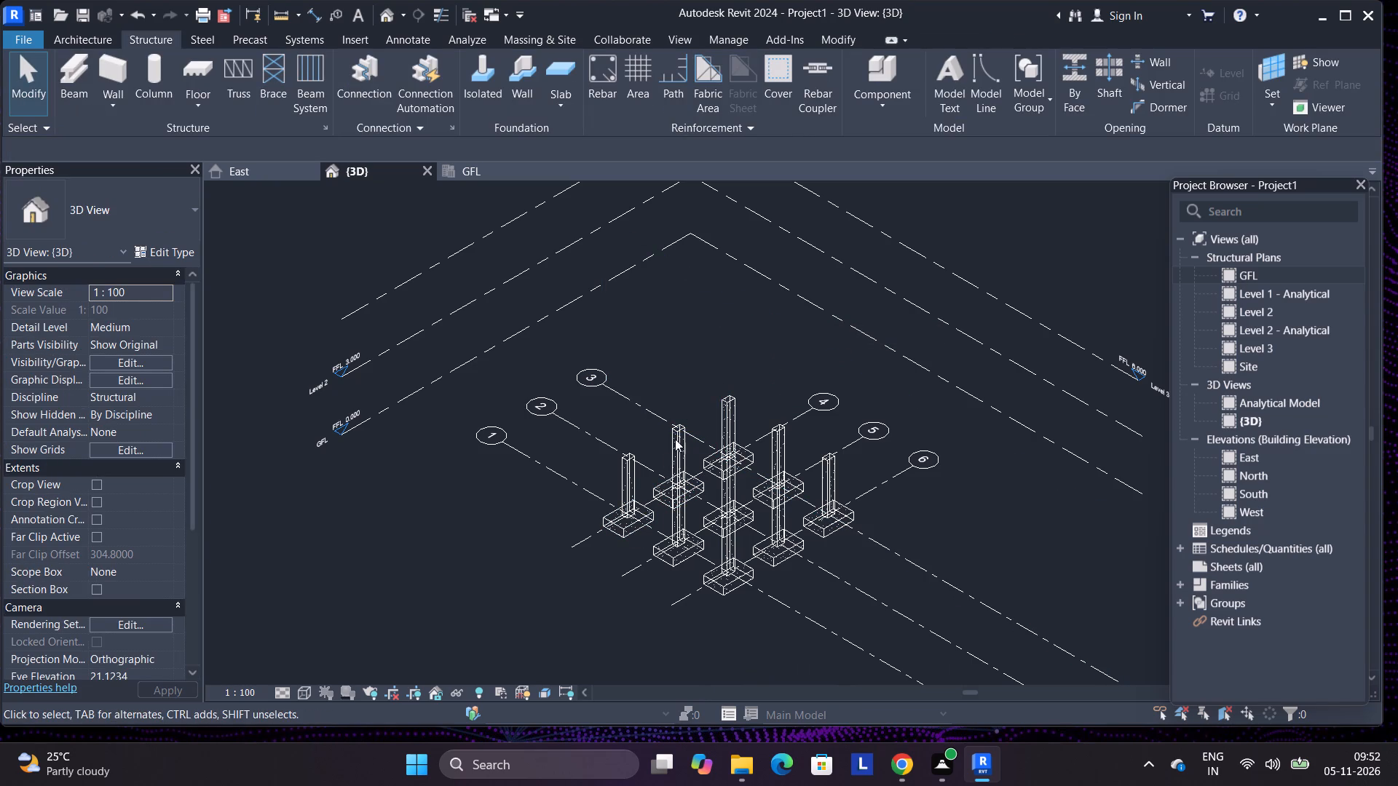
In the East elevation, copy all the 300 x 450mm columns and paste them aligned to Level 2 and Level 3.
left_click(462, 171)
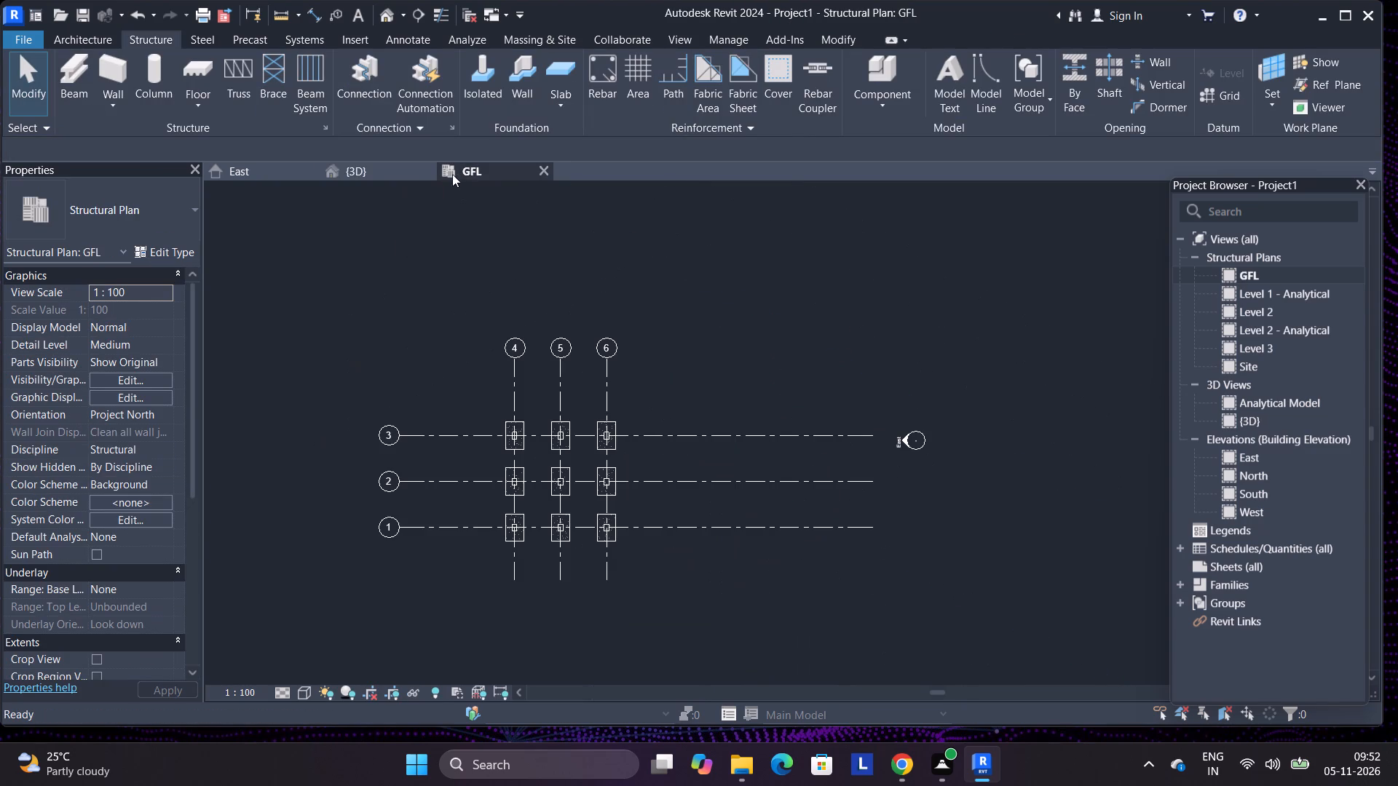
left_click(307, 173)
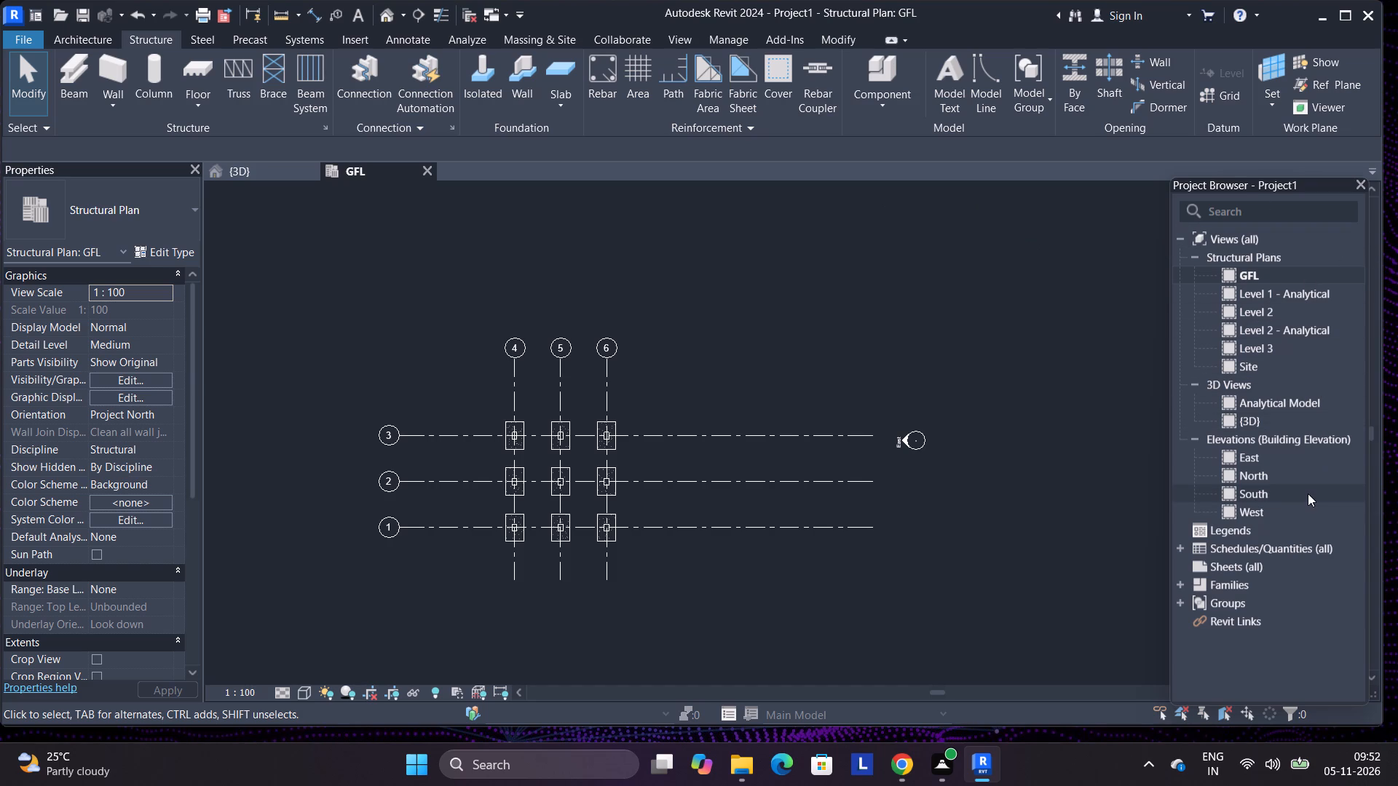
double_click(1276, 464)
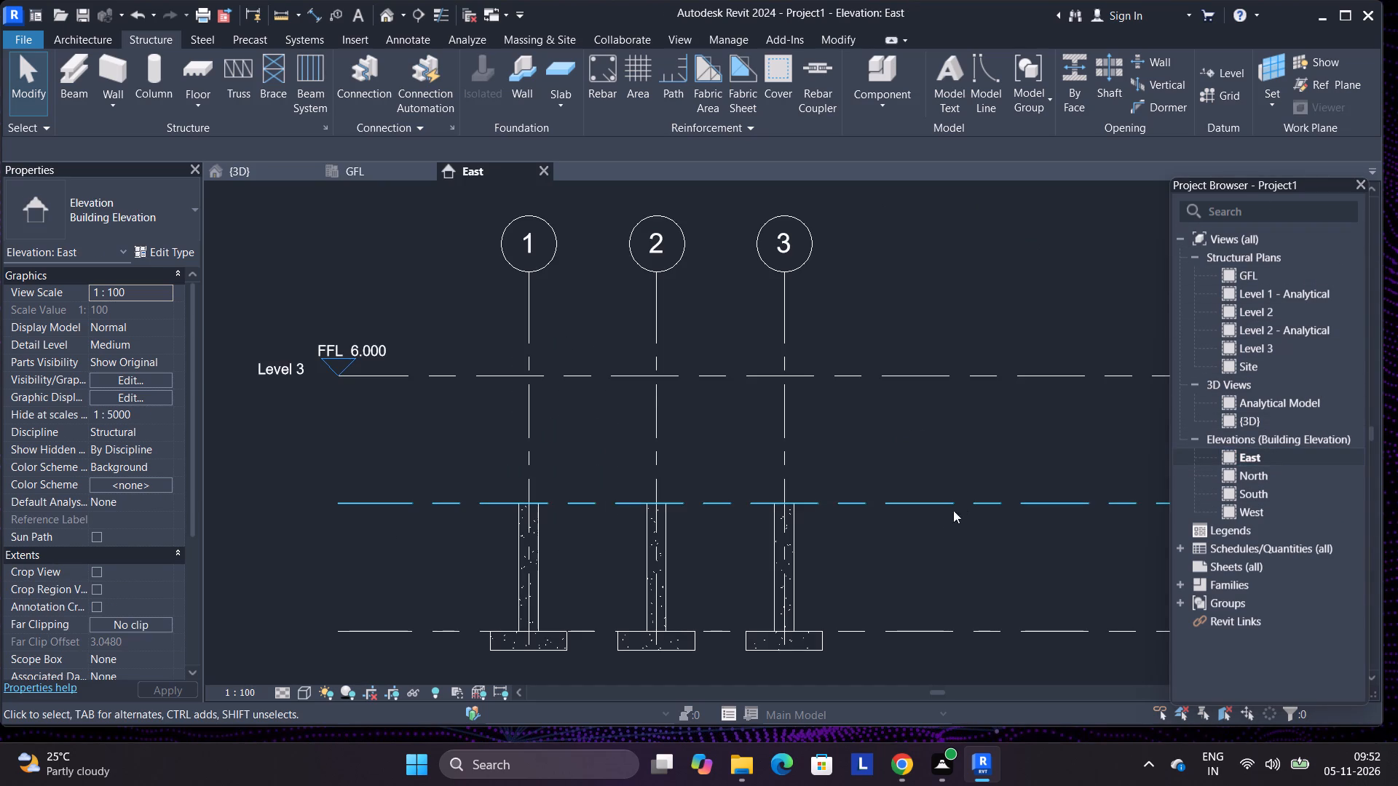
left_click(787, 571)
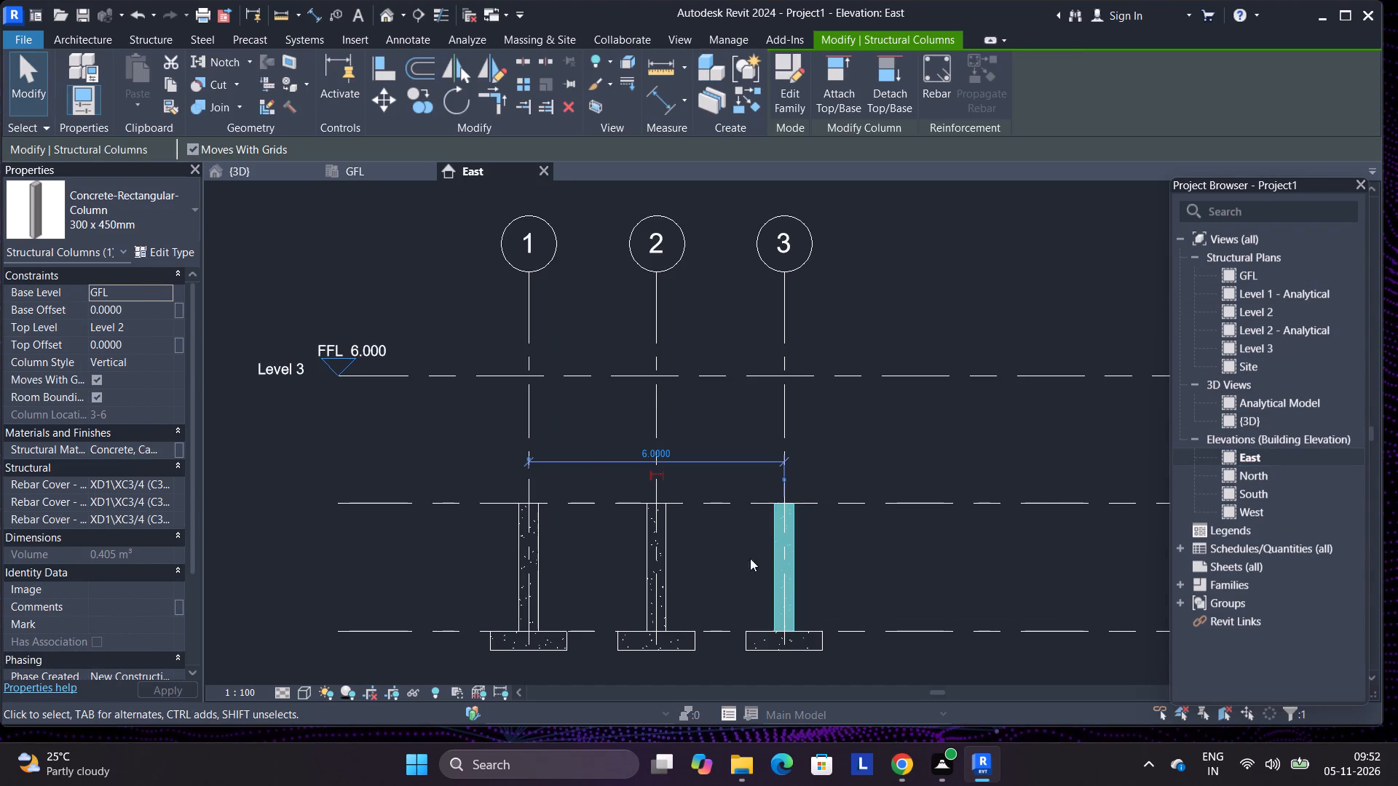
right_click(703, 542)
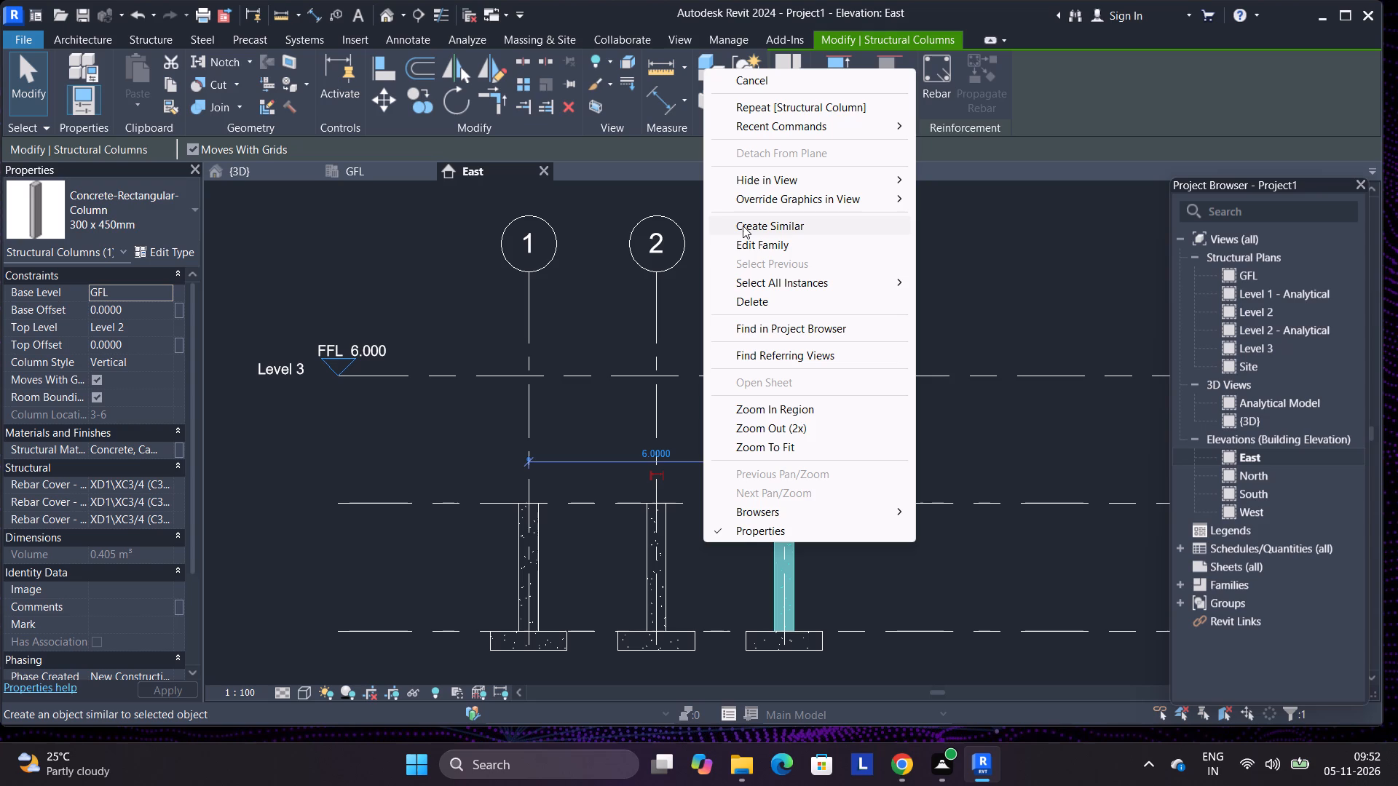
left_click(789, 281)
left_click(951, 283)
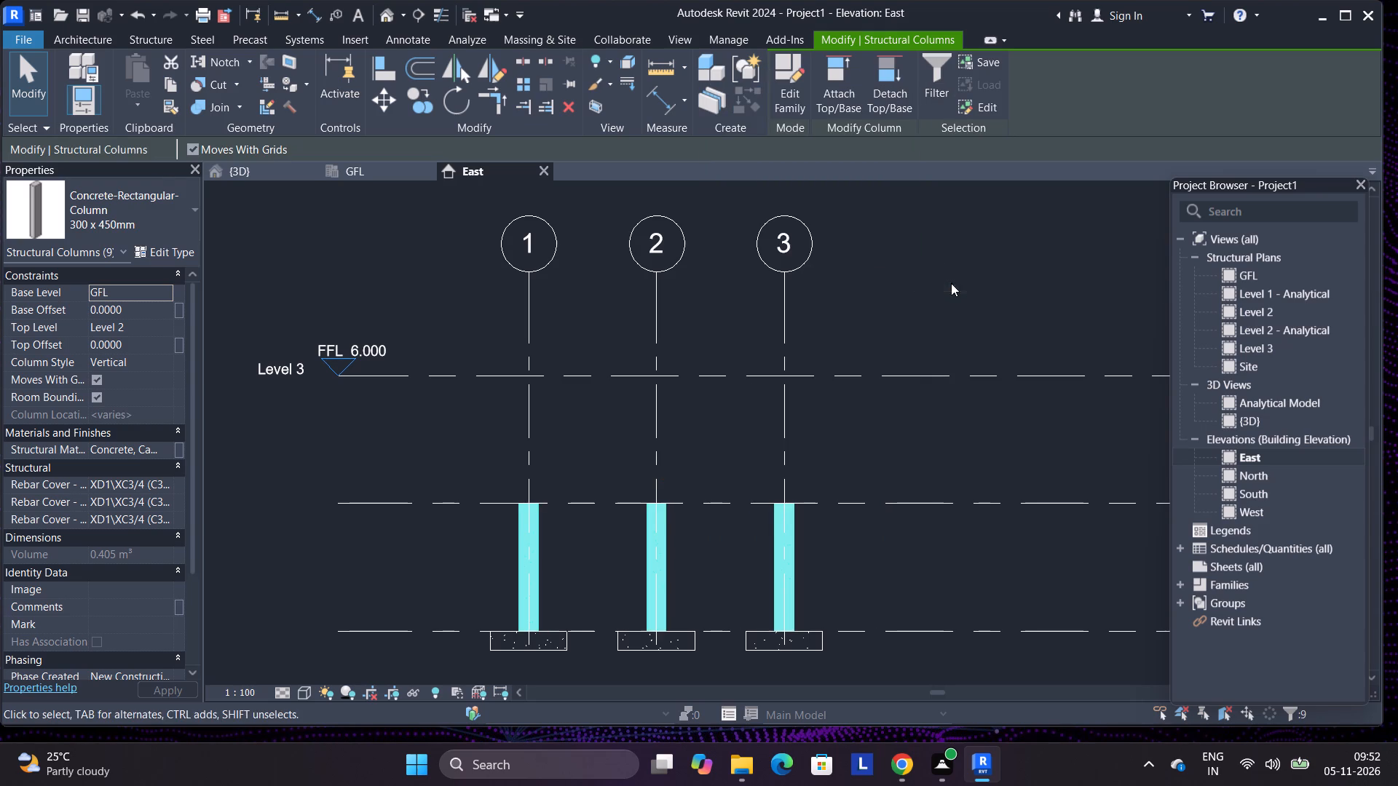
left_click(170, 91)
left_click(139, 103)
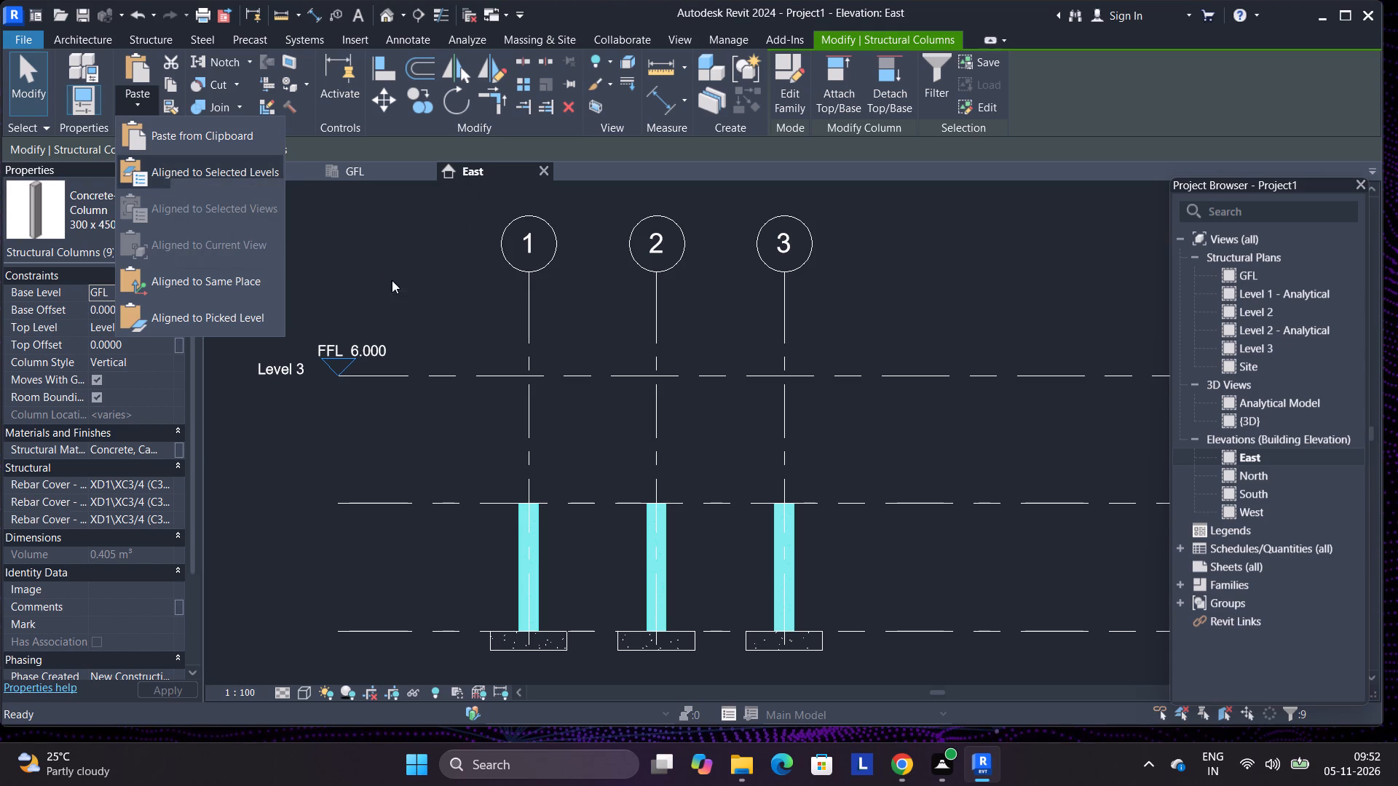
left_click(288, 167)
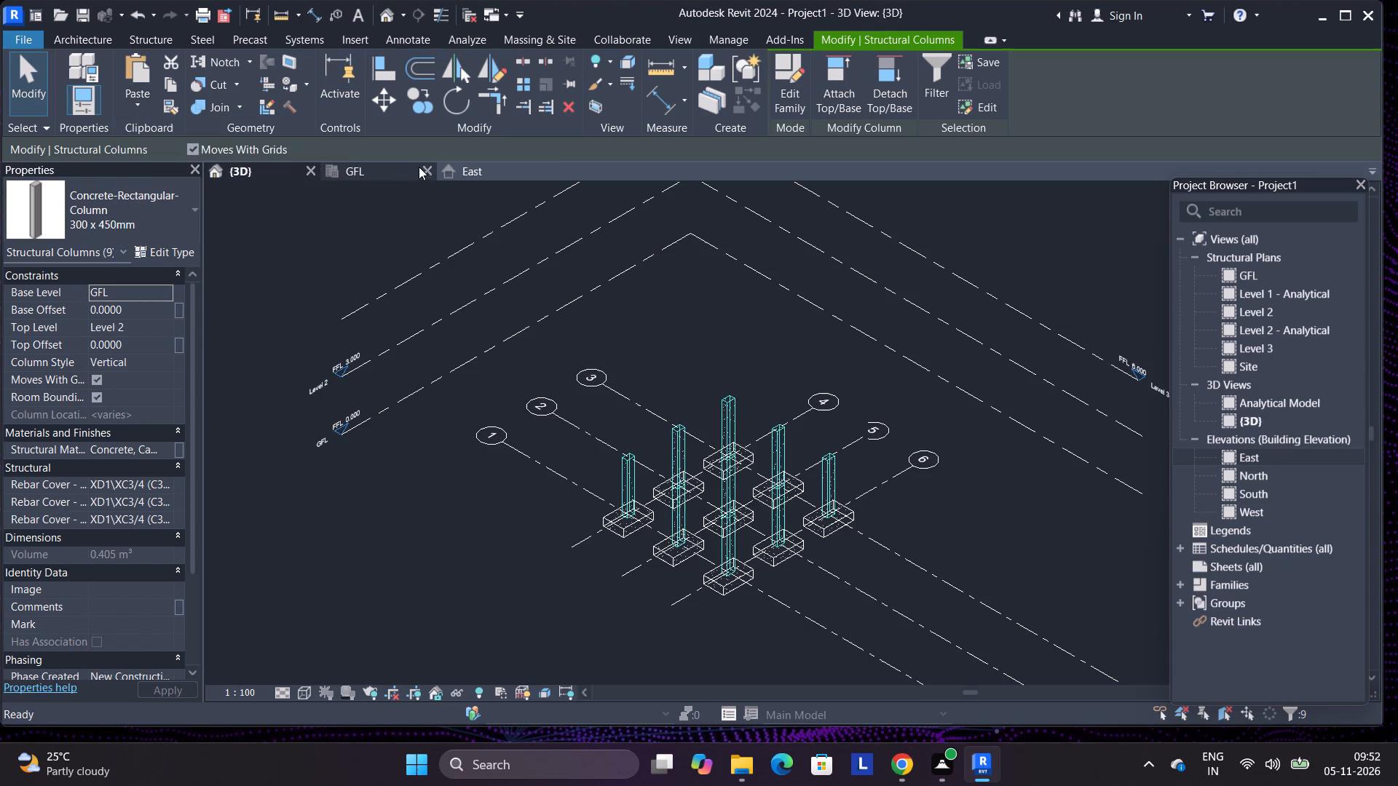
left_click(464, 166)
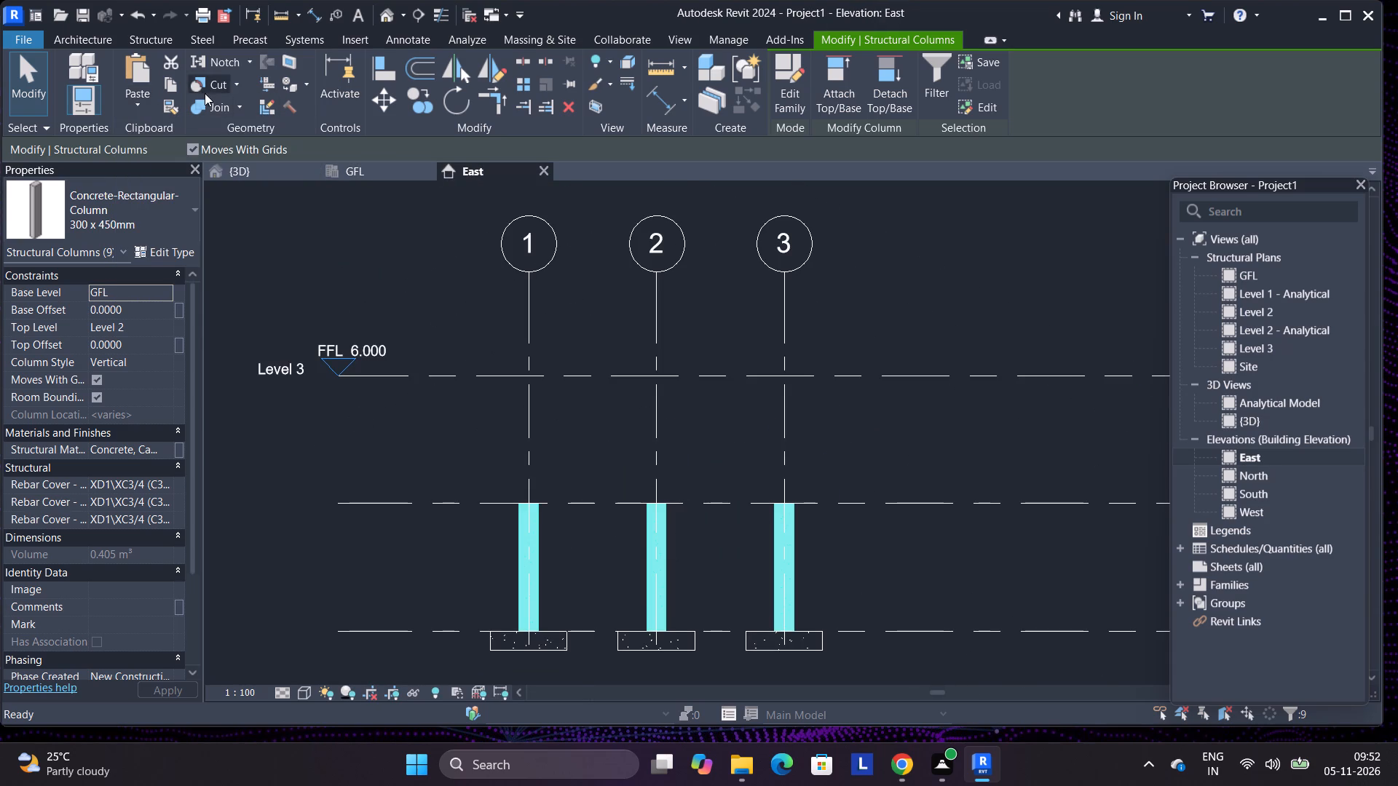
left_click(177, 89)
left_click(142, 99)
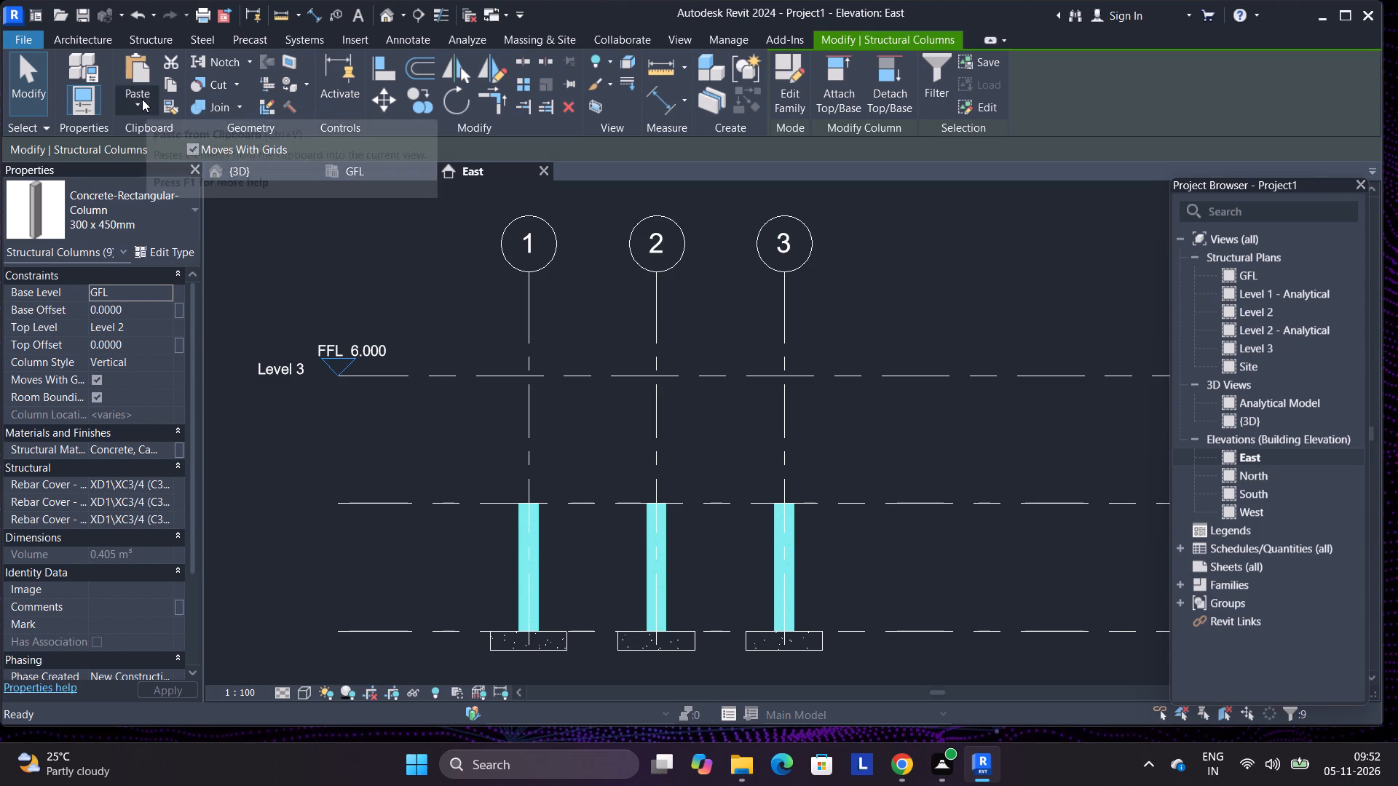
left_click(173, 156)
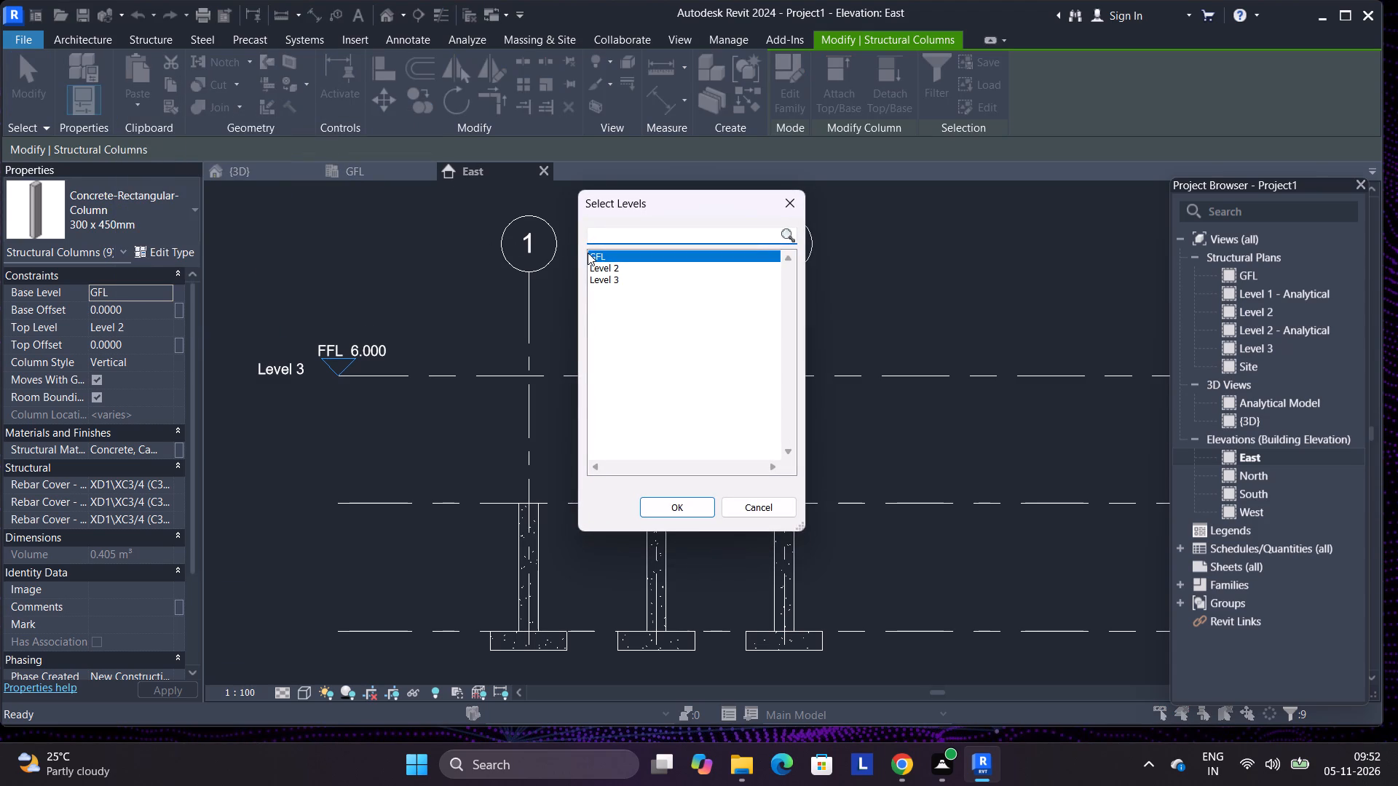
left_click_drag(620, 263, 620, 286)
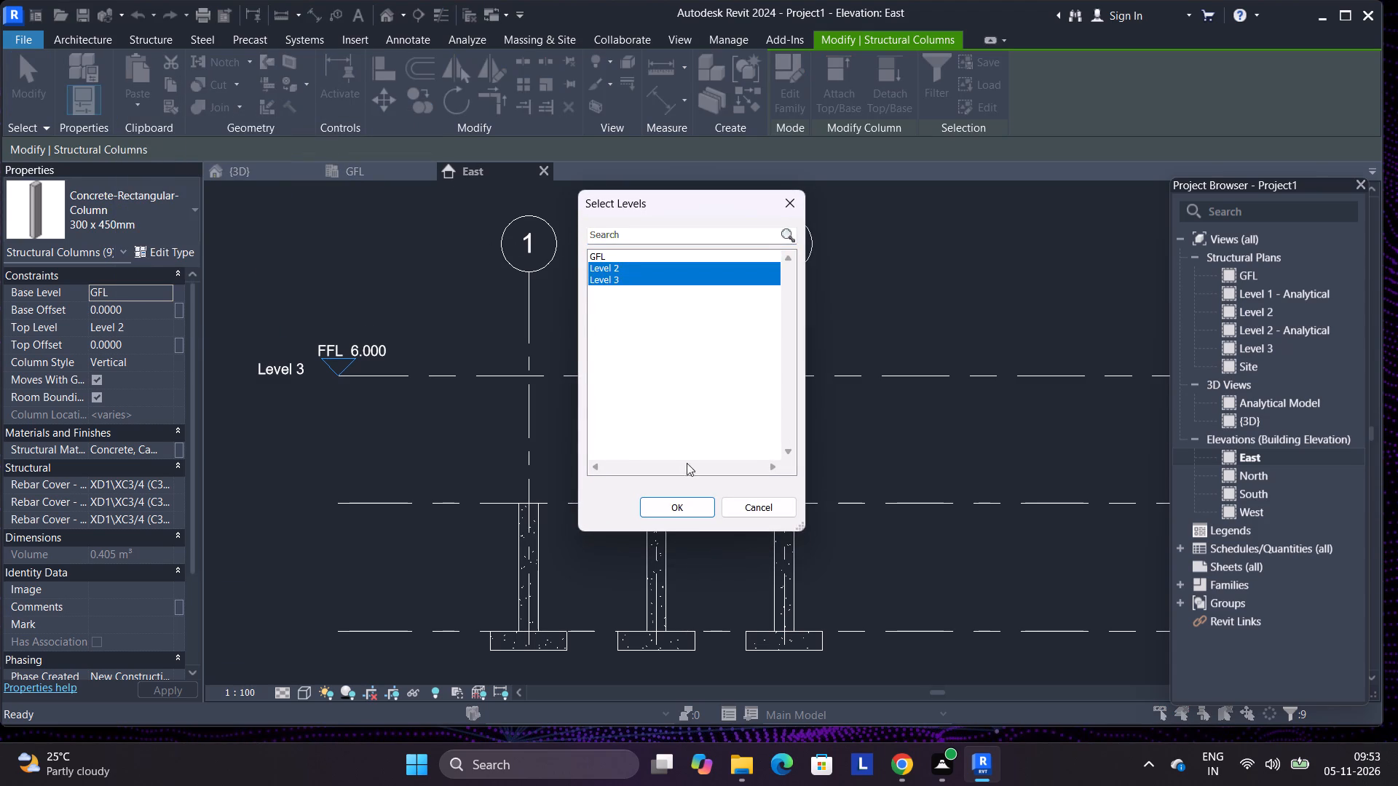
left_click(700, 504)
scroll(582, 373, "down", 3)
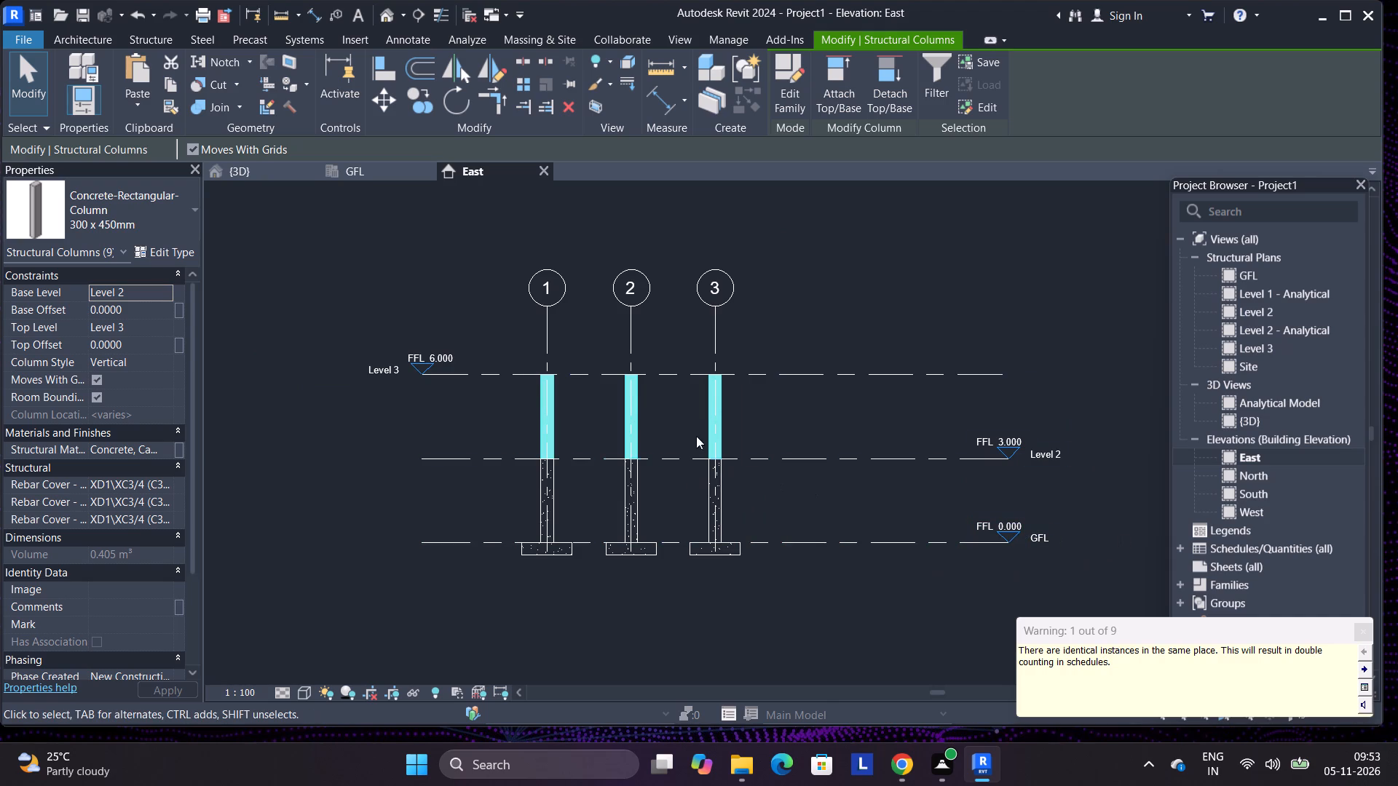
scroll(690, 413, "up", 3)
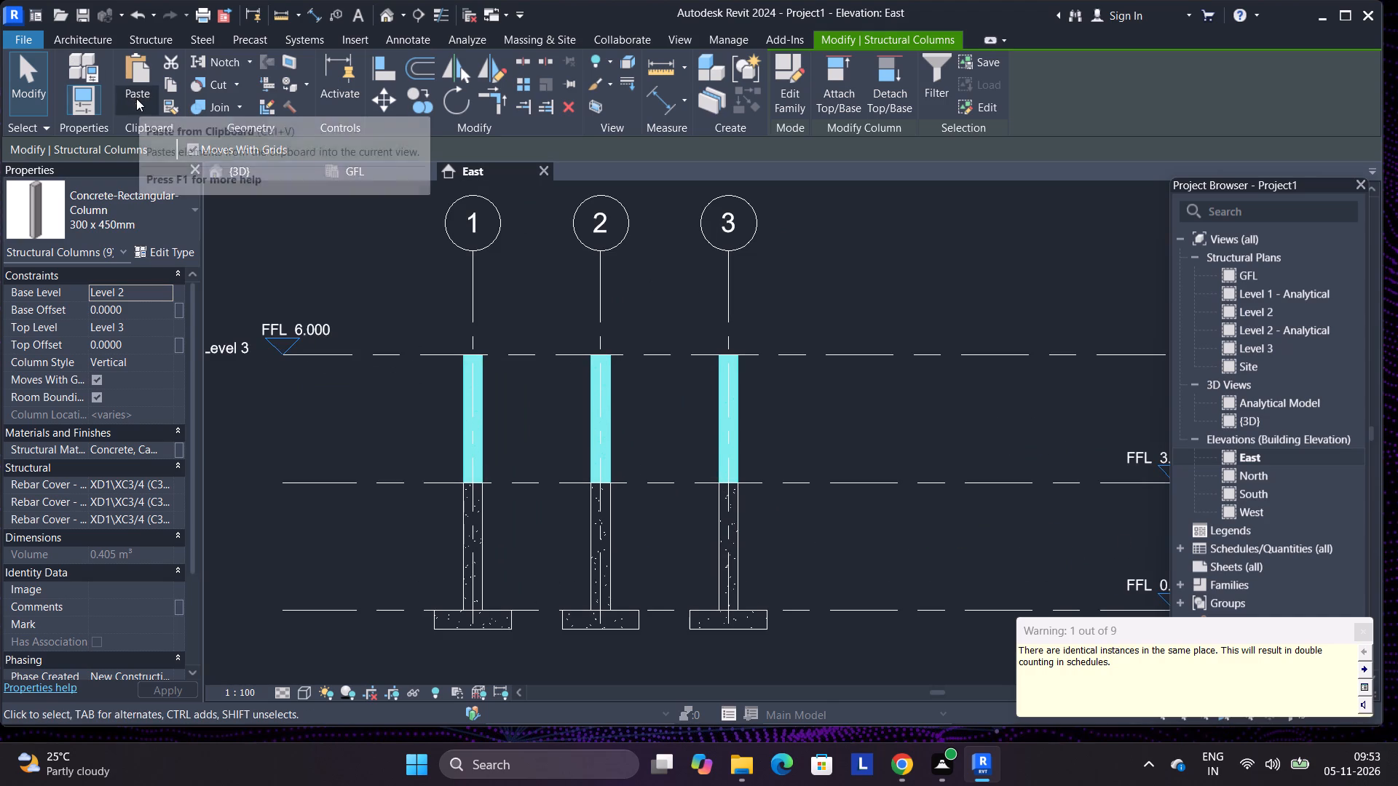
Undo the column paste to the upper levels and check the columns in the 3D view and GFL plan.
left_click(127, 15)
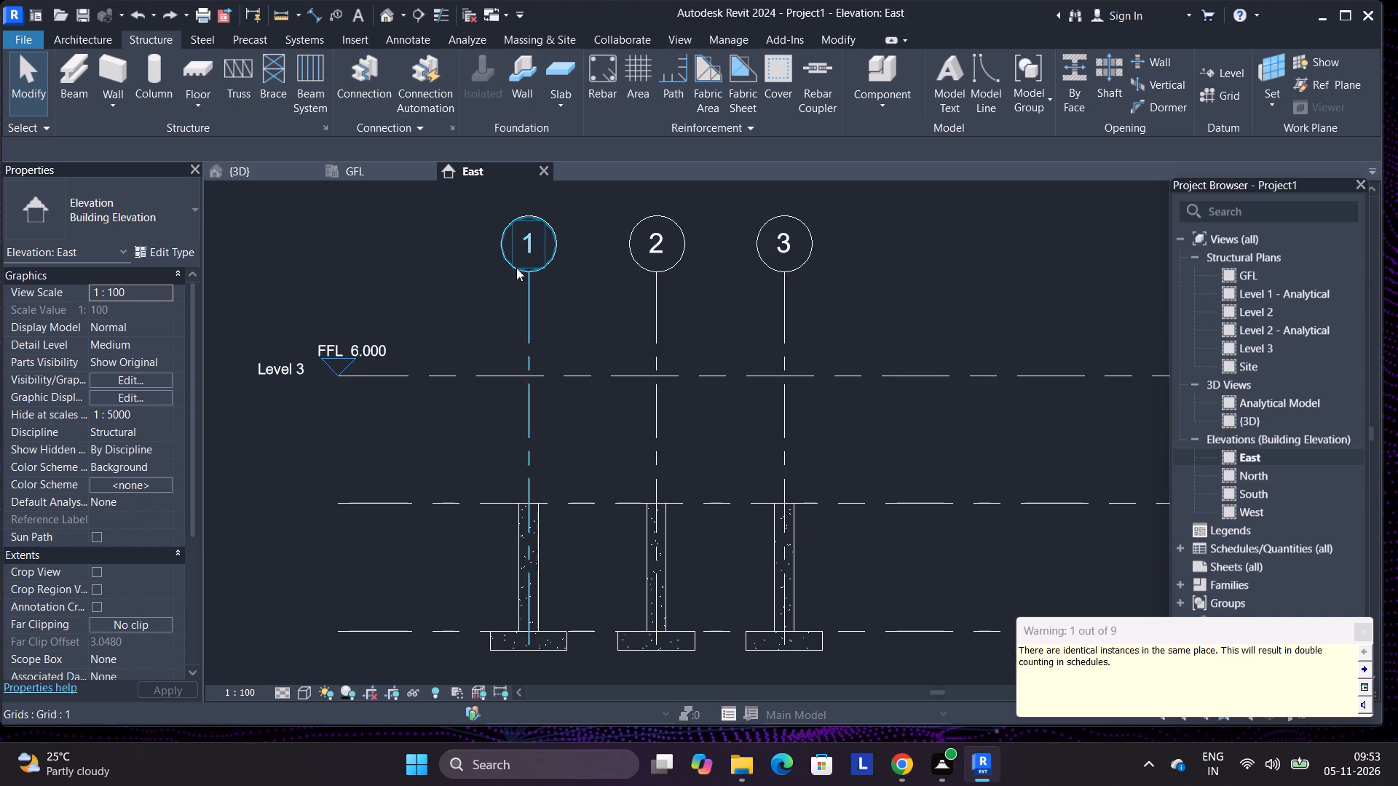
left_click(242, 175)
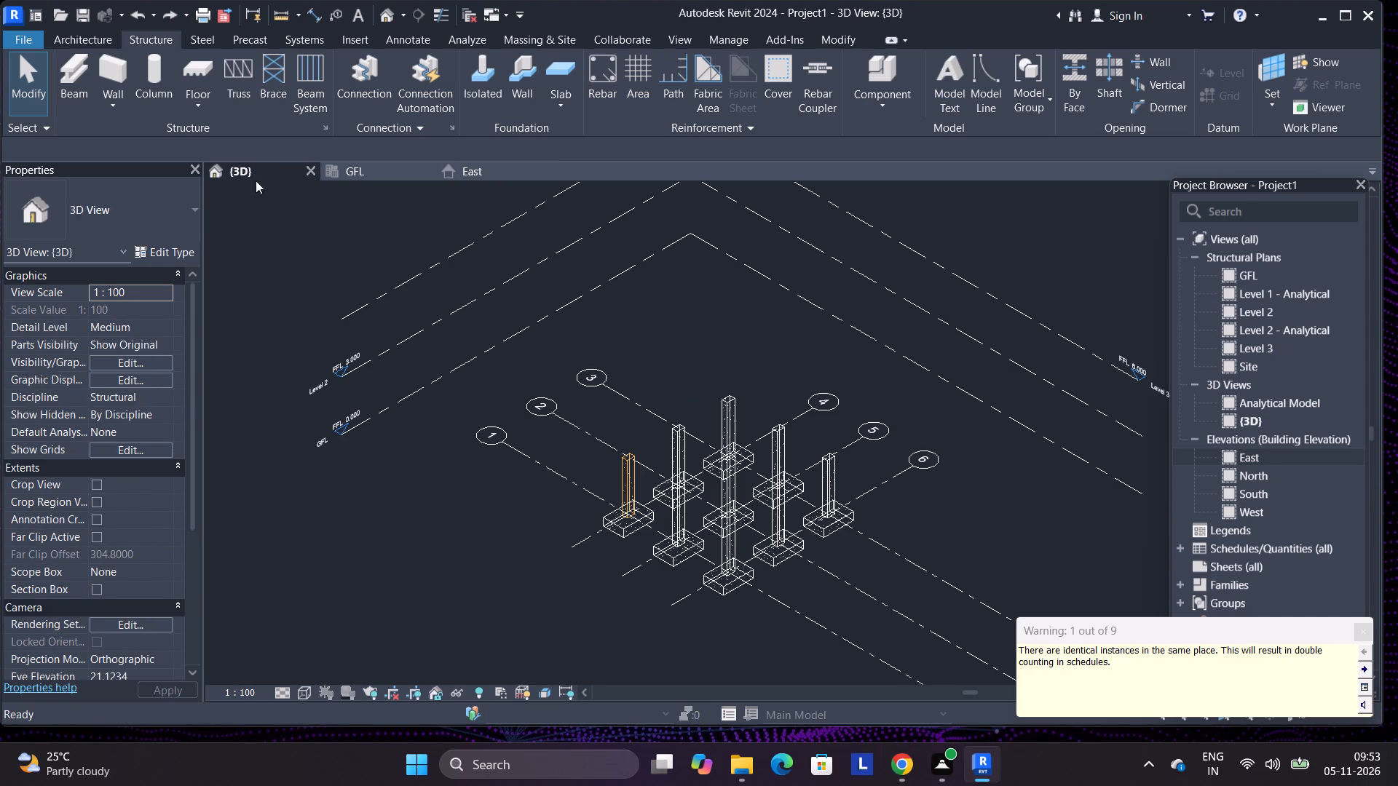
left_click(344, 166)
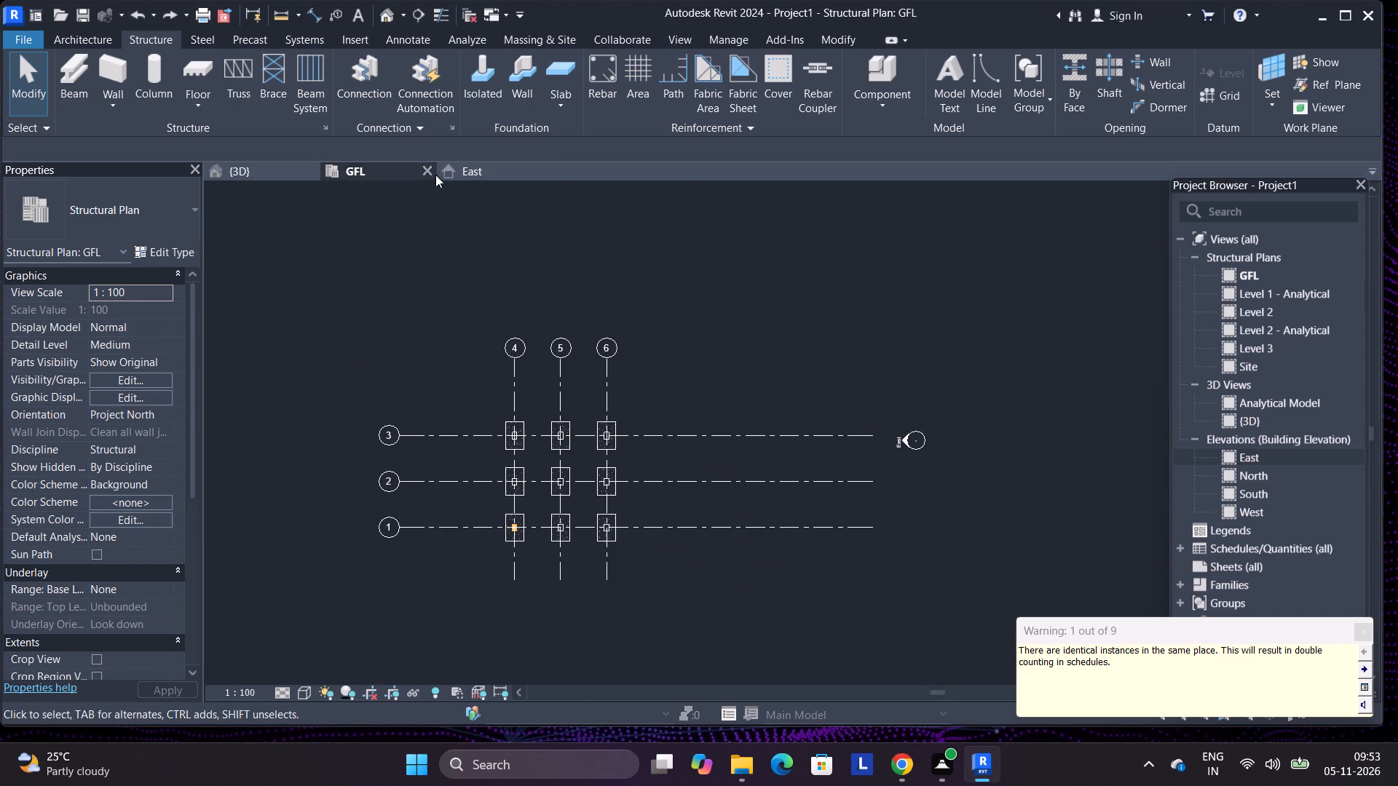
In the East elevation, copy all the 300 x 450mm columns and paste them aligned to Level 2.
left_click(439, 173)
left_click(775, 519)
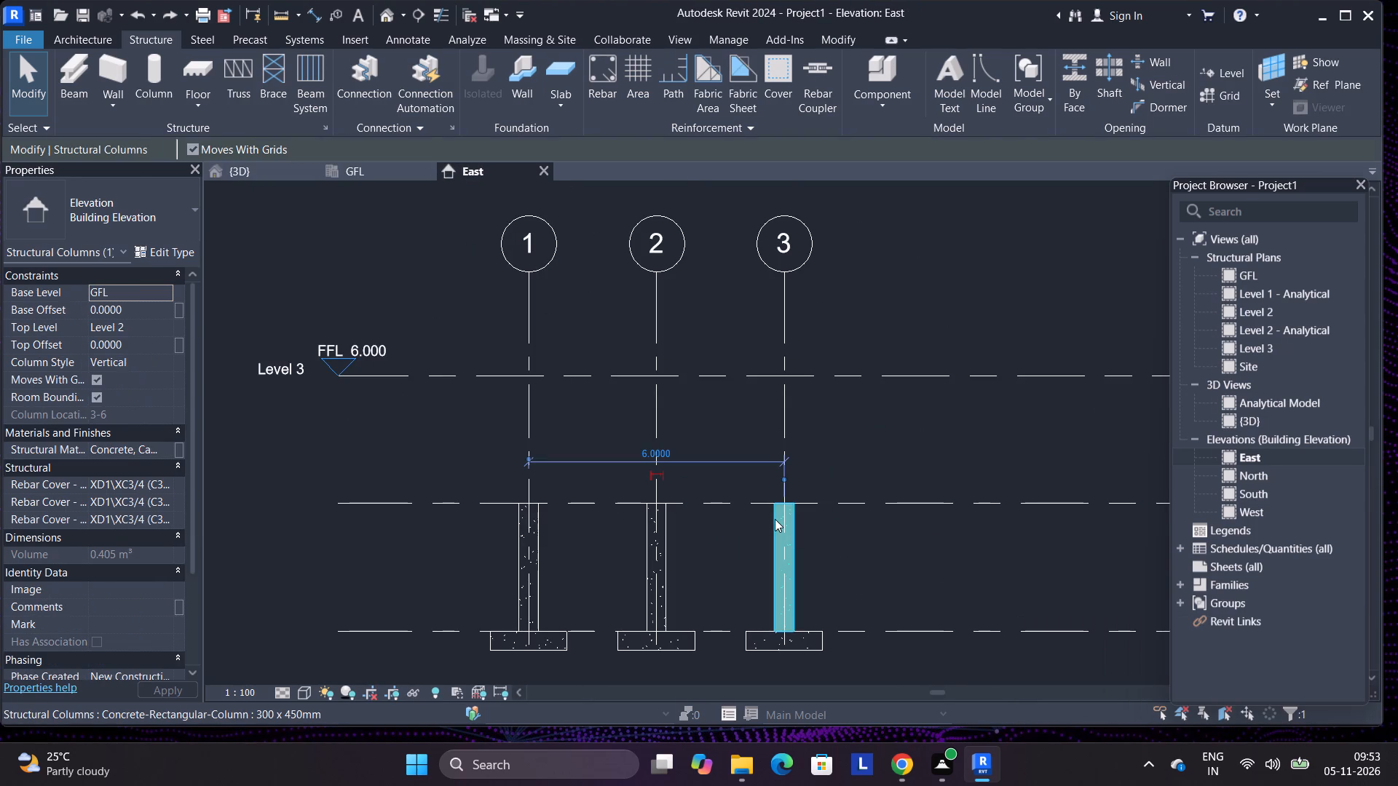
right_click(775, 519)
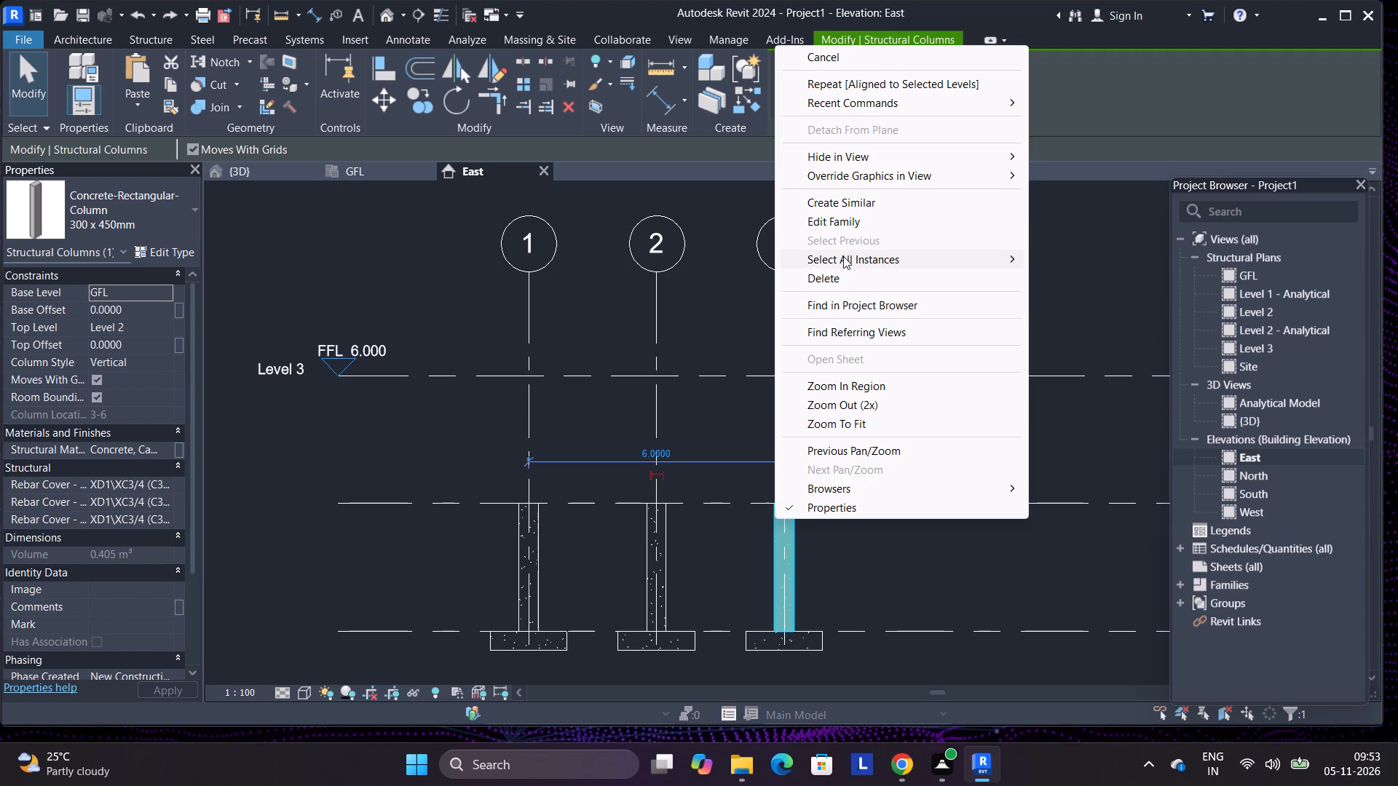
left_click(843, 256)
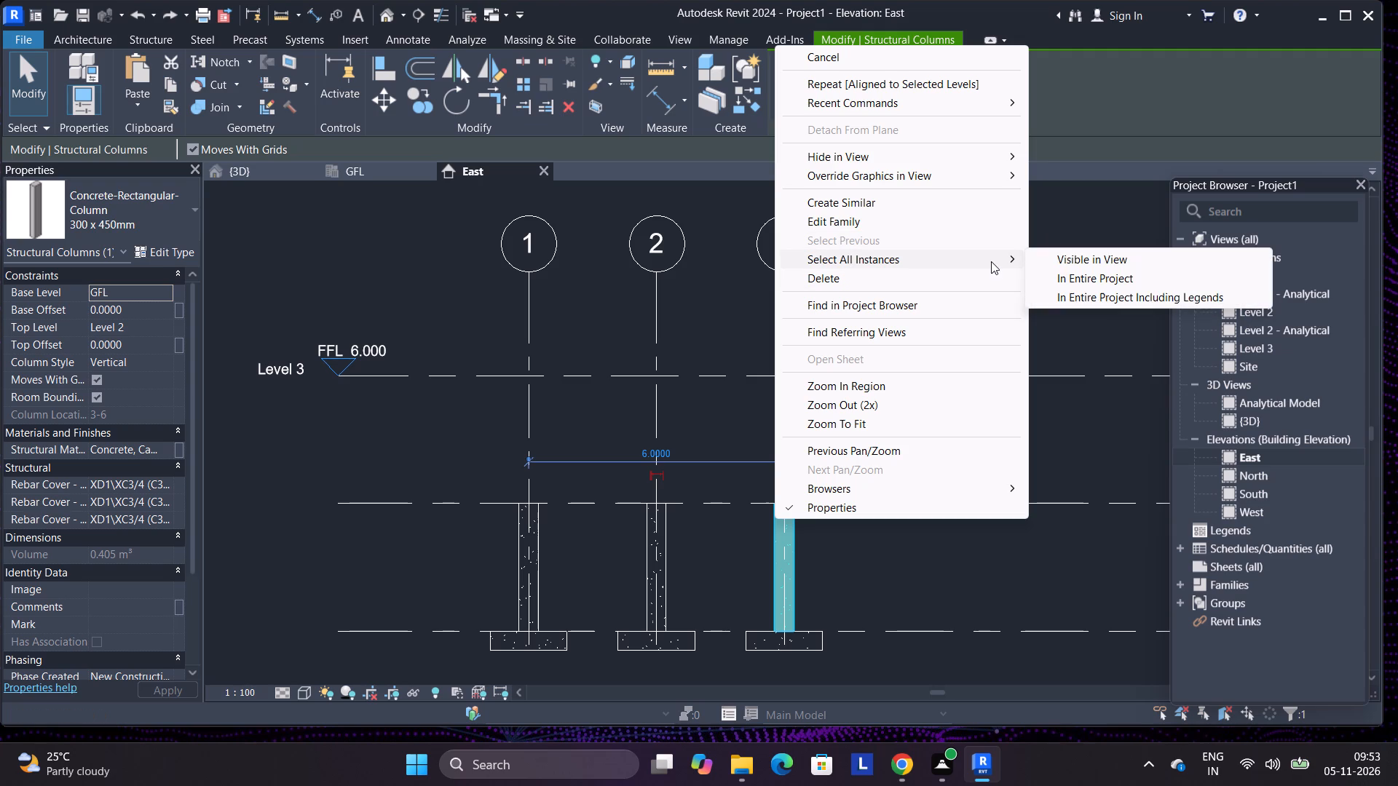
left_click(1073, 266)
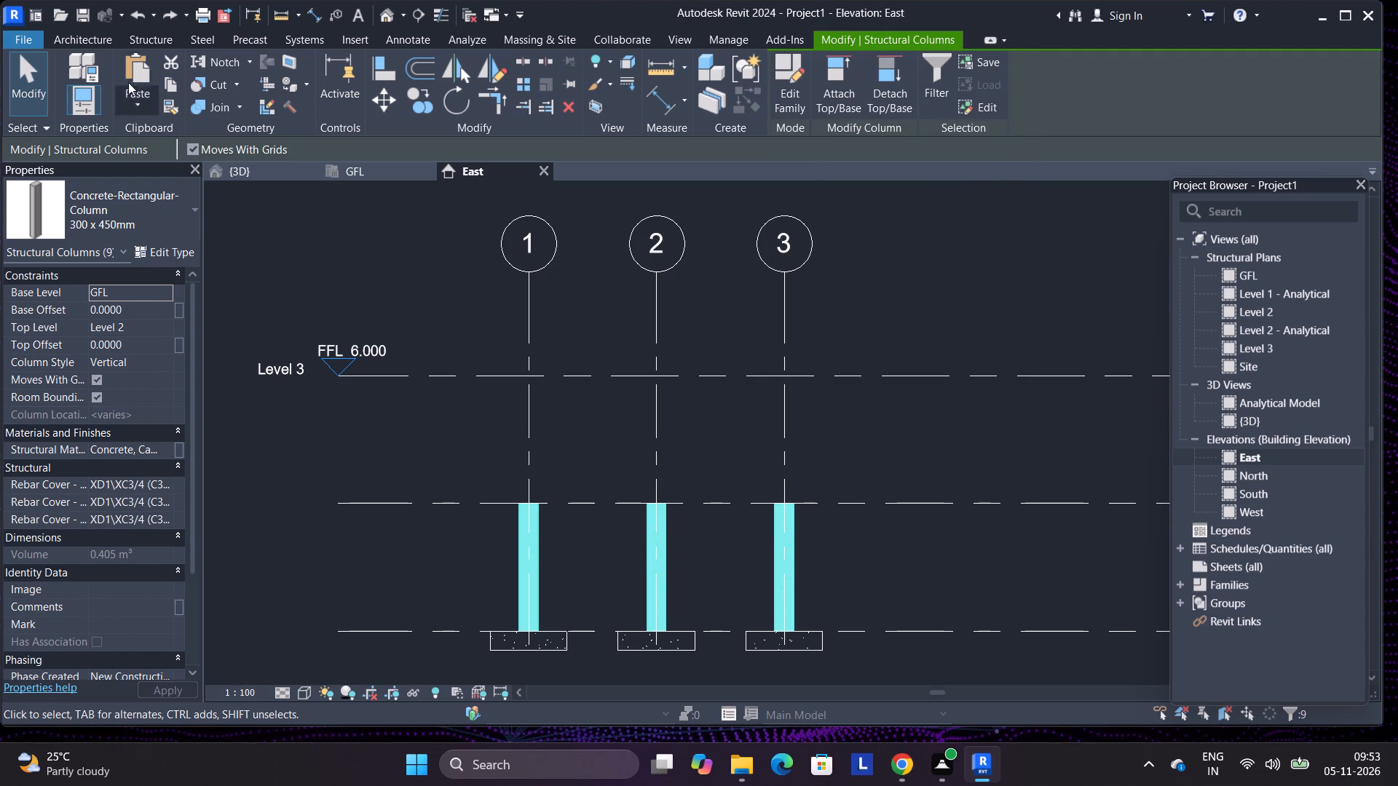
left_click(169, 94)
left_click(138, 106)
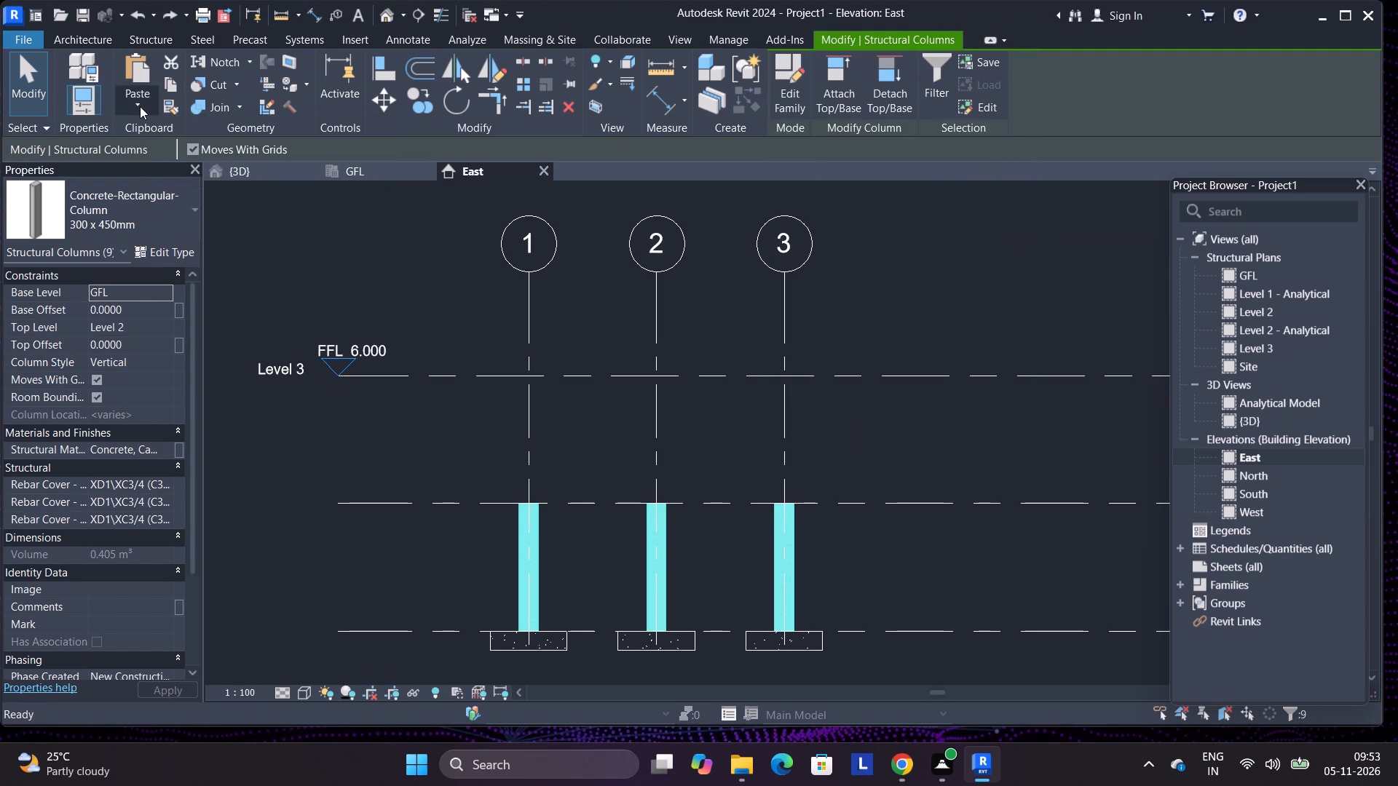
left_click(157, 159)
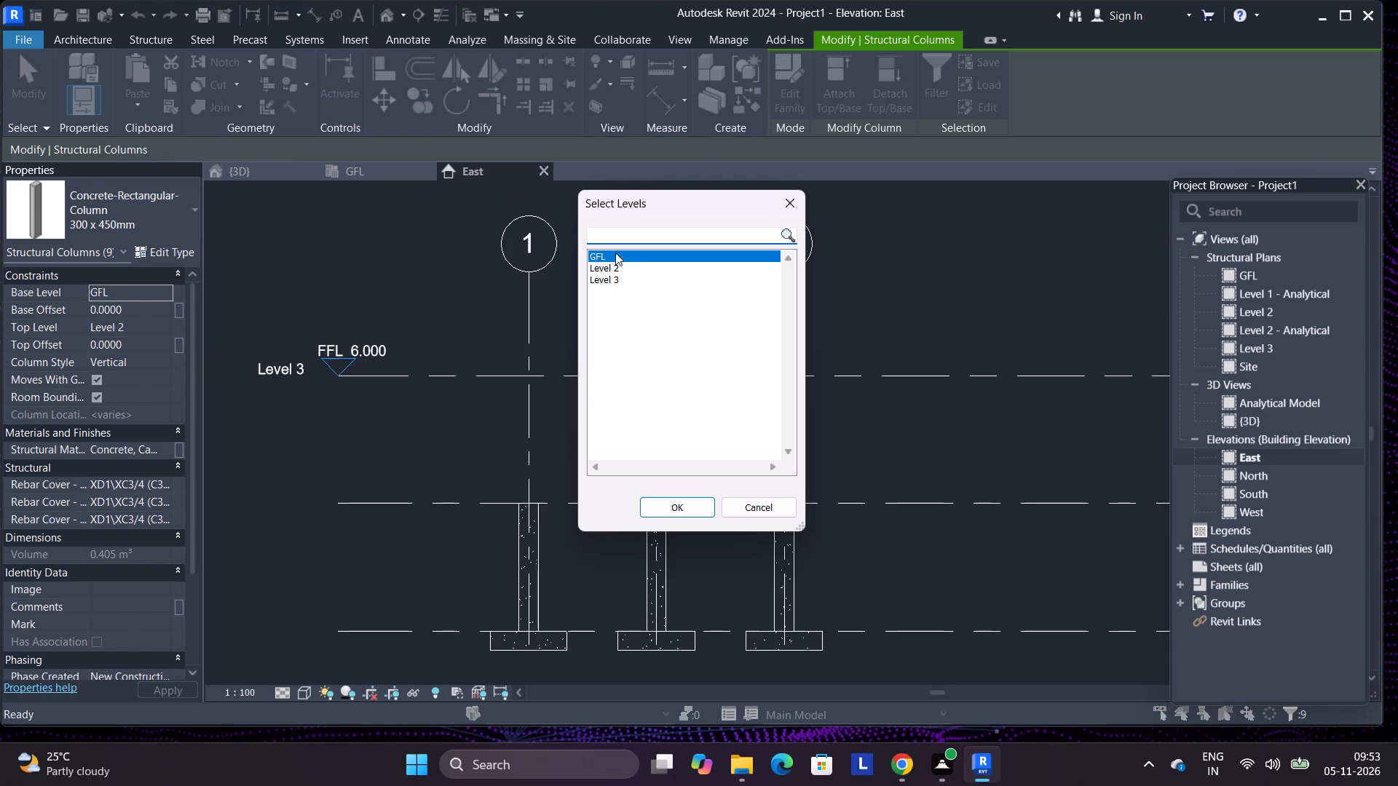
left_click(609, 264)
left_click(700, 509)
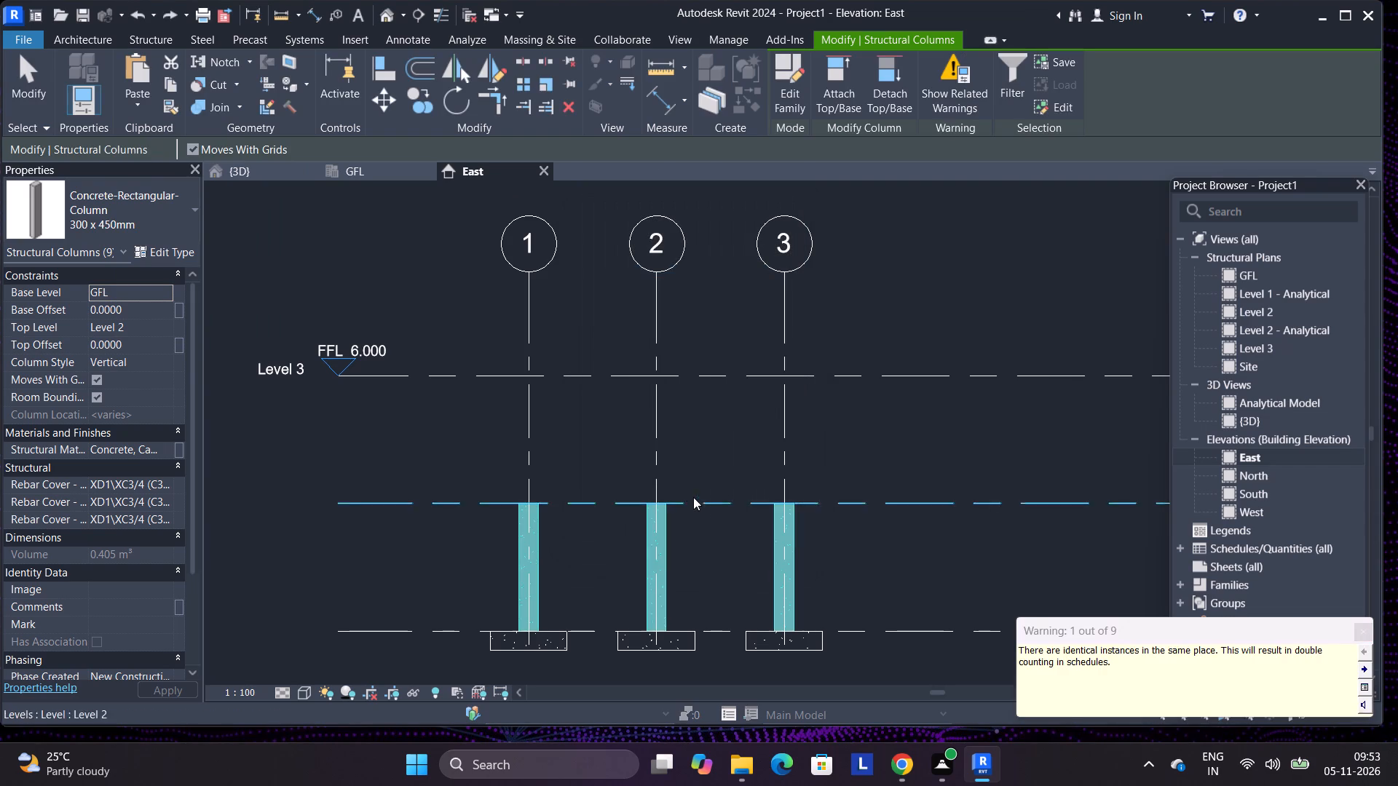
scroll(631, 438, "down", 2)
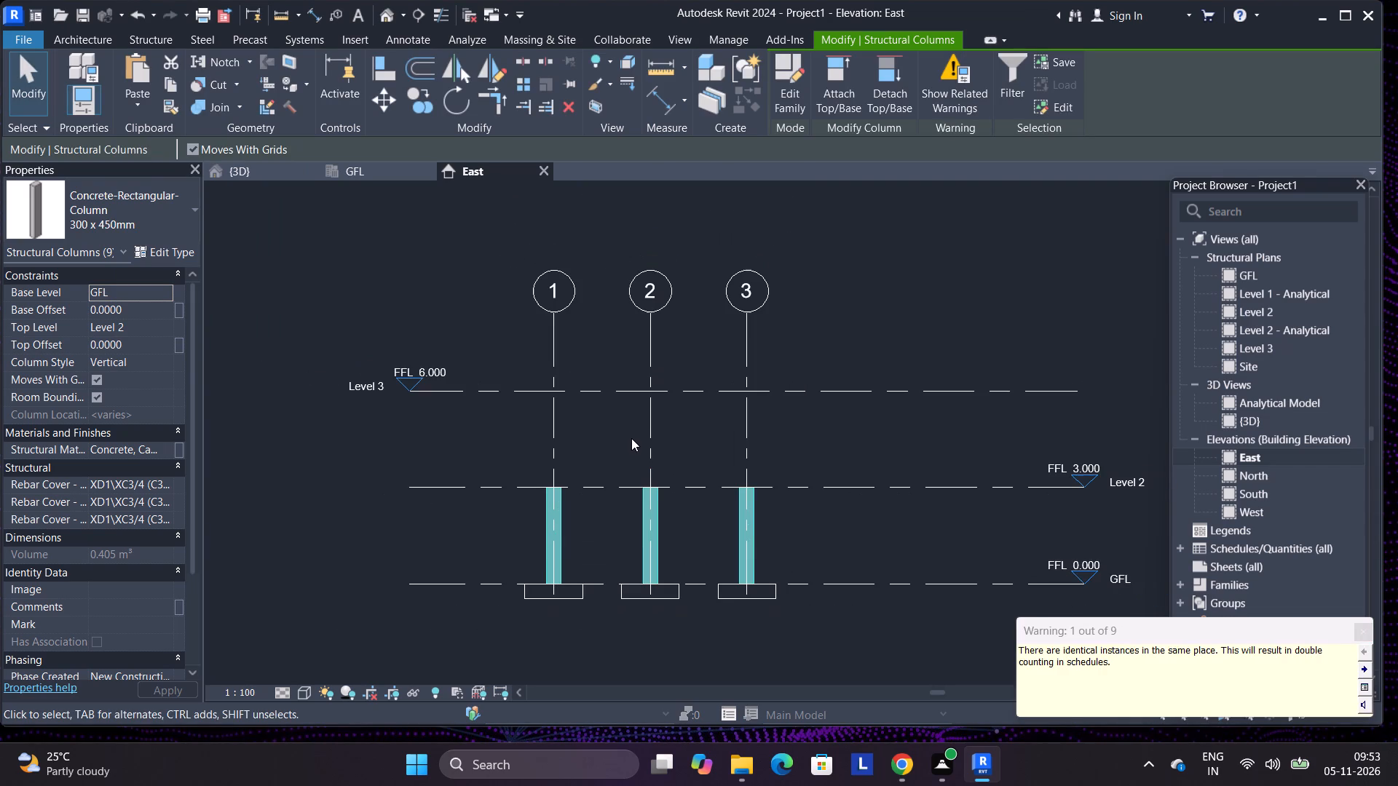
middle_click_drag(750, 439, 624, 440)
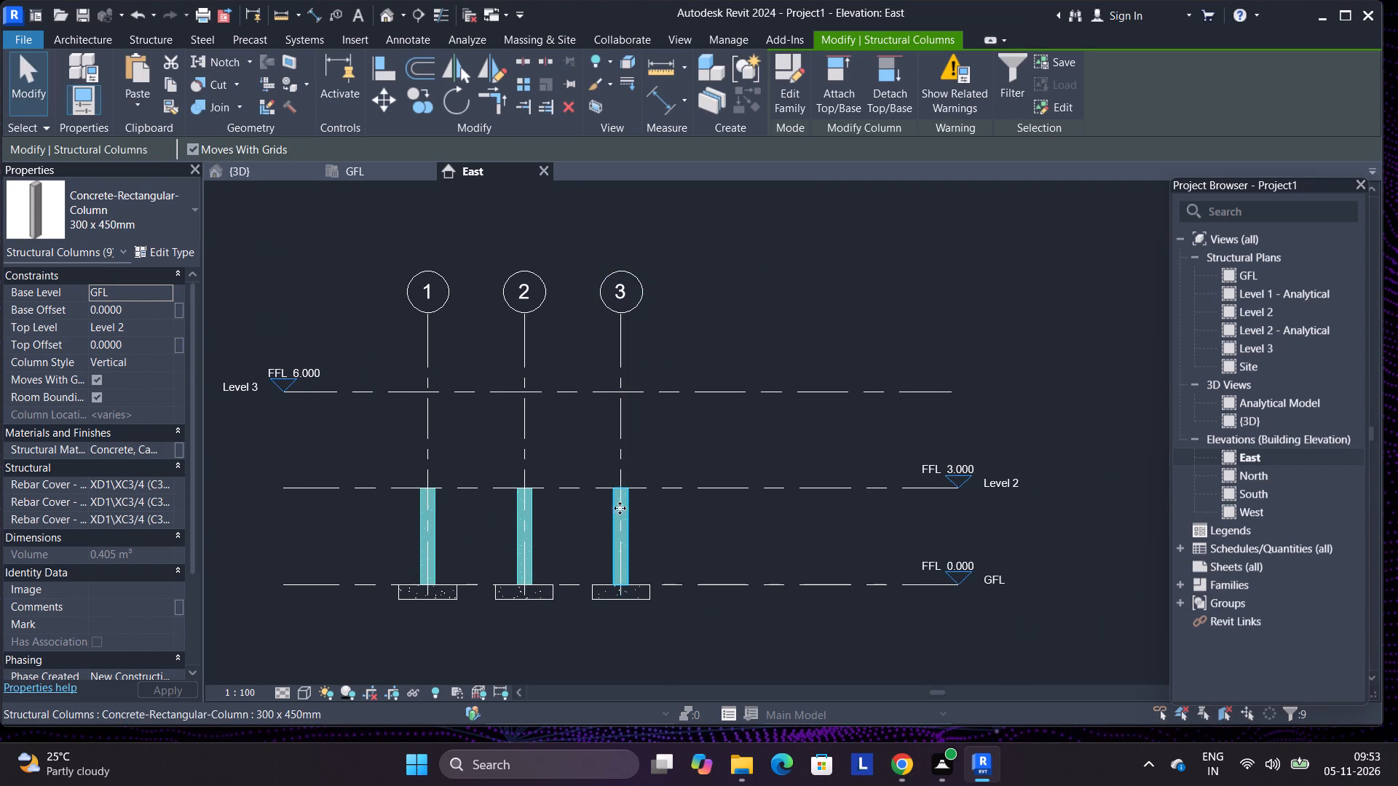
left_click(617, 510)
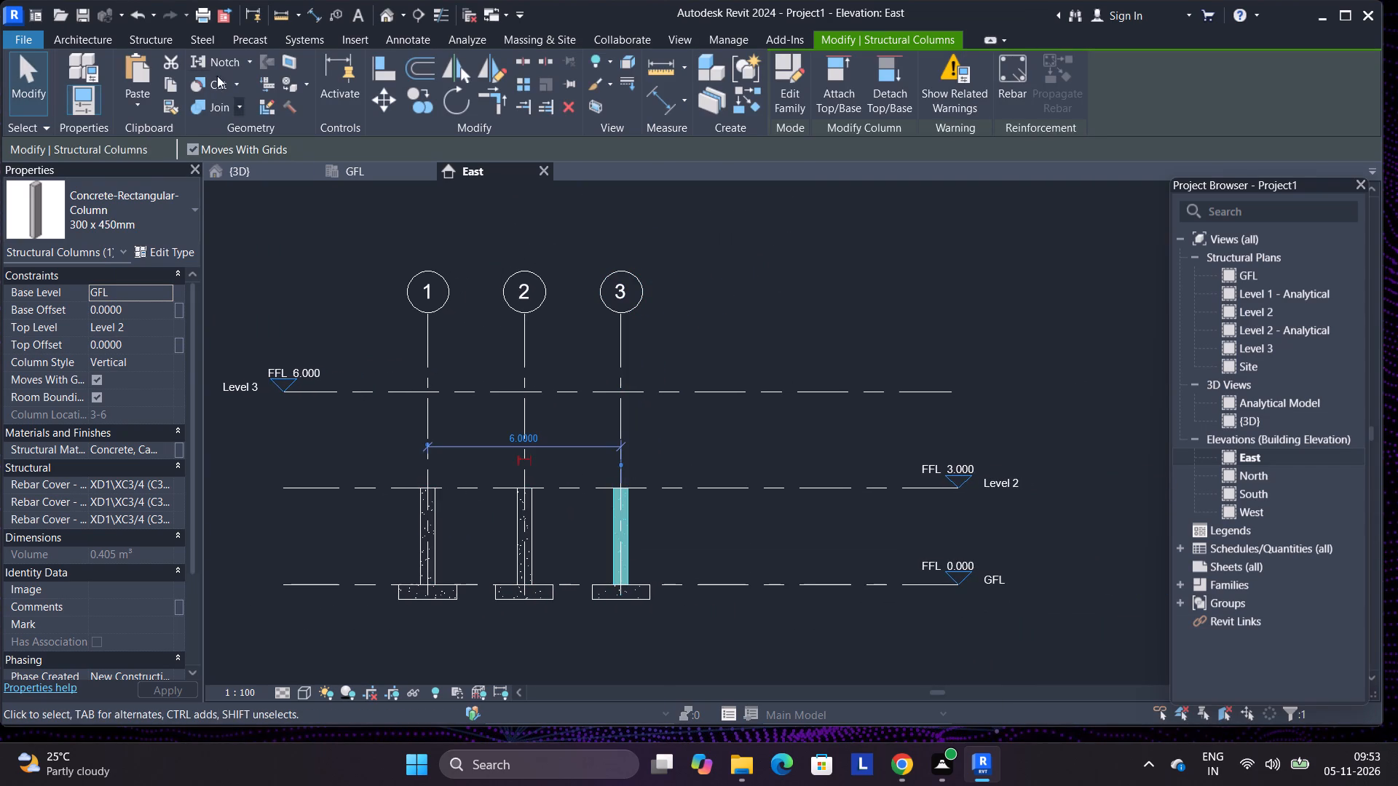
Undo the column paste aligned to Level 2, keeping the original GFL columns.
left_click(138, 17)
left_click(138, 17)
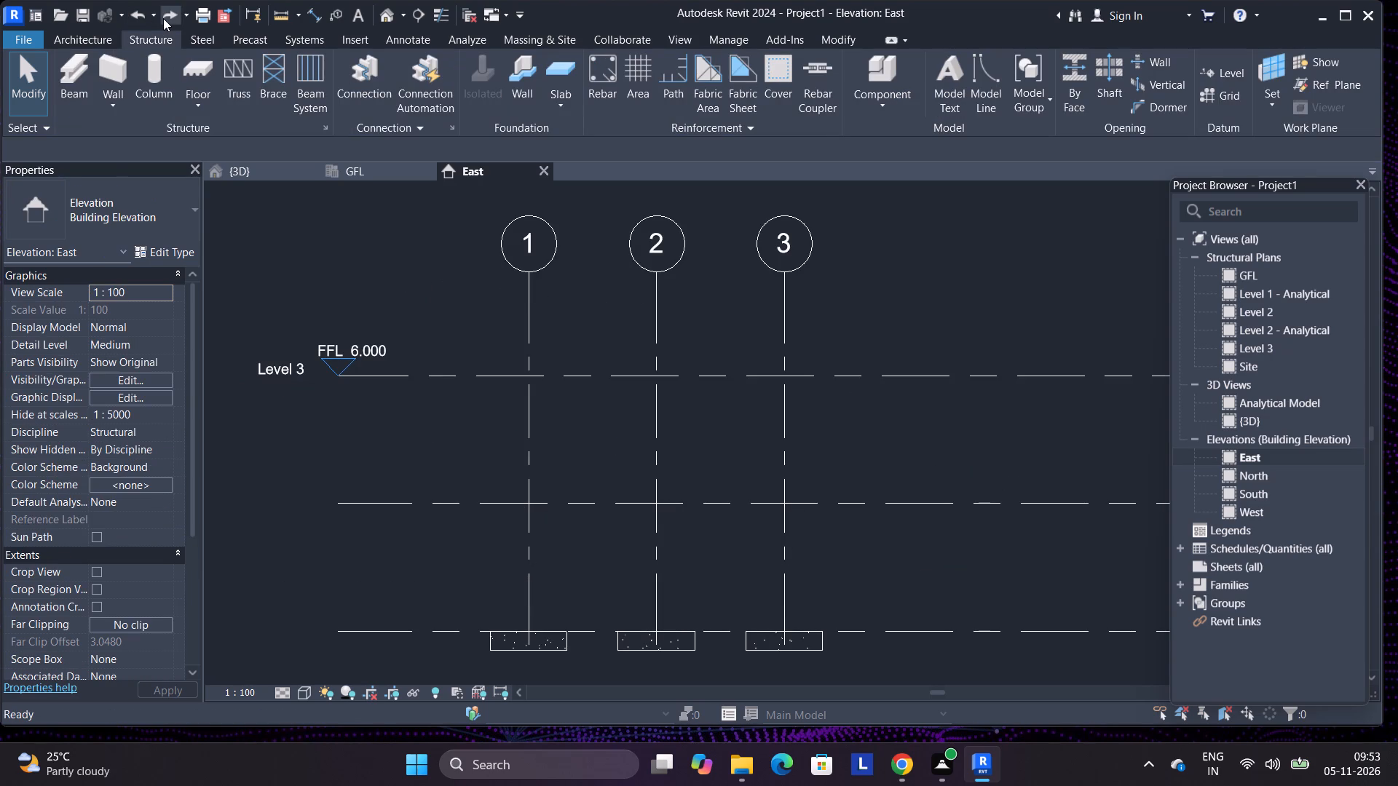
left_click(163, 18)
Copy all the 300 x 450mm columns, paste them aligned to Level 3, and check them in the 3D view and GFL plan.
left_click(536, 520)
right_click(536, 520)
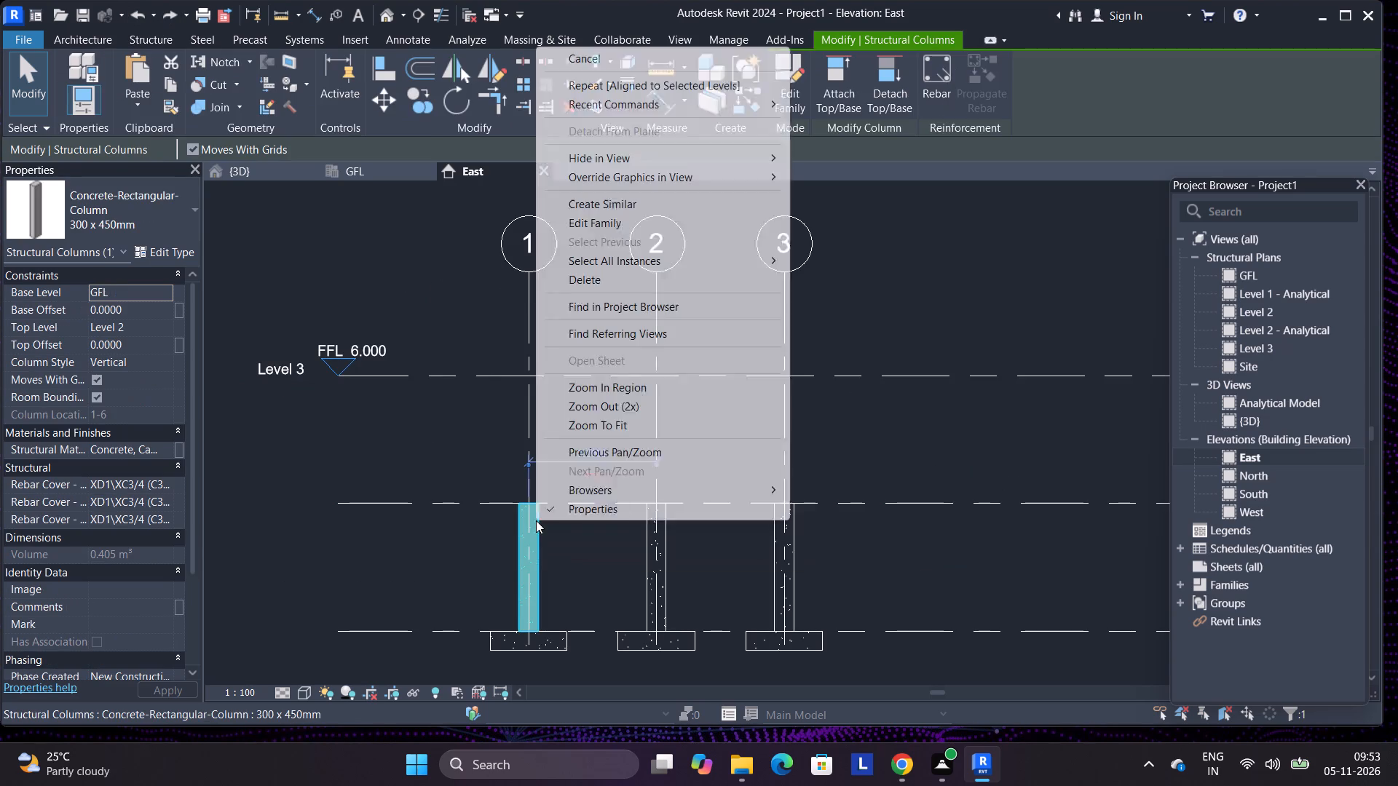
left_click(585, 259)
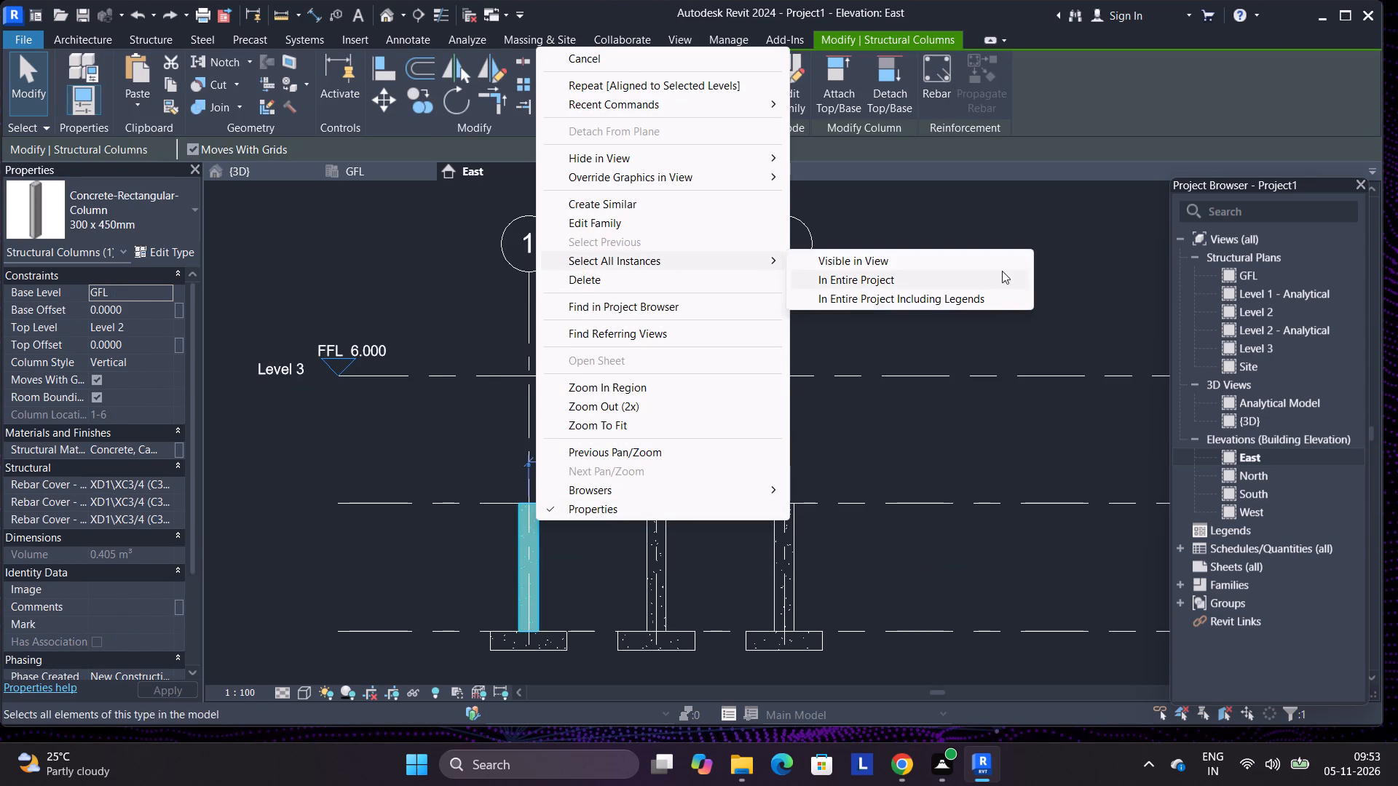
left_click(965, 255)
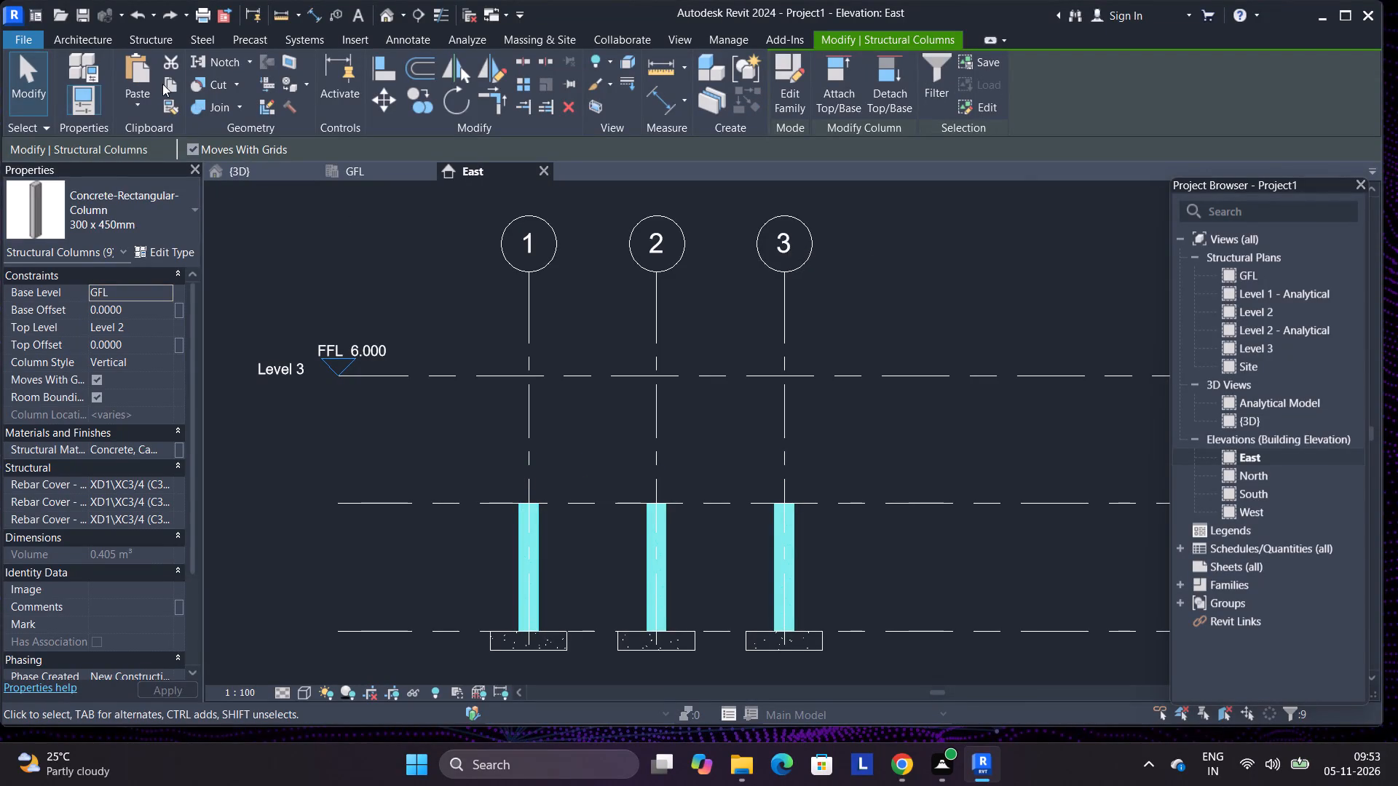
left_click(169, 86)
left_click(145, 99)
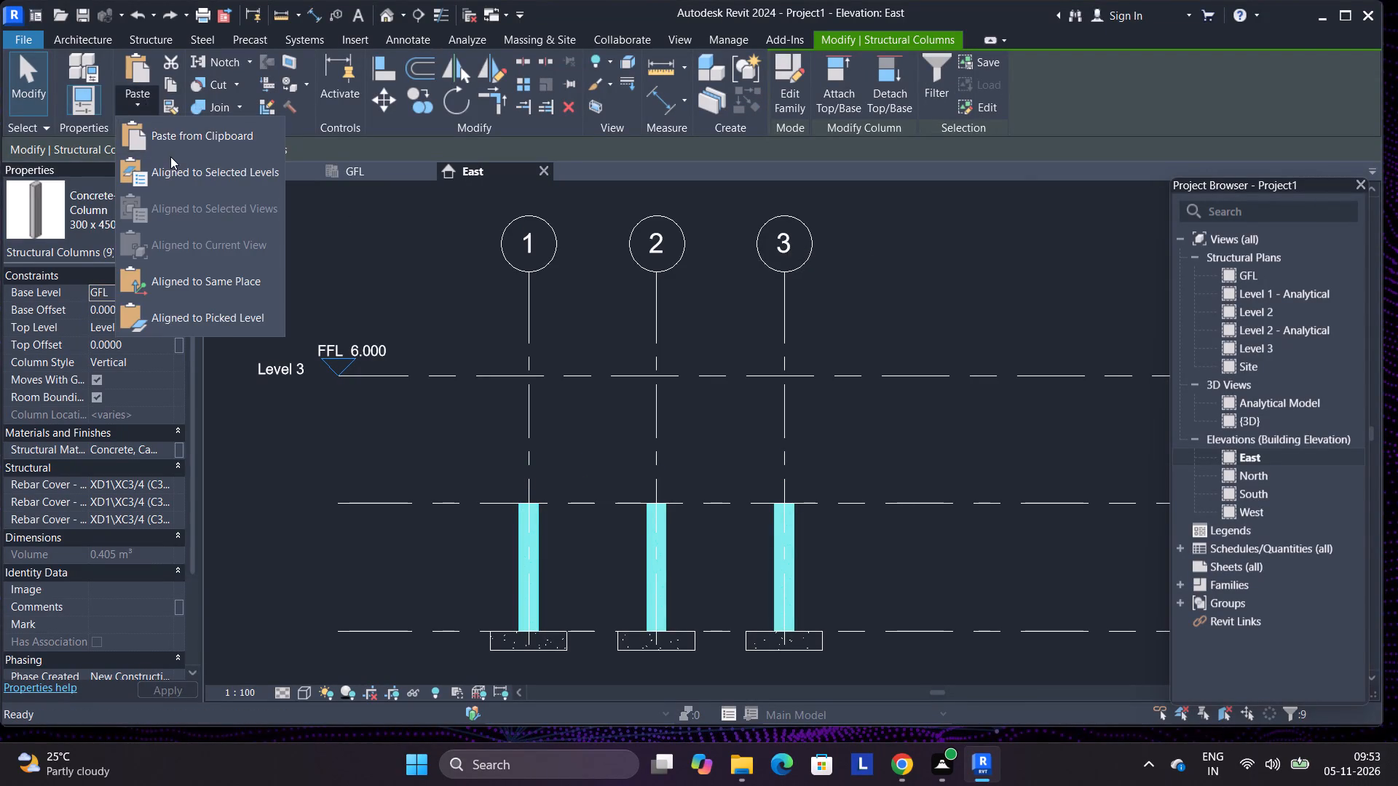
left_click(170, 156)
left_click(592, 277)
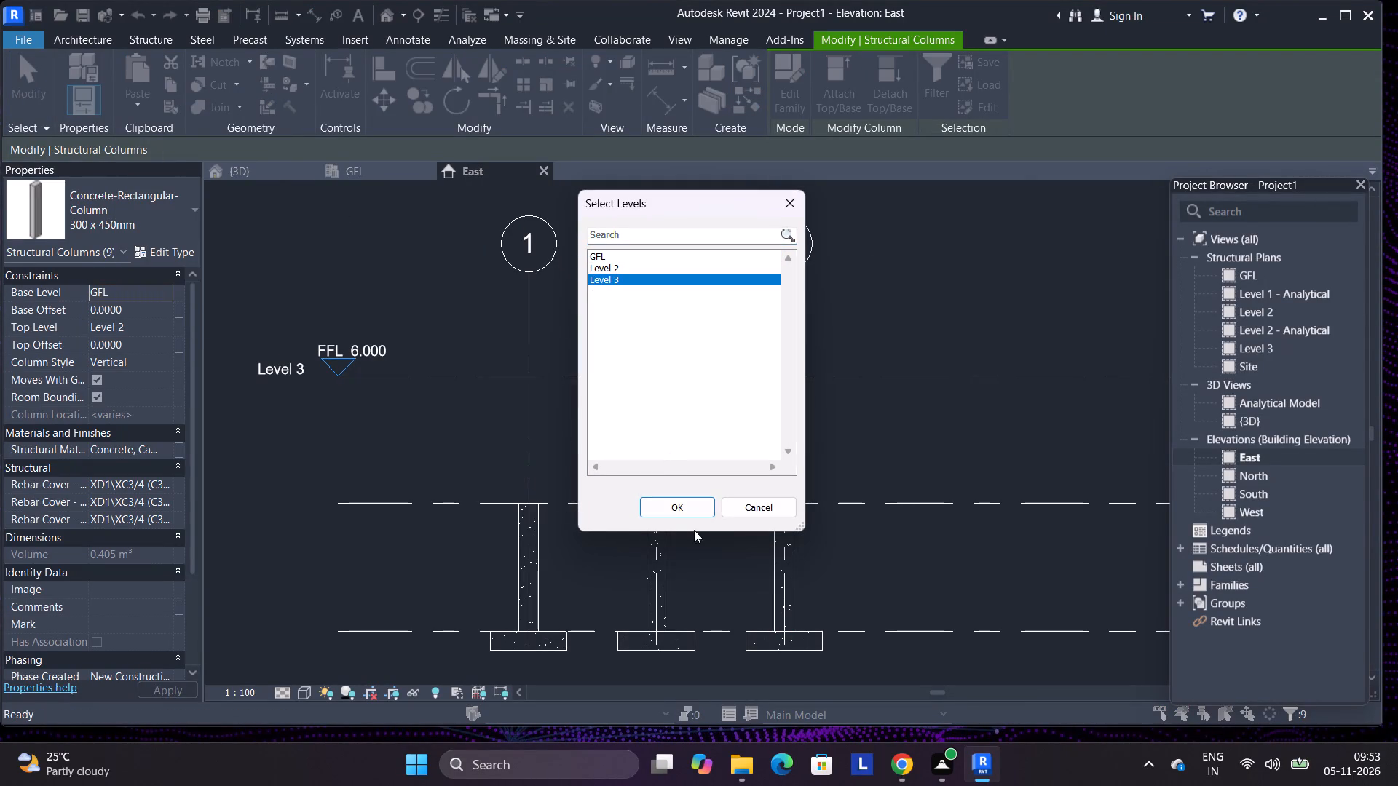
left_click(682, 496)
scroll(500, 352, "down", 3)
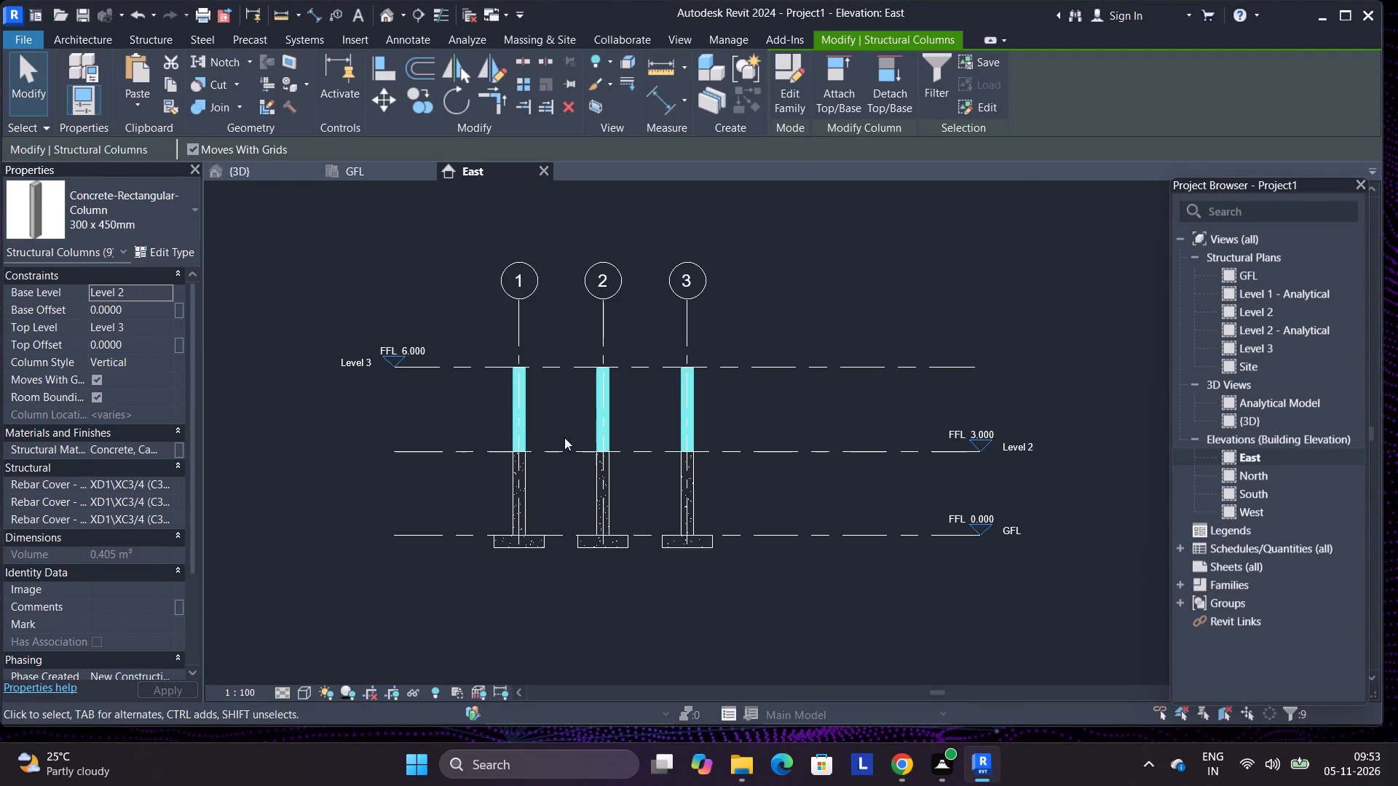
left_click(294, 169)
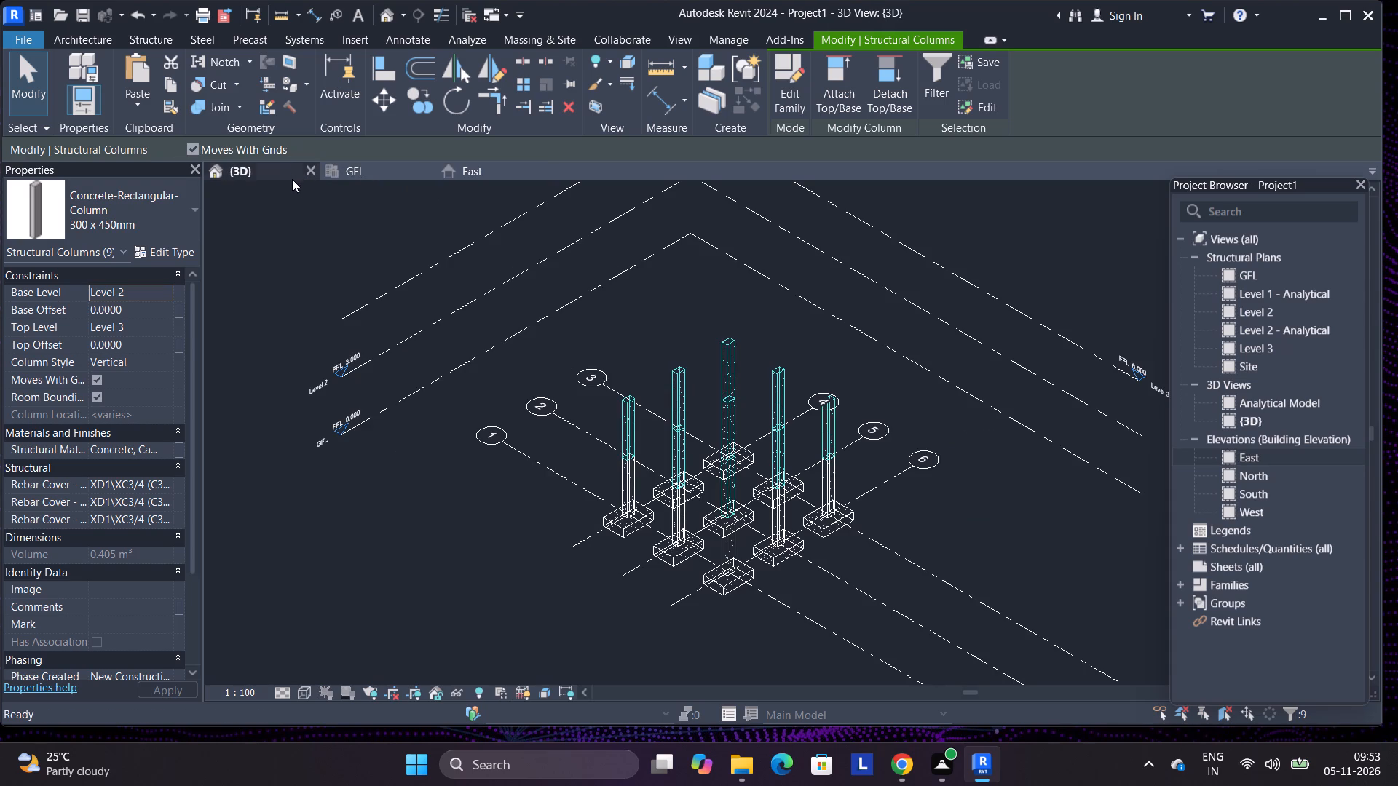
middle_click_drag(775, 413, 621, 418)
scroll(713, 421, "down", 1)
scroll(664, 464, "up", 5)
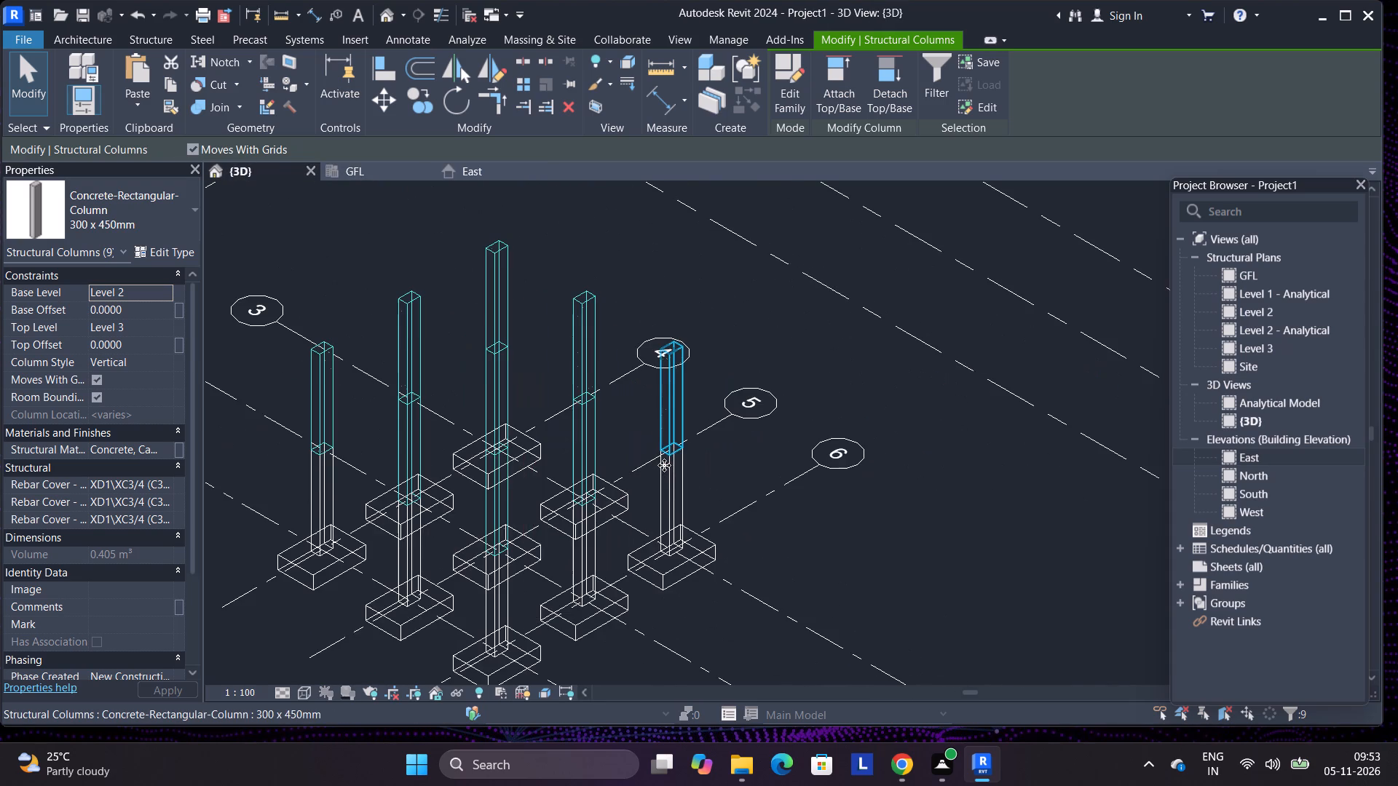
scroll(629, 385, "down", 2)
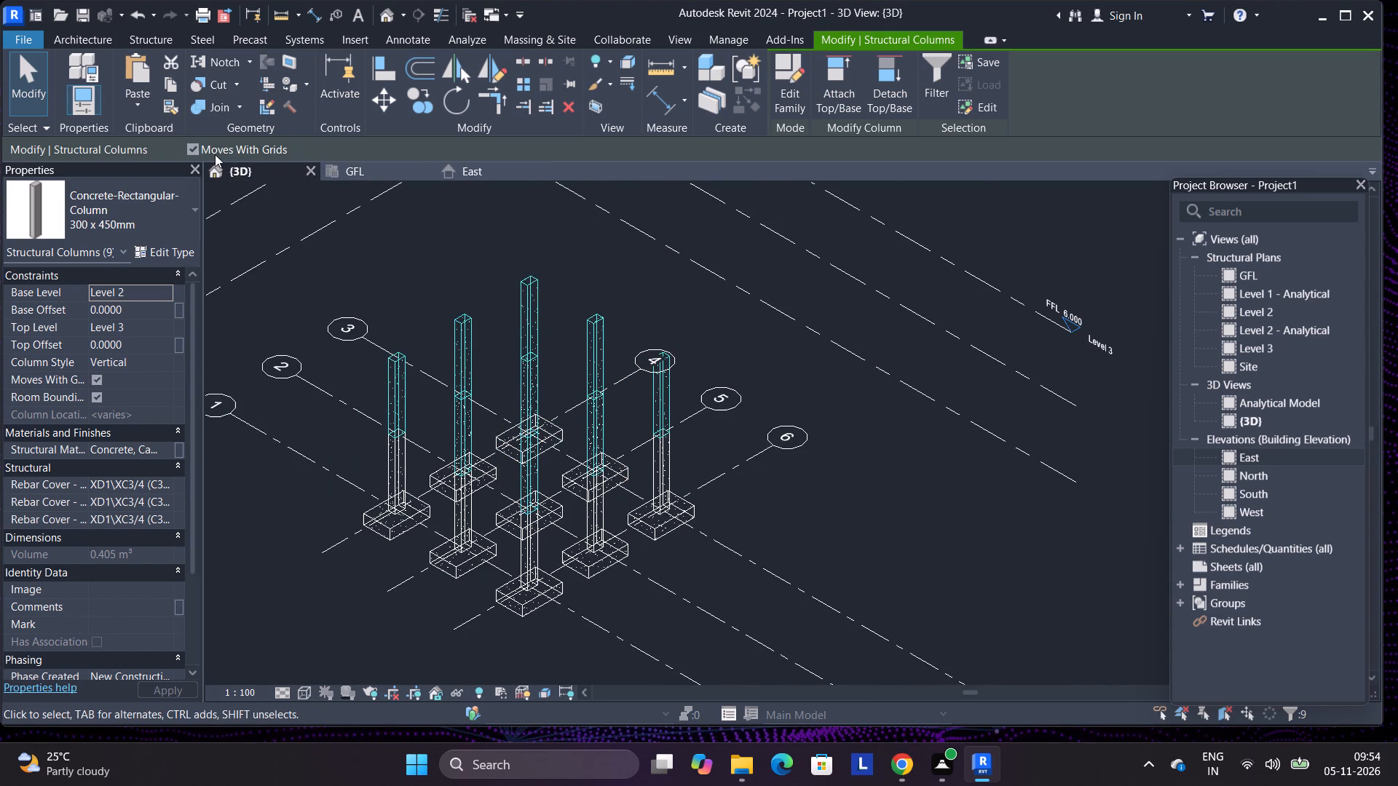
left_click(349, 174)
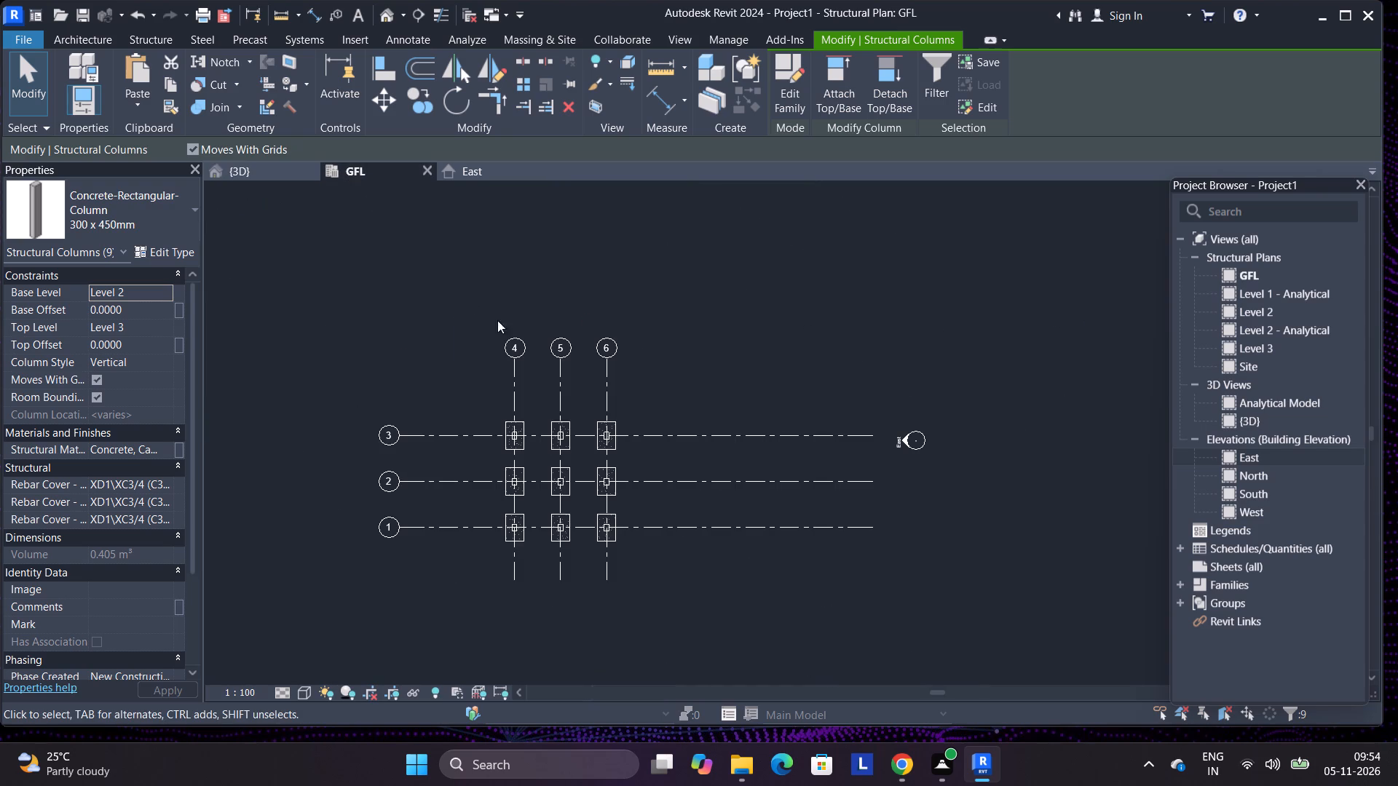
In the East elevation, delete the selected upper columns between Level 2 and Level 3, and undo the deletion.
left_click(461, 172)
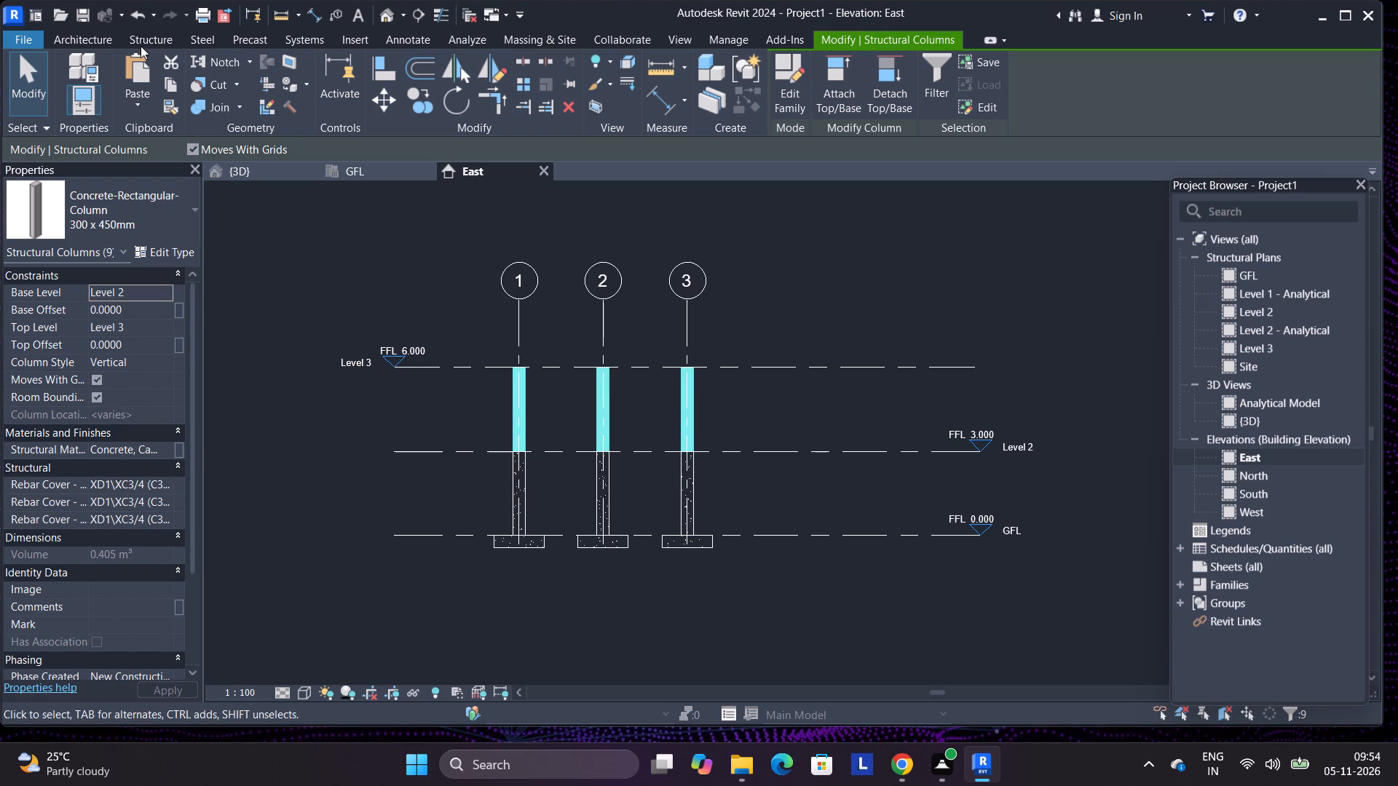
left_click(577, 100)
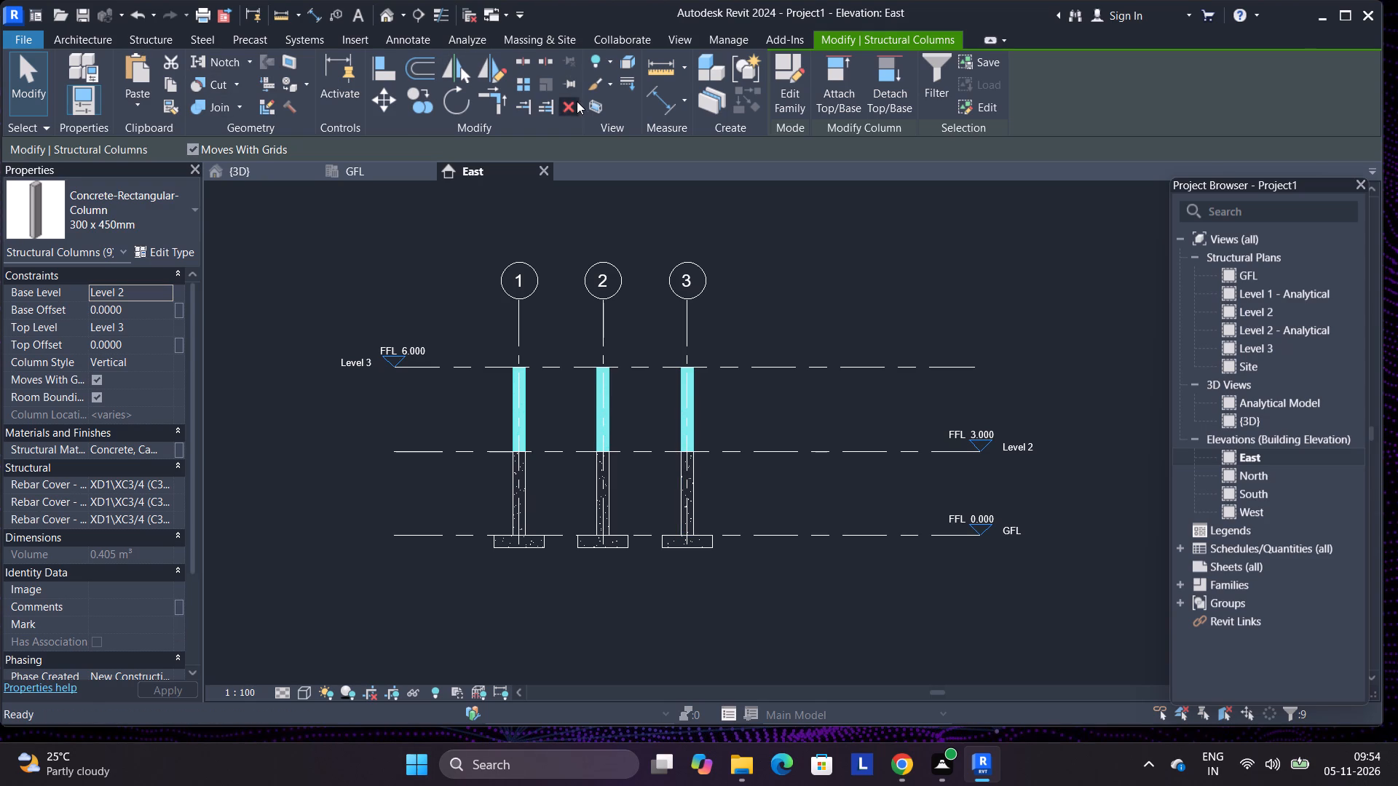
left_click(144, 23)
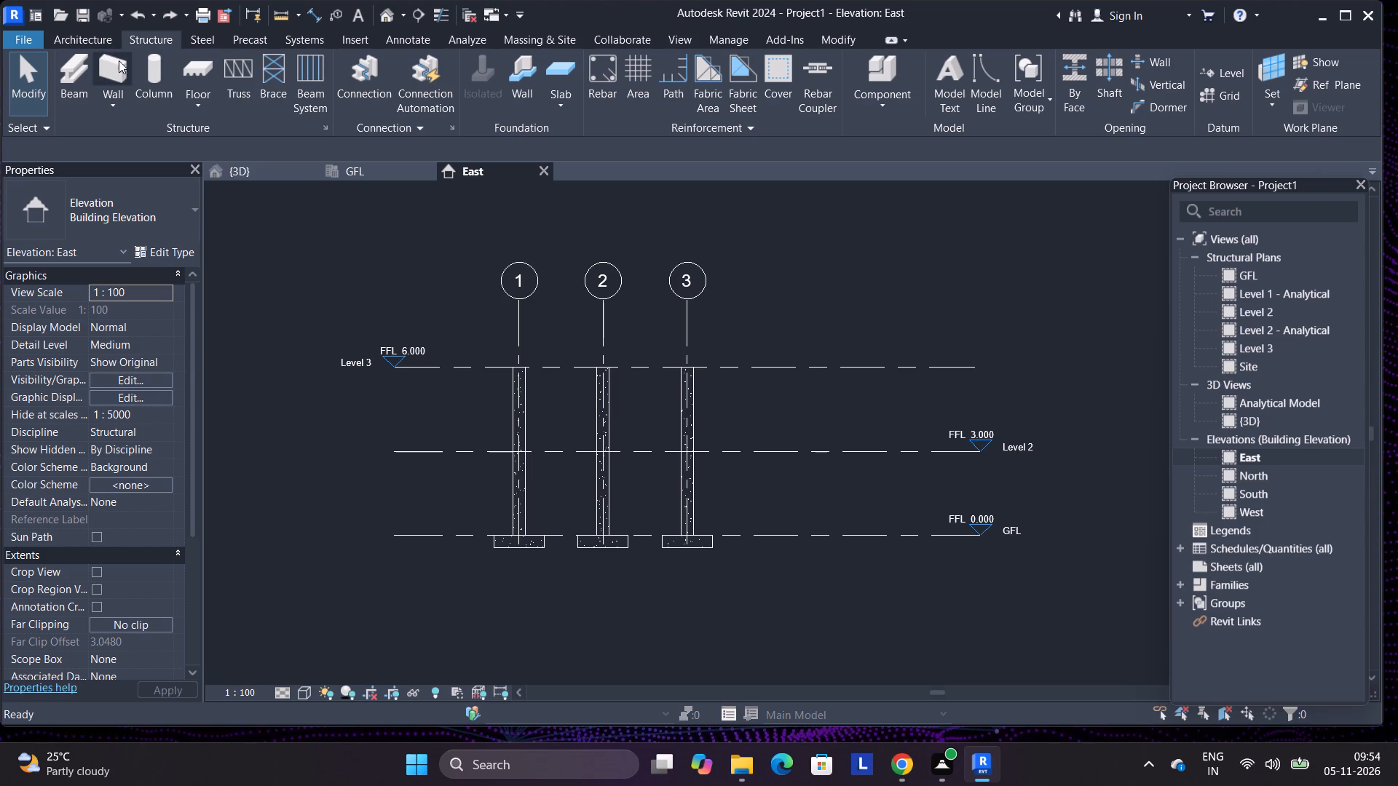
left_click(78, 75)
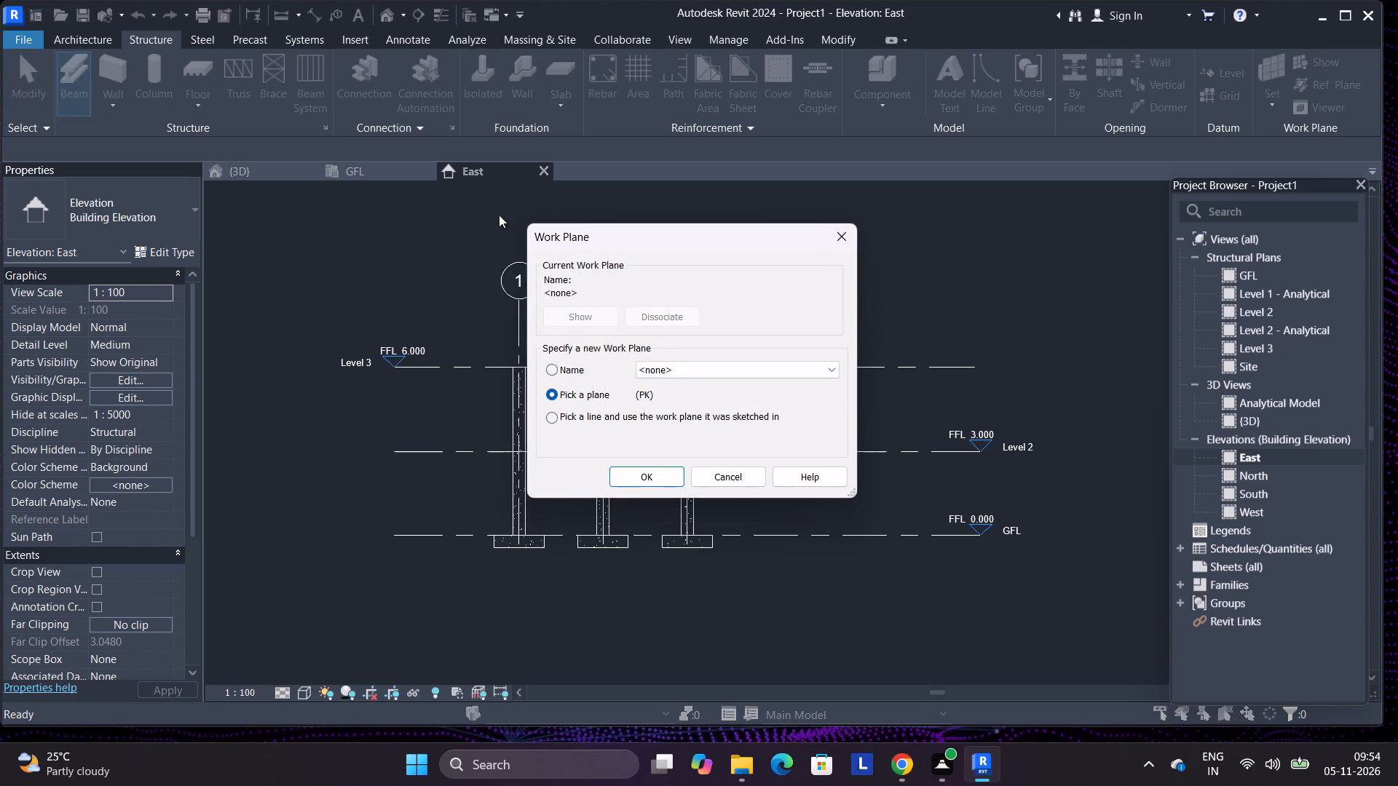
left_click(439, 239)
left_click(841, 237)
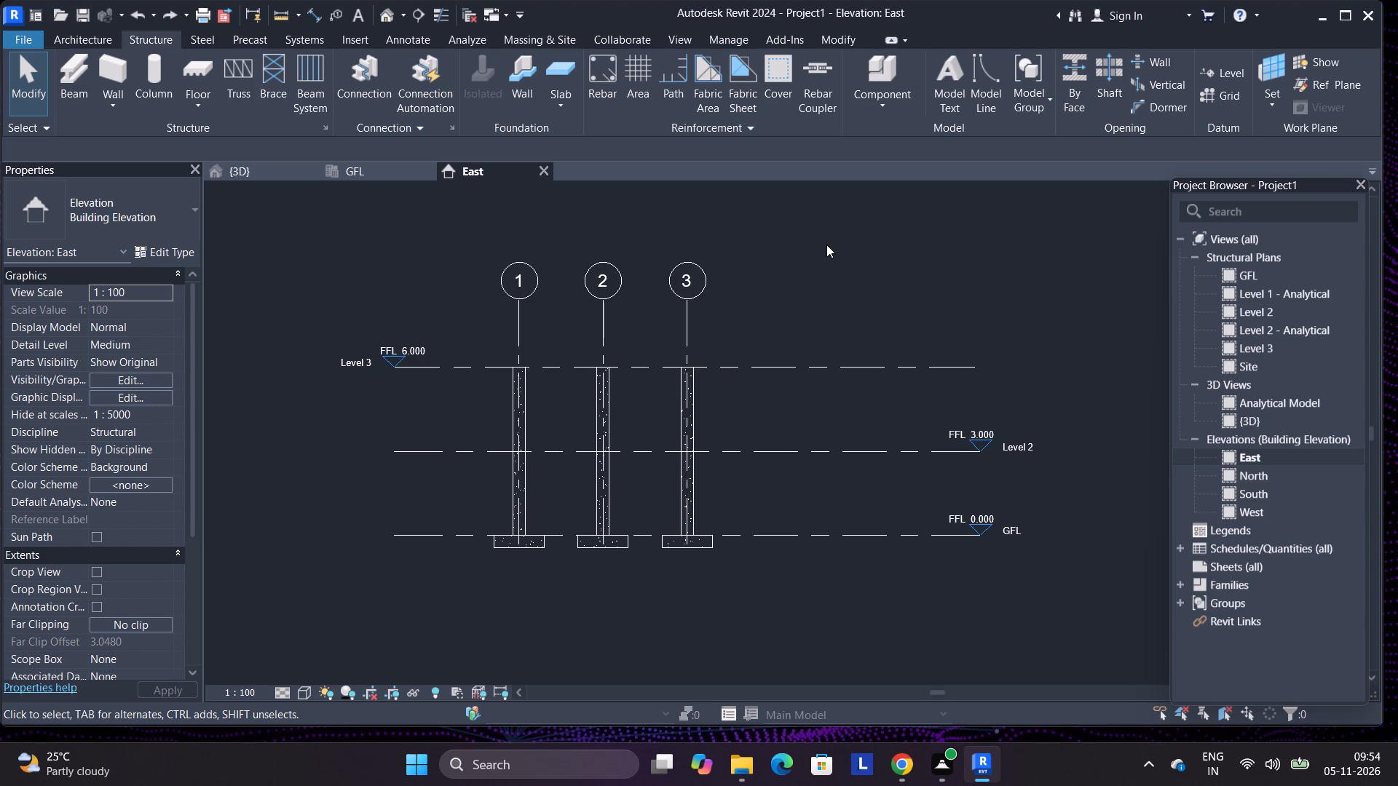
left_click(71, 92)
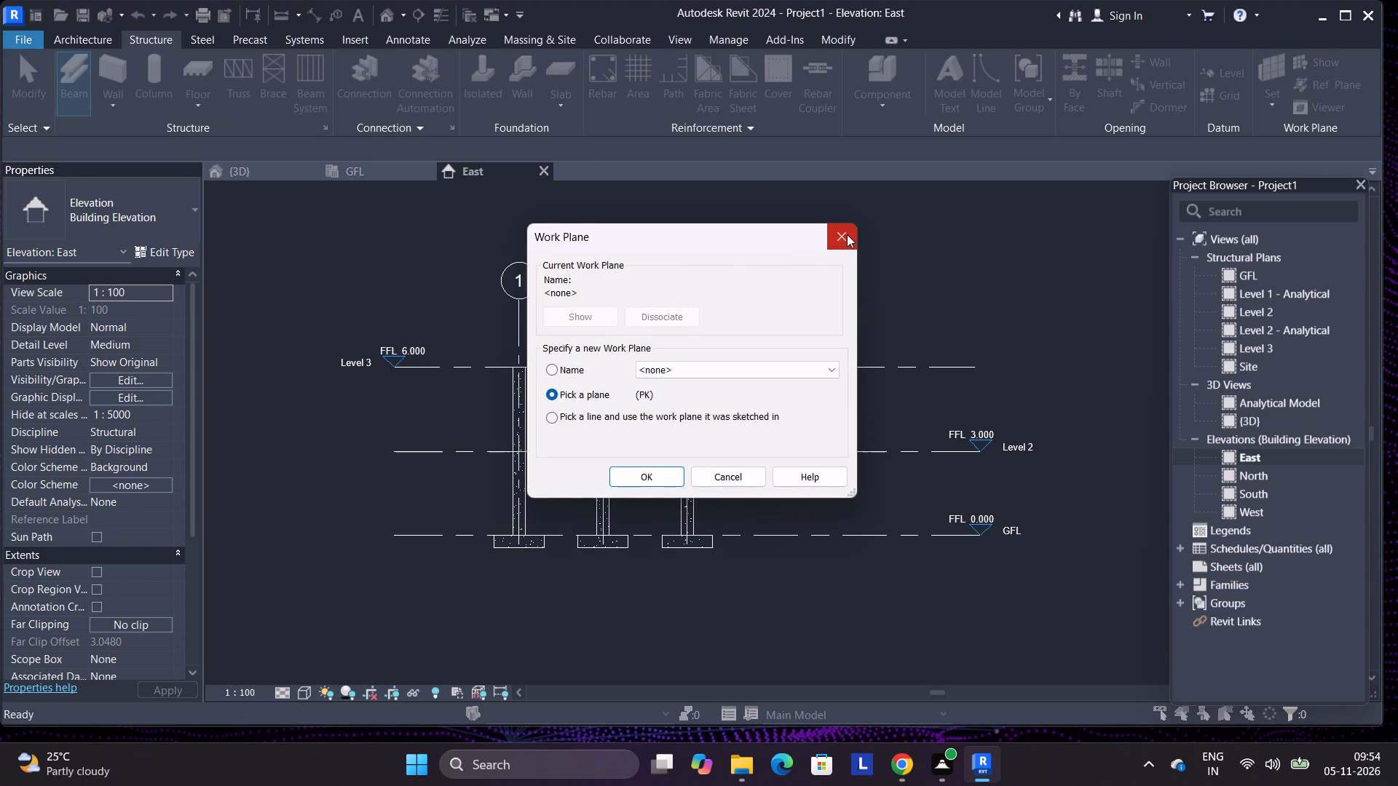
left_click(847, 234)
On the GFL plan, place 300 x 600mm Concrete-Rectangular beams along grids 3, 6 and 1 between the corner columns.
left_click(382, 170)
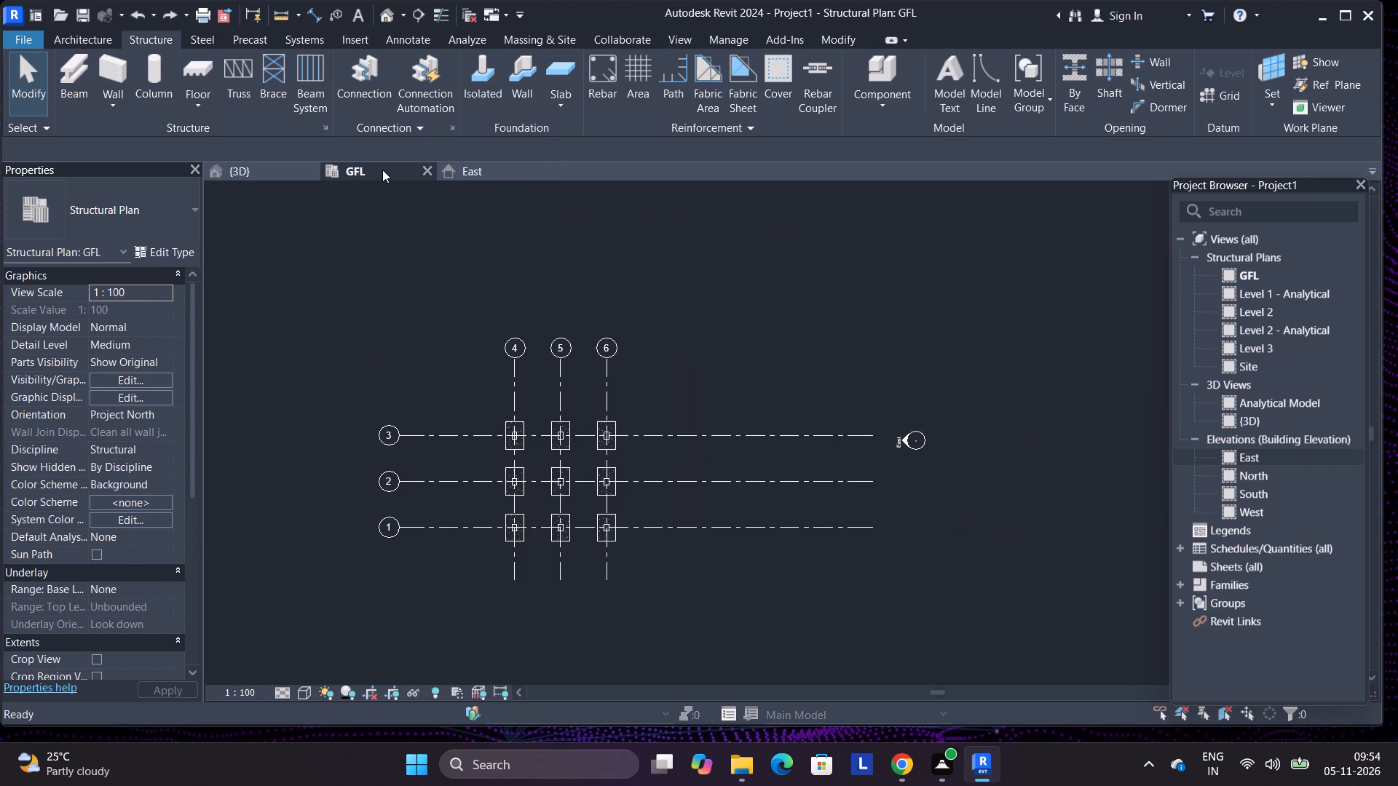
left_click(87, 77)
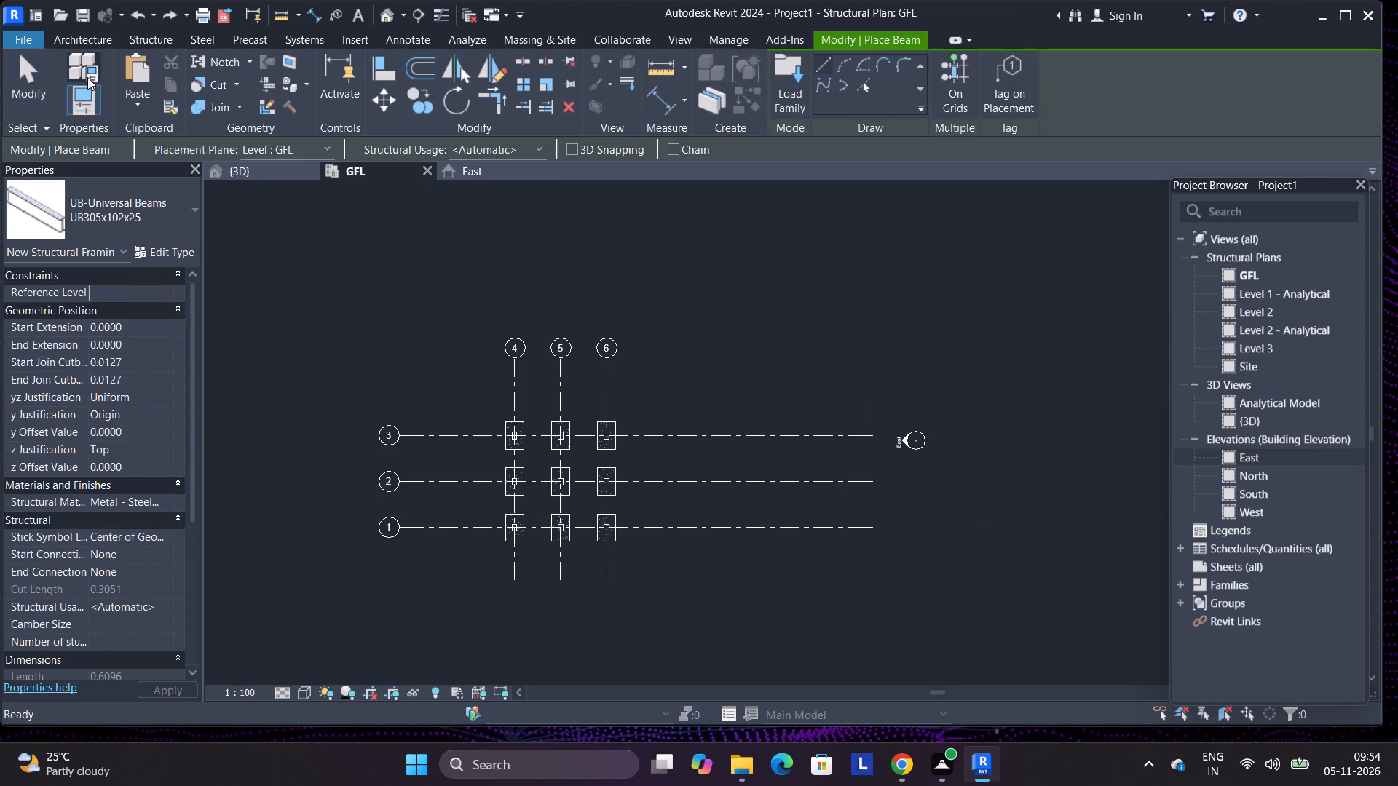
left_click(141, 196)
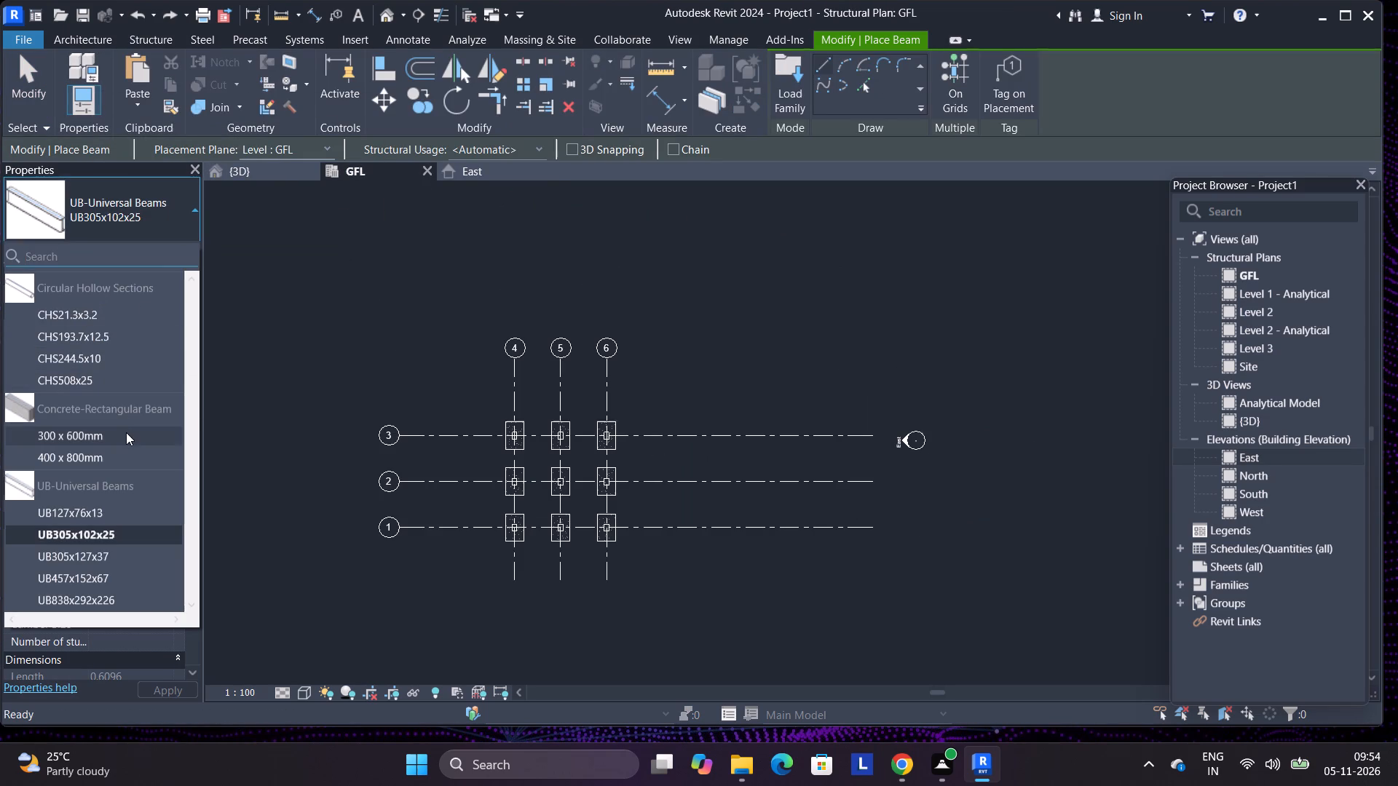
left_click(126, 432)
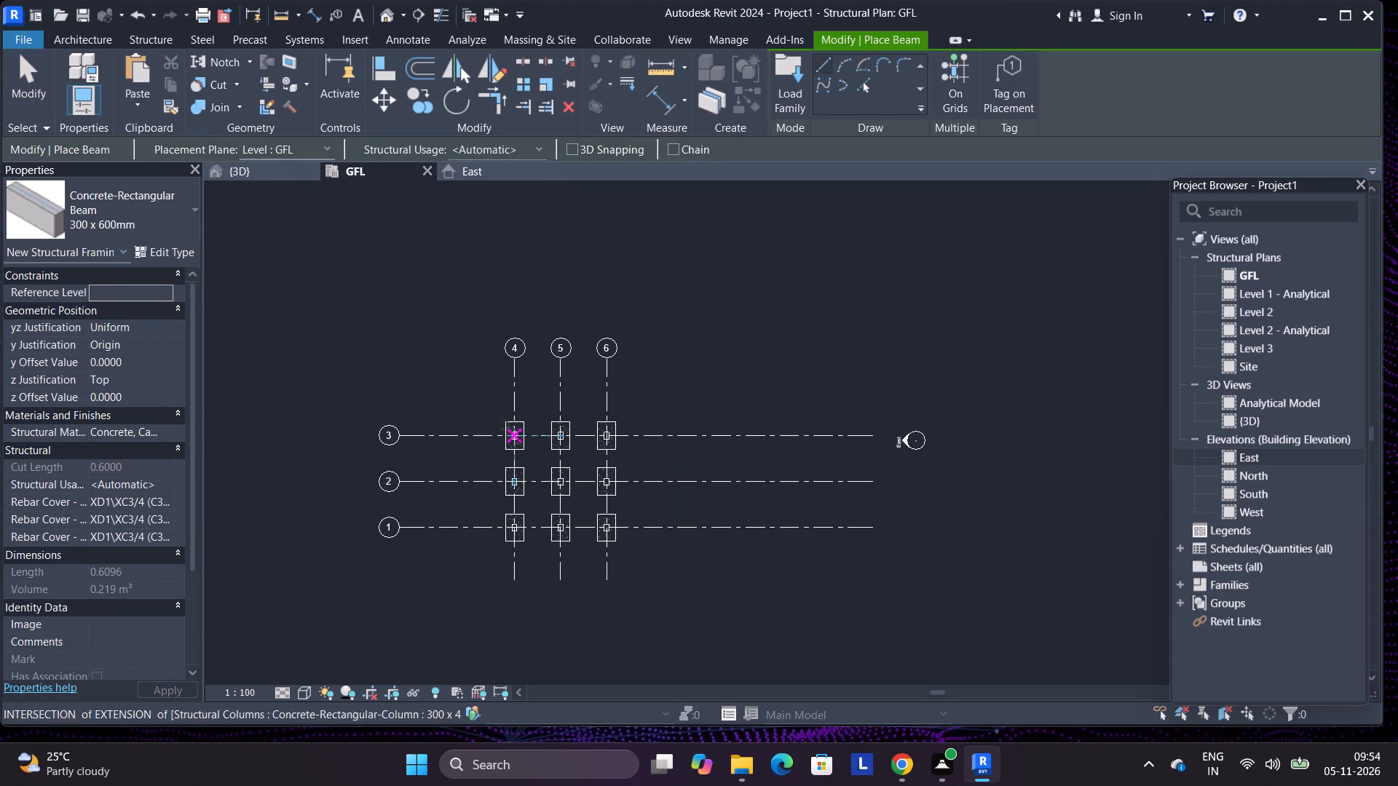
left_click(512, 434)
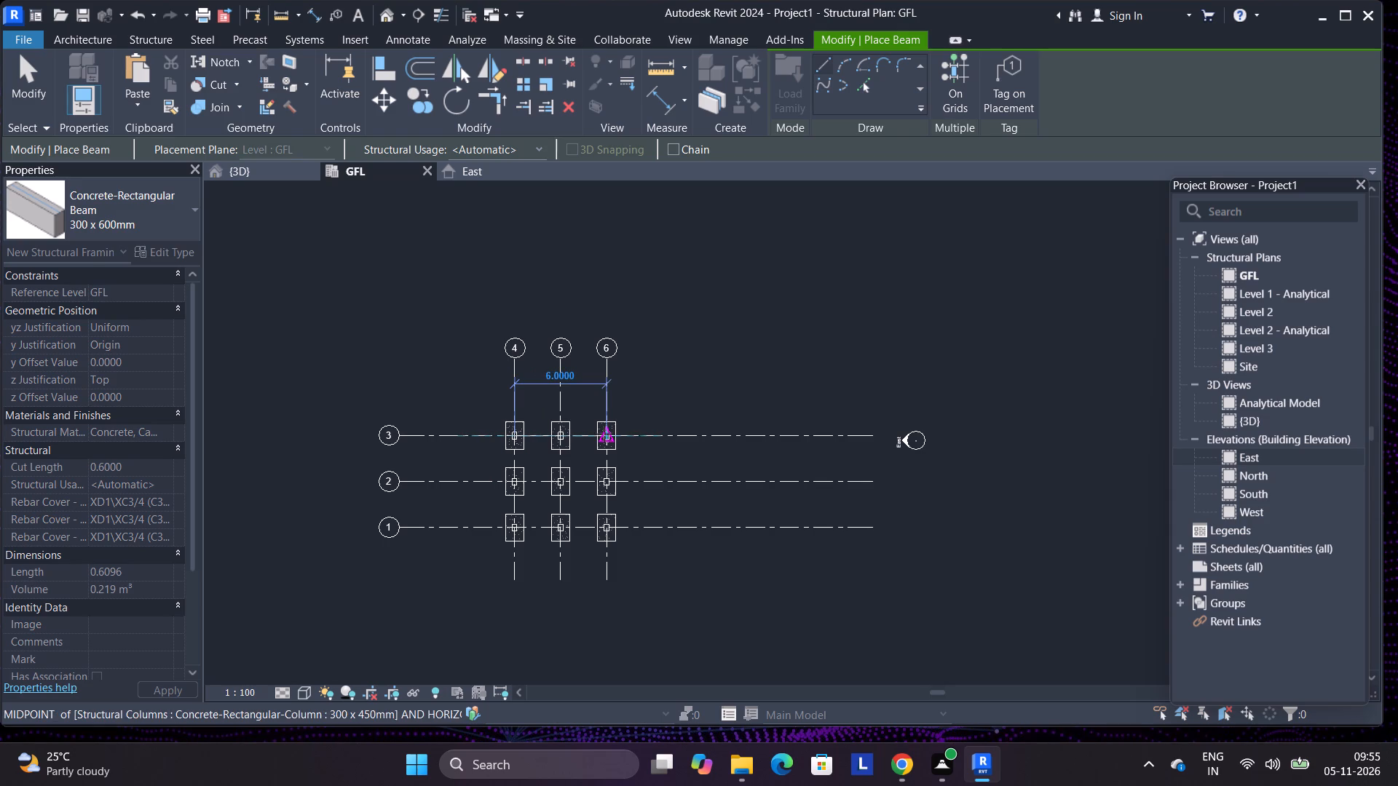
left_click(604, 434)
left_click(605, 526)
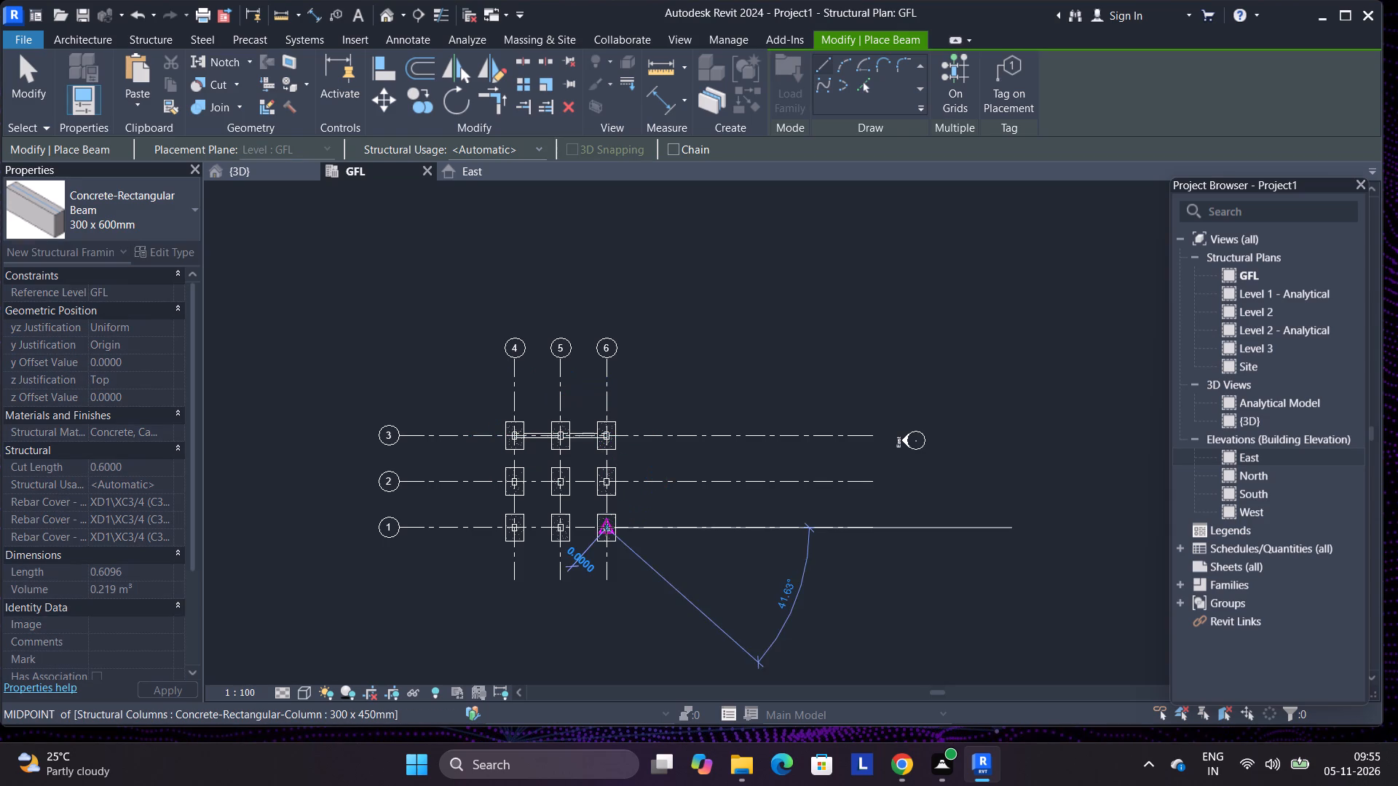
left_click(601, 435)
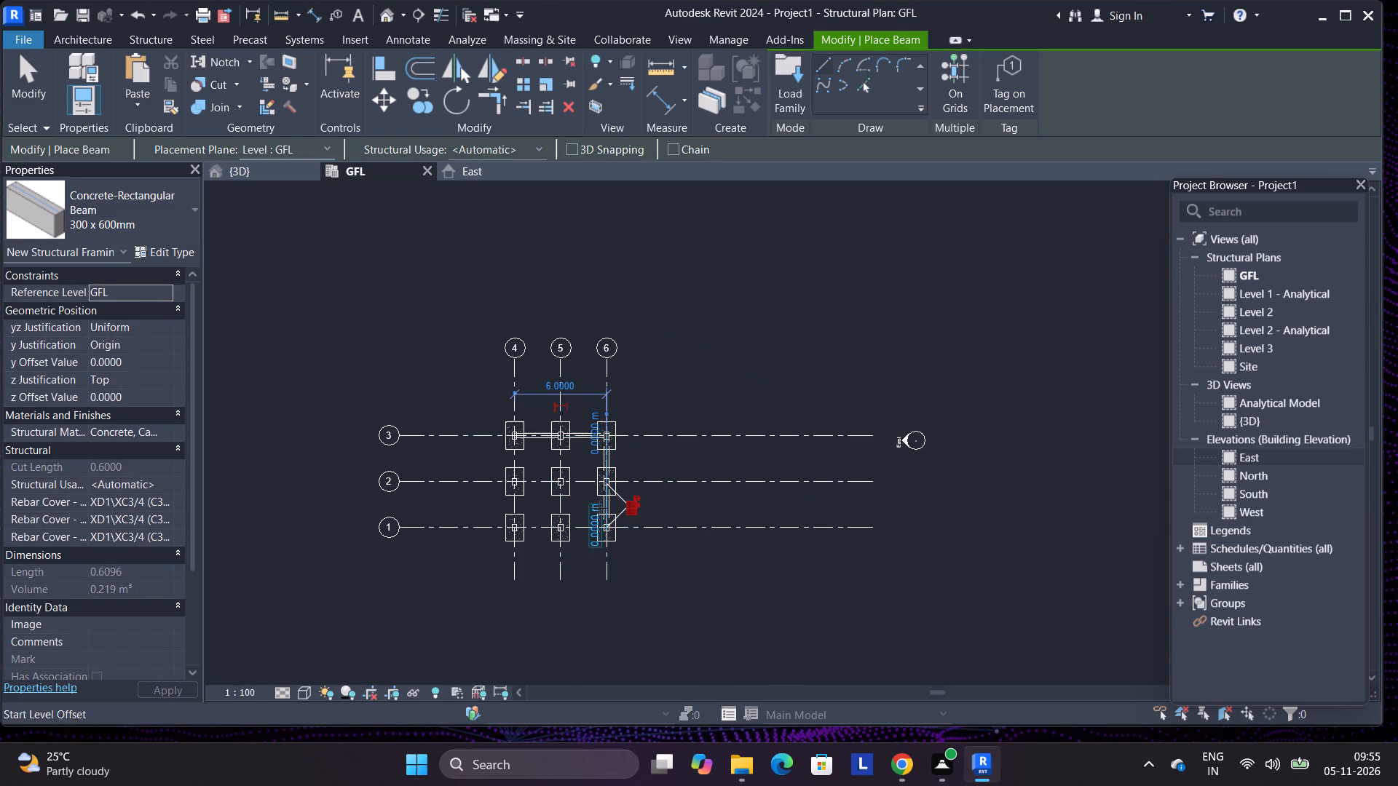
left_click(513, 525)
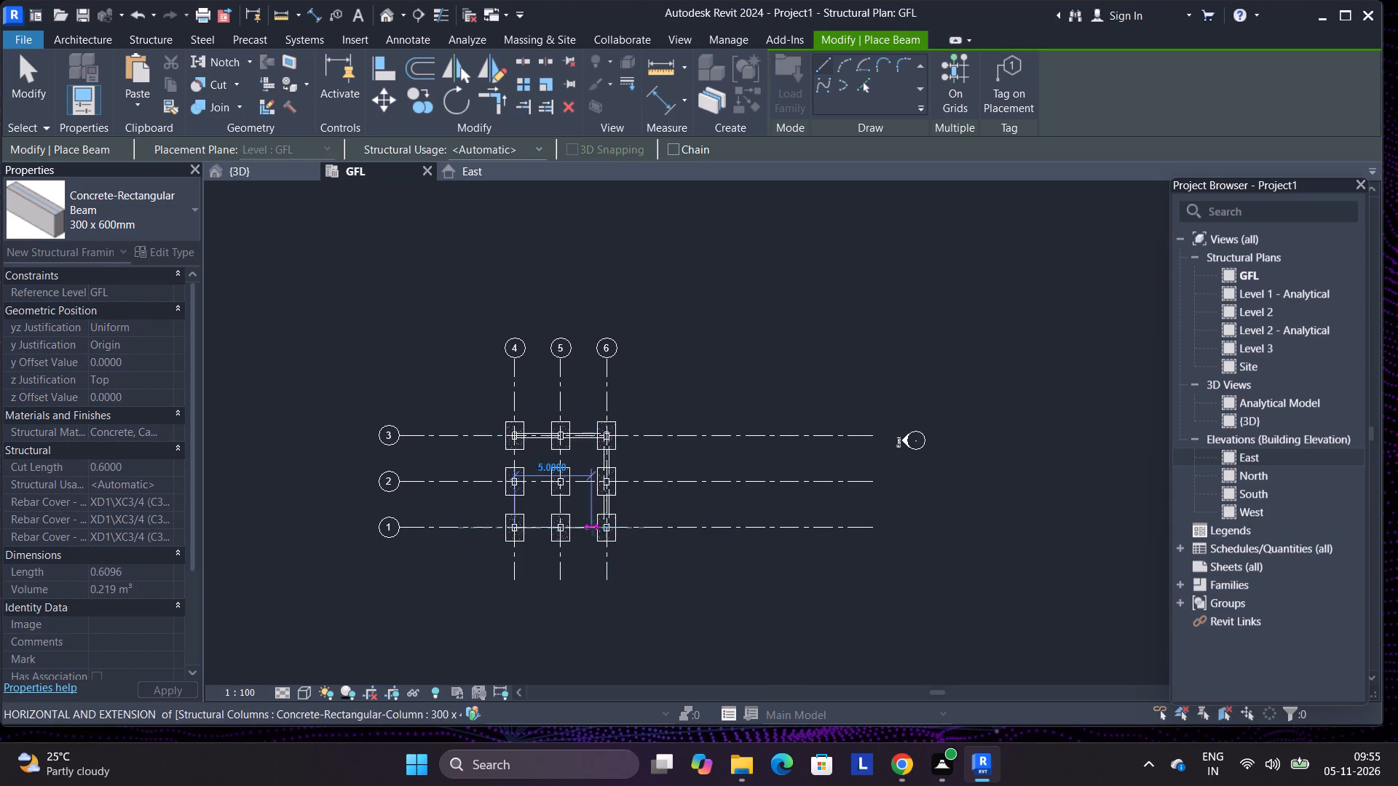
left_click(607, 523)
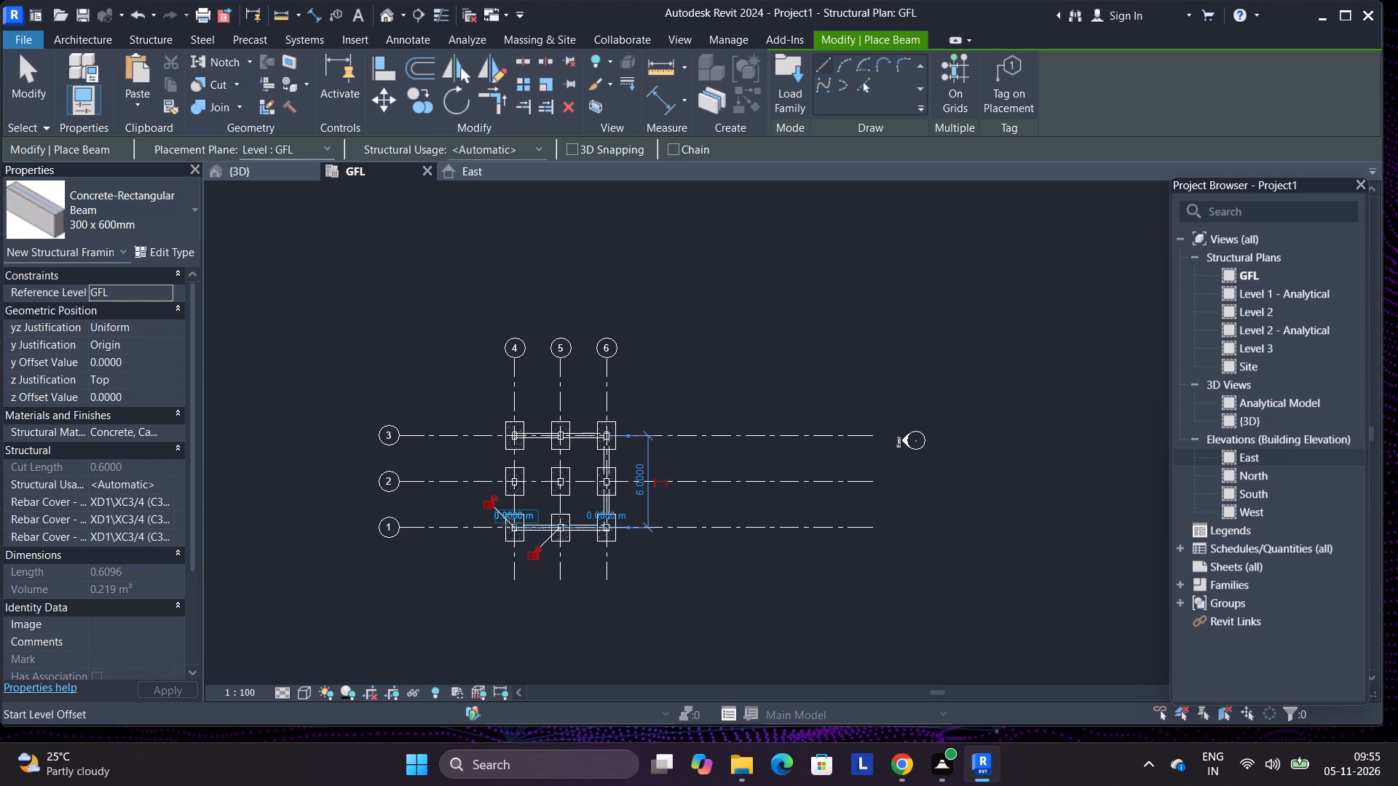
Place the 300 x 600mm beam along grid 4 from grid 3 to grid 1, closing the perimeter.
left_click(516, 529)
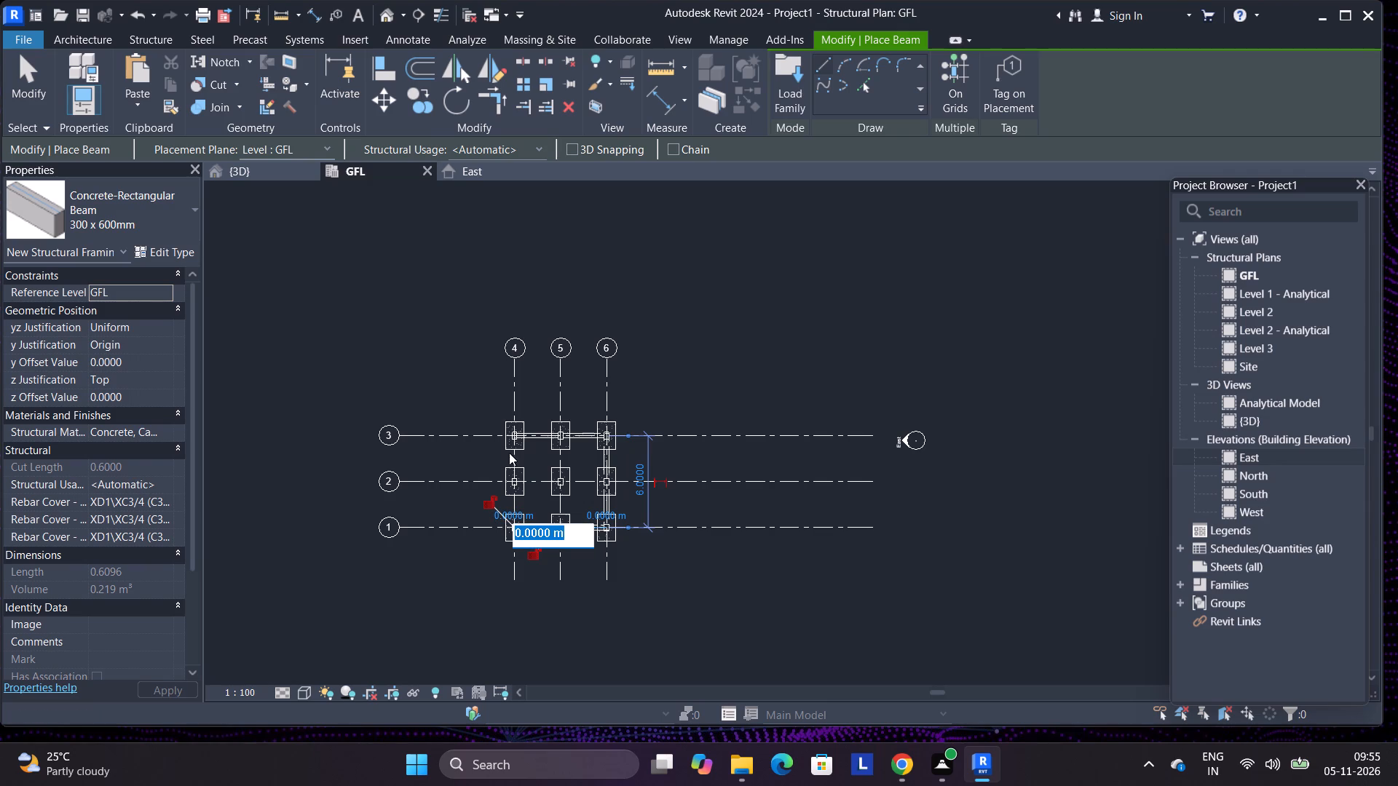
left_click(537, 484)
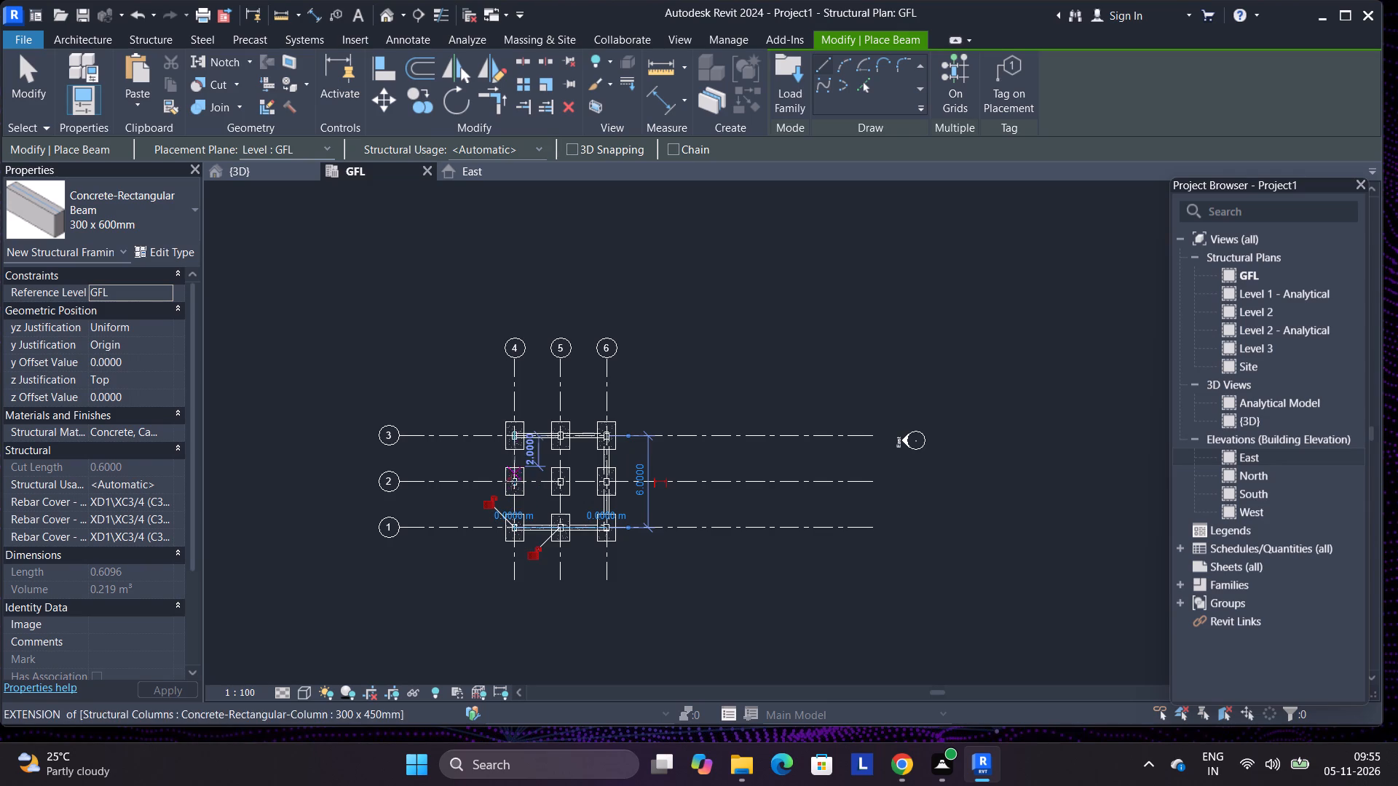
left_click(515, 529)
left_click(543, 496)
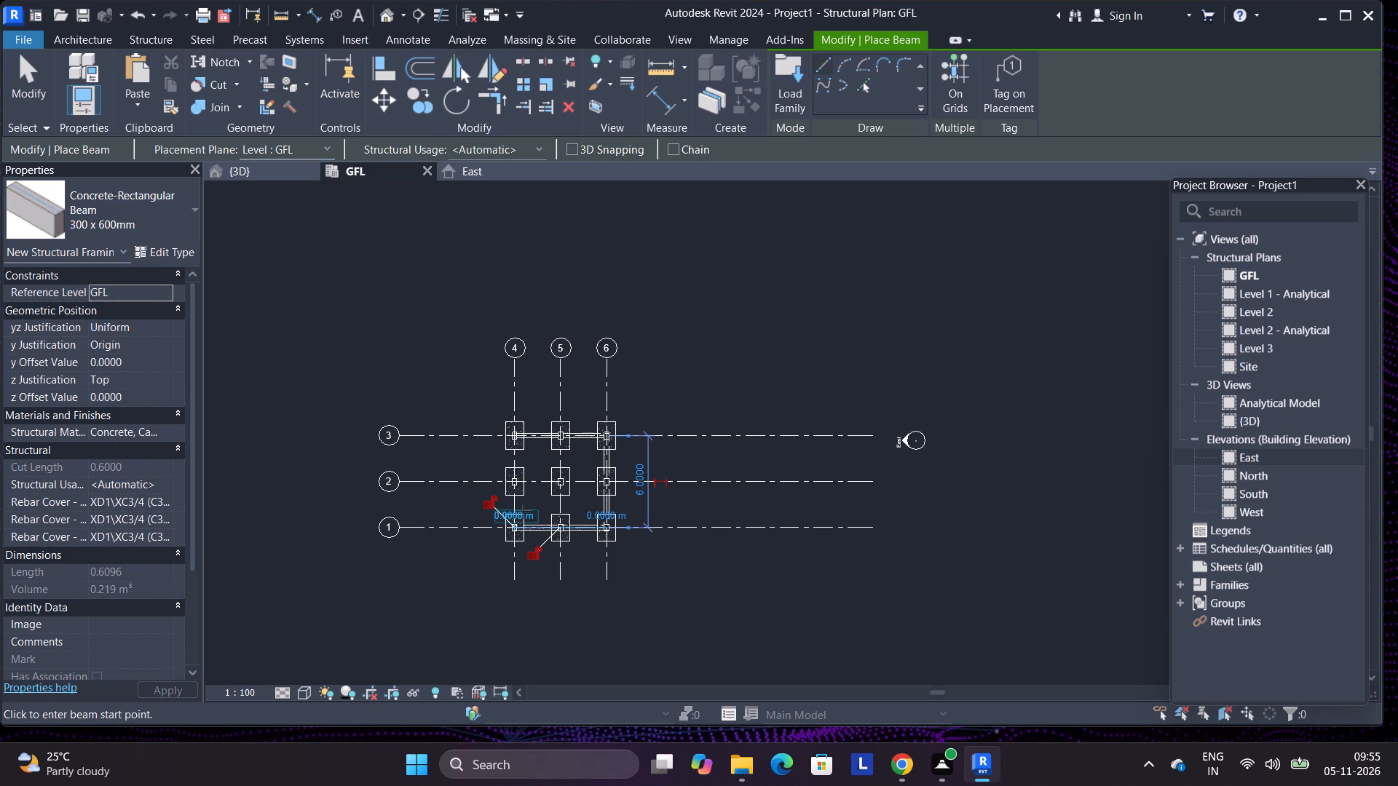
left_click(514, 527)
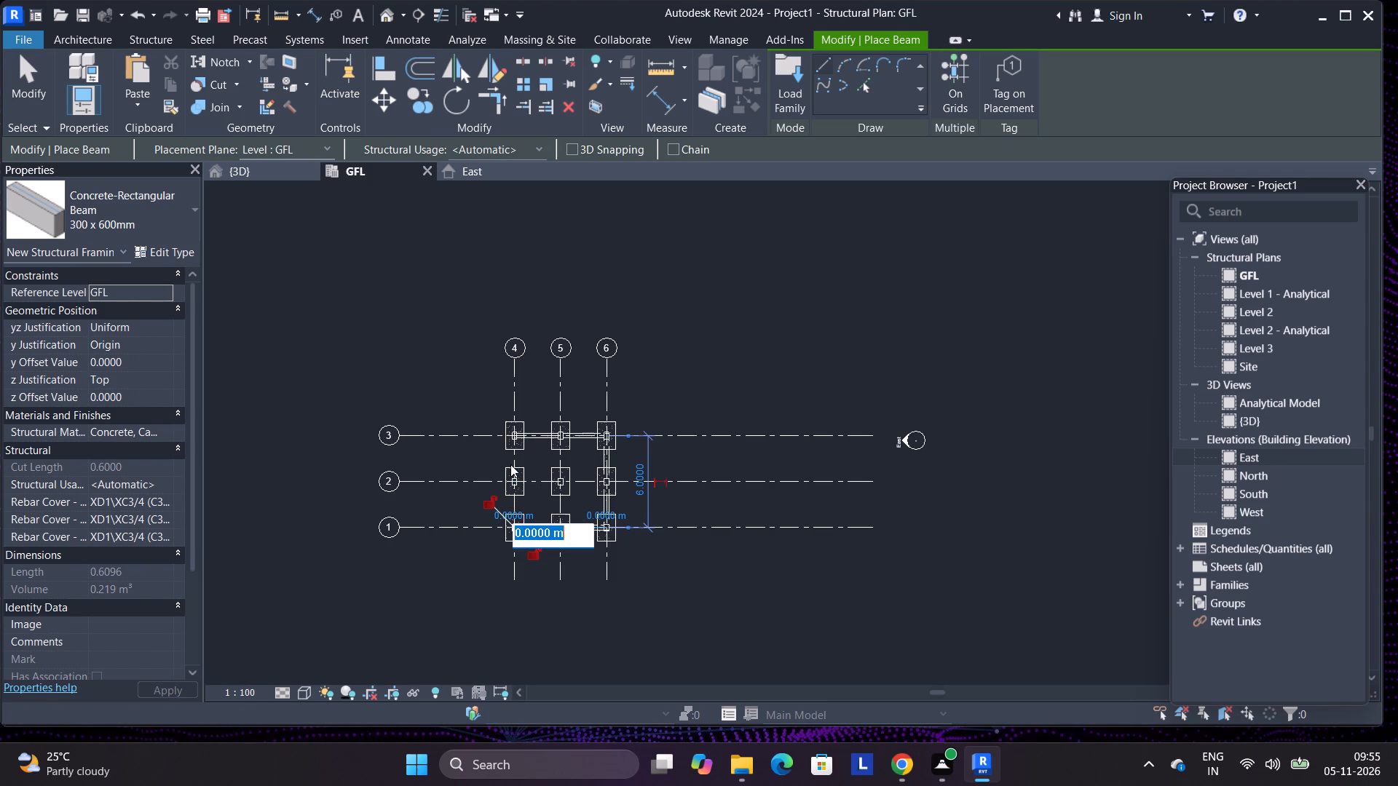
left_click(531, 473)
left_click(512, 434)
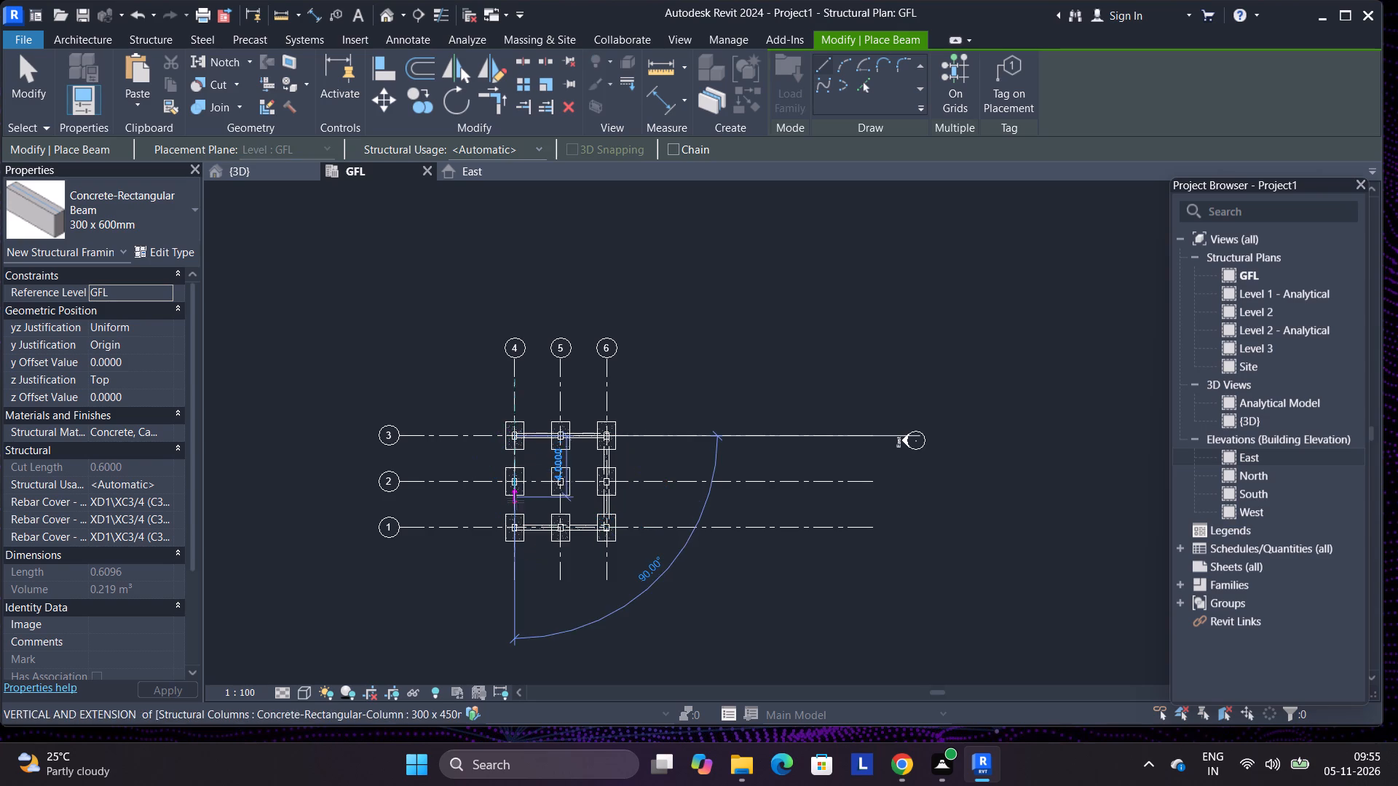
left_click(517, 526)
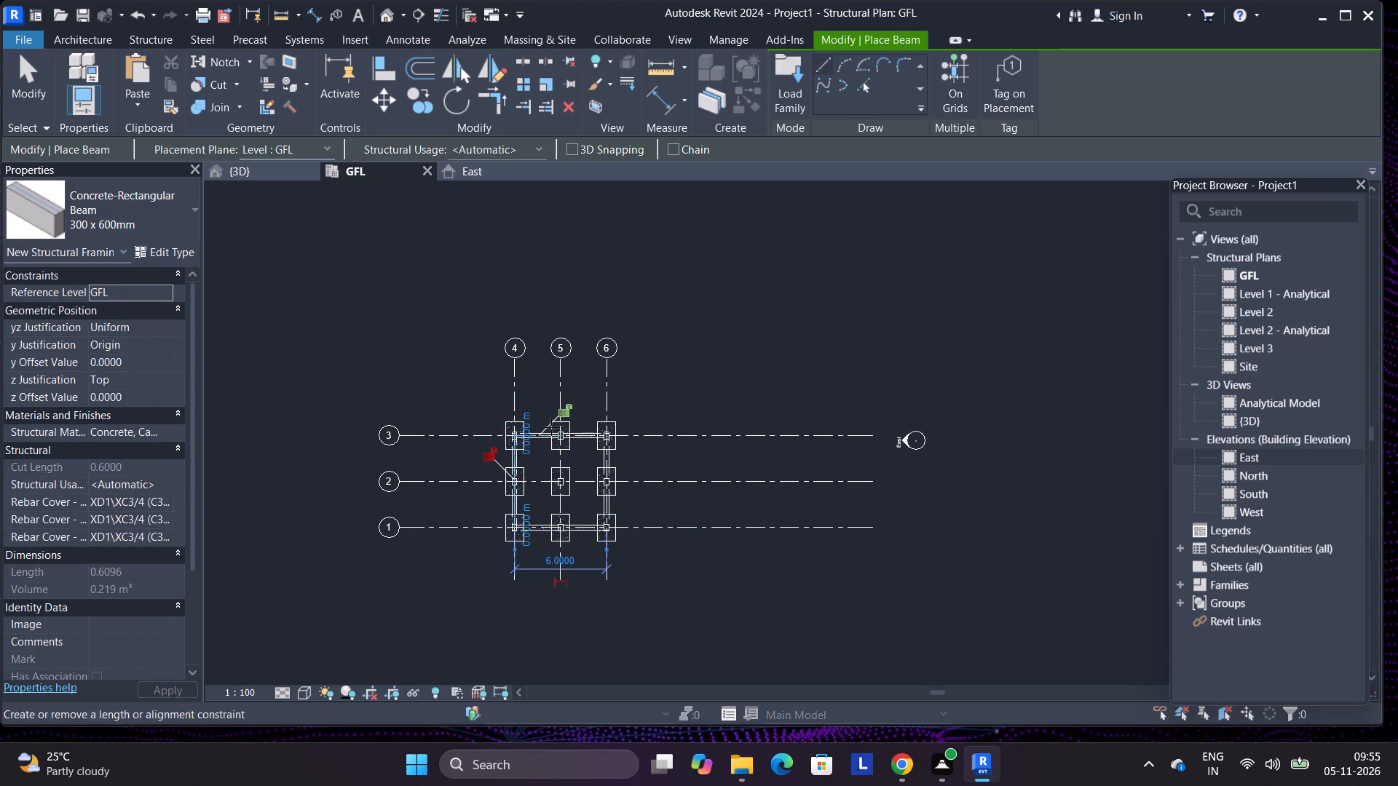
Place the inner 300 x 600mm beams along grids 5 and 2, and check the beams in the 3D view.
left_click(558, 437)
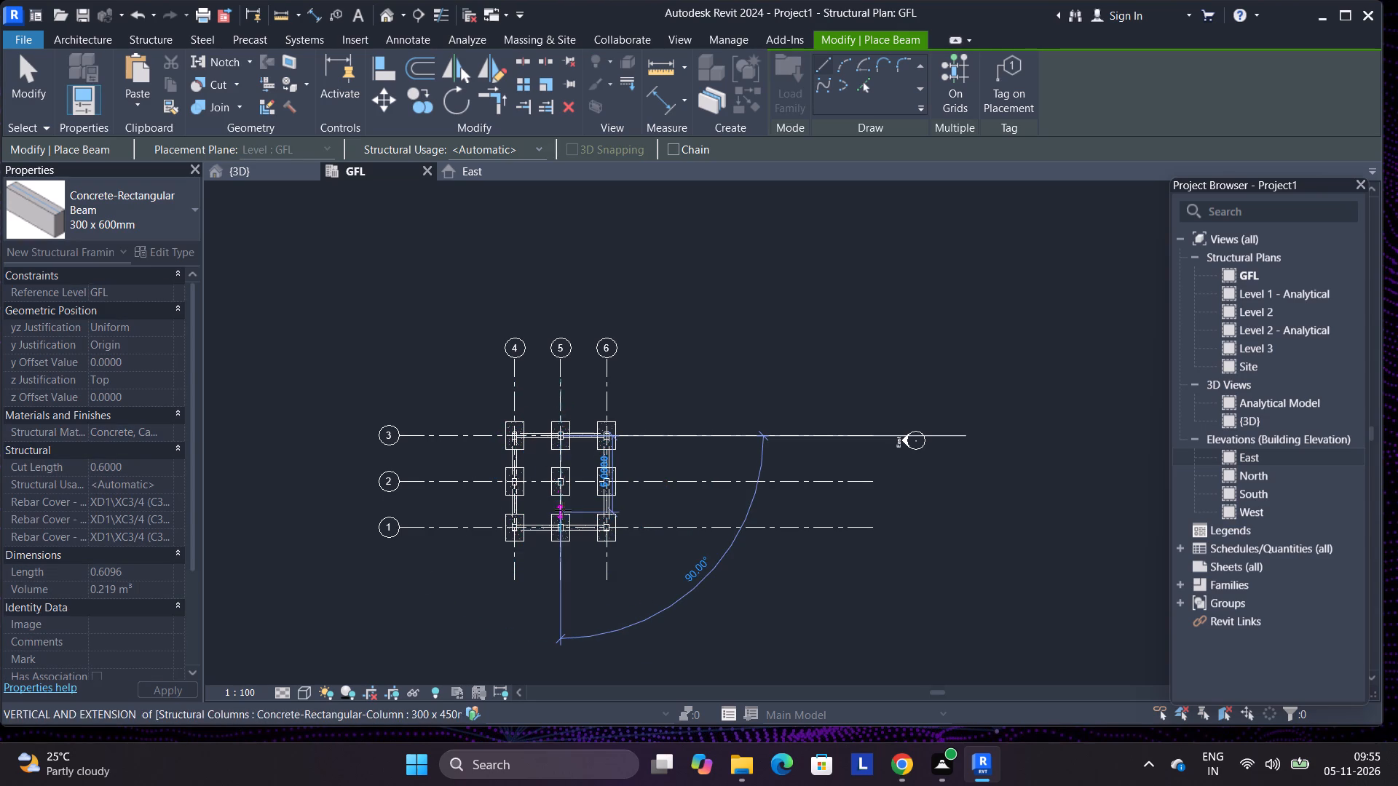
left_click(563, 526)
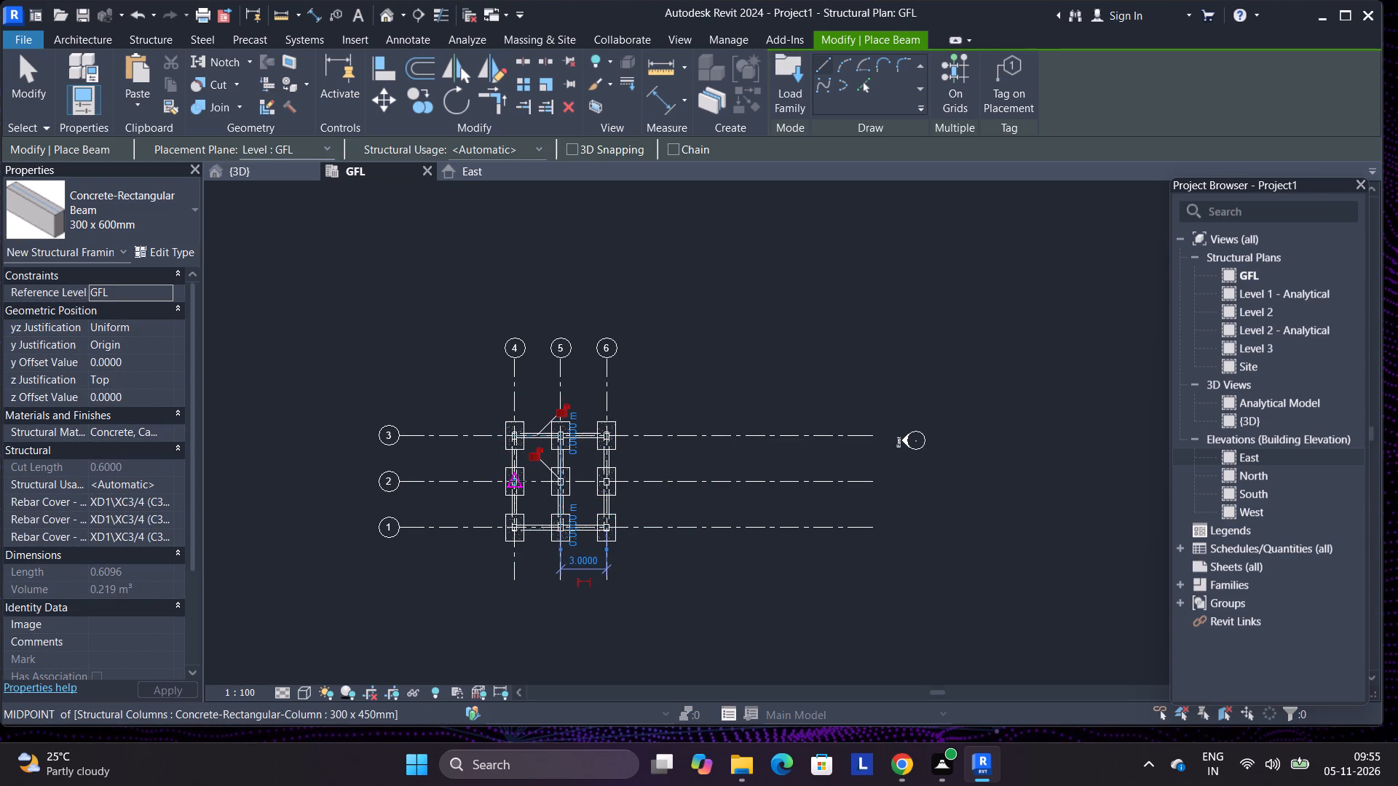
left_click(521, 481)
left_click(604, 480)
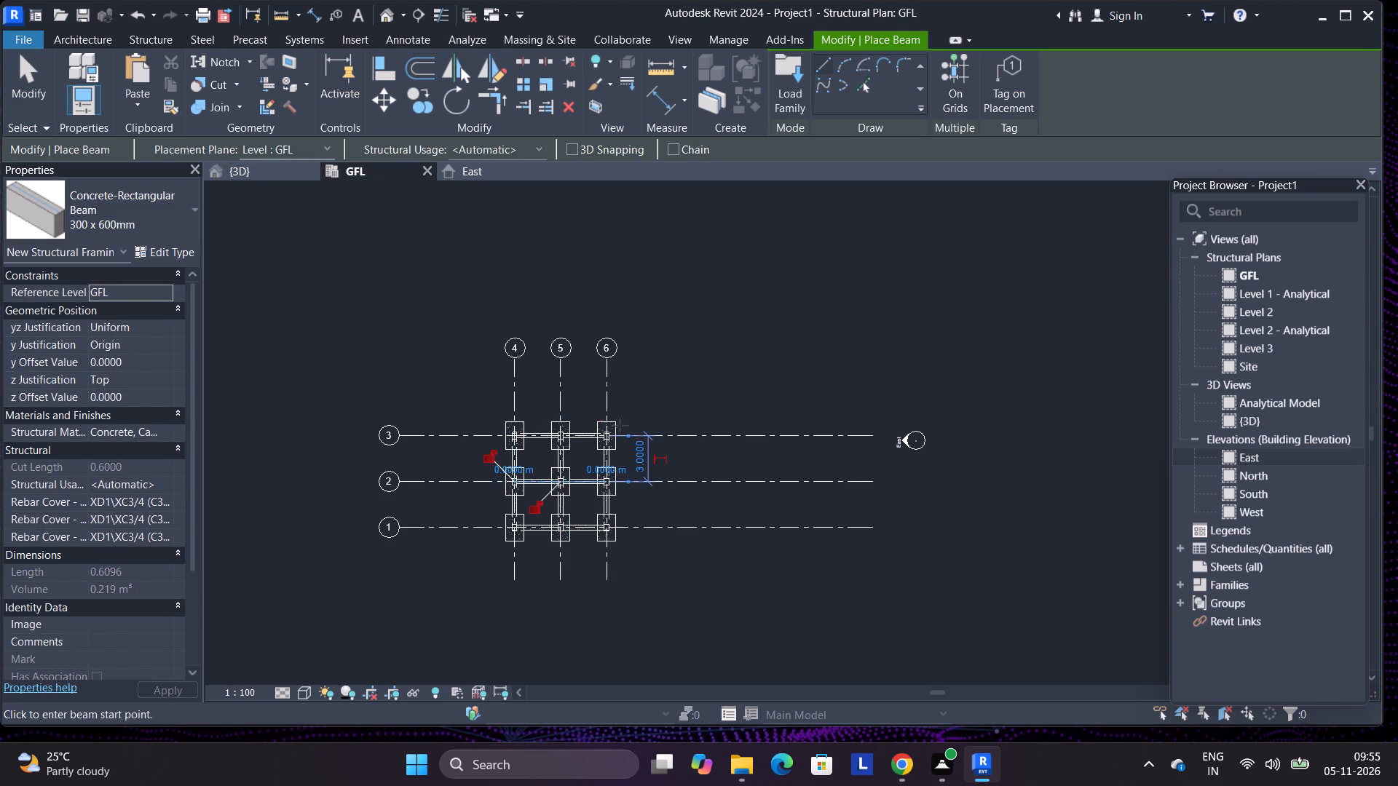
left_click(284, 178)
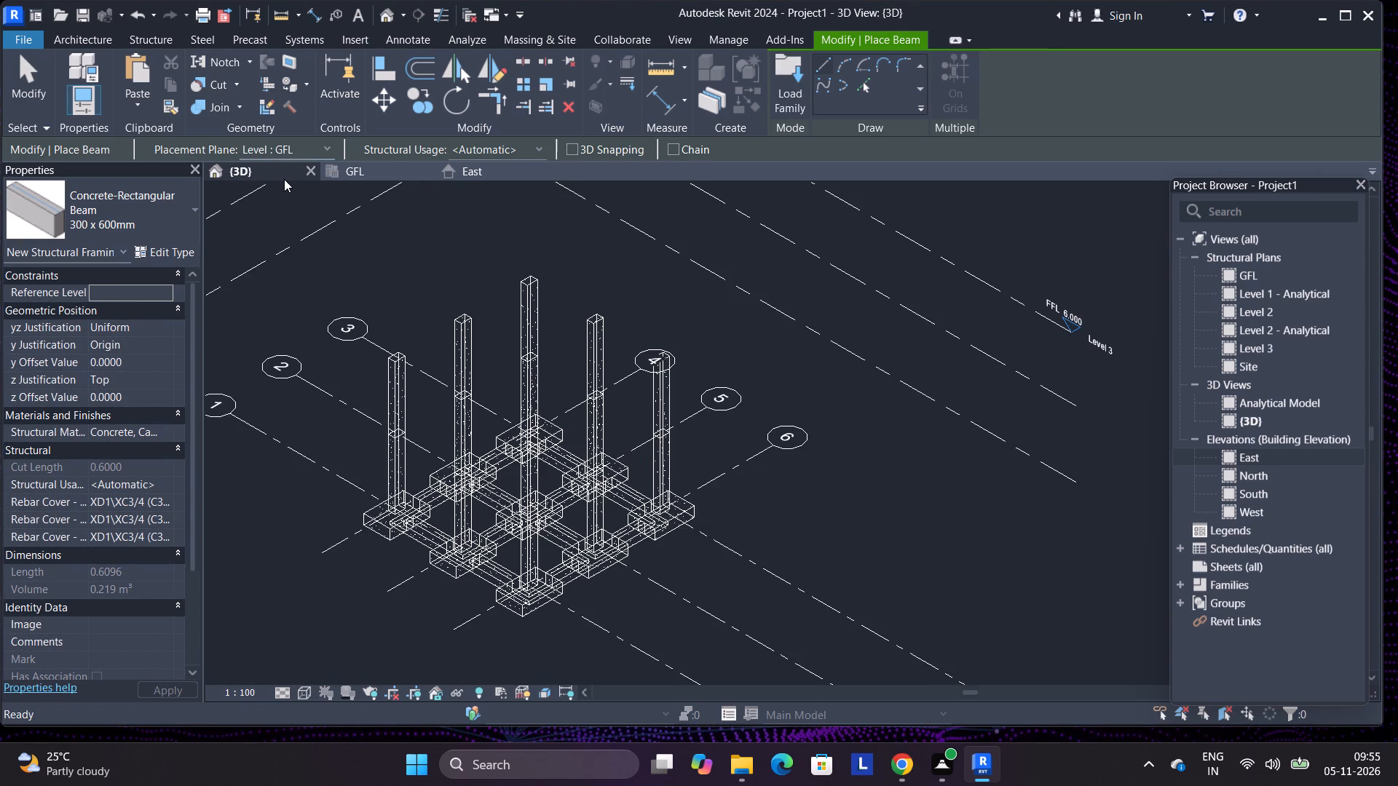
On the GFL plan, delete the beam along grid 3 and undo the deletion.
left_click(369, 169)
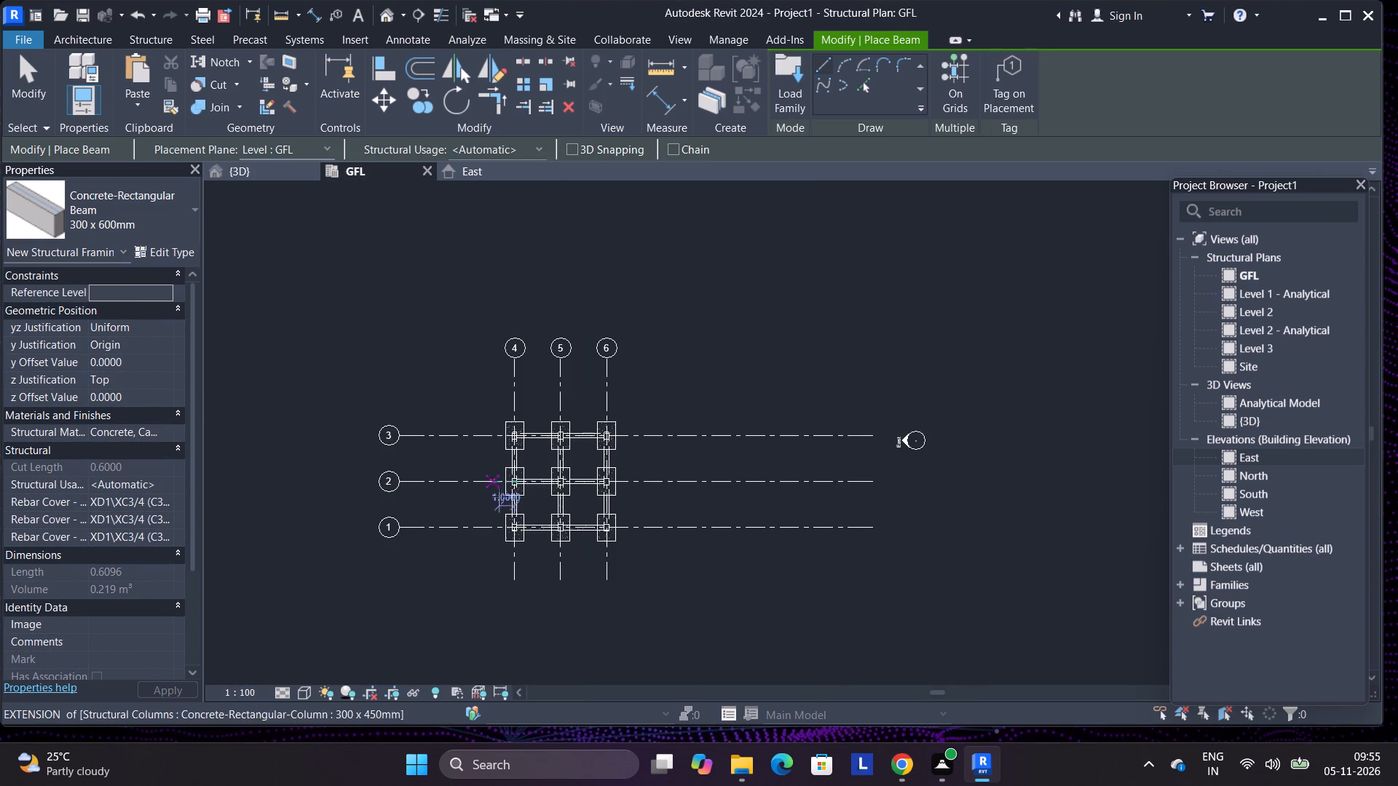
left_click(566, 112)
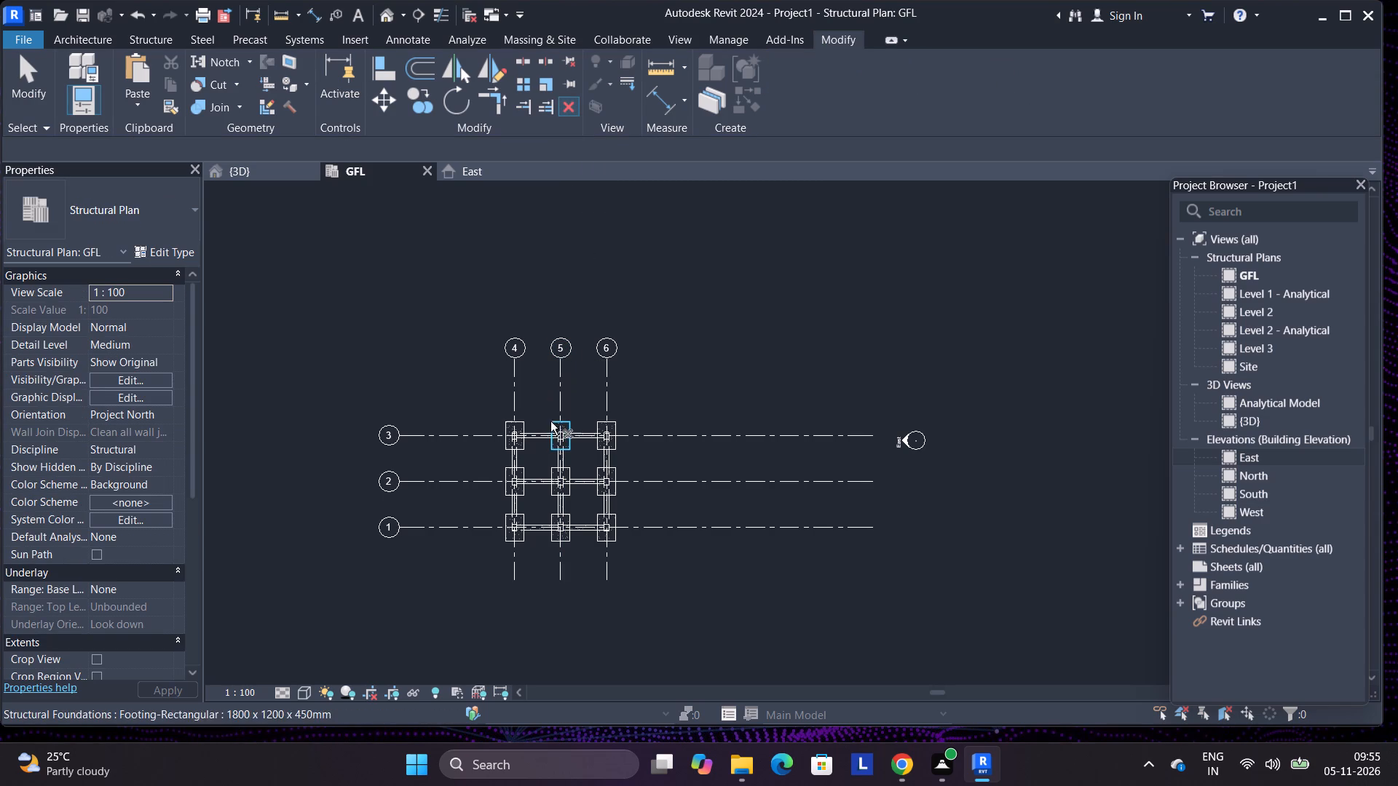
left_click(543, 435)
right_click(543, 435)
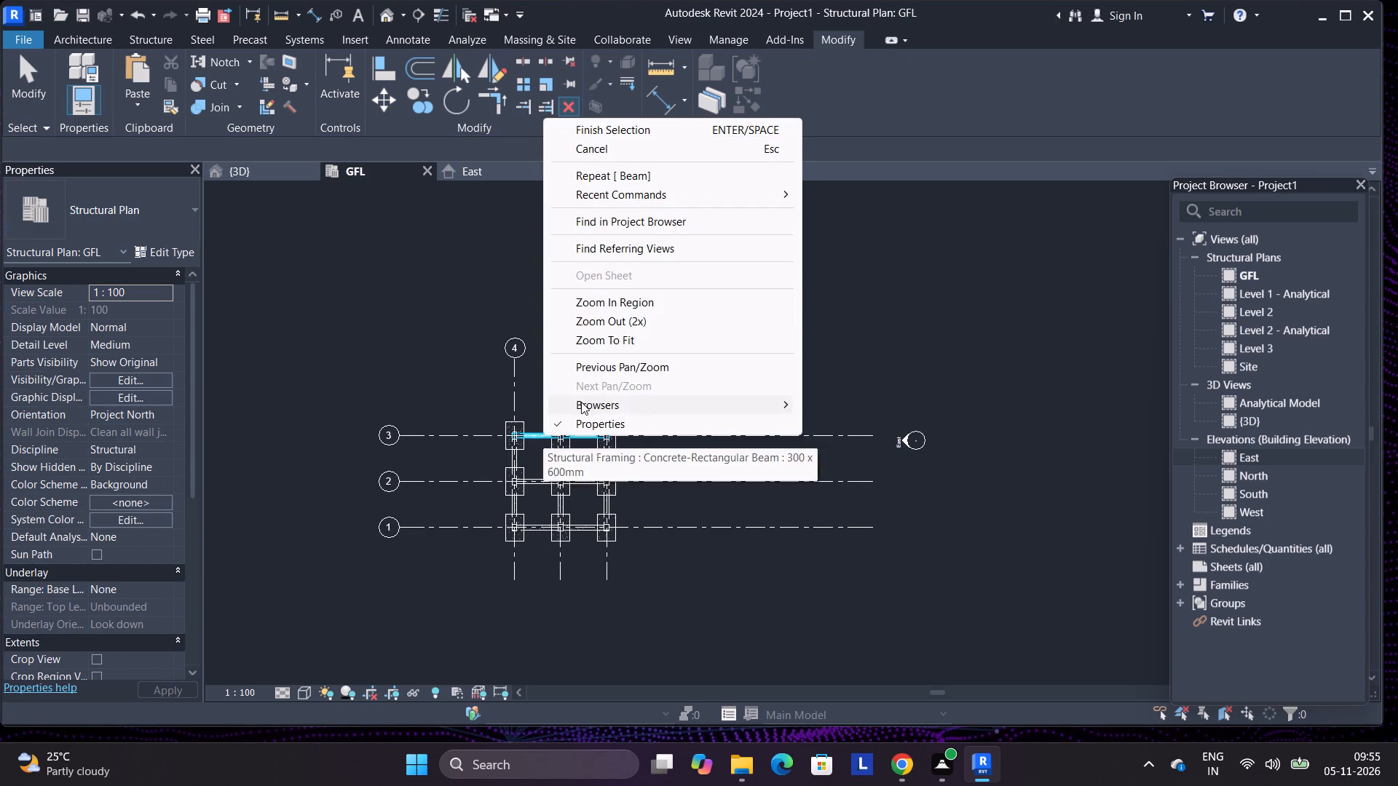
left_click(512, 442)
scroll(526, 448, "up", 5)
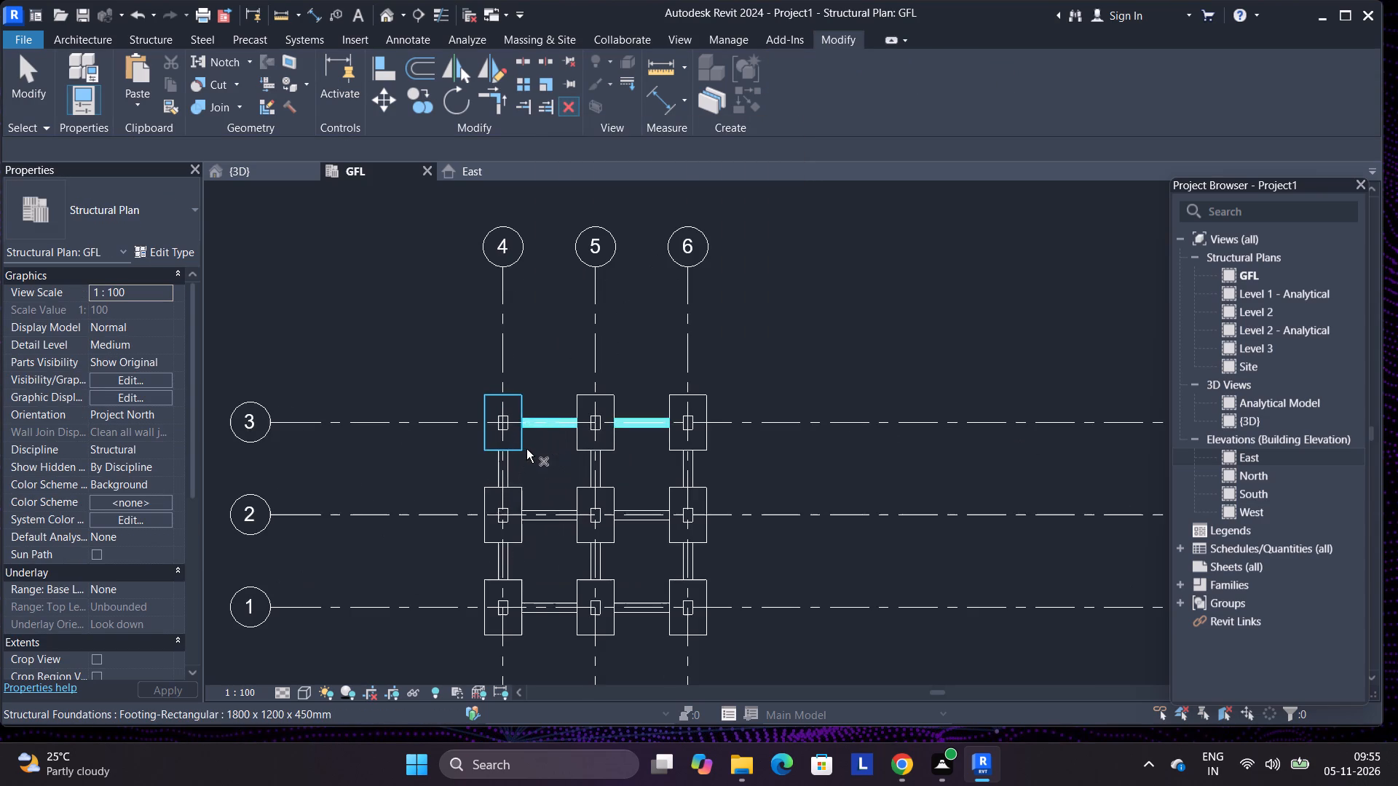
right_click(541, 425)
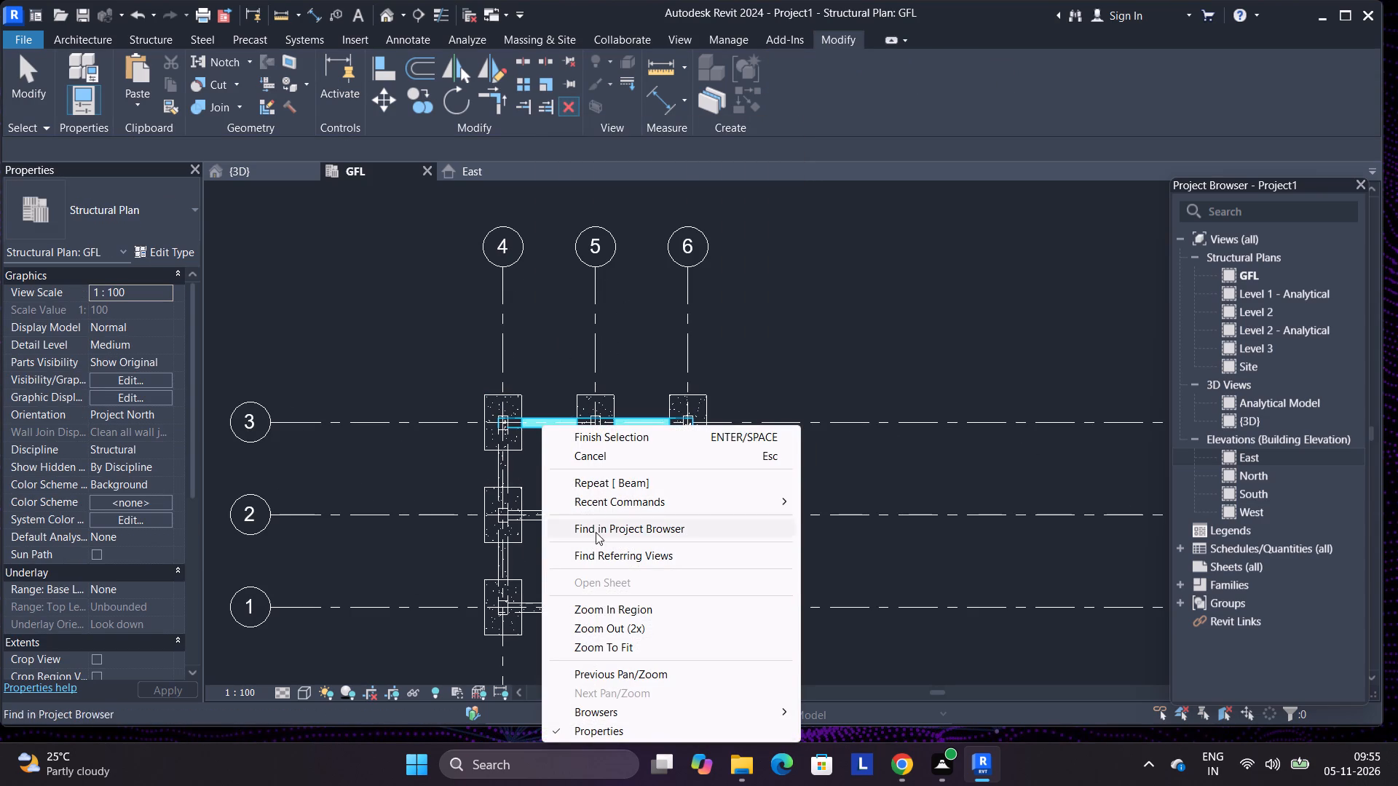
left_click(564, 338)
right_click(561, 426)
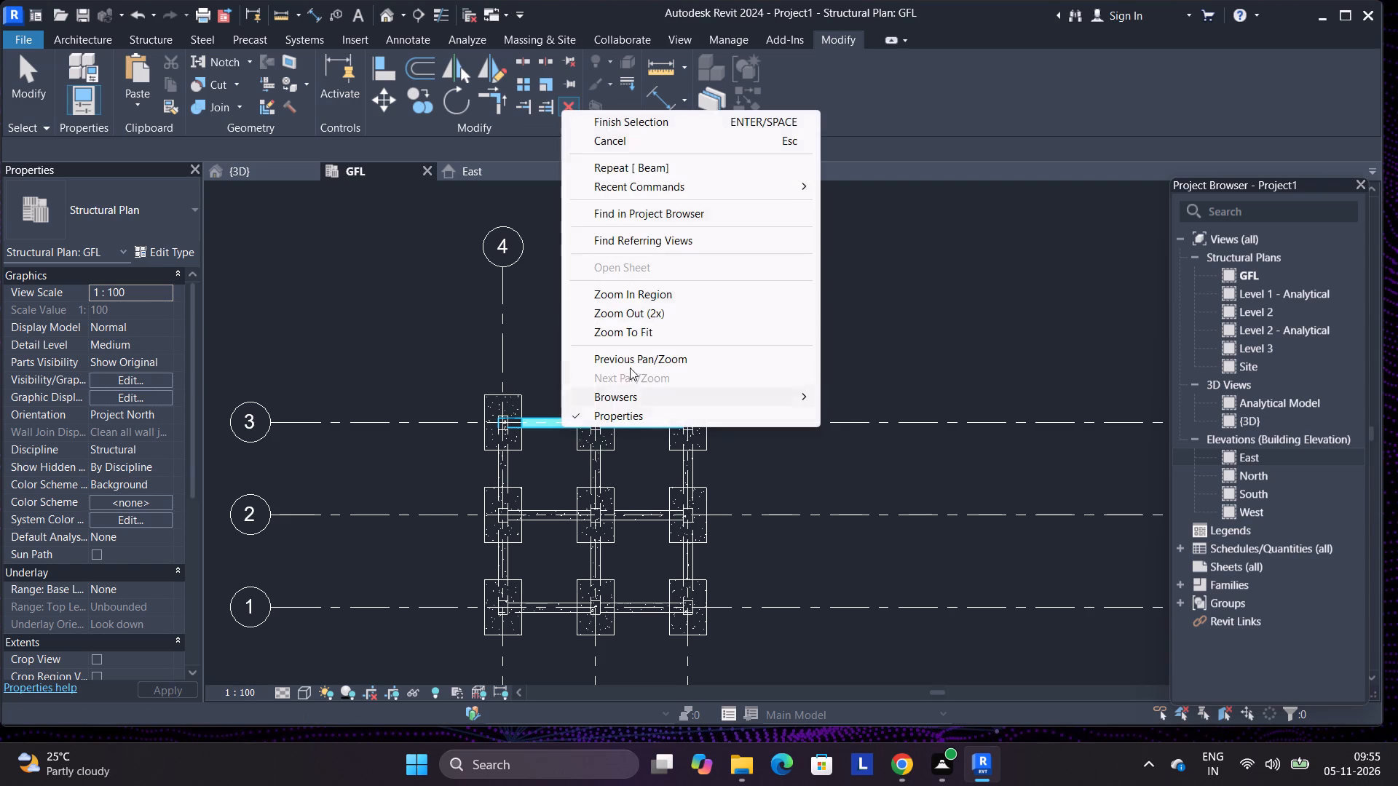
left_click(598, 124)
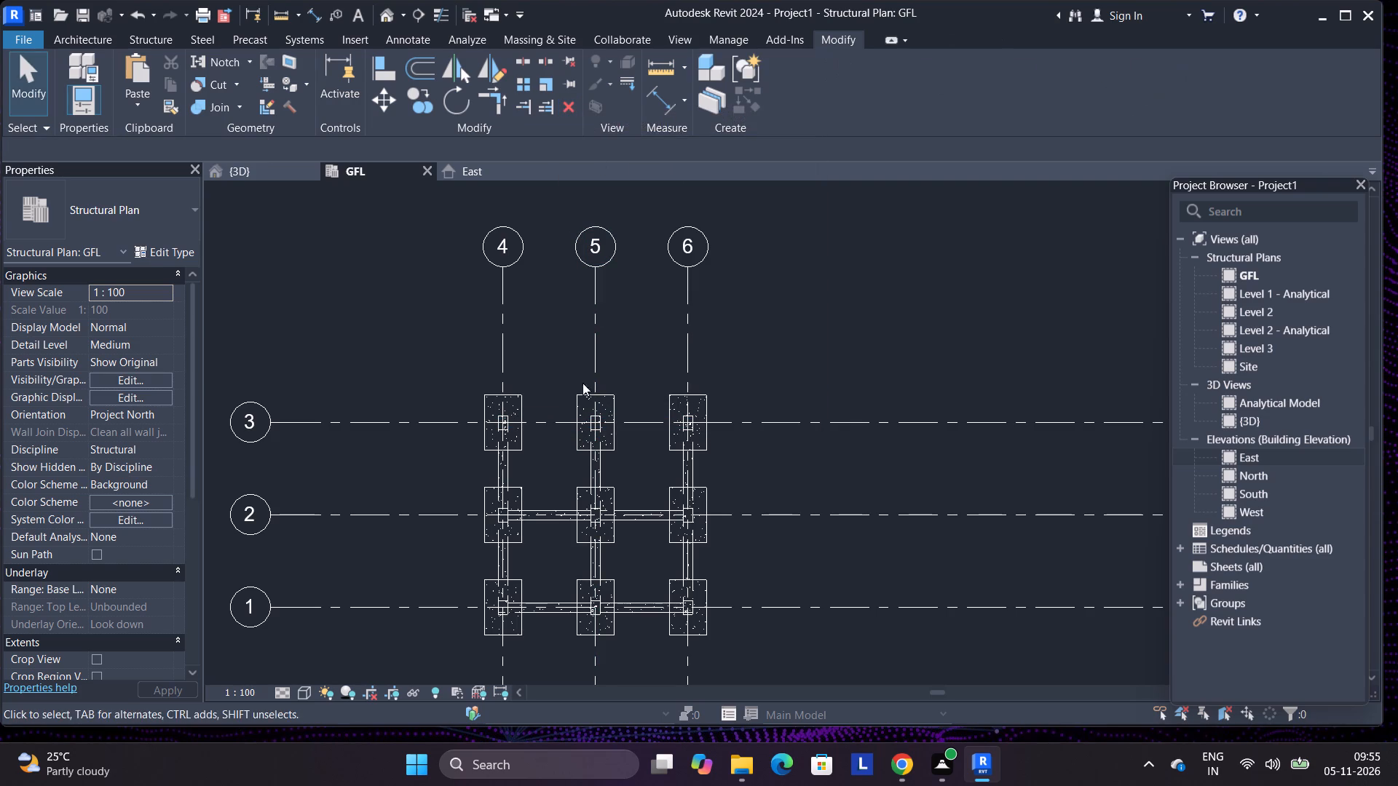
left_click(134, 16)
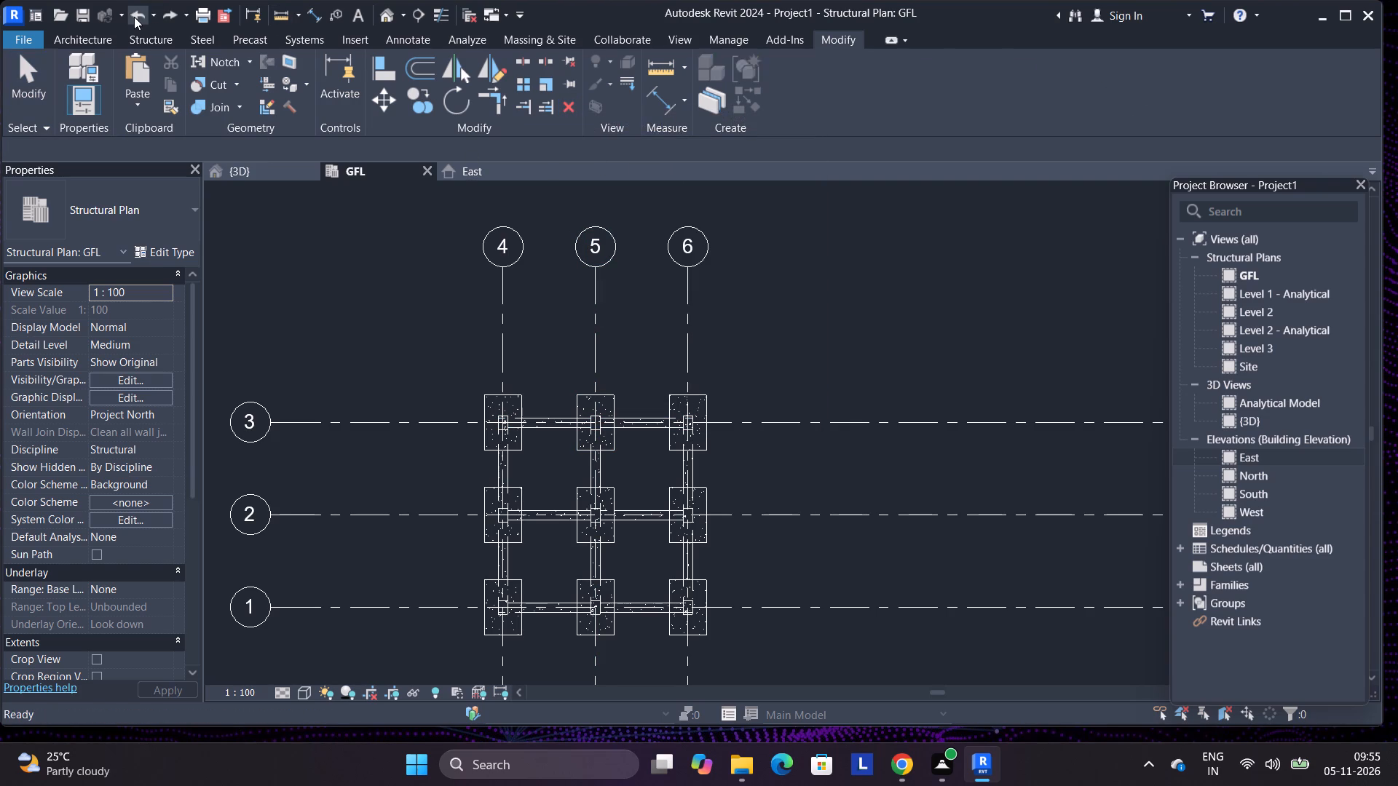
Select all instances of the 300 x 600mm beam, copy them, and paste them aligned to Level 2 and Level 3.
right_click(560, 429)
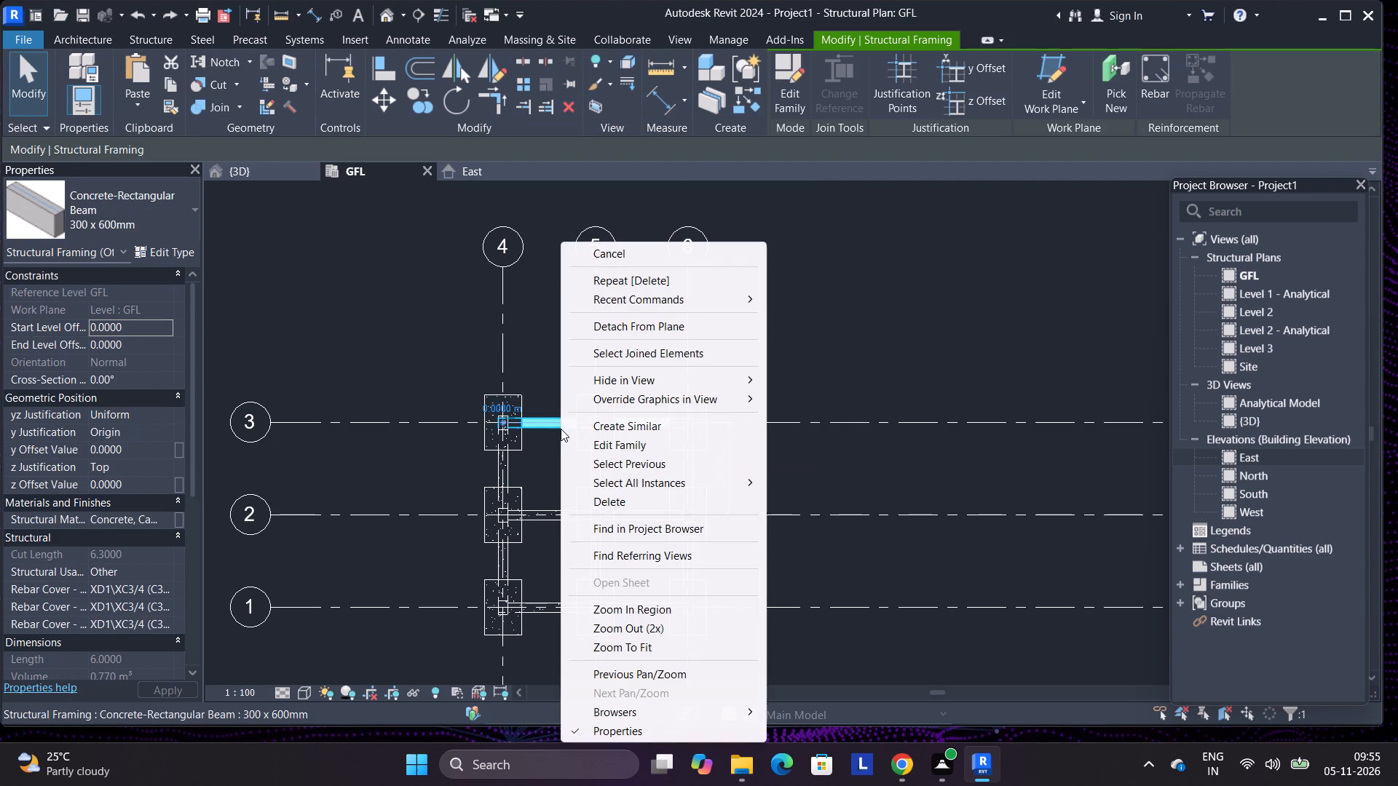
left_click(591, 485)
left_click(826, 480)
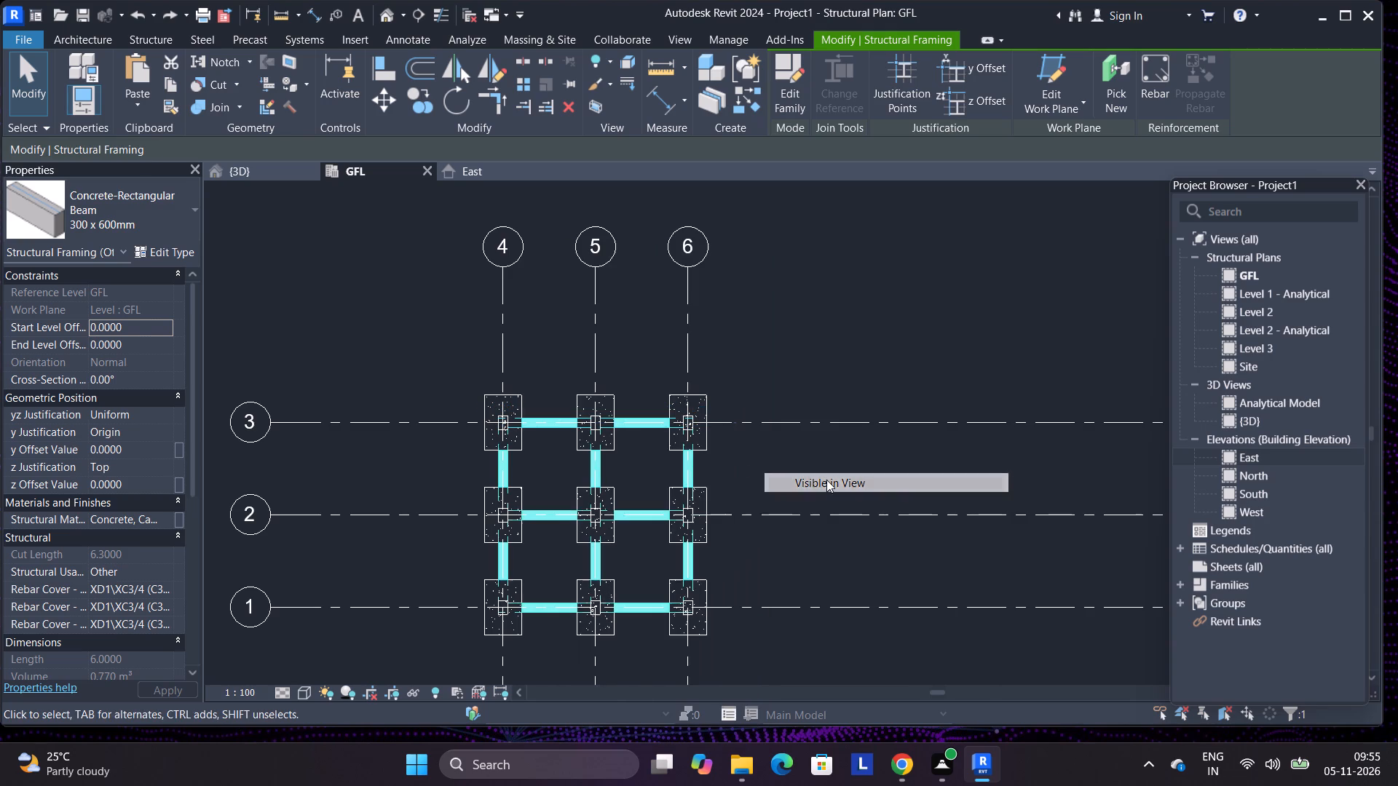
left_click(169, 86)
left_click(139, 107)
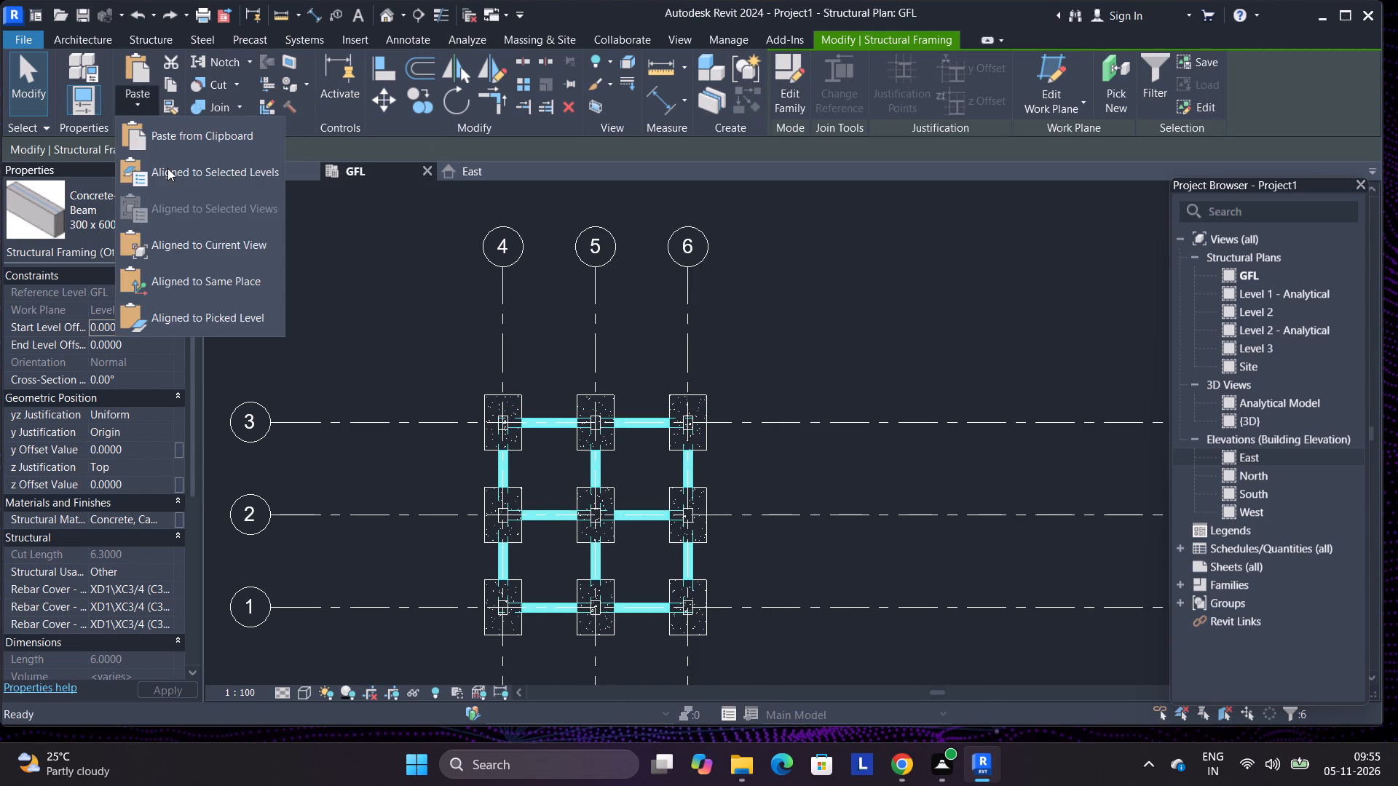
left_click(169, 168)
left_click_drag(617, 268, 620, 283)
left_click(694, 503)
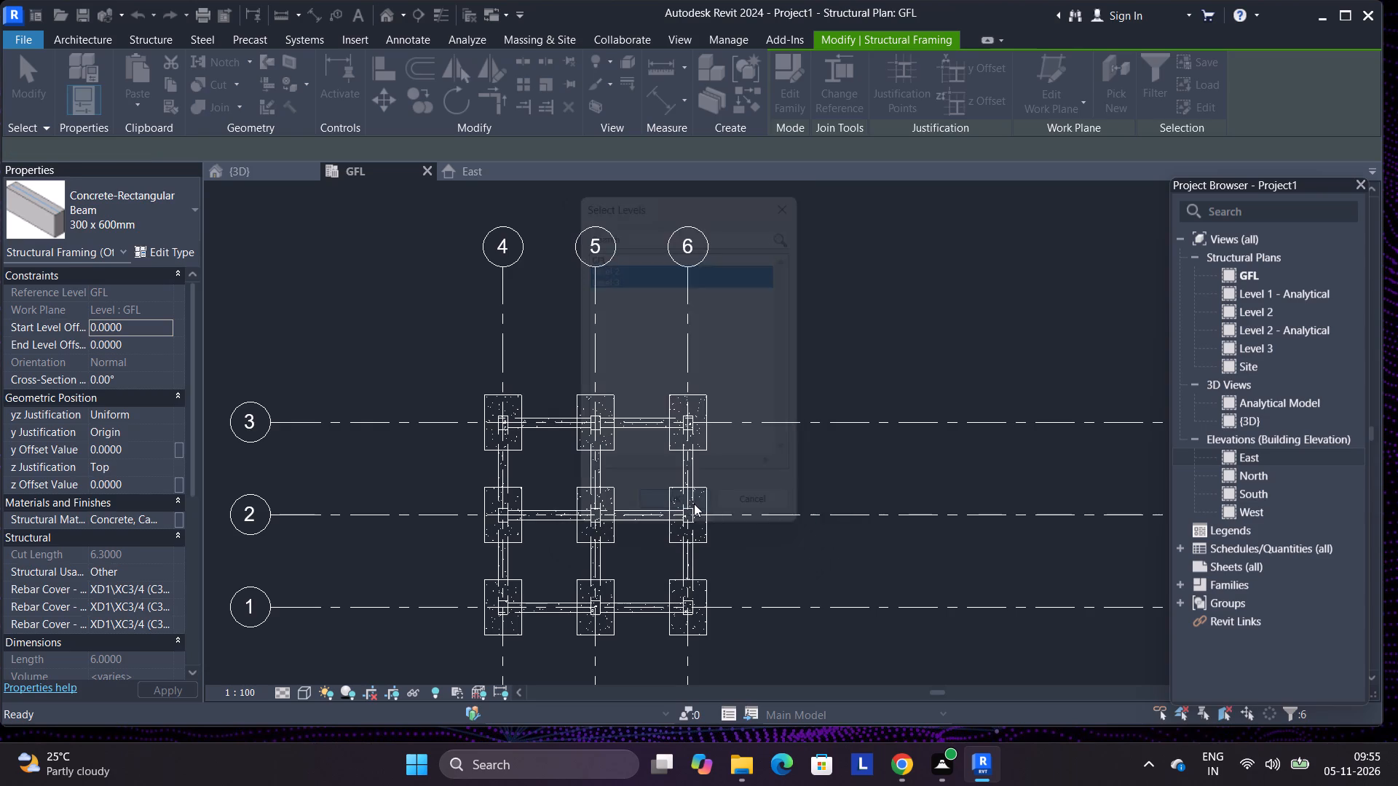
Set the GFL plan to the Shaded visual style and Fine detail level, and switch to the 3D view.
left_click(311, 696)
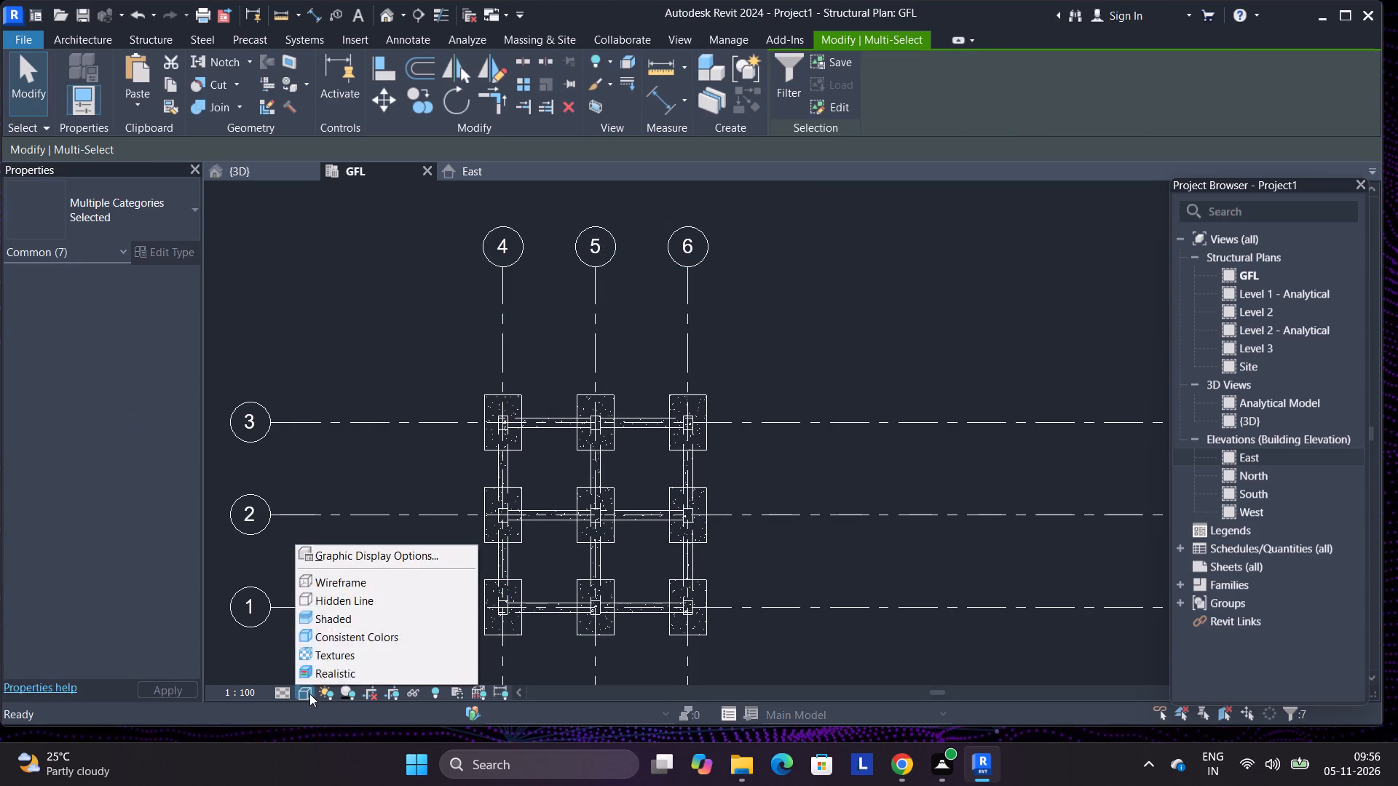
left_click(313, 616)
left_click(283, 687)
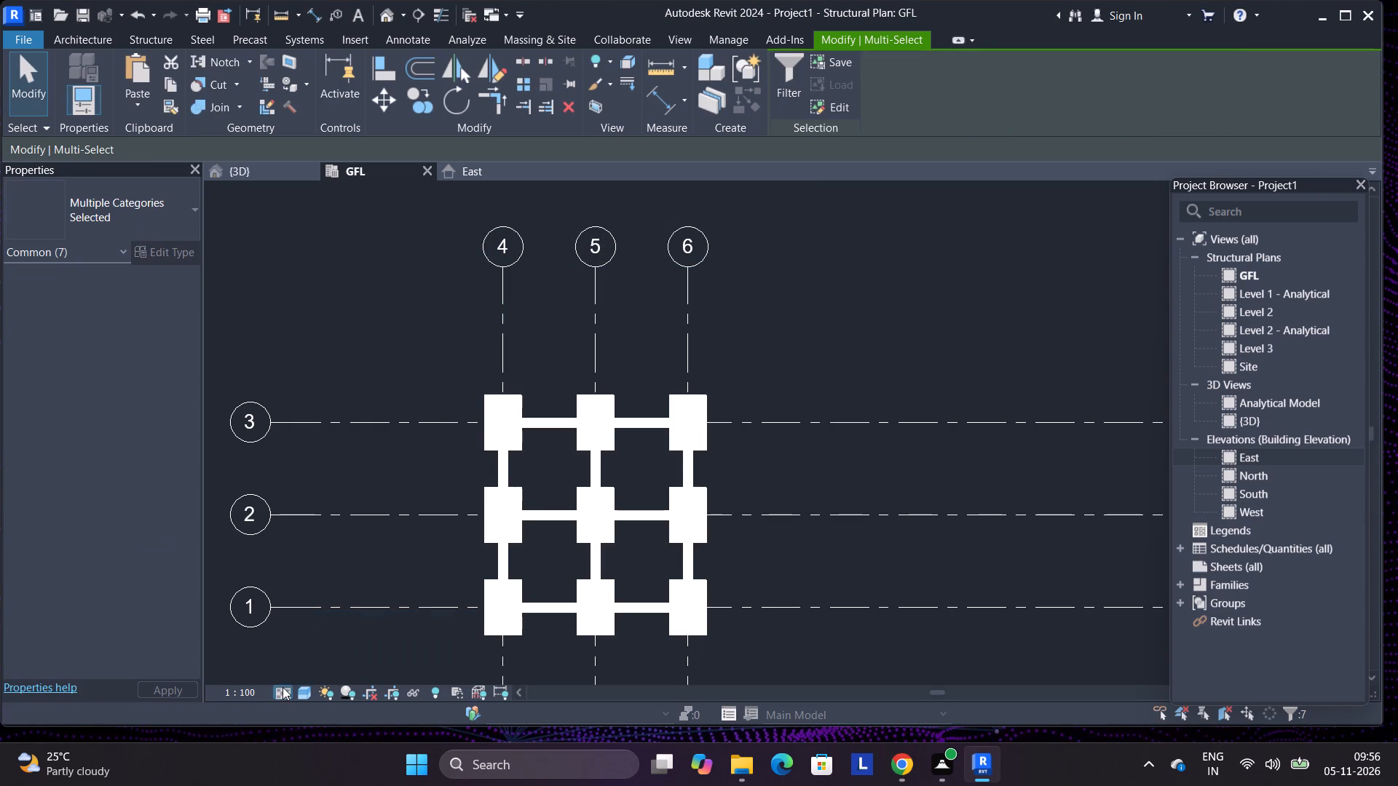
left_click(295, 672)
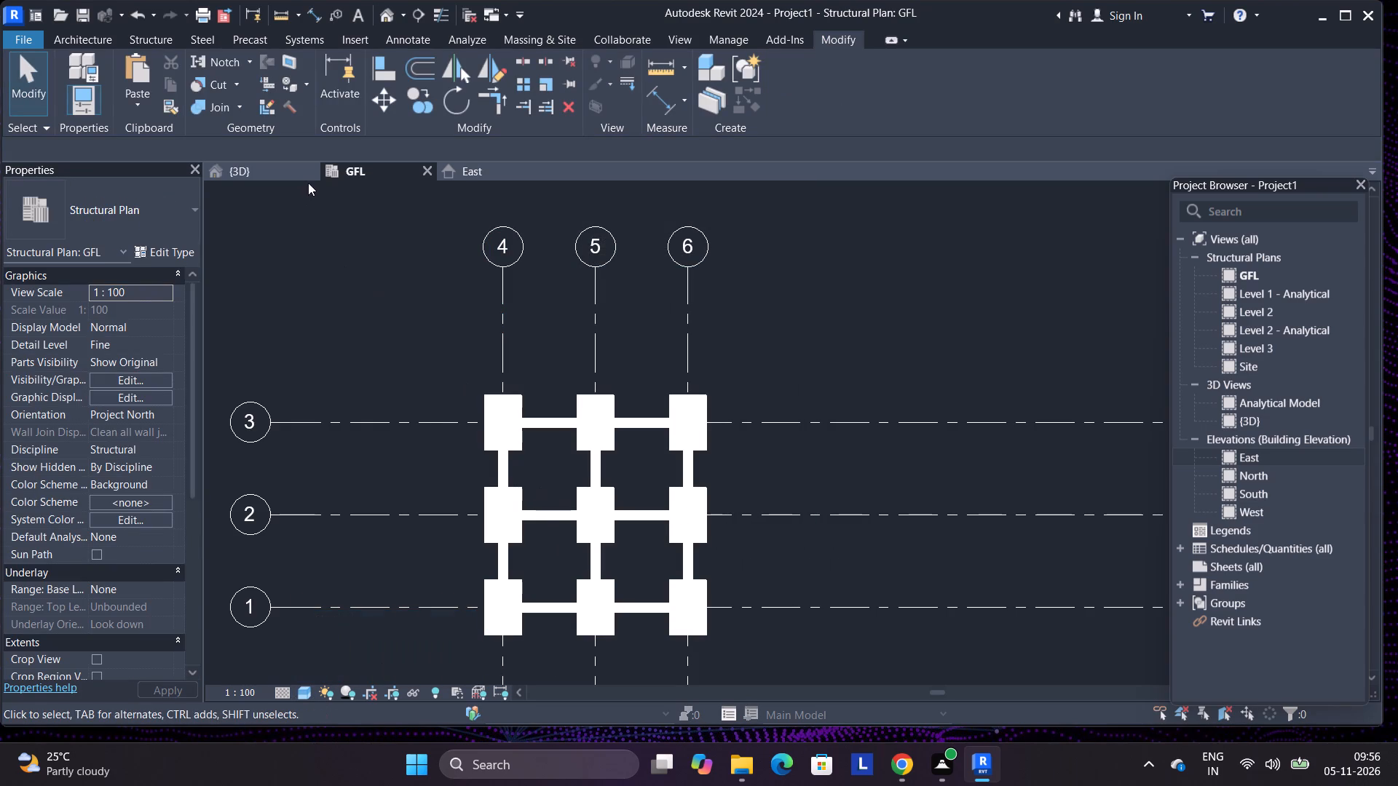
left_click(256, 178)
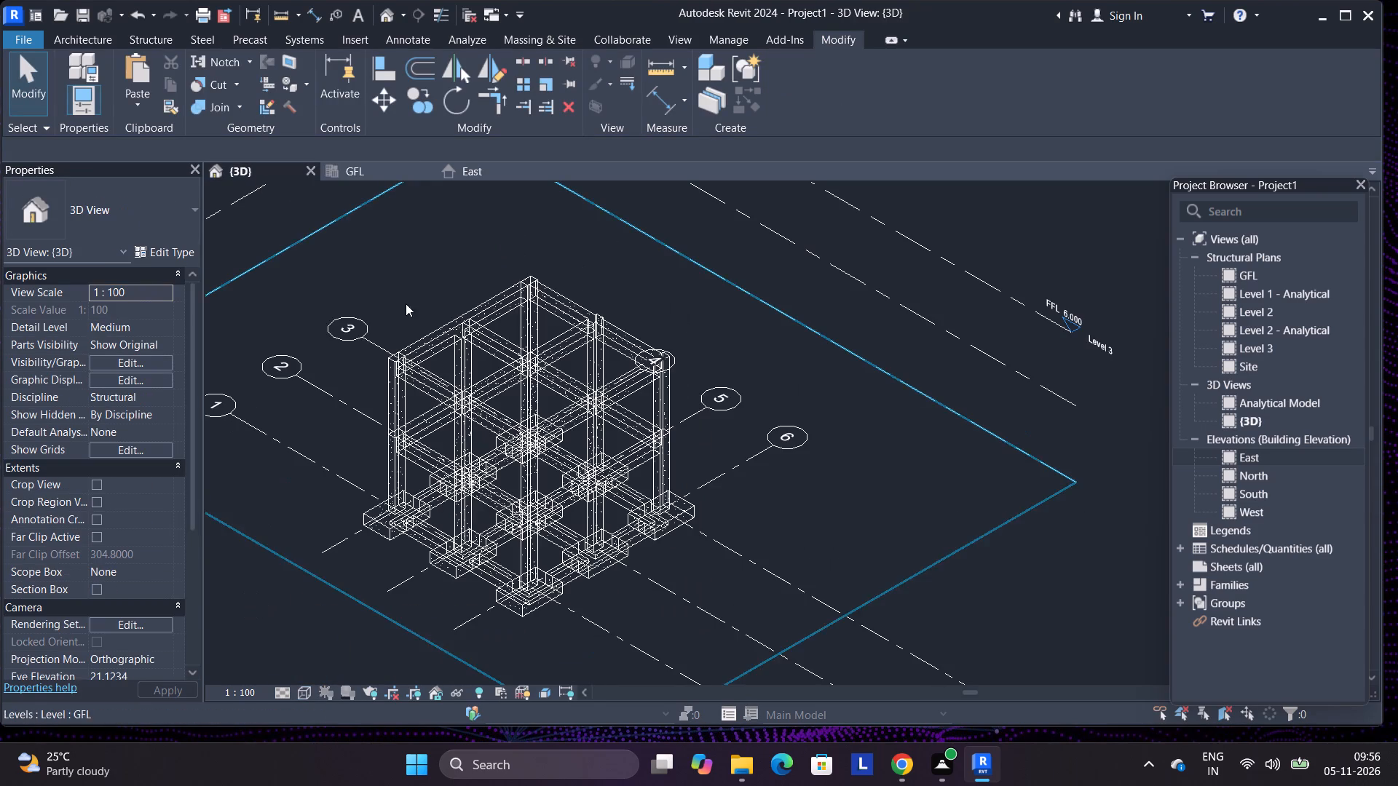
Set the 3D view to the Shaded visual style and Fine detail level.
left_click(410, 370)
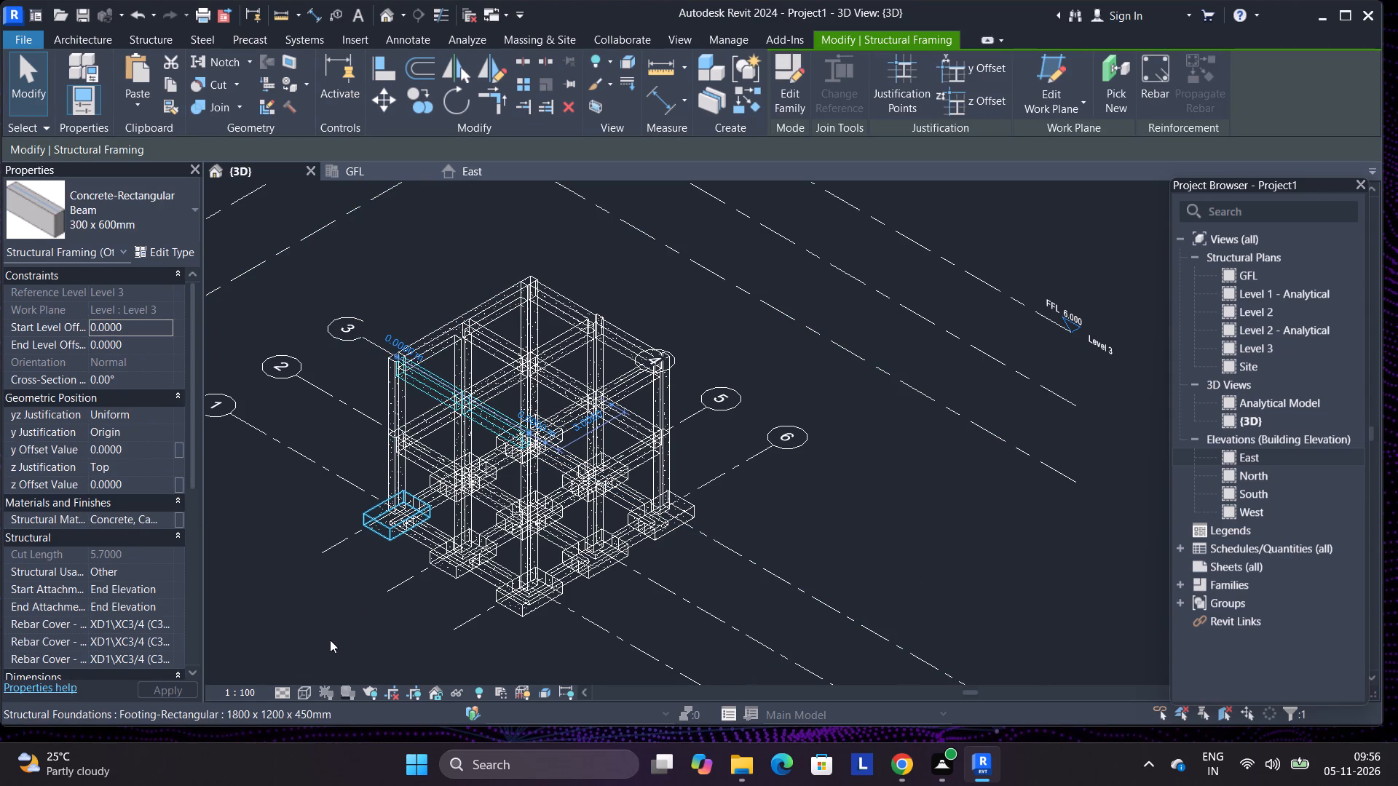
left_click(309, 690)
left_click(335, 627)
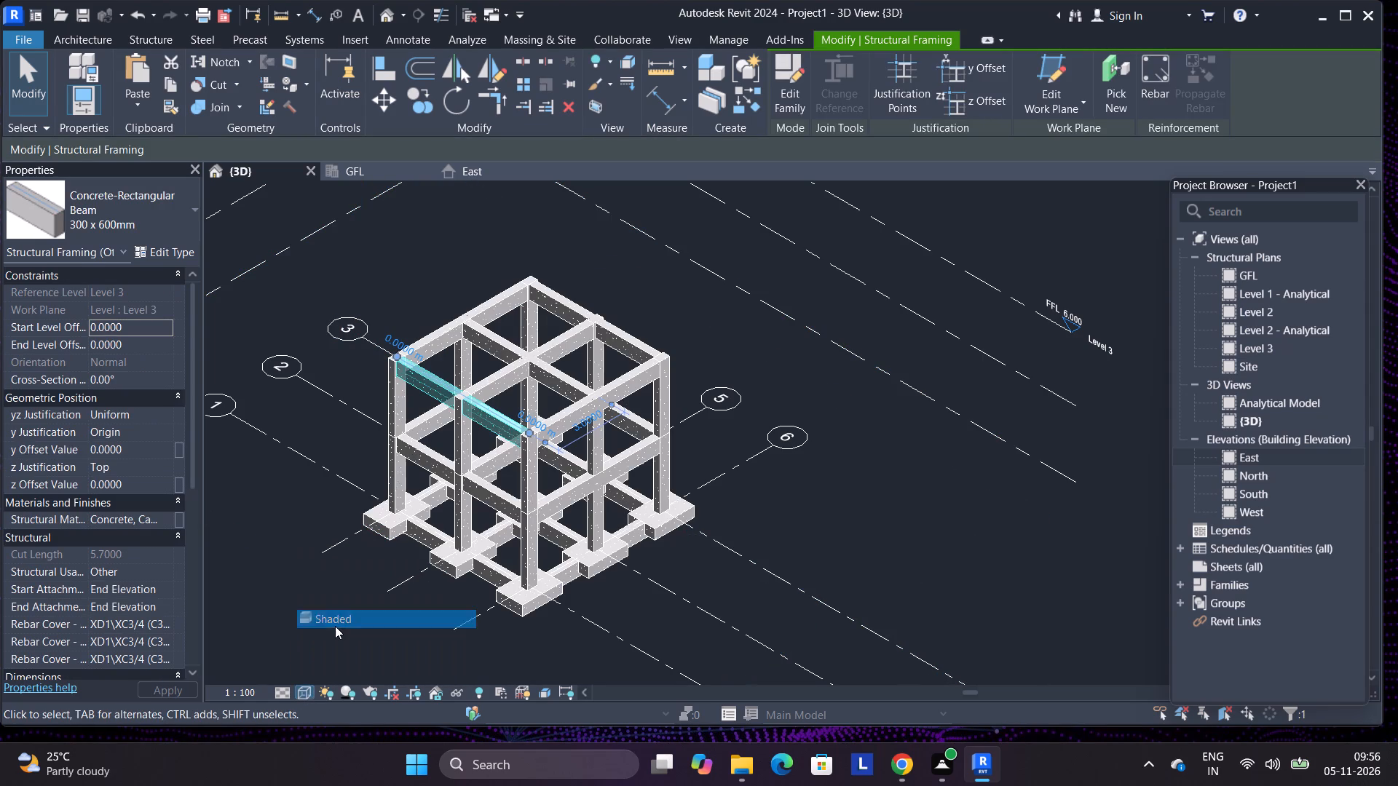
left_click(281, 691)
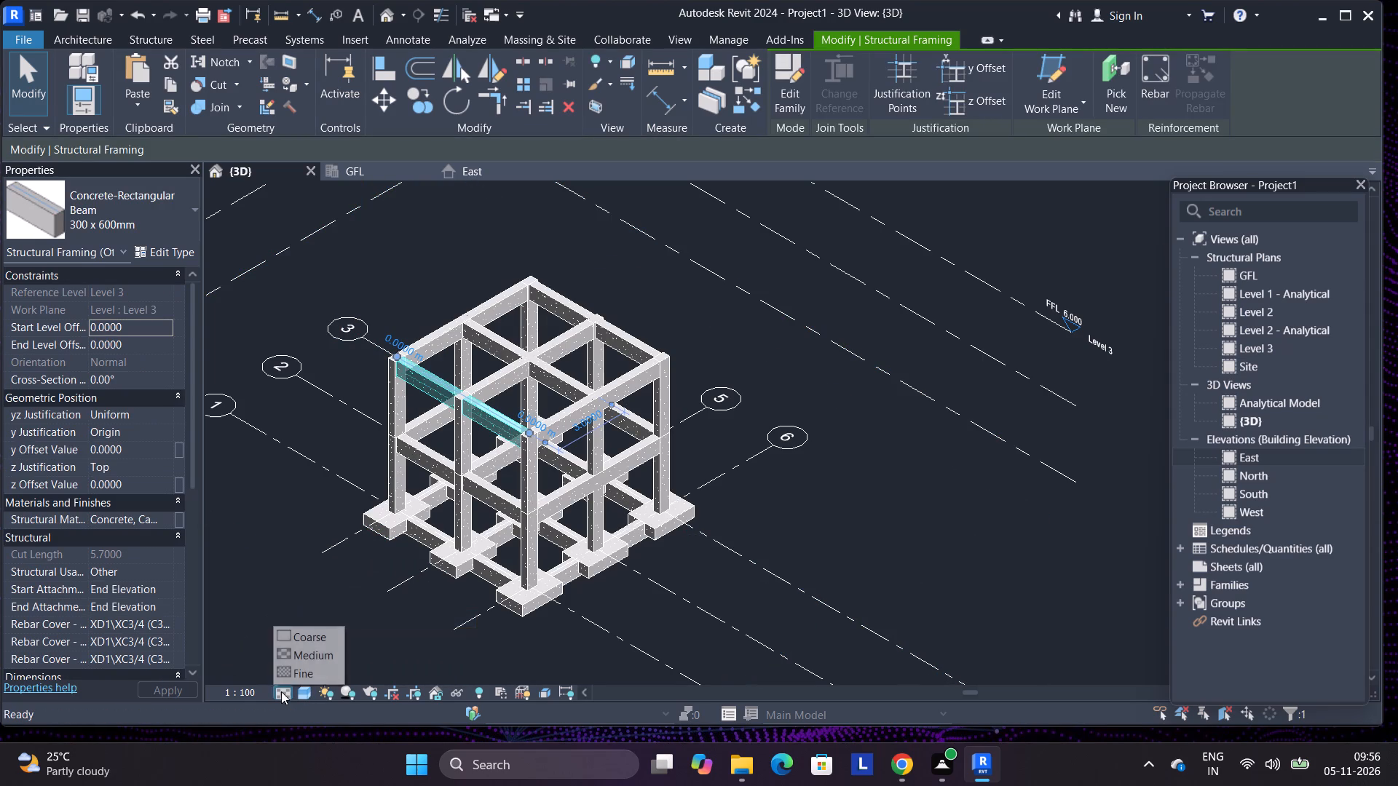
left_click(287, 675)
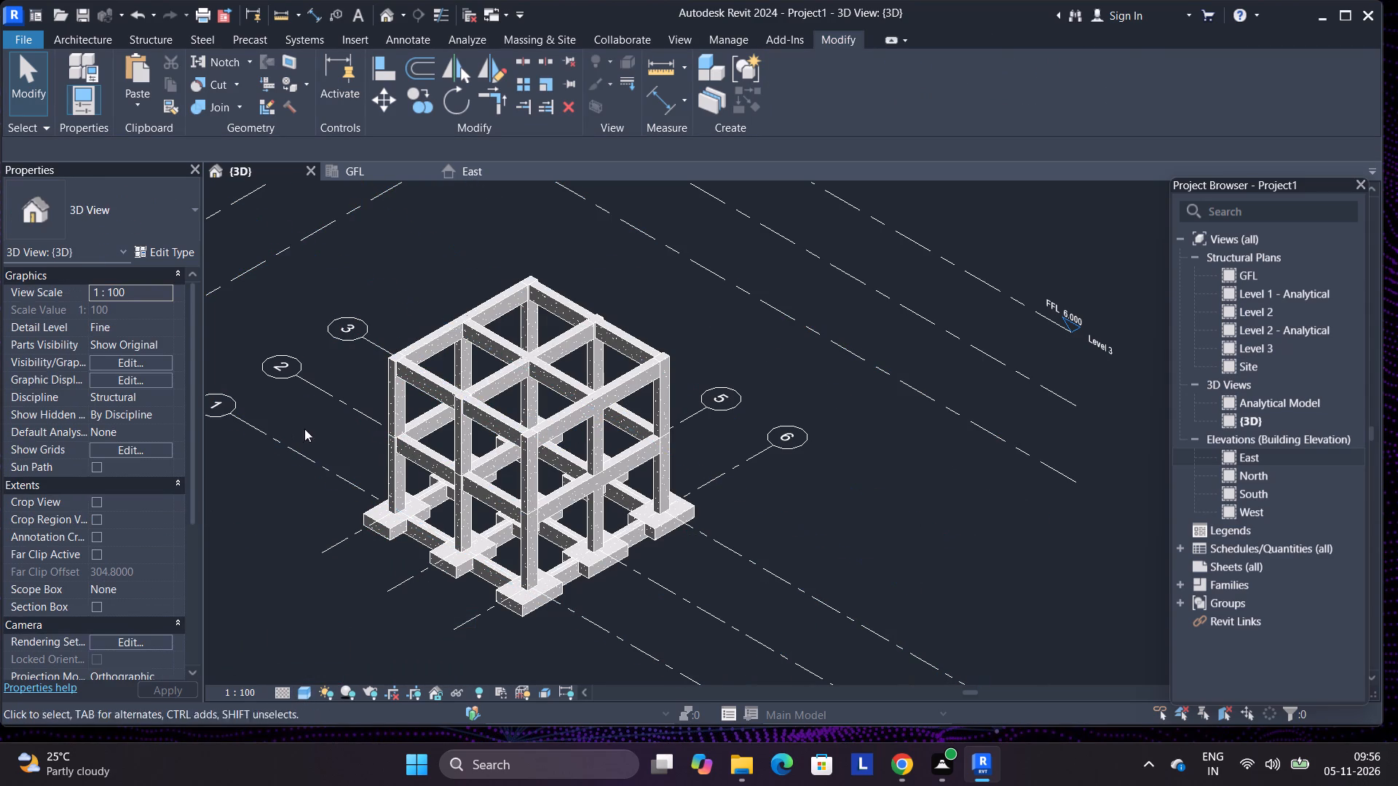
Create a Generic 300mm structural floor on Level 2 with a rectangular boundary from grid intersection 4/3 to grid intersection 6/1.
middle_click_drag(503, 504, 493, 468)
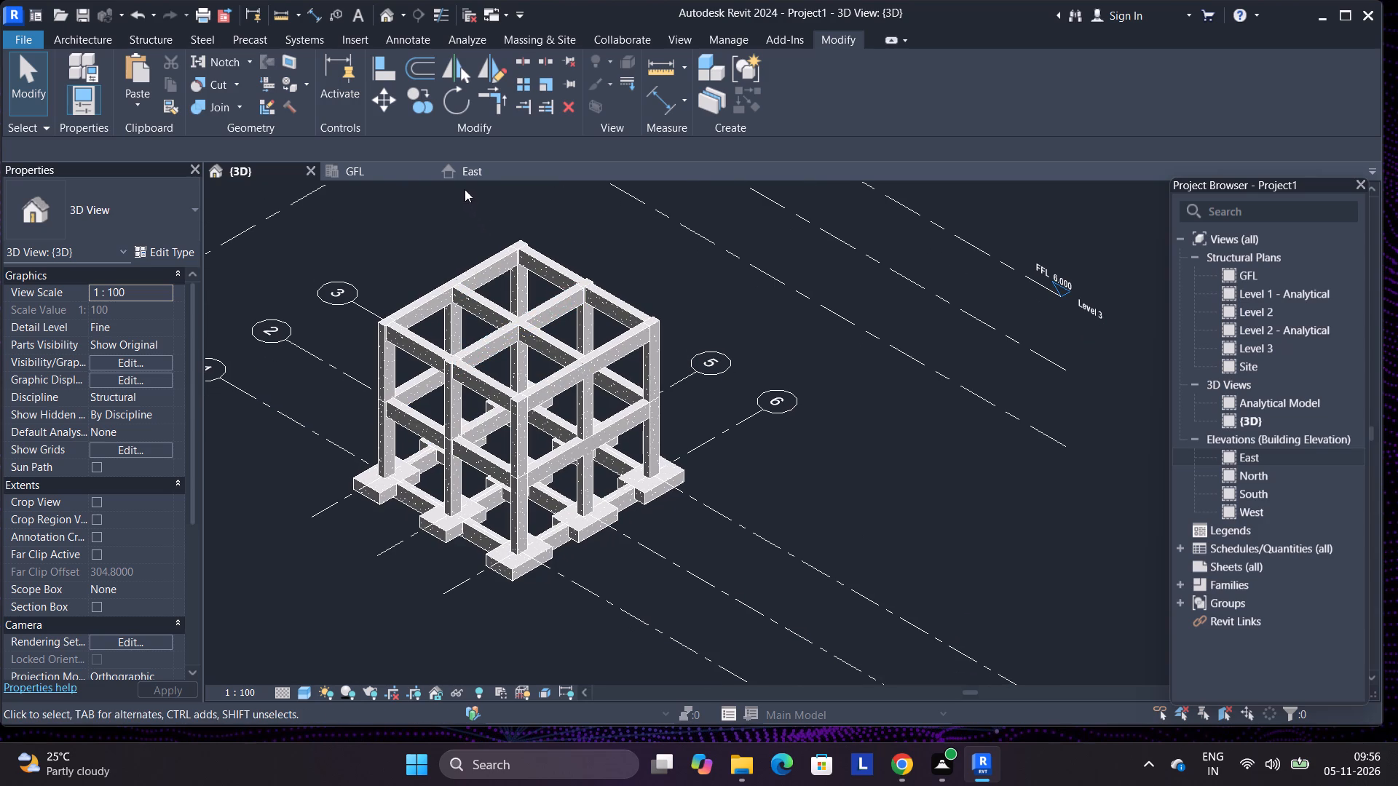
left_click(470, 165)
middle_click_drag(643, 449, 569, 449)
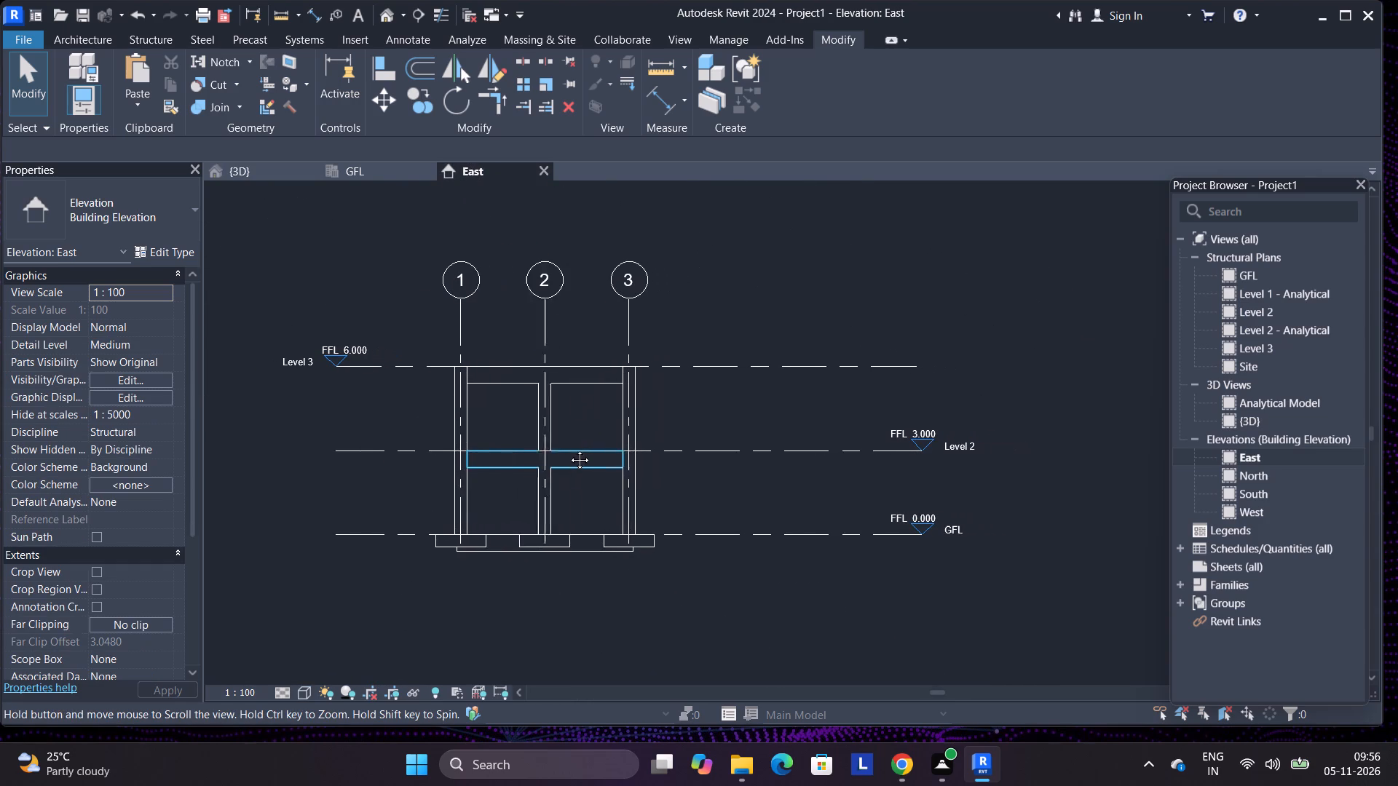
middle_click_drag(569, 449, 564, 449)
middle_click_drag(620, 418, 573, 429)
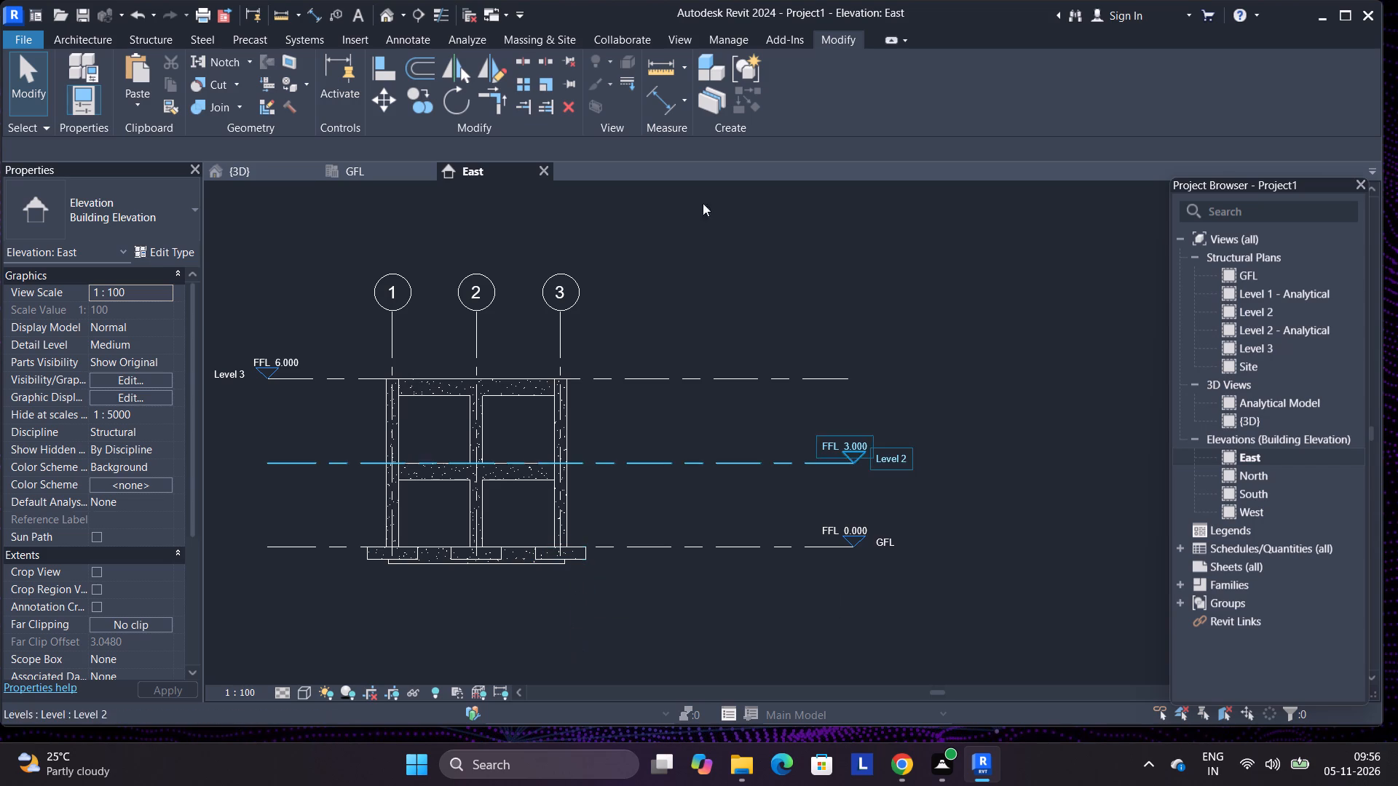
left_click(141, 40)
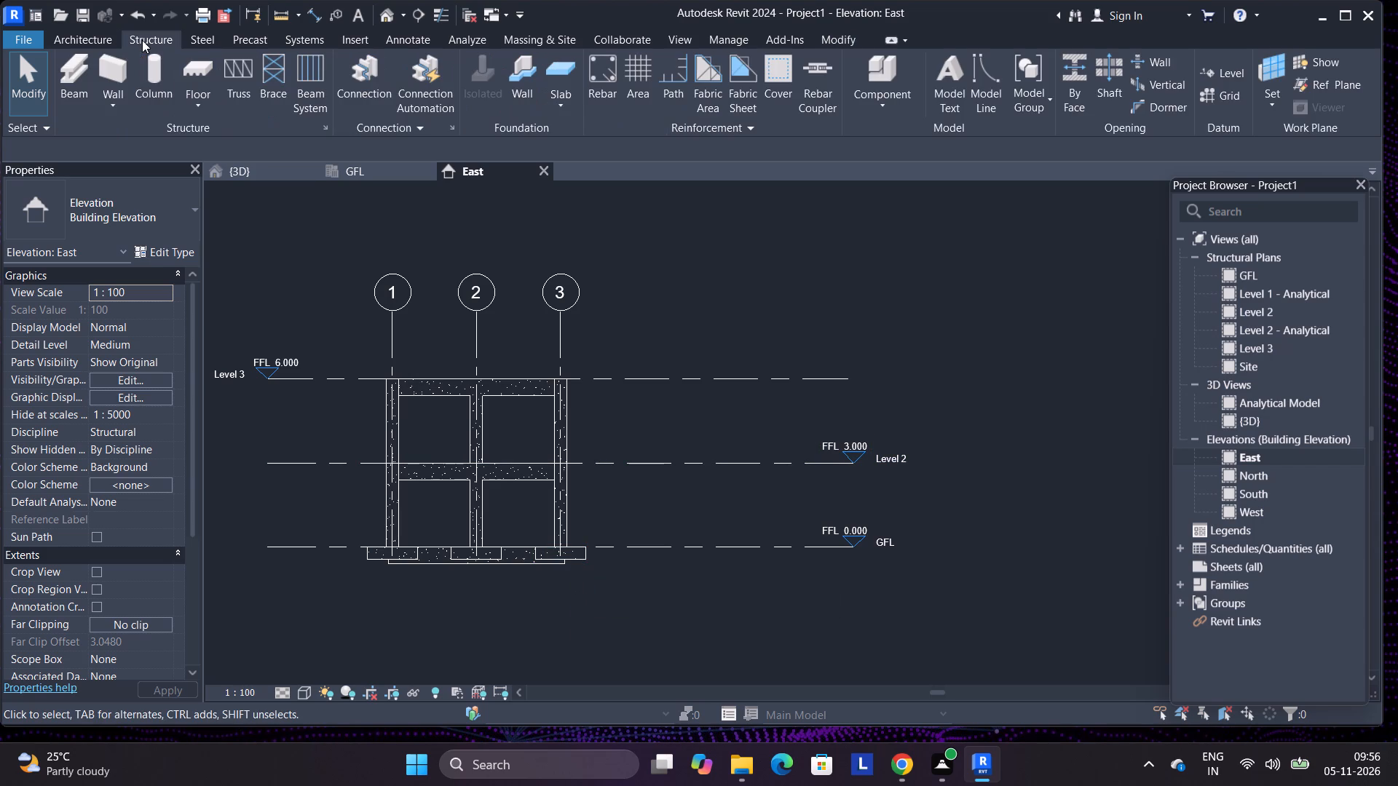
left_click(211, 85)
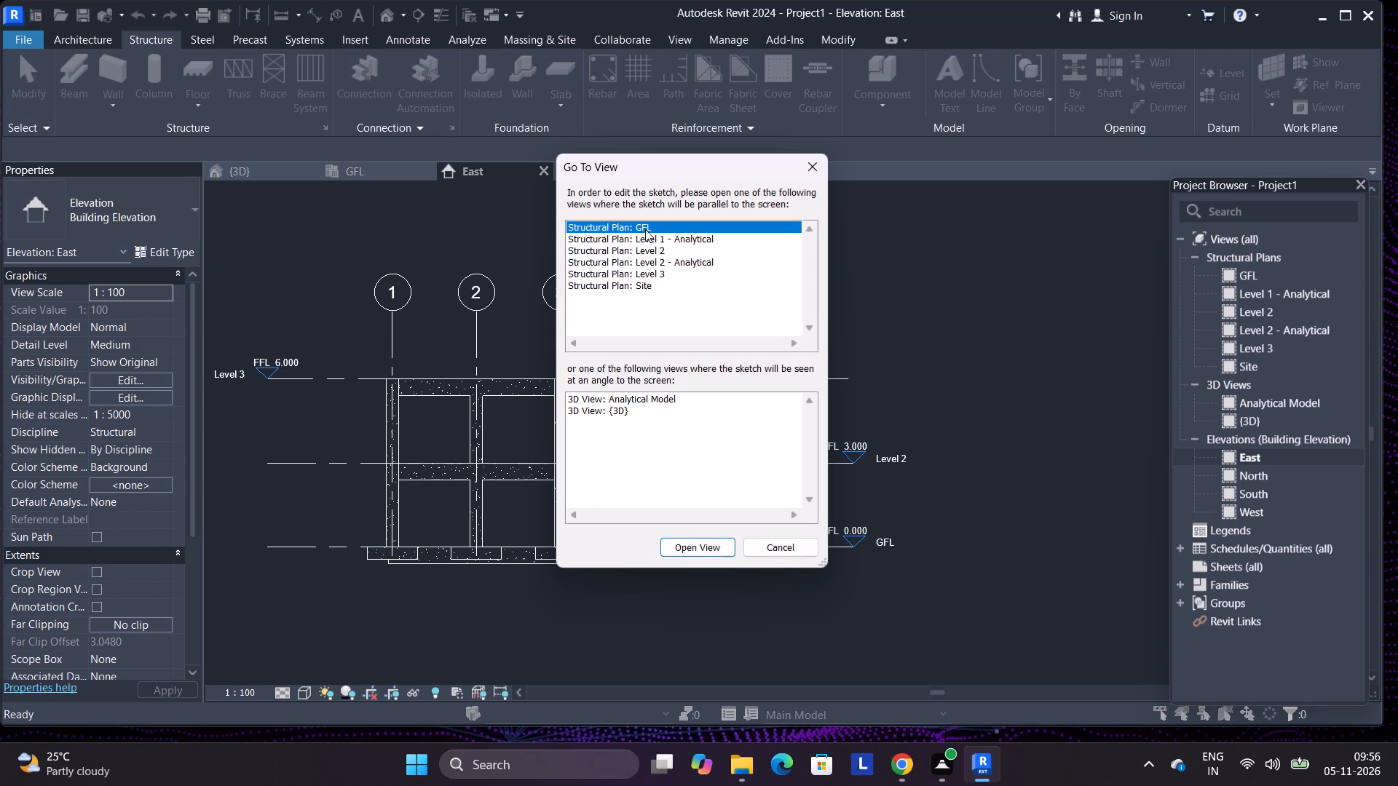
left_click(645, 251)
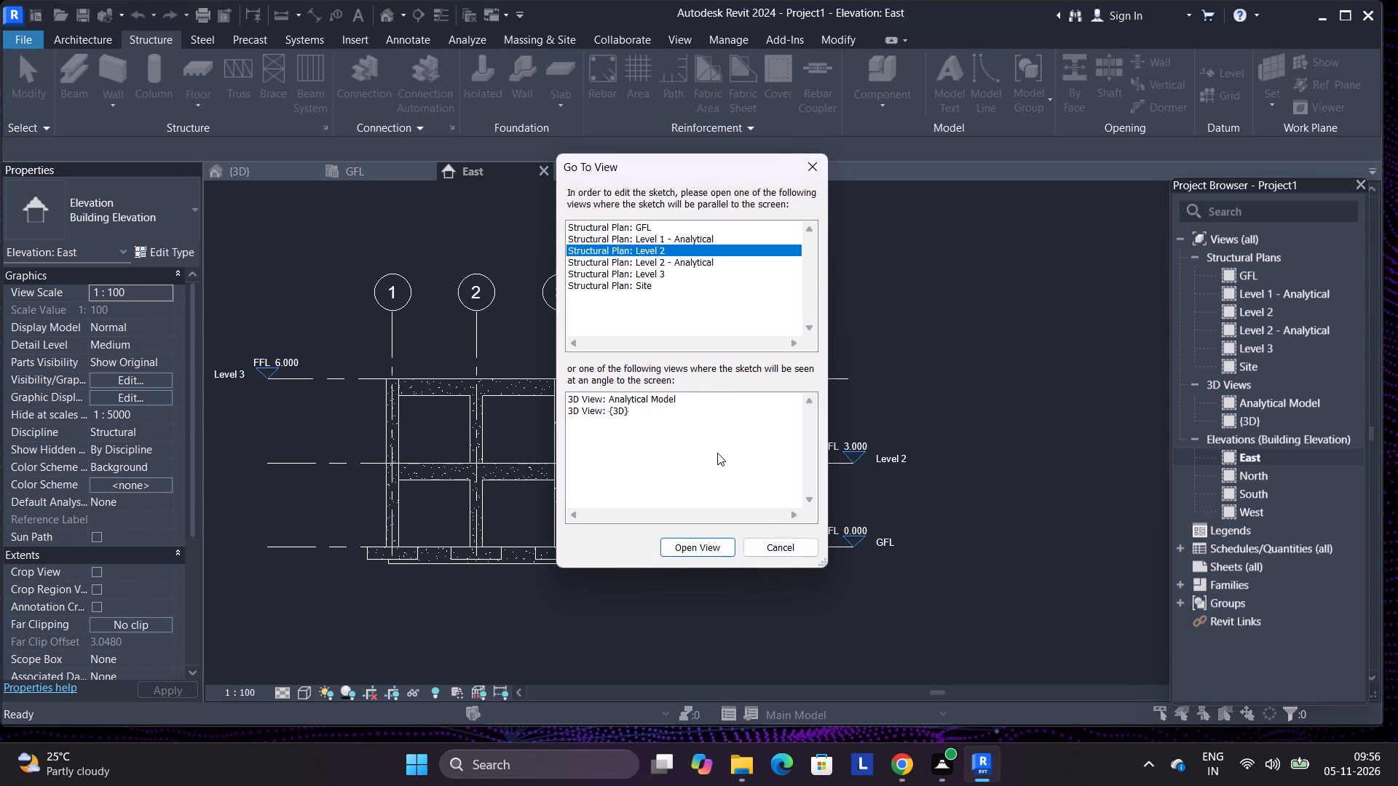
left_click(700, 538)
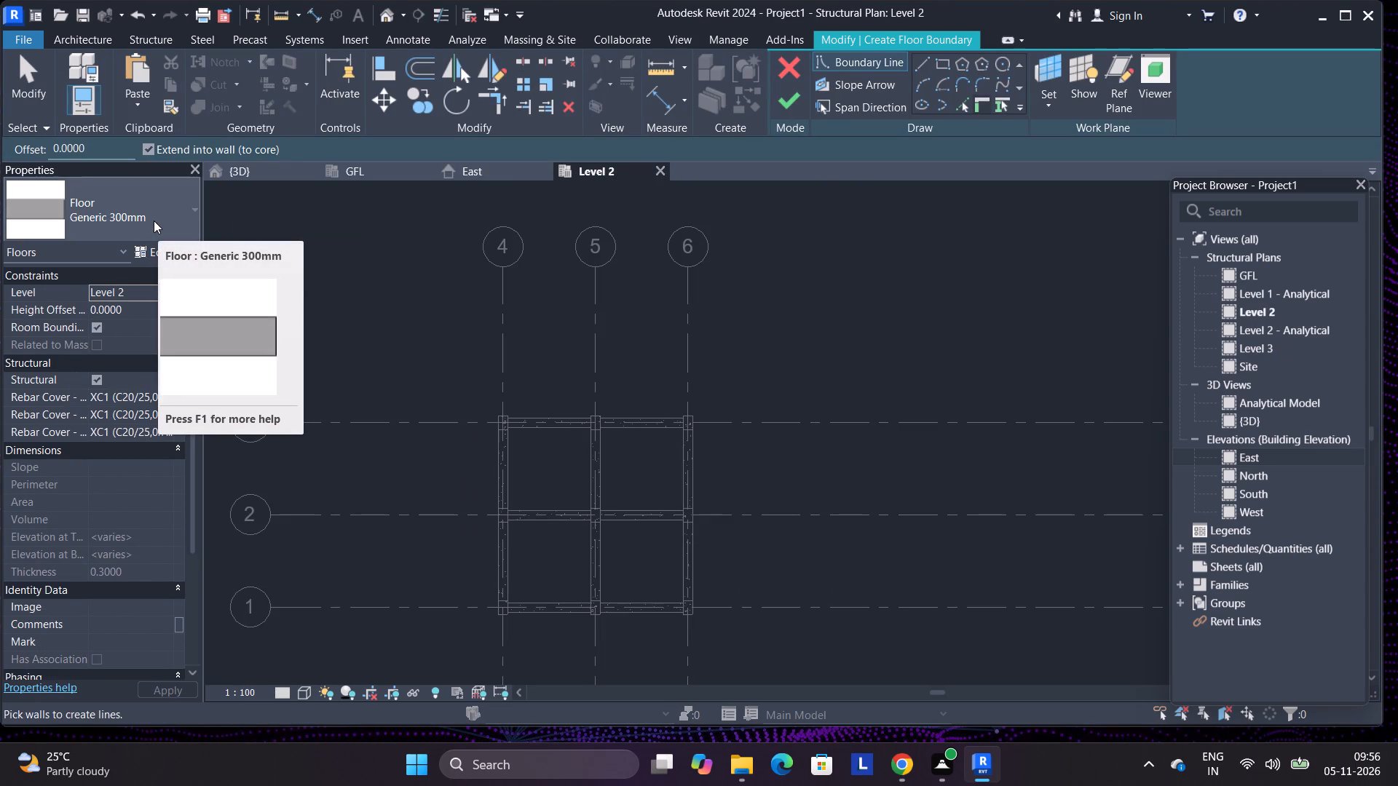
left_click(939, 56)
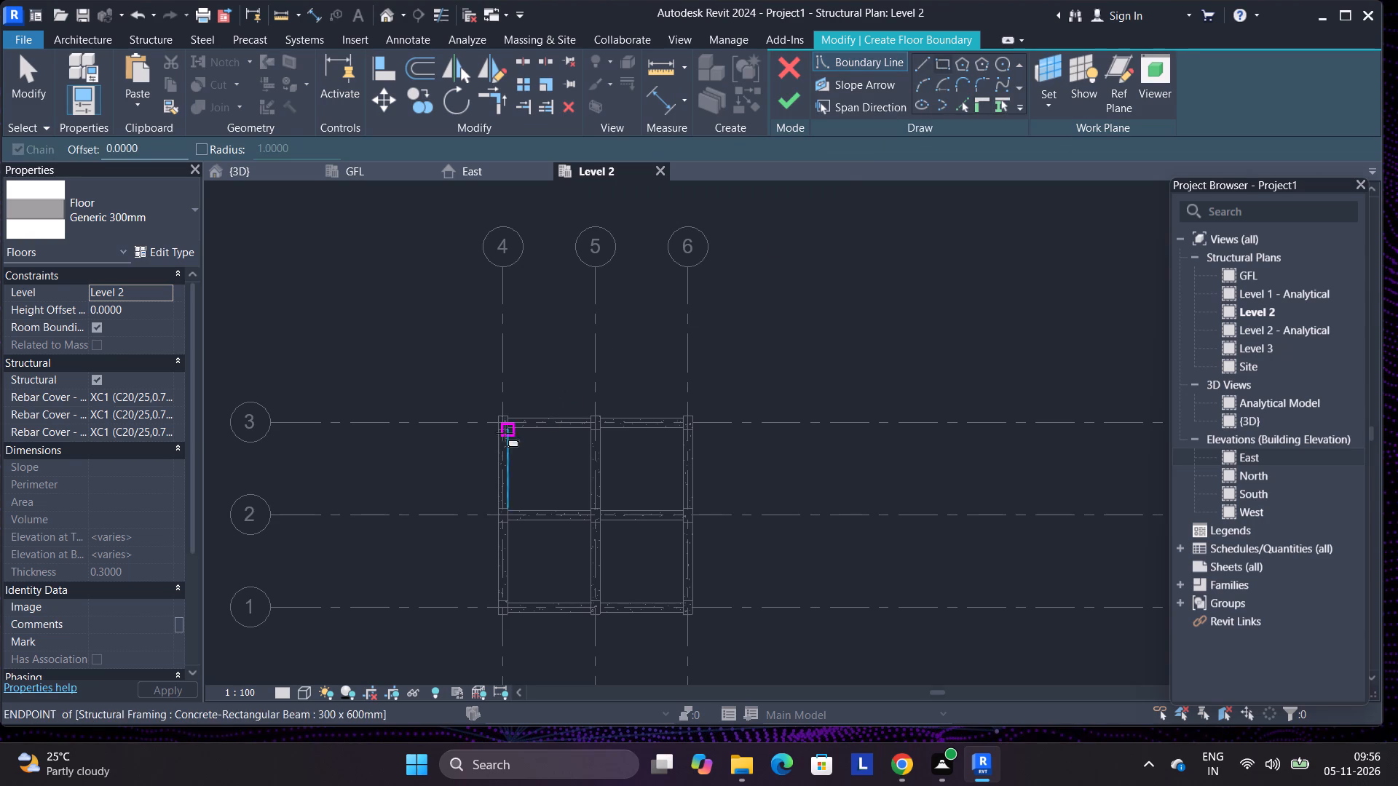
left_click(502, 422)
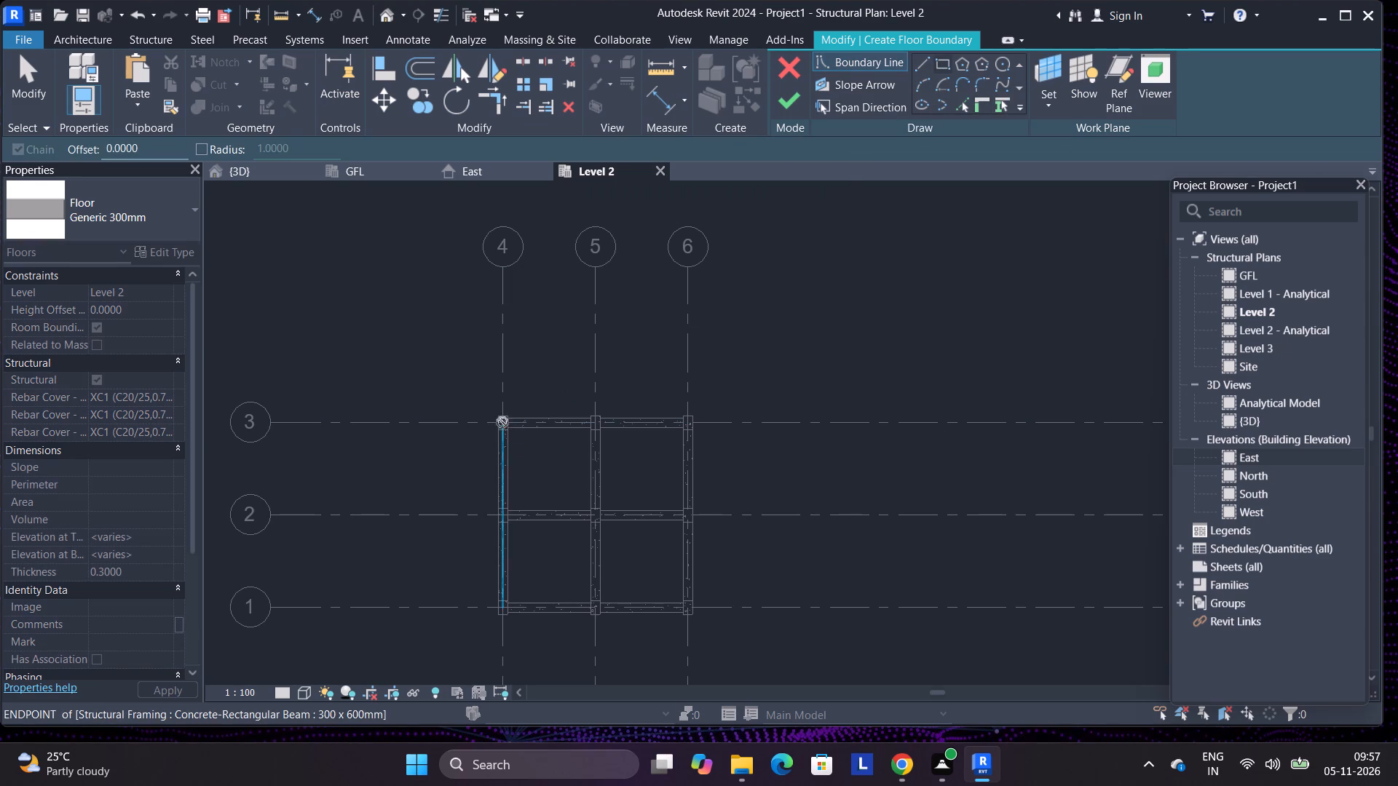
left_click(688, 608)
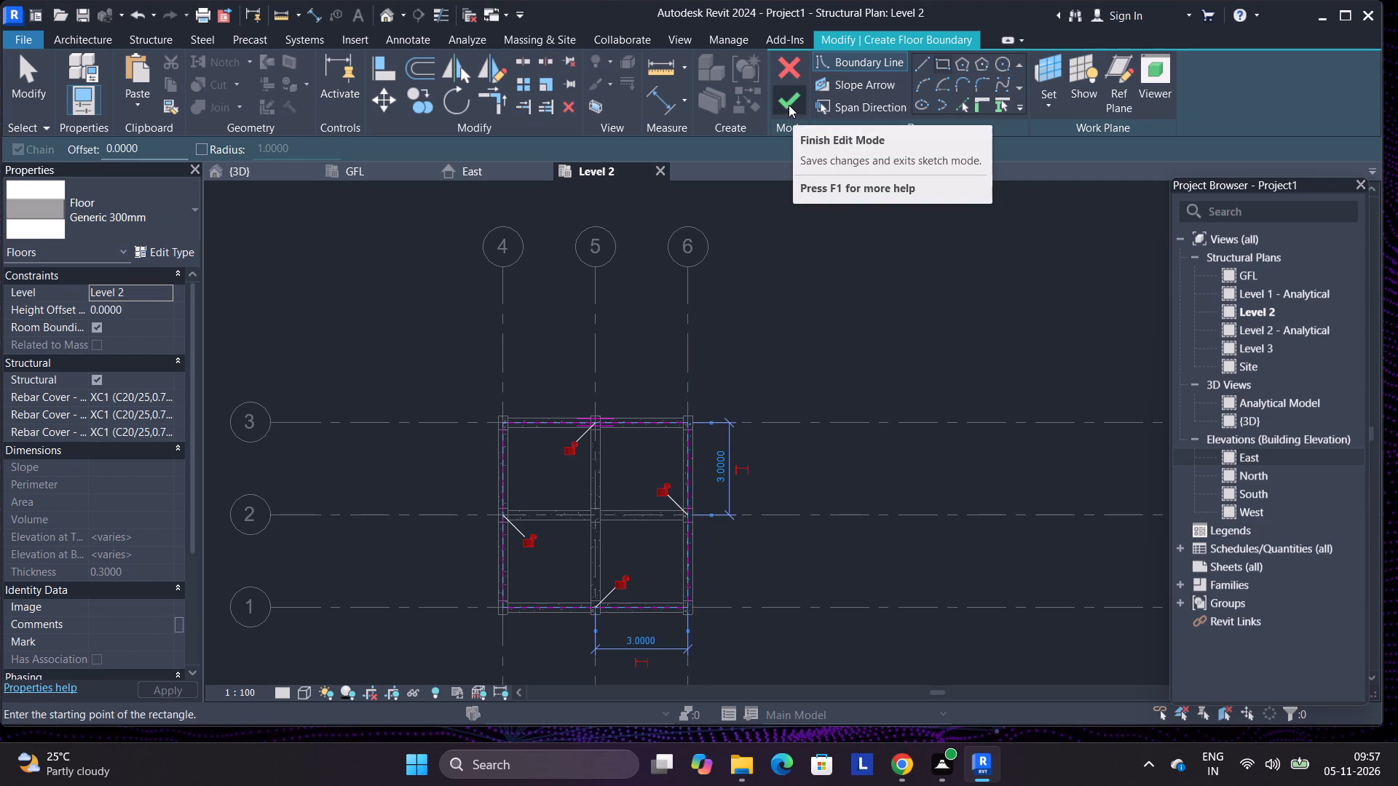
left_click(190, 211)
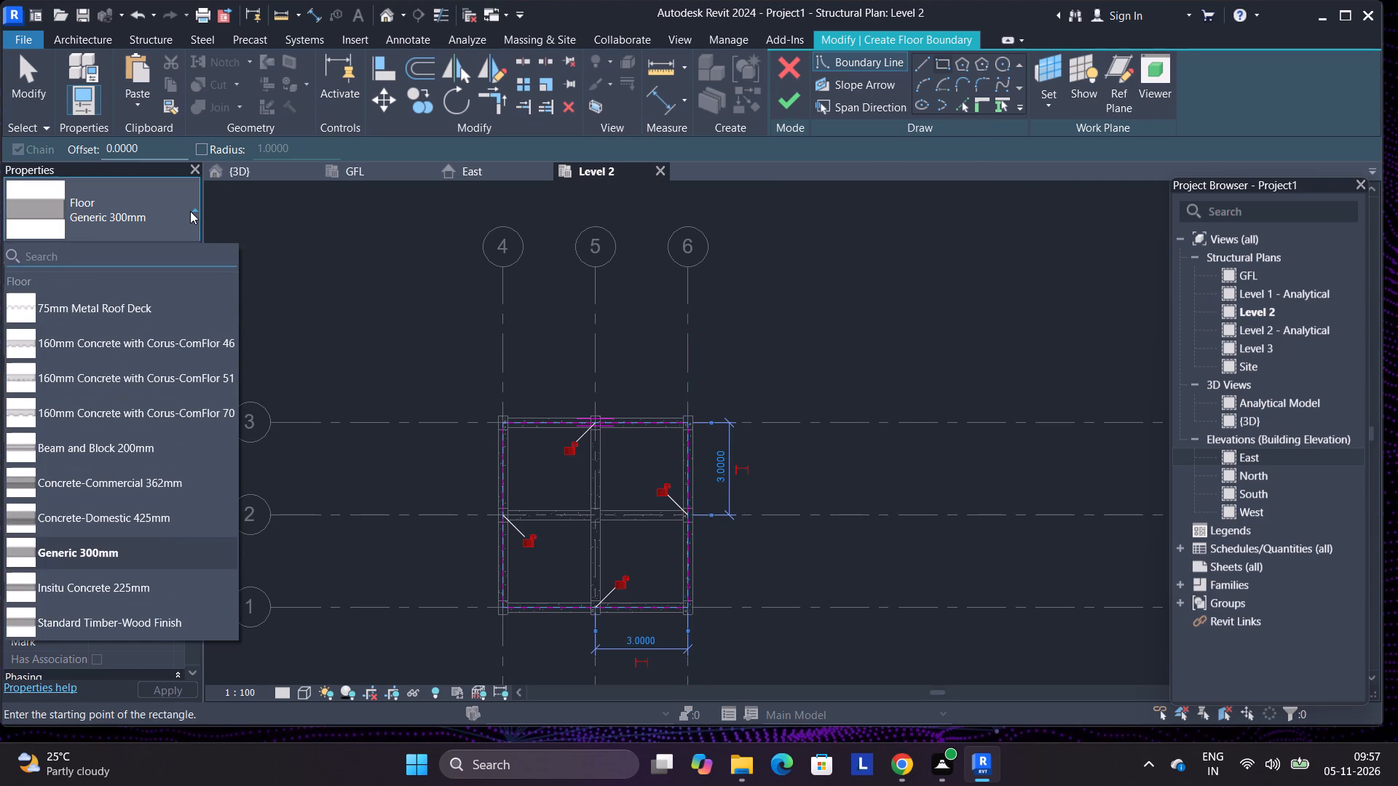
left_click(190, 211)
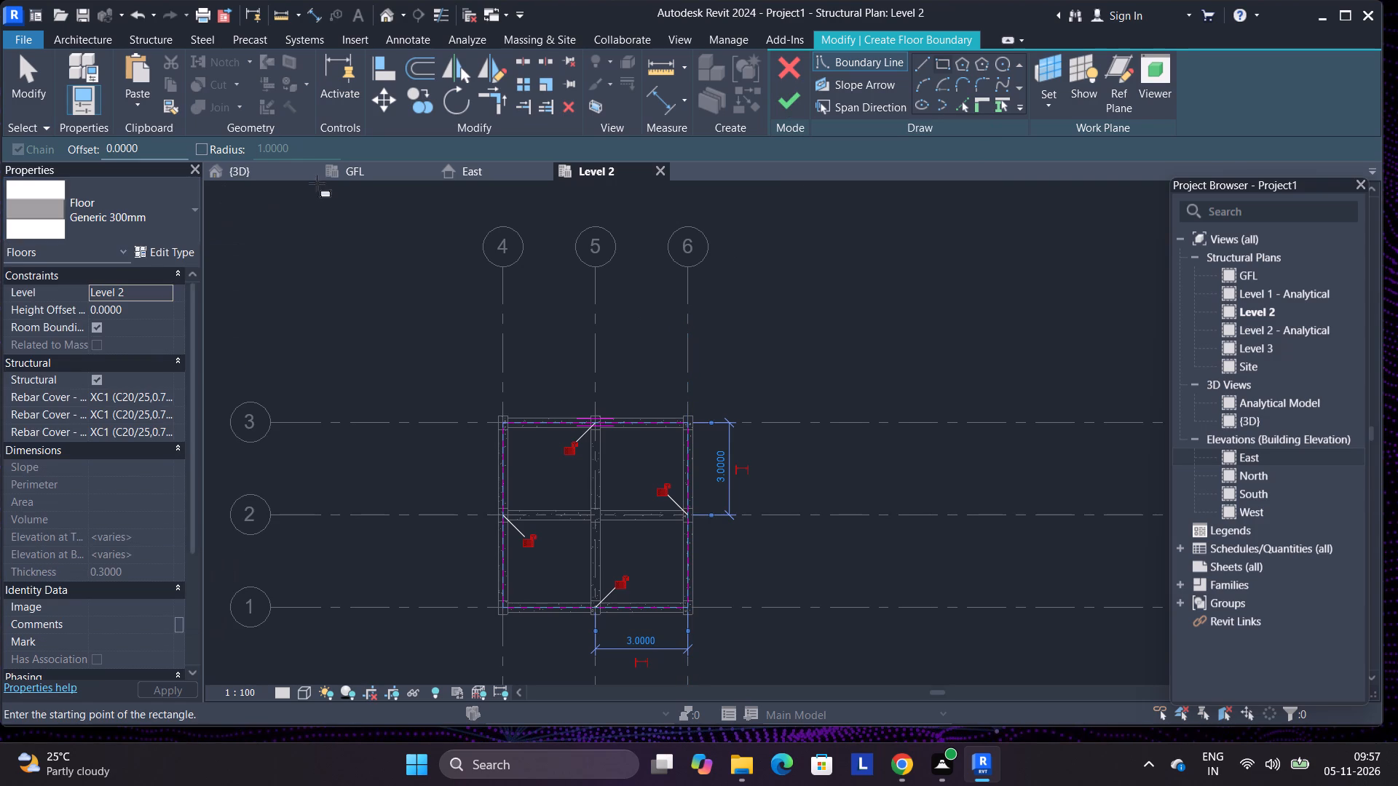
left_click(774, 100)
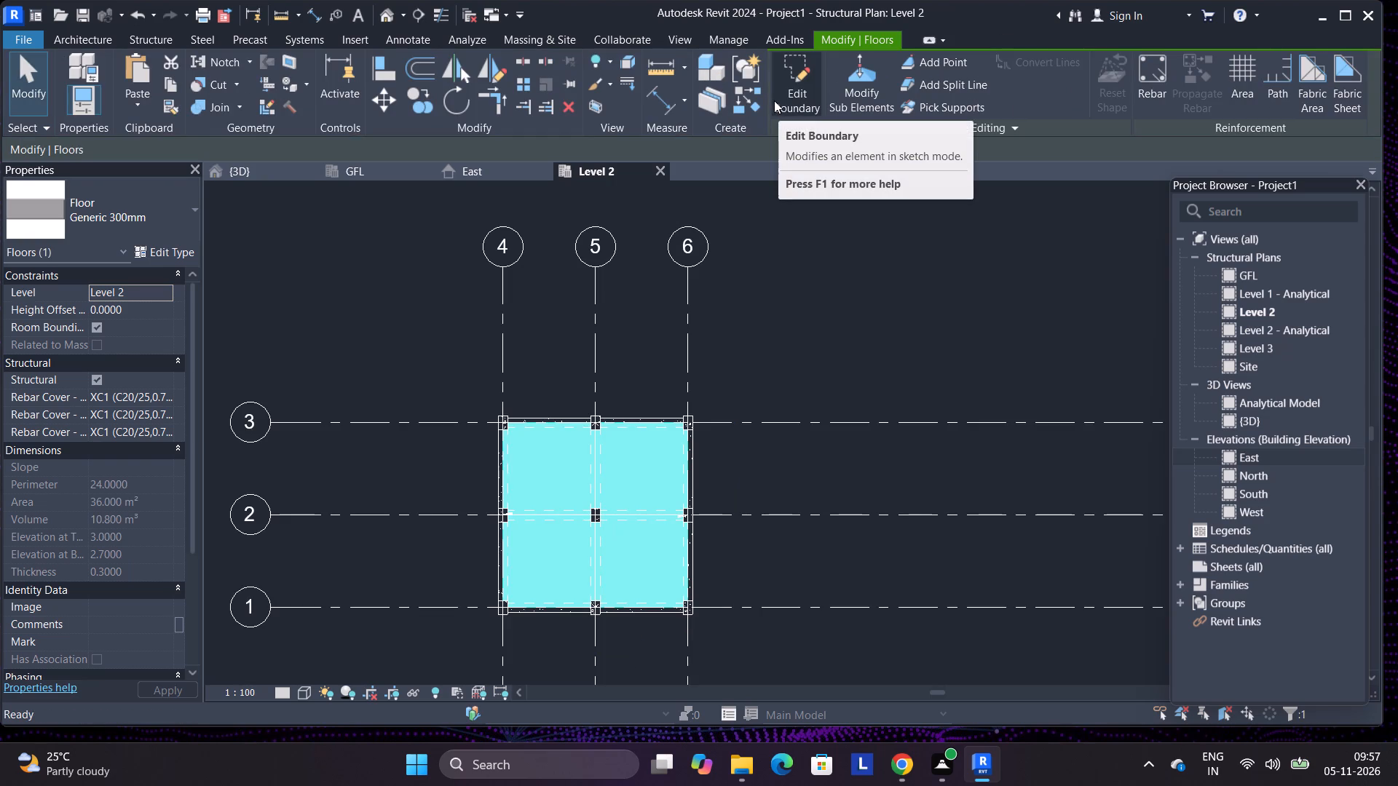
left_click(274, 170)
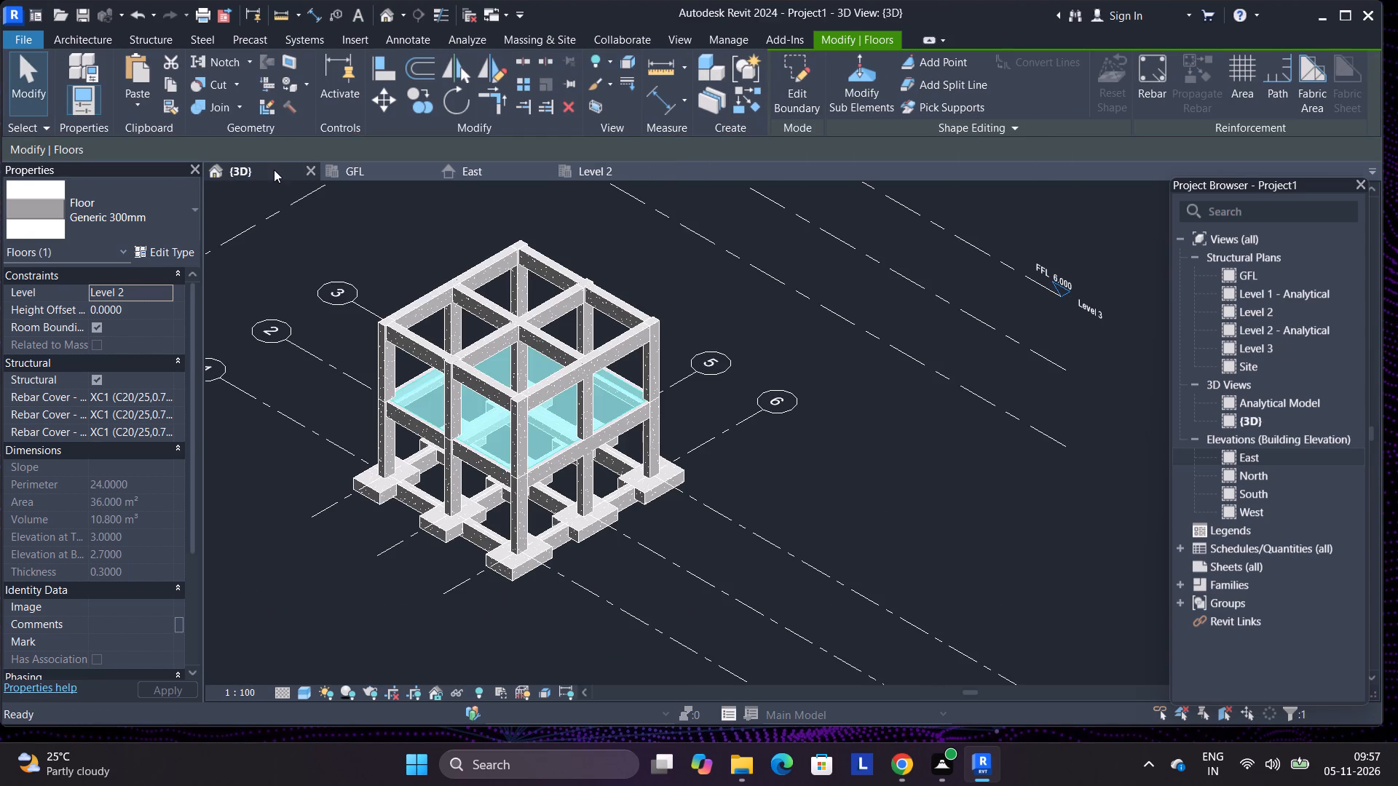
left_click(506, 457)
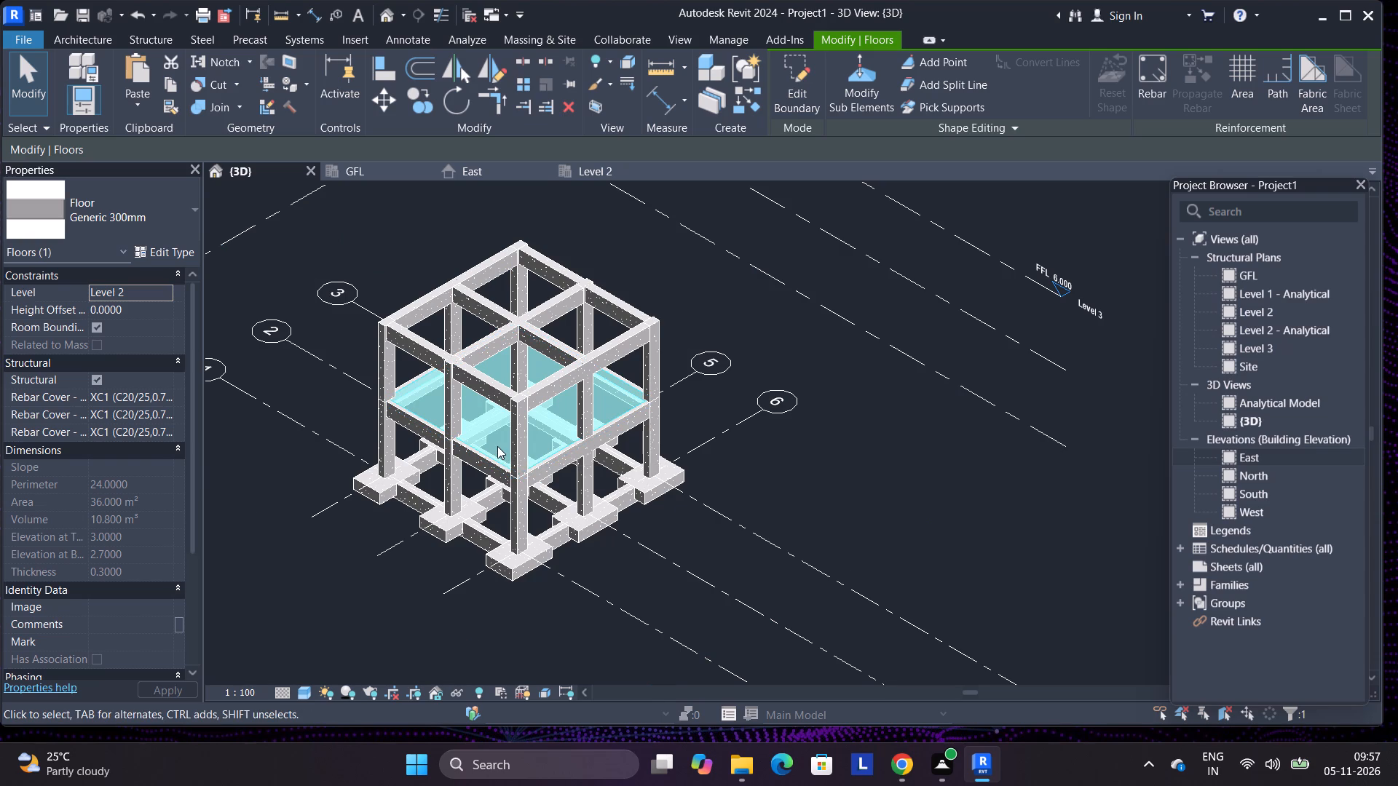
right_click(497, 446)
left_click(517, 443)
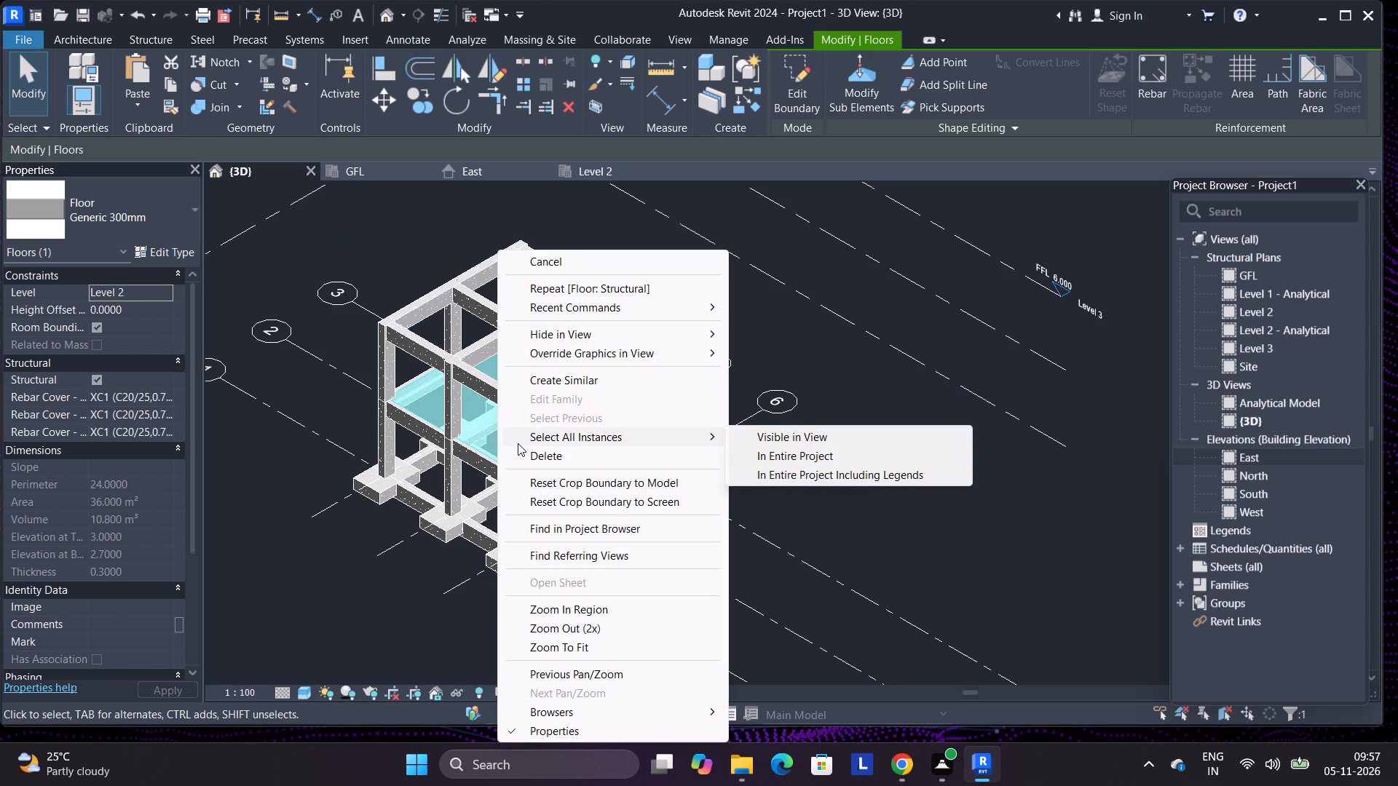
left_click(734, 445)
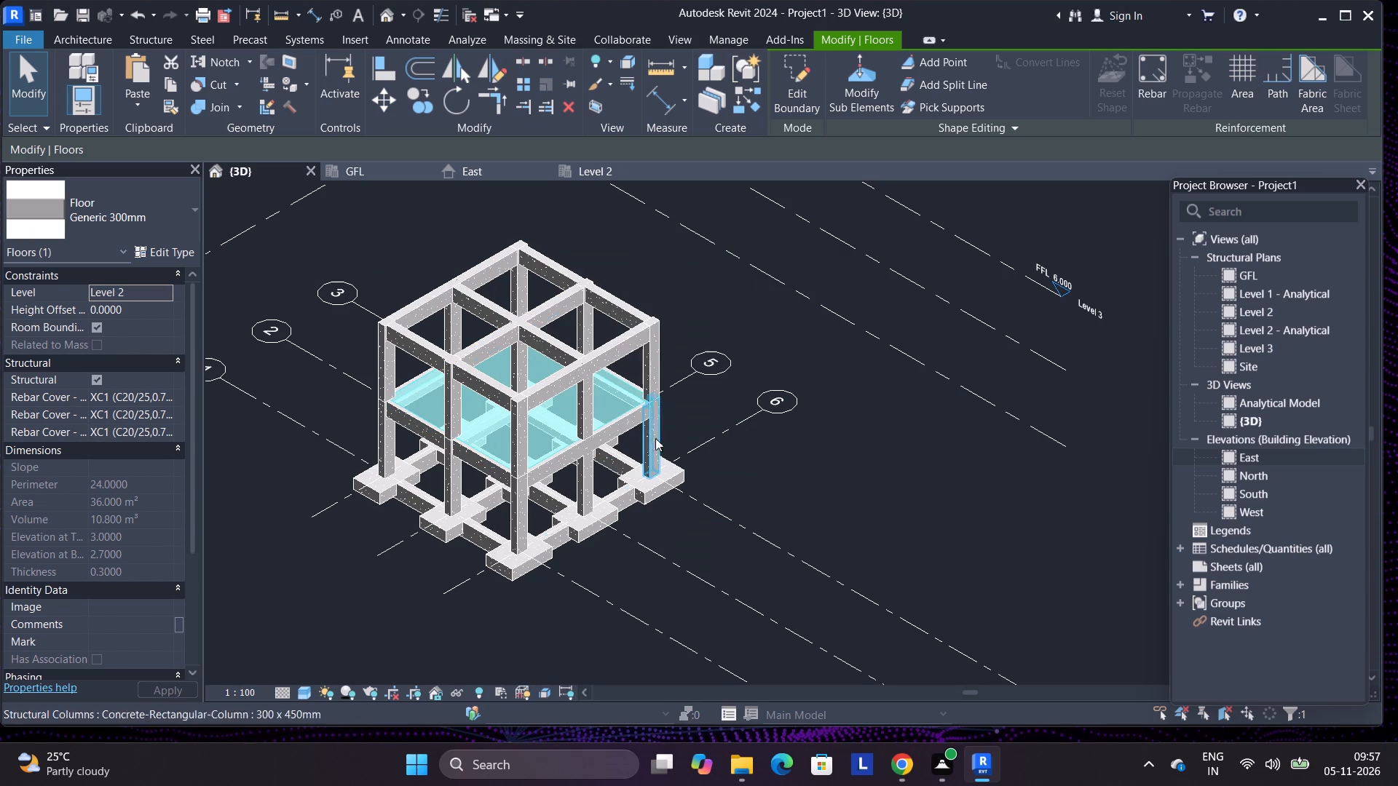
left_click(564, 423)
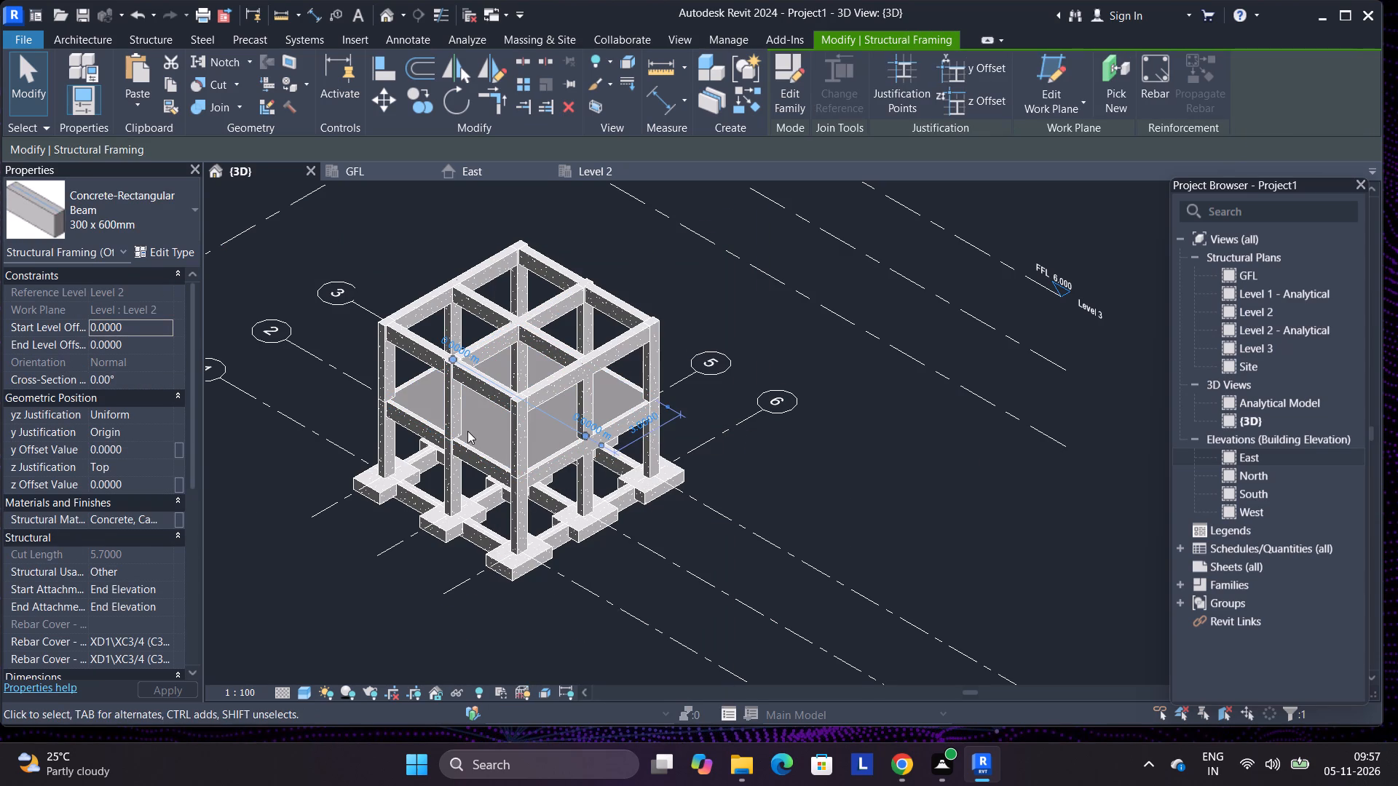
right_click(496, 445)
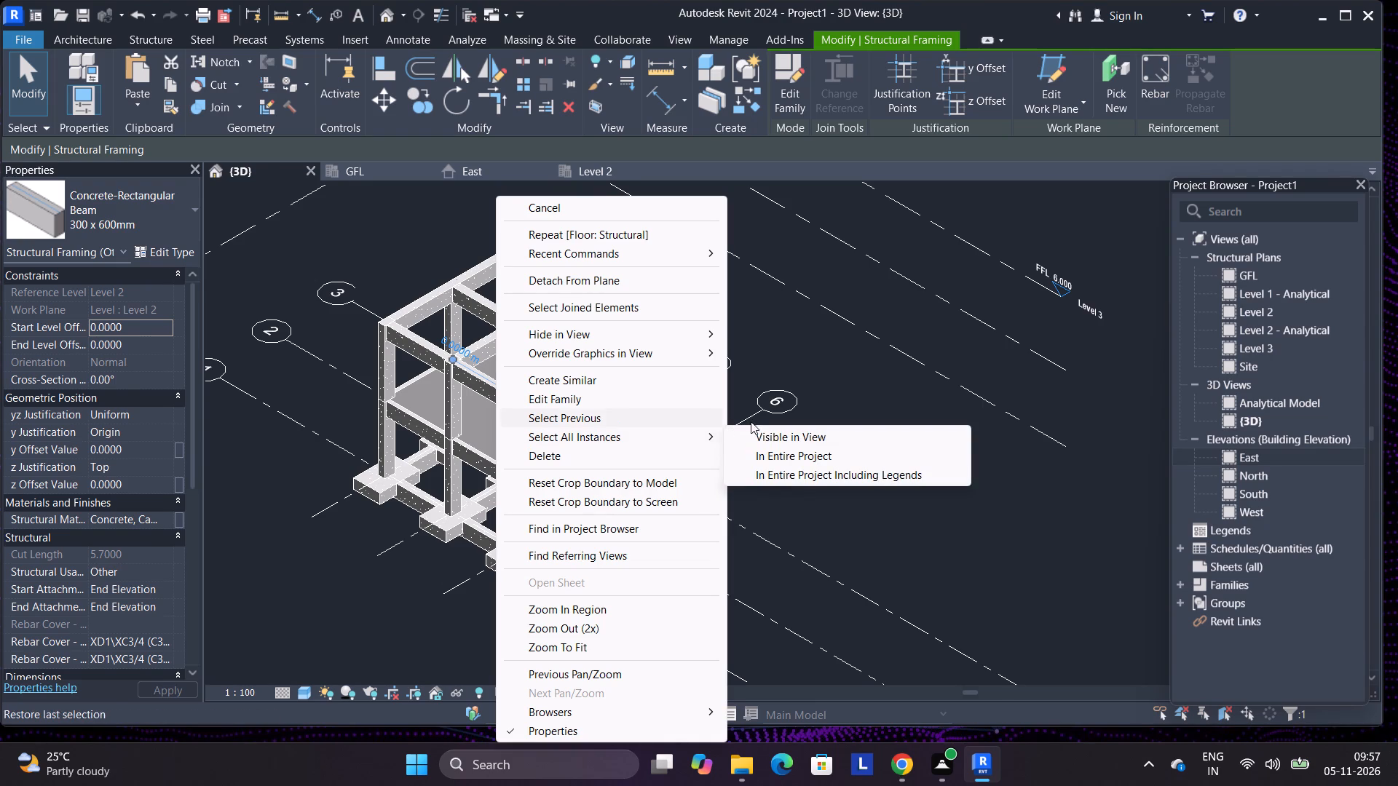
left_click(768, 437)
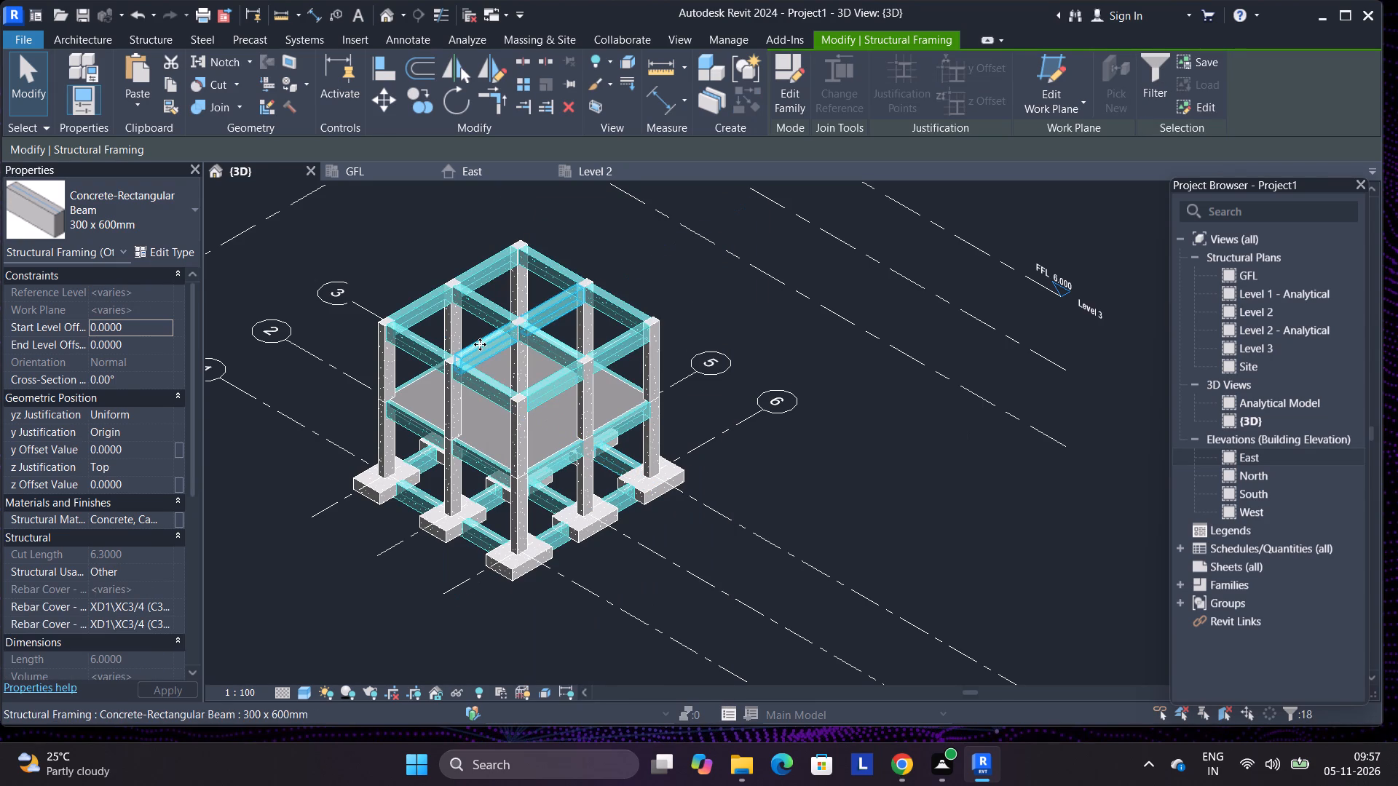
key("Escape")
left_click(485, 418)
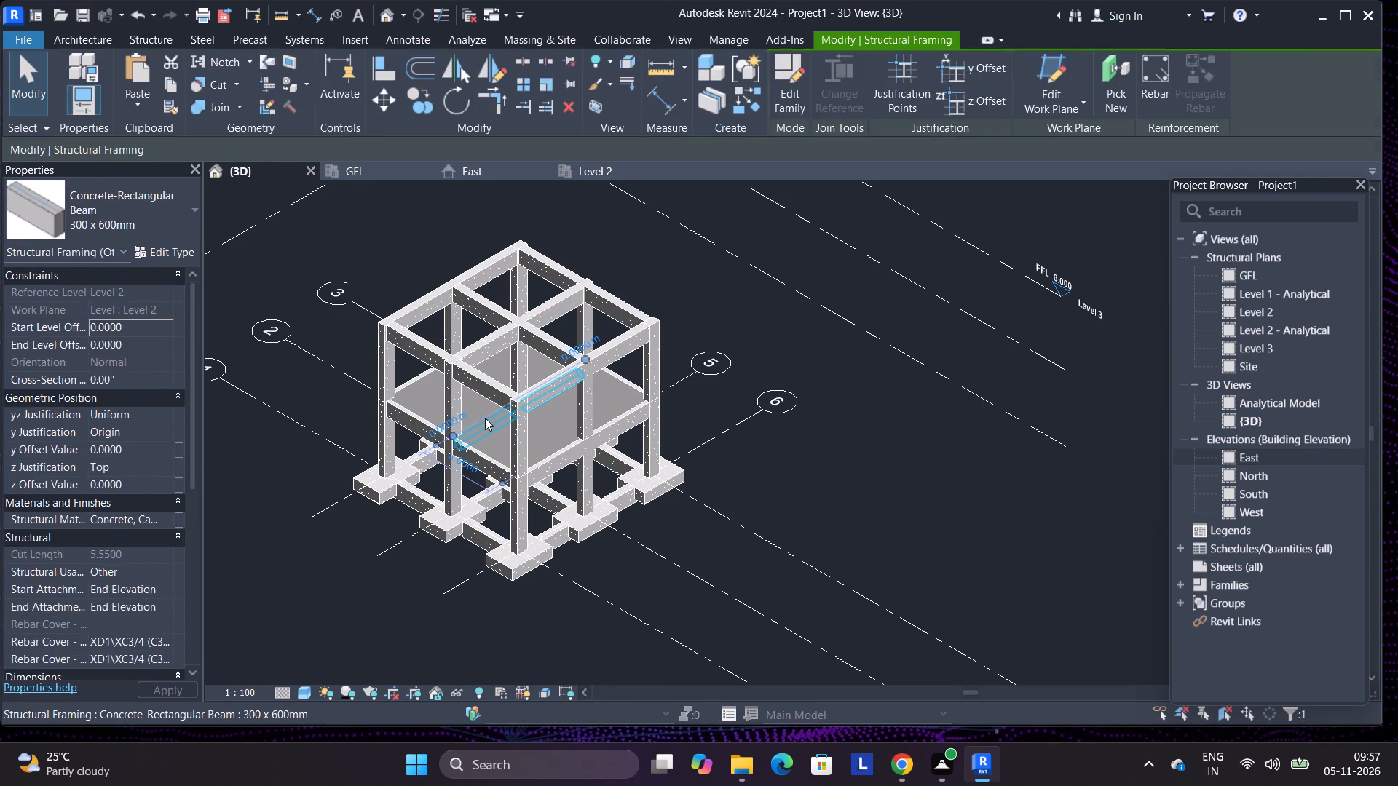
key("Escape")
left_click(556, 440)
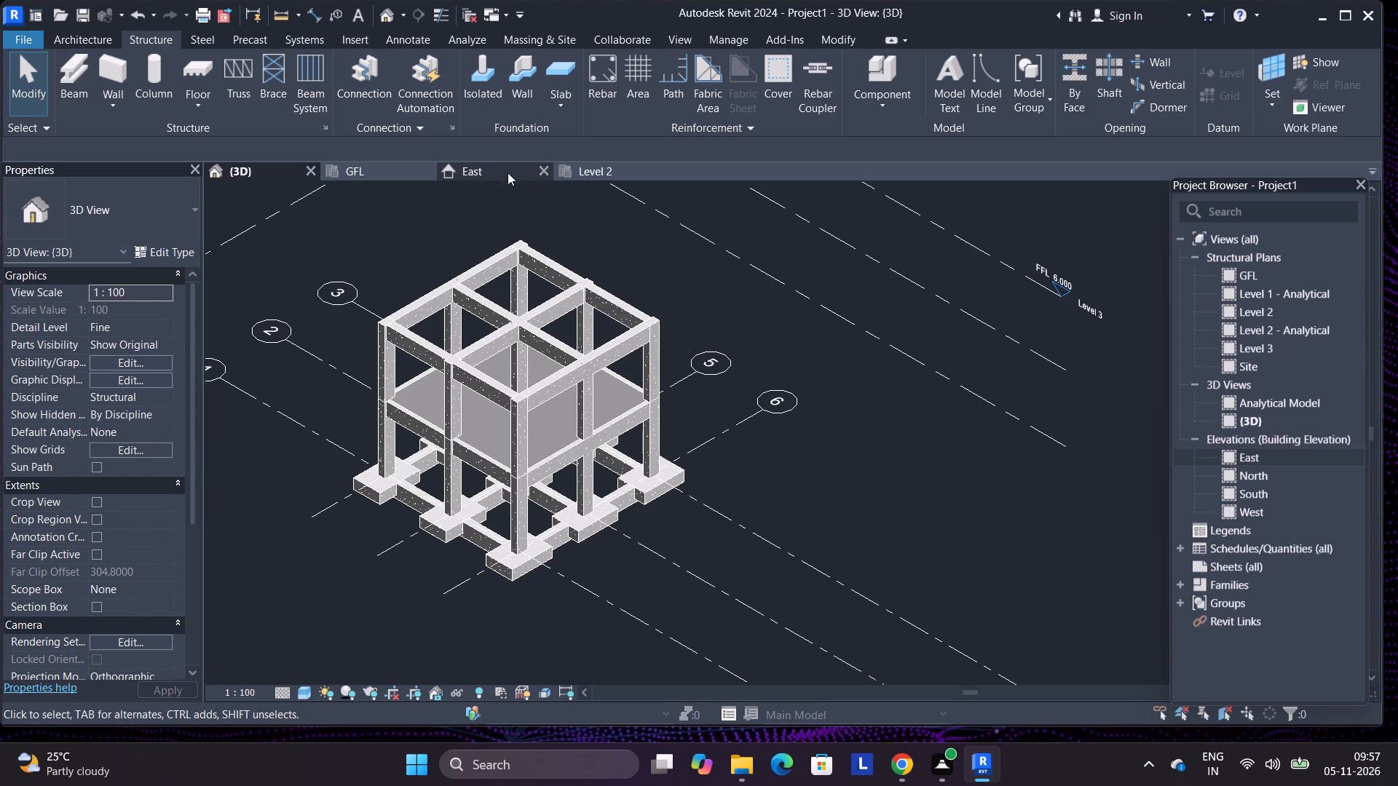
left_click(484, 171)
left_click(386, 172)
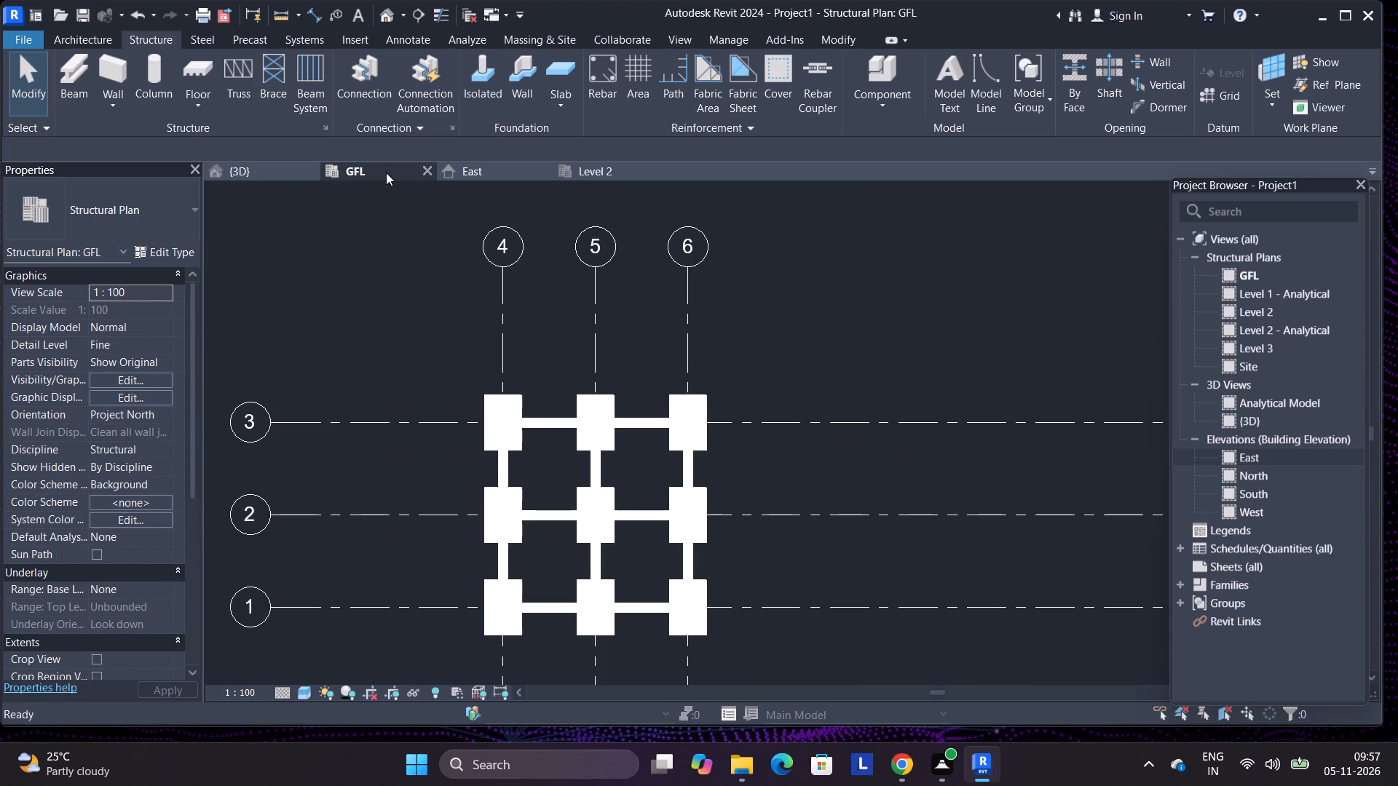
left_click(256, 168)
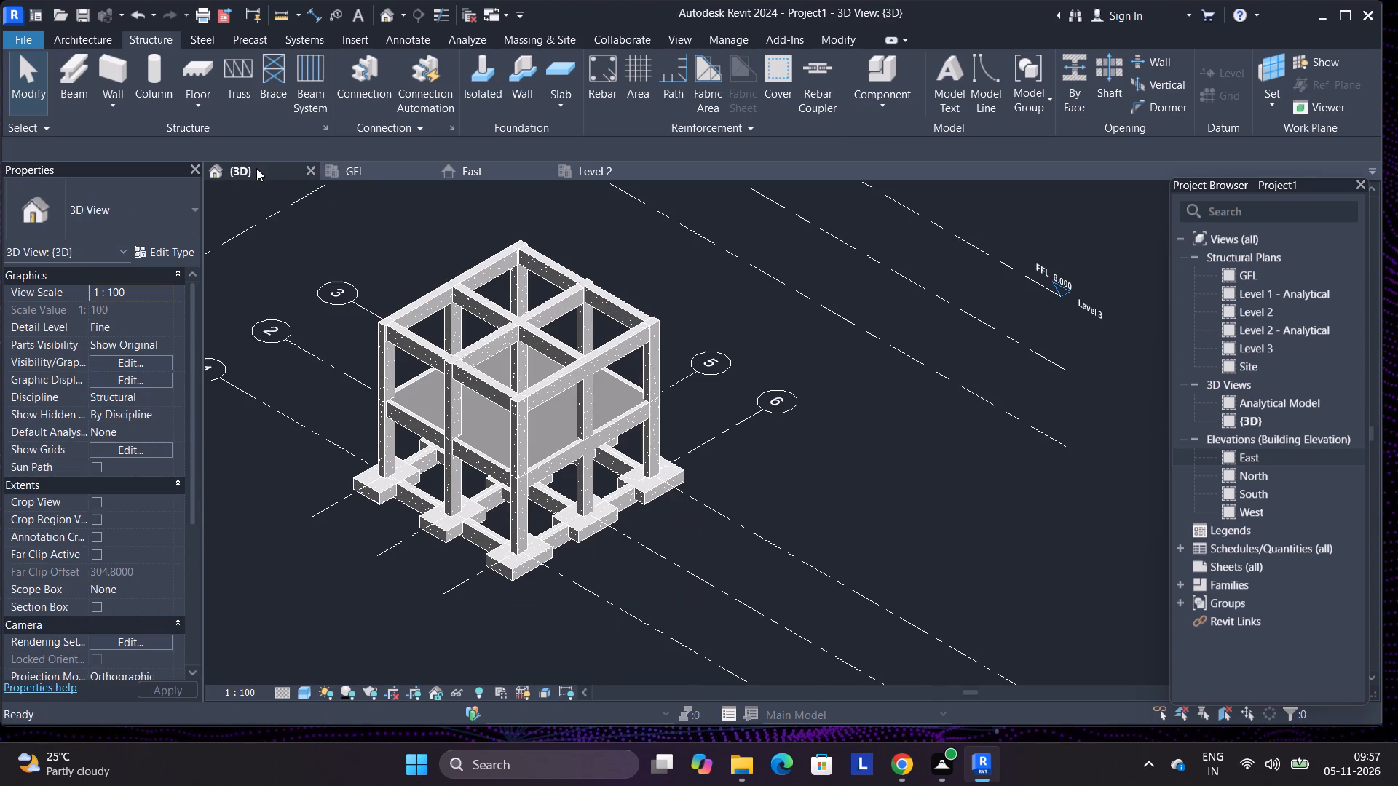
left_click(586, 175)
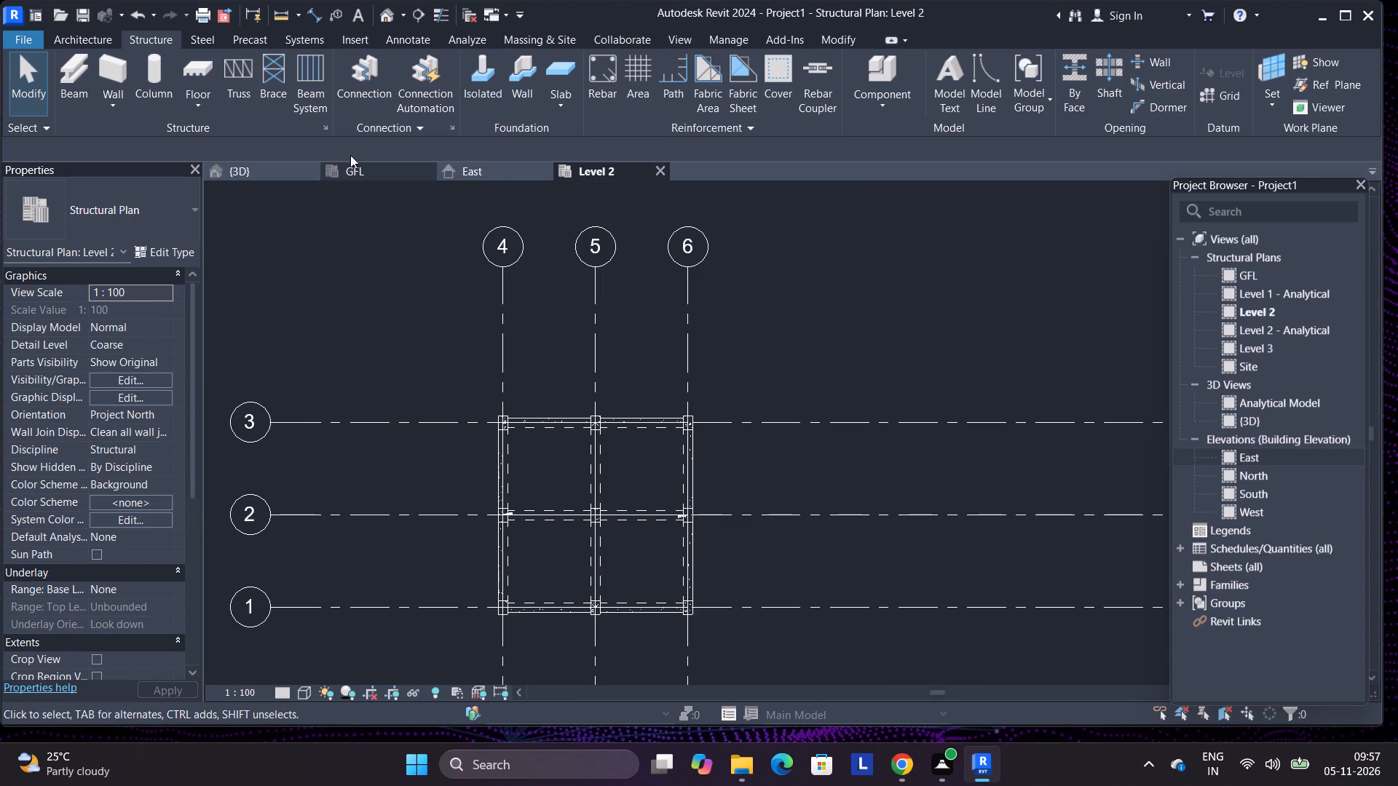
In the 3D view, copy the Level 2 floor and paste it aligned to Level 3.
left_click(236, 168)
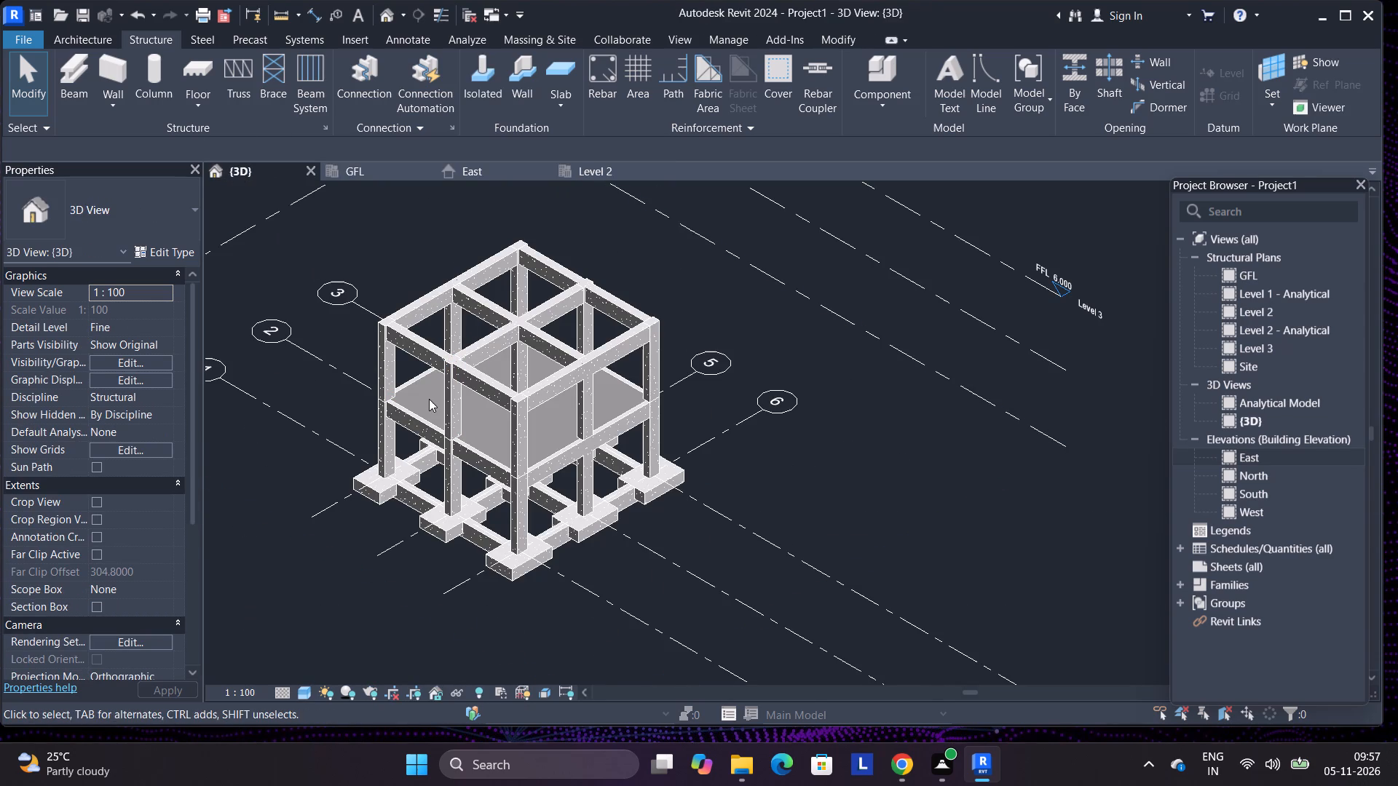
left_click(425, 397)
left_click(406, 394)
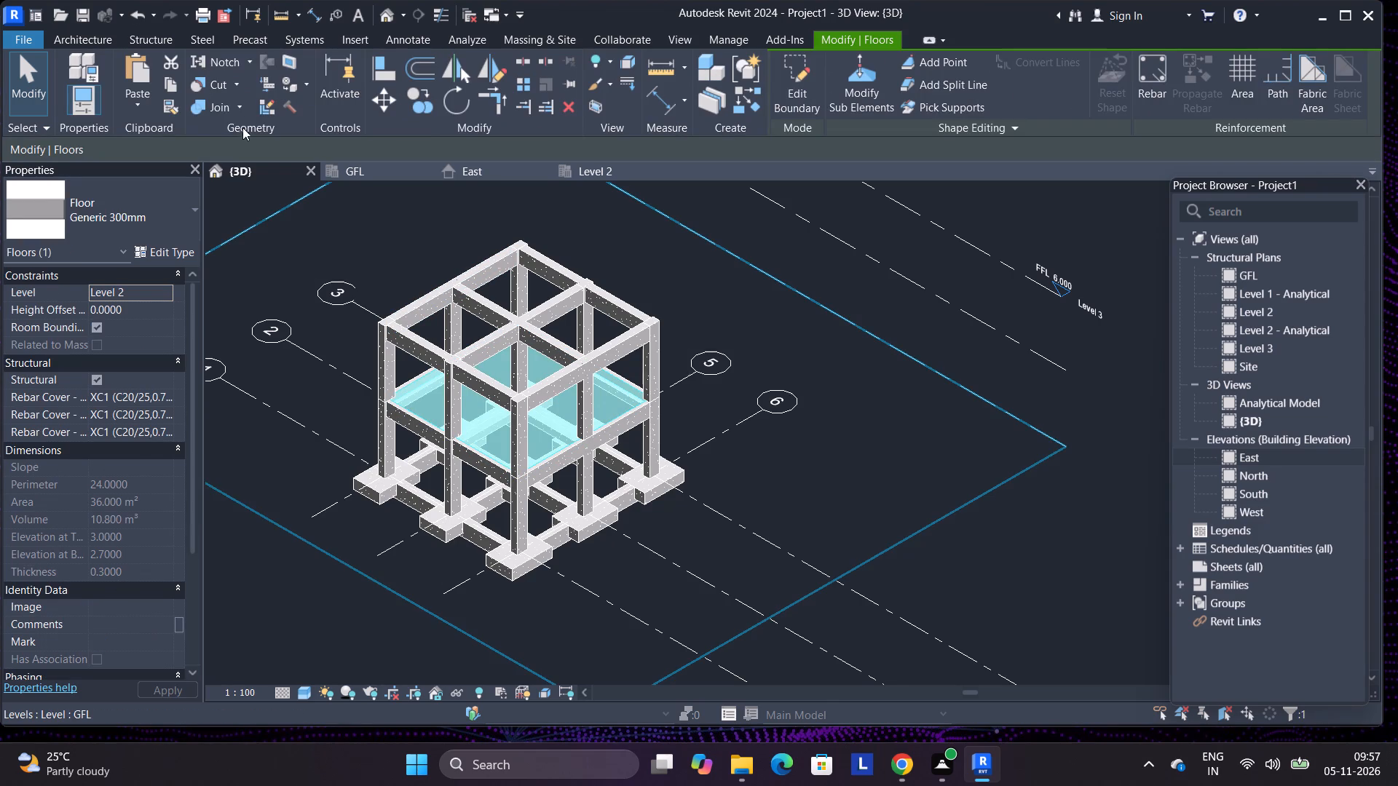
left_click(173, 84)
left_click(137, 95)
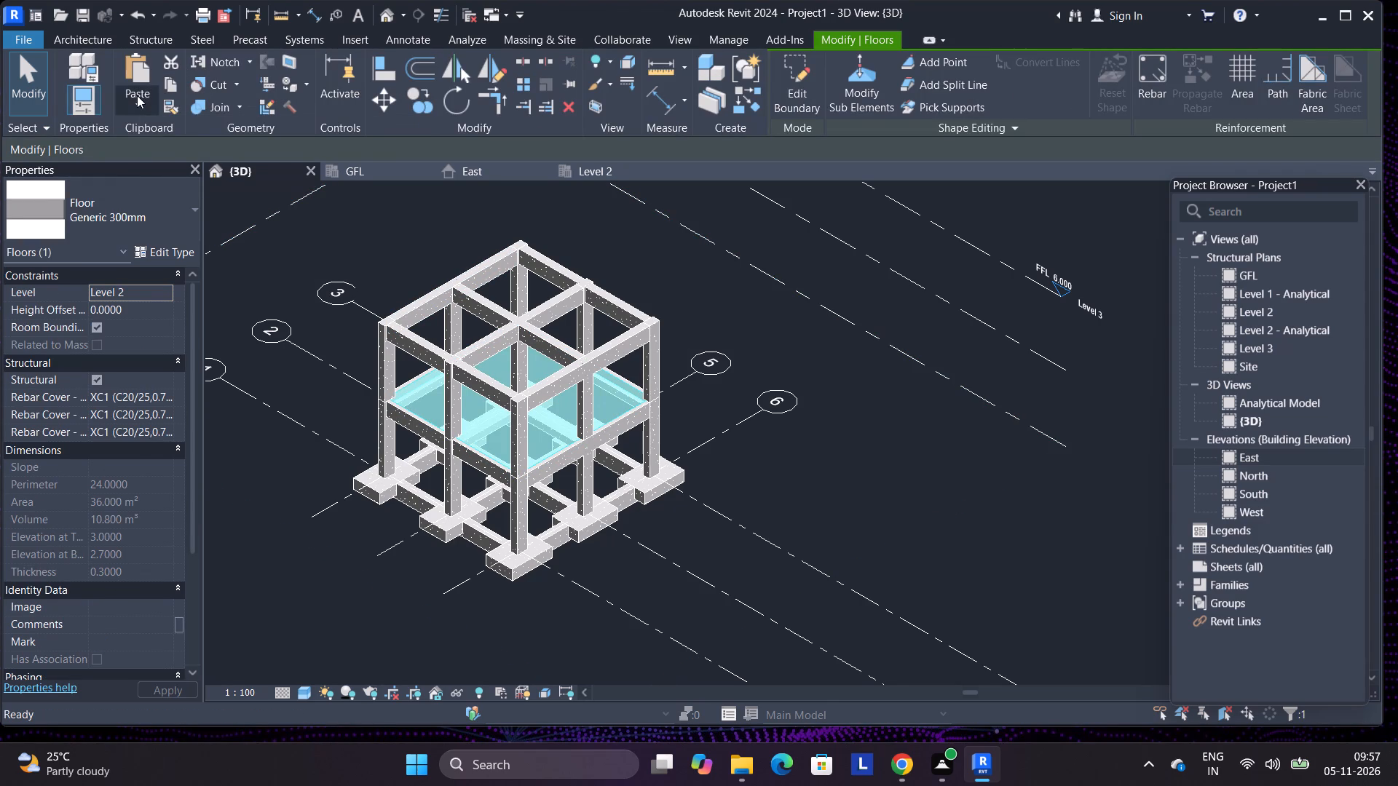
left_click(187, 178)
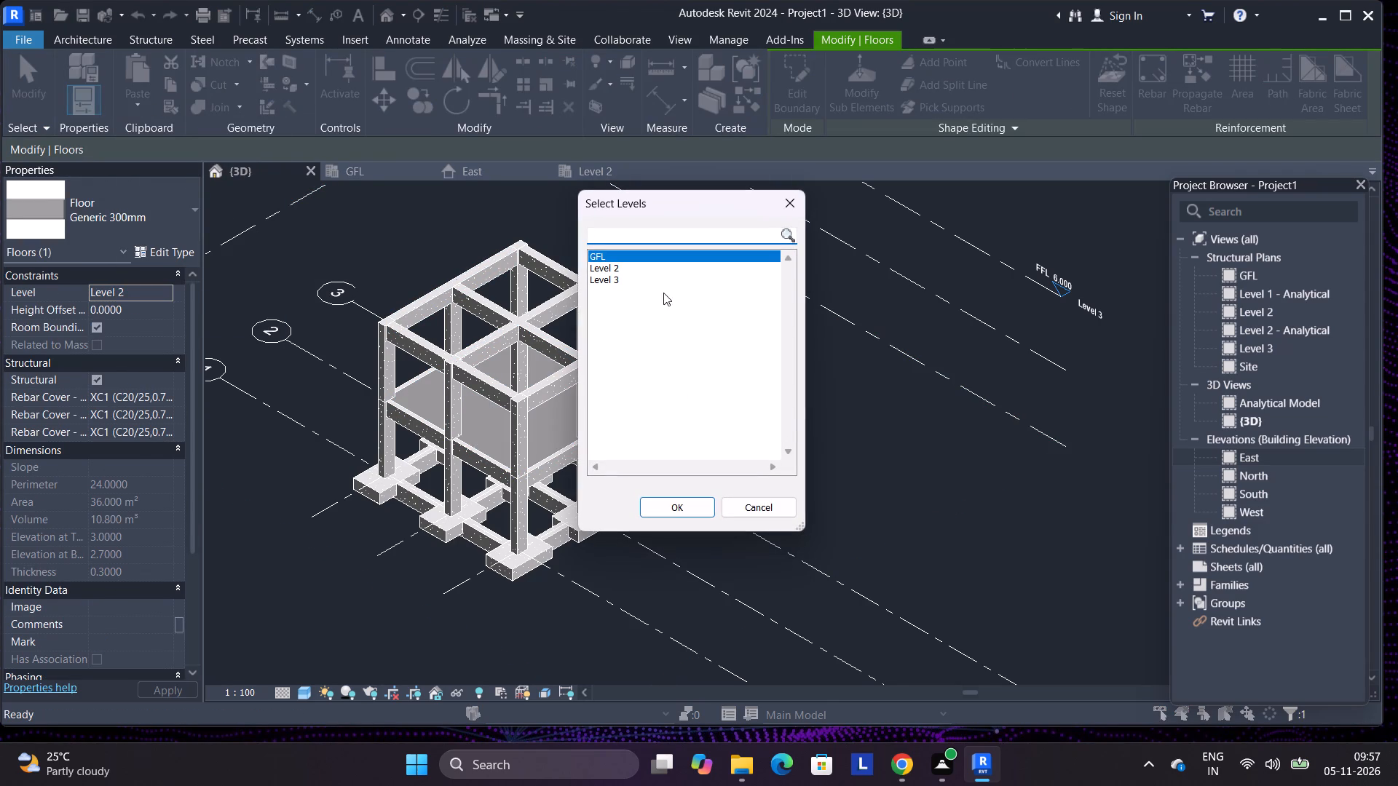
left_click(640, 277)
left_click(675, 497)
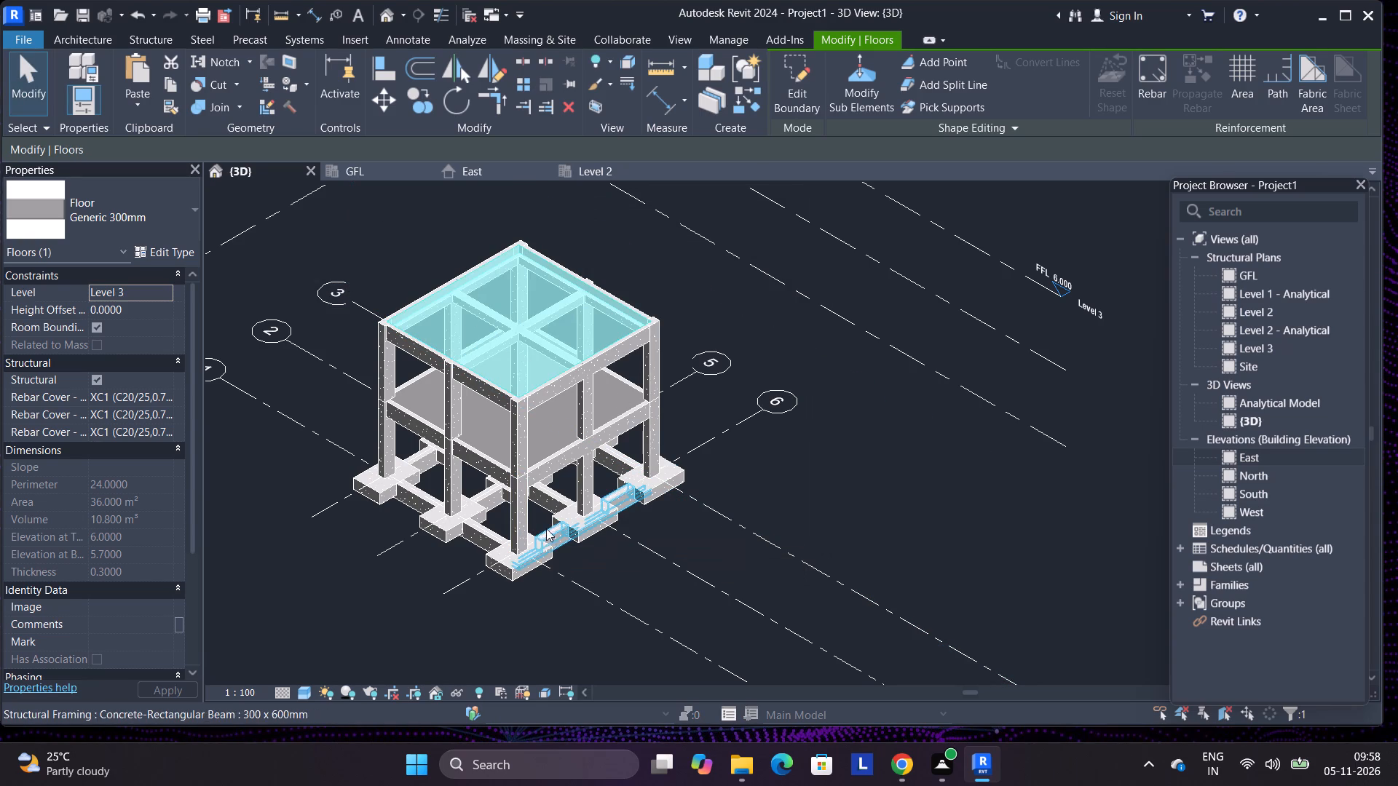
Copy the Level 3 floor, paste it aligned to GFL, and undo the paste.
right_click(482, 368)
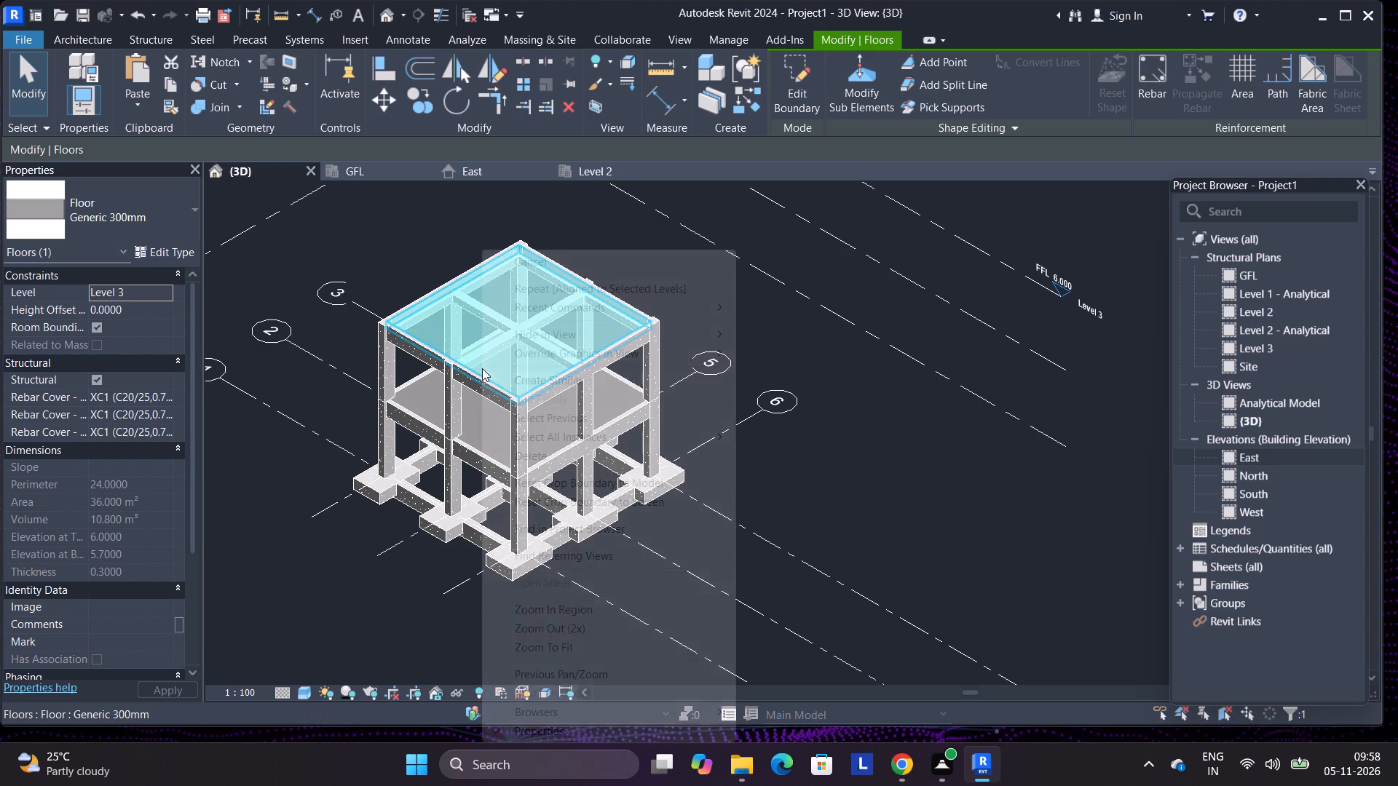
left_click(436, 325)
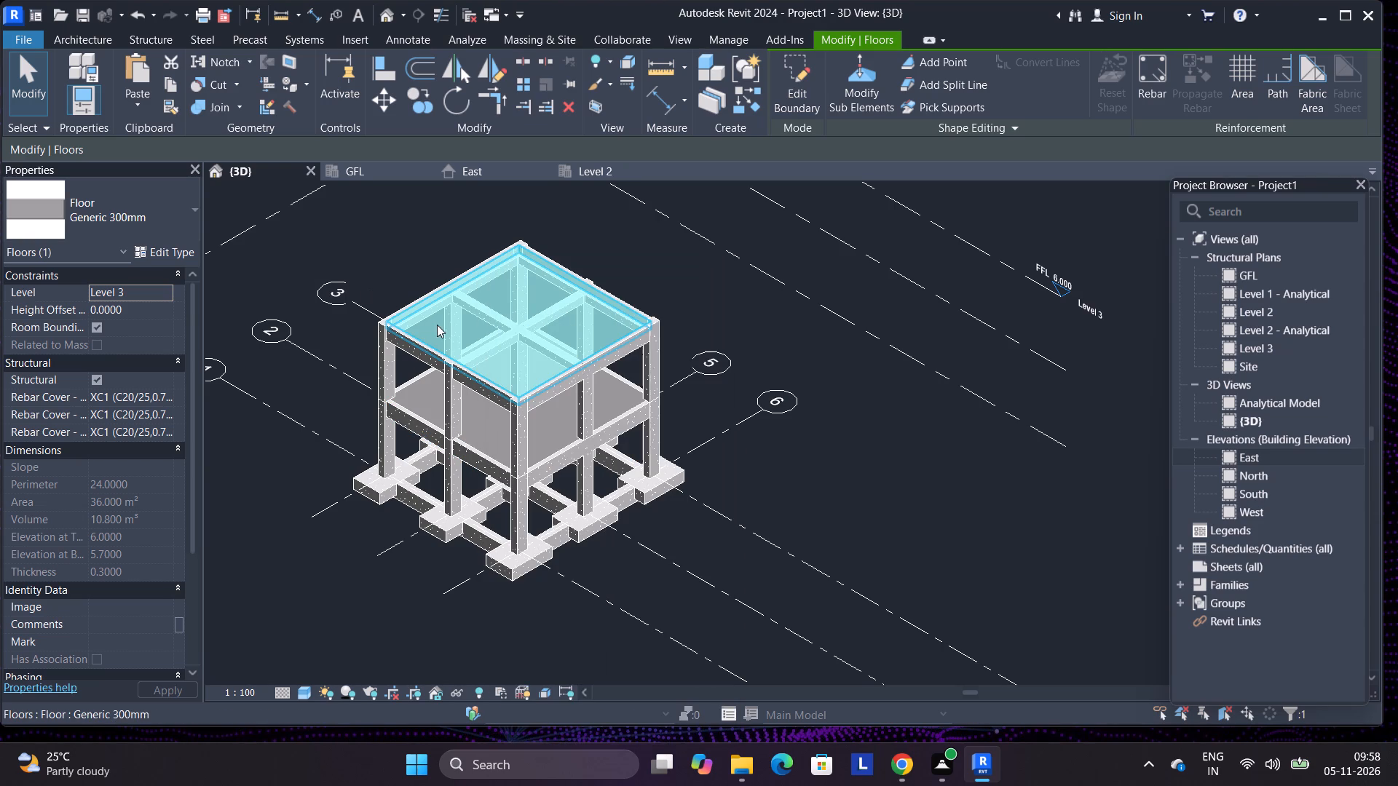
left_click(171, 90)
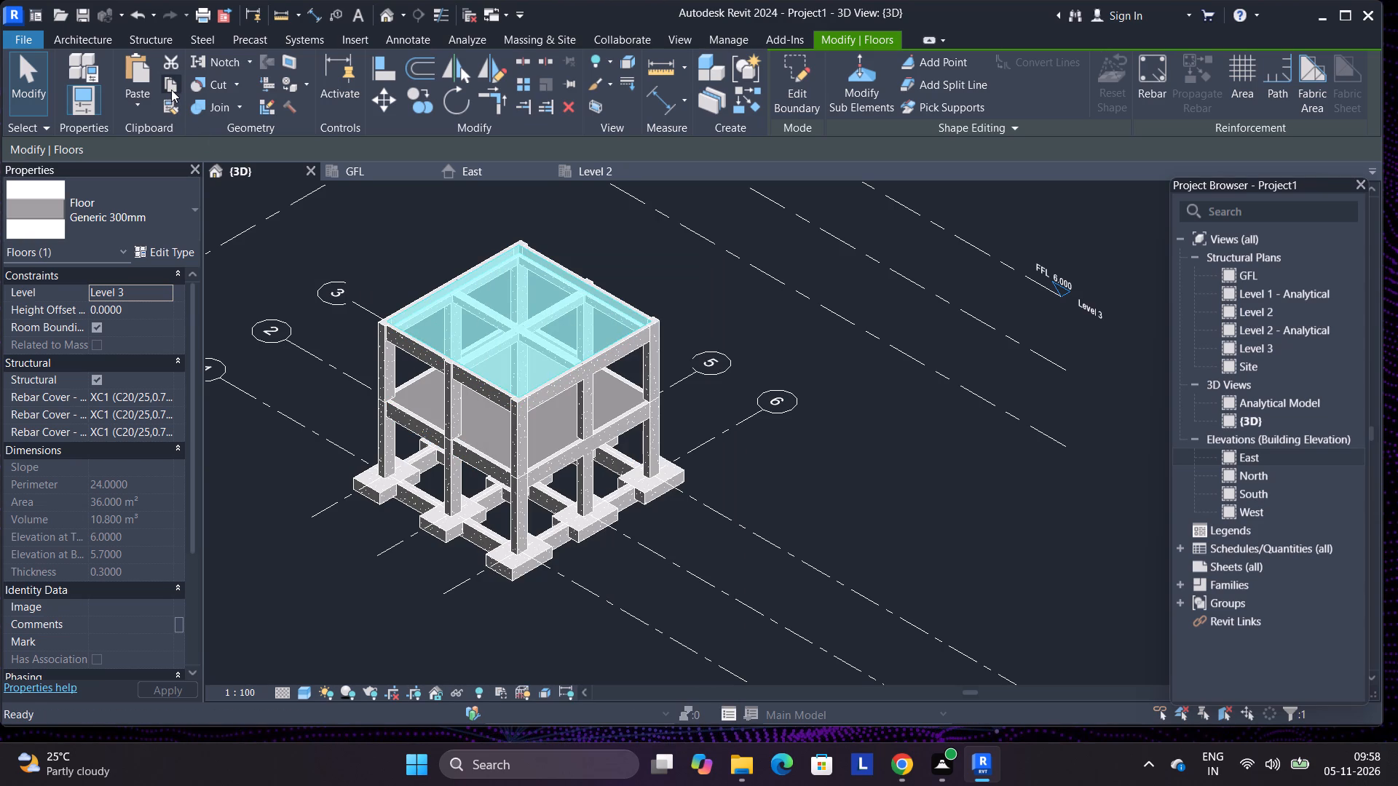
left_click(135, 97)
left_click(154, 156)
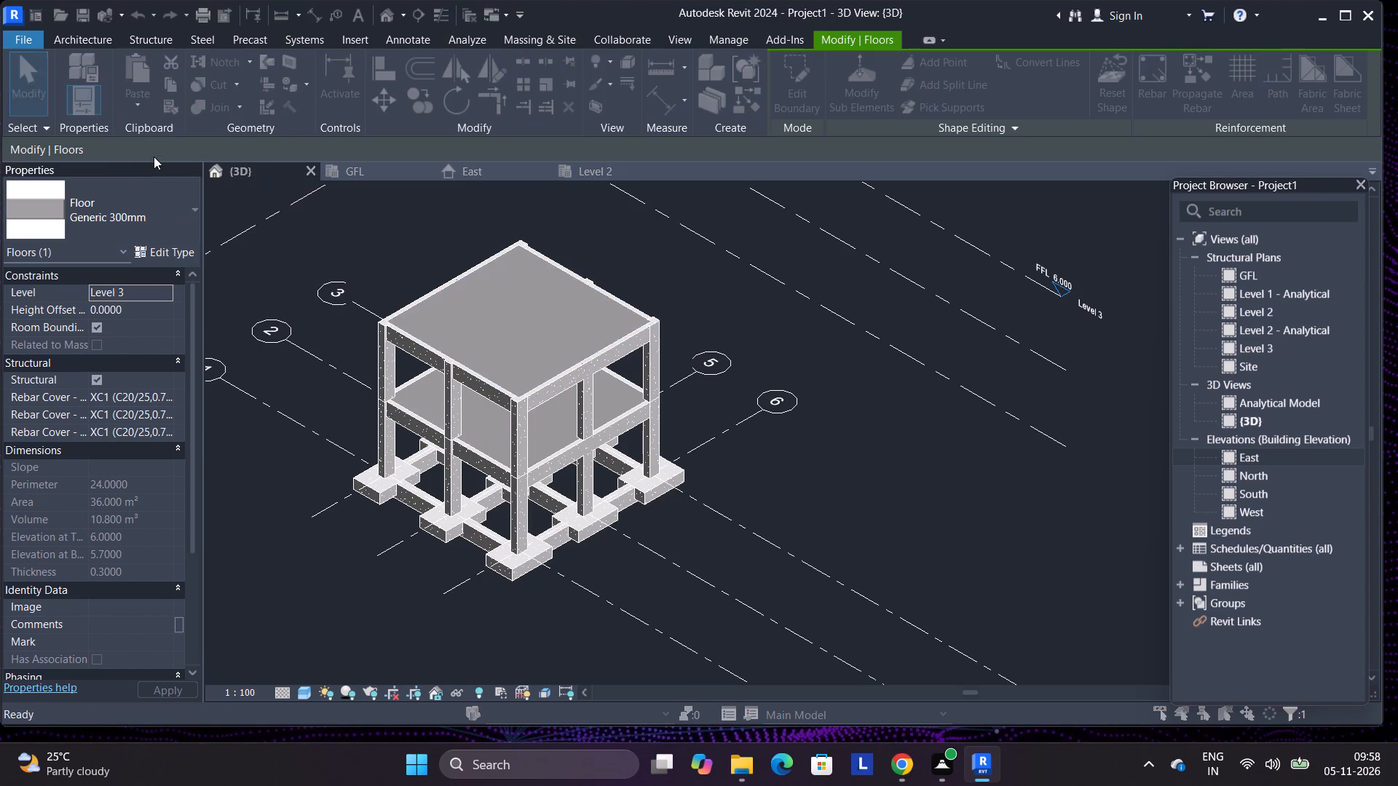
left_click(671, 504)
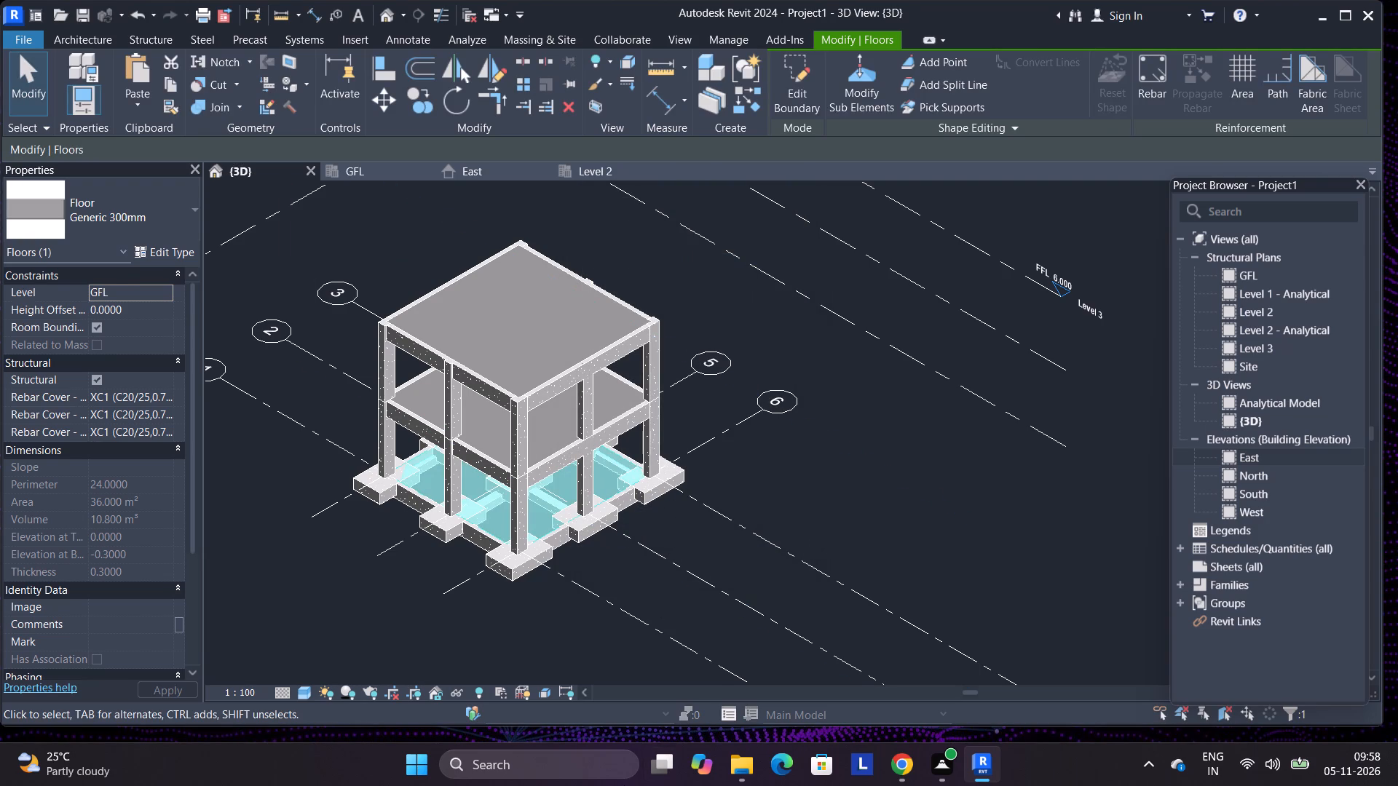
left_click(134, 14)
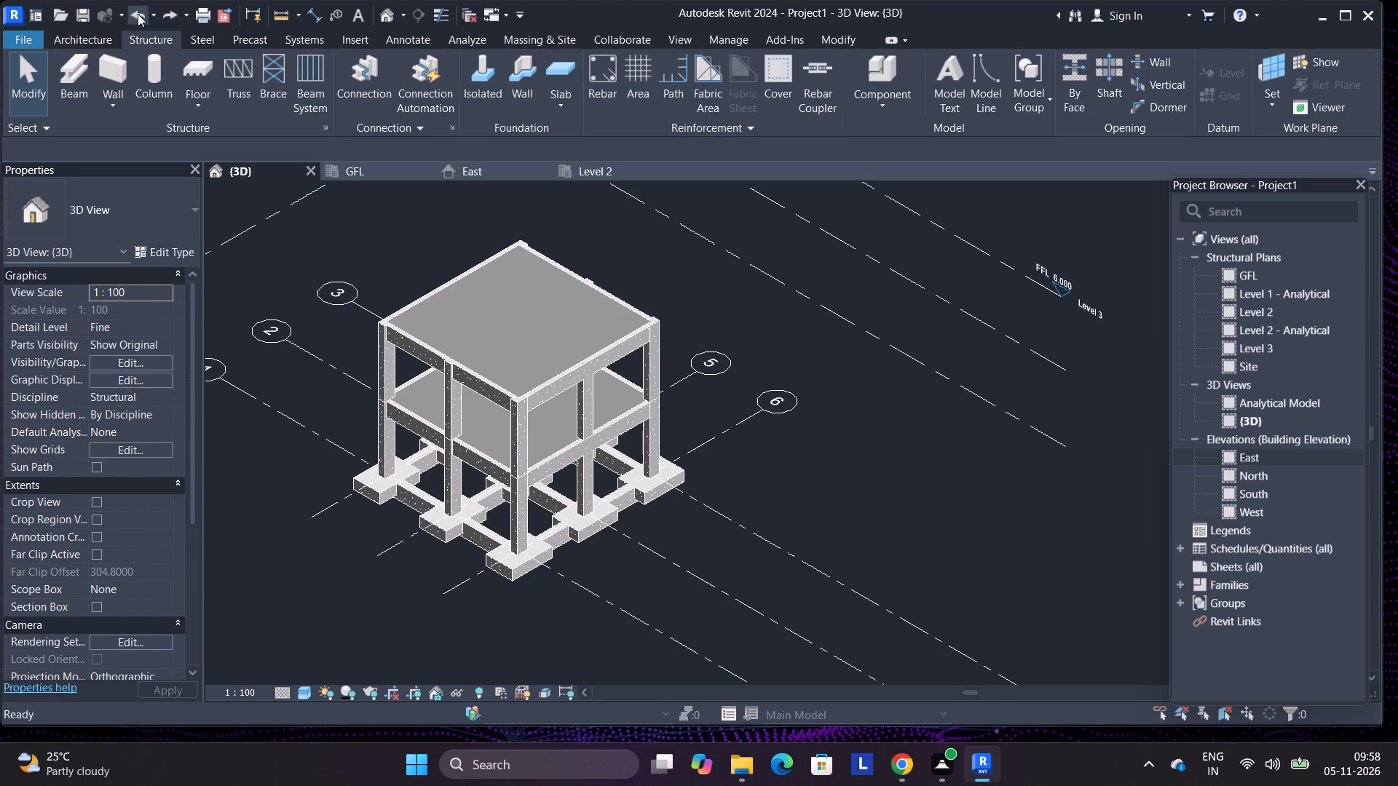
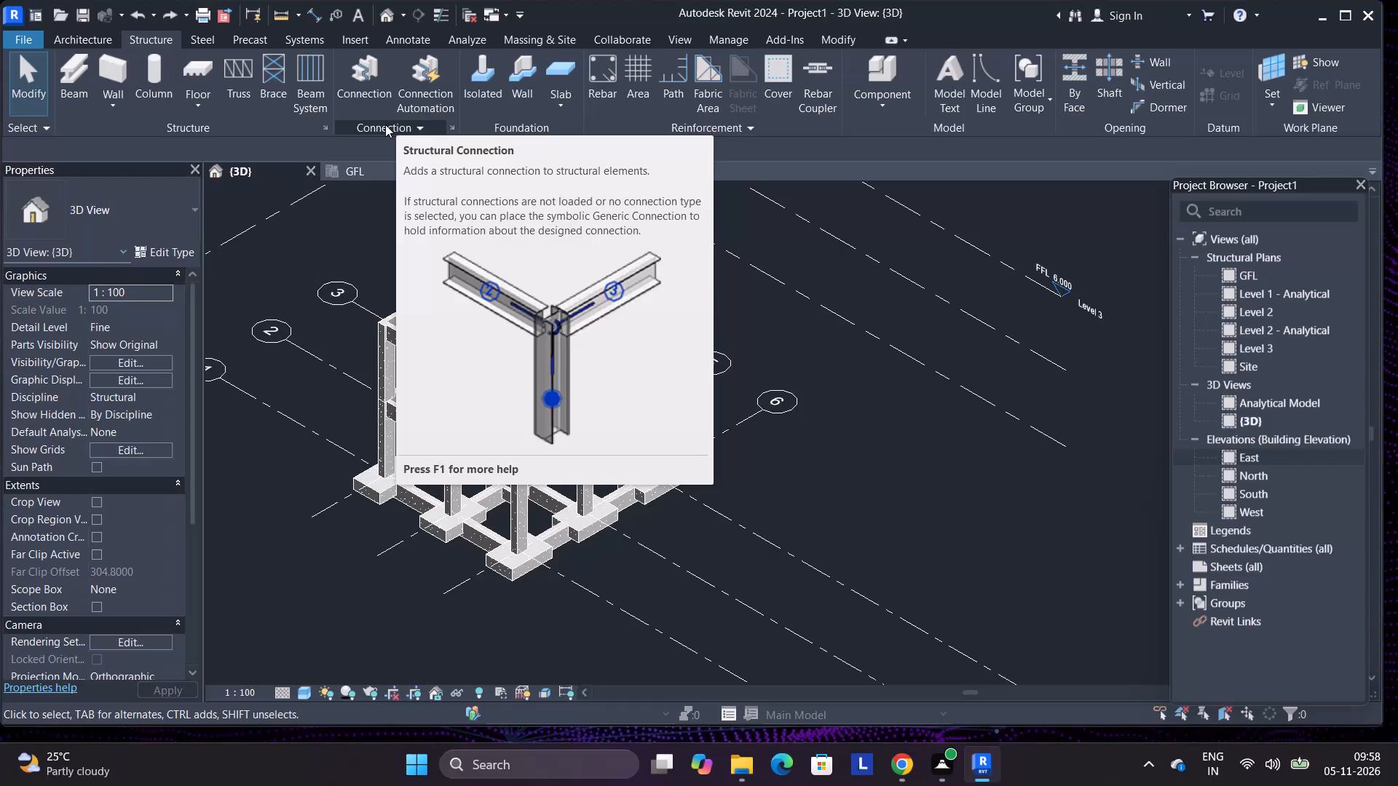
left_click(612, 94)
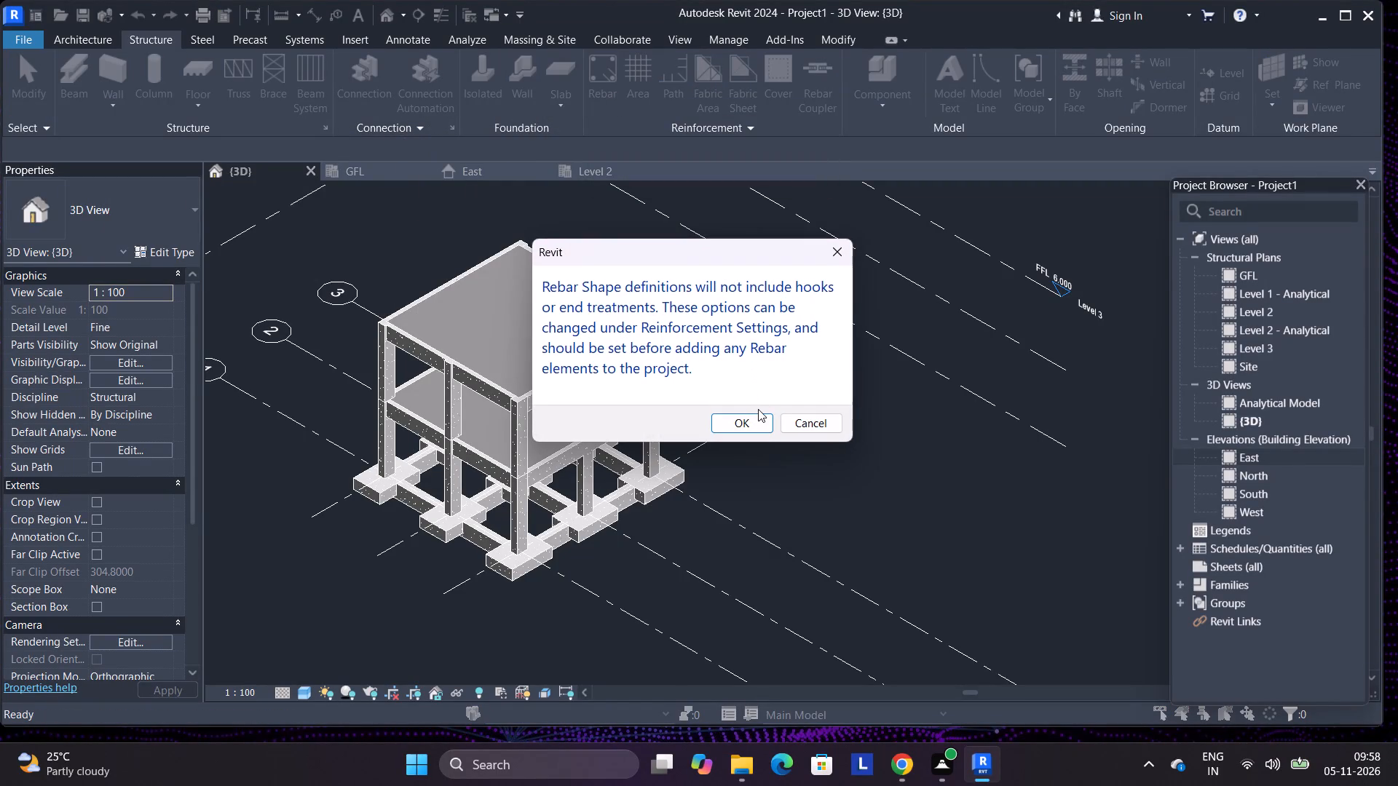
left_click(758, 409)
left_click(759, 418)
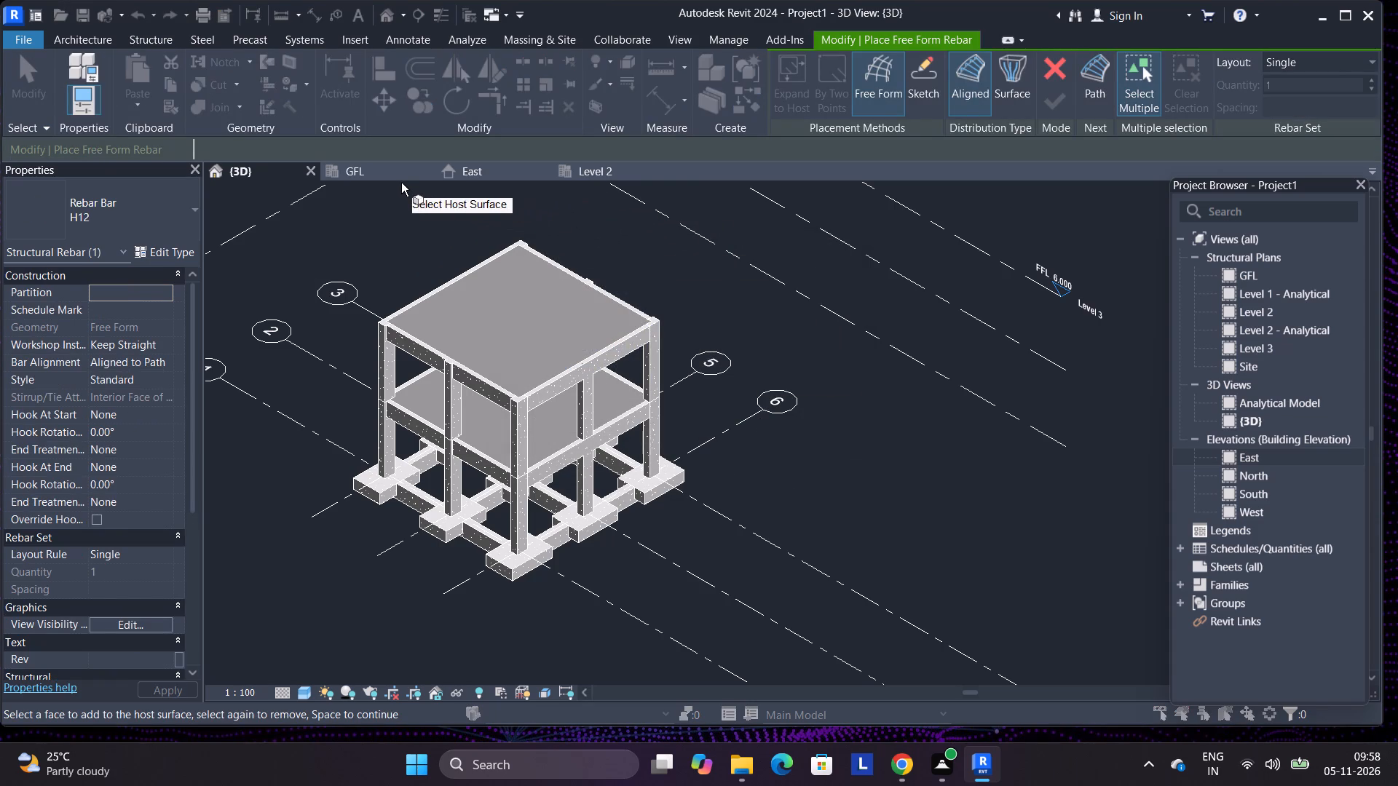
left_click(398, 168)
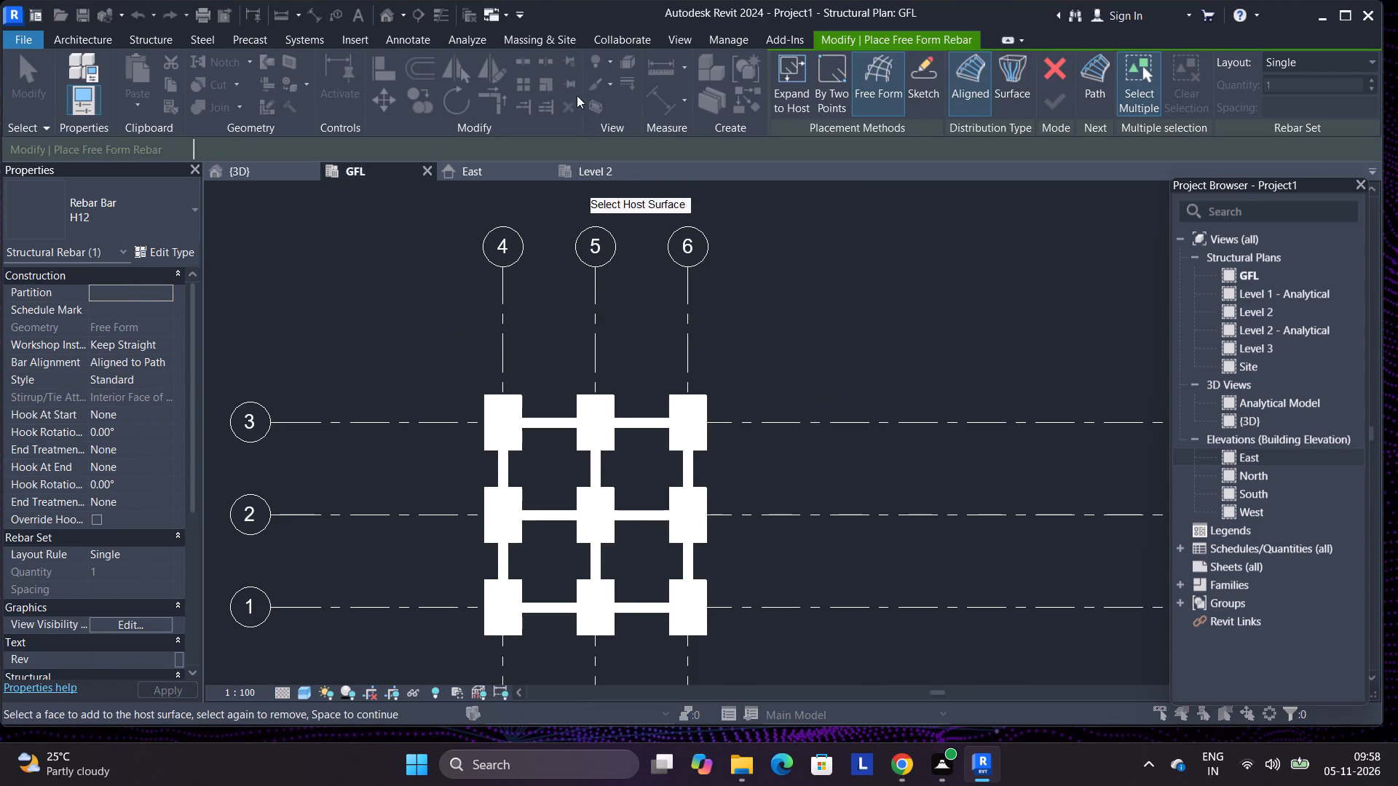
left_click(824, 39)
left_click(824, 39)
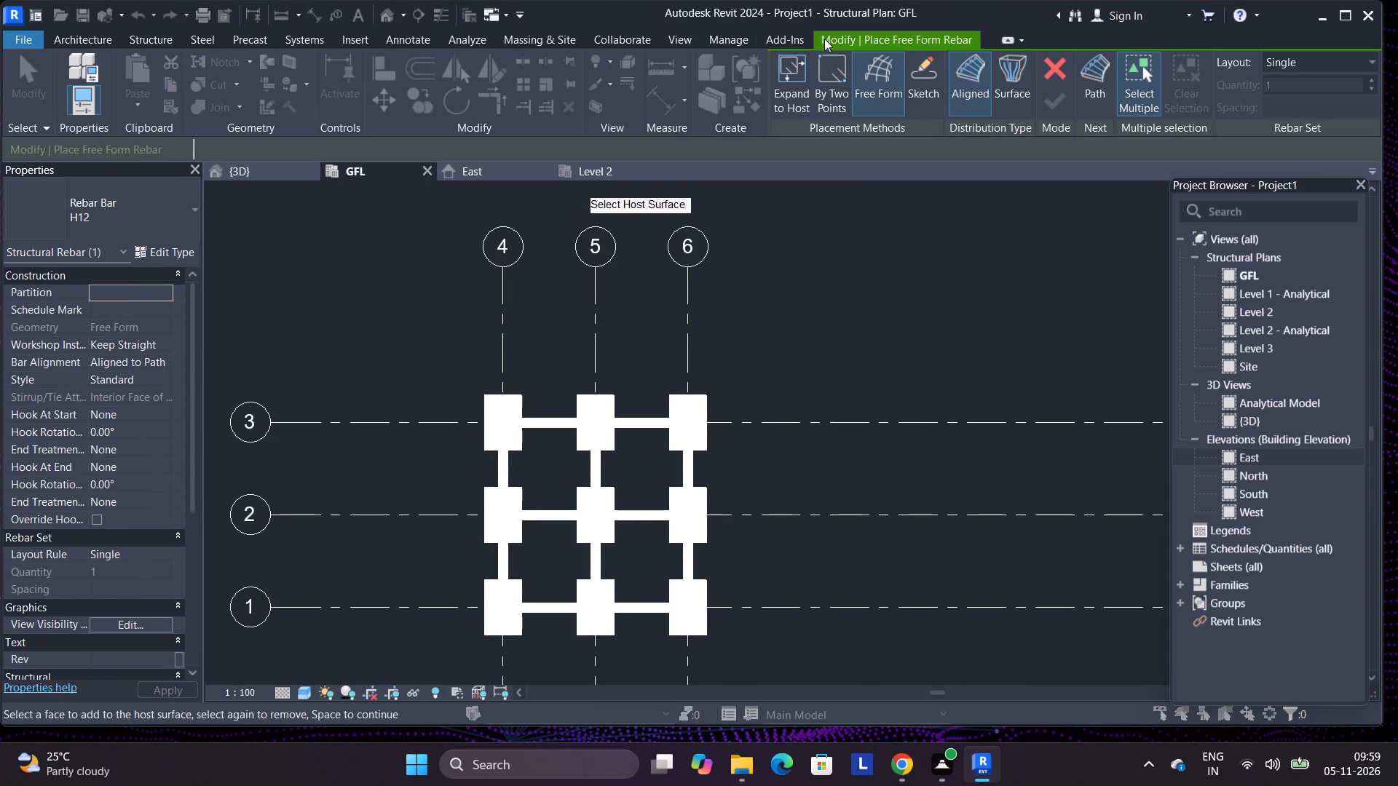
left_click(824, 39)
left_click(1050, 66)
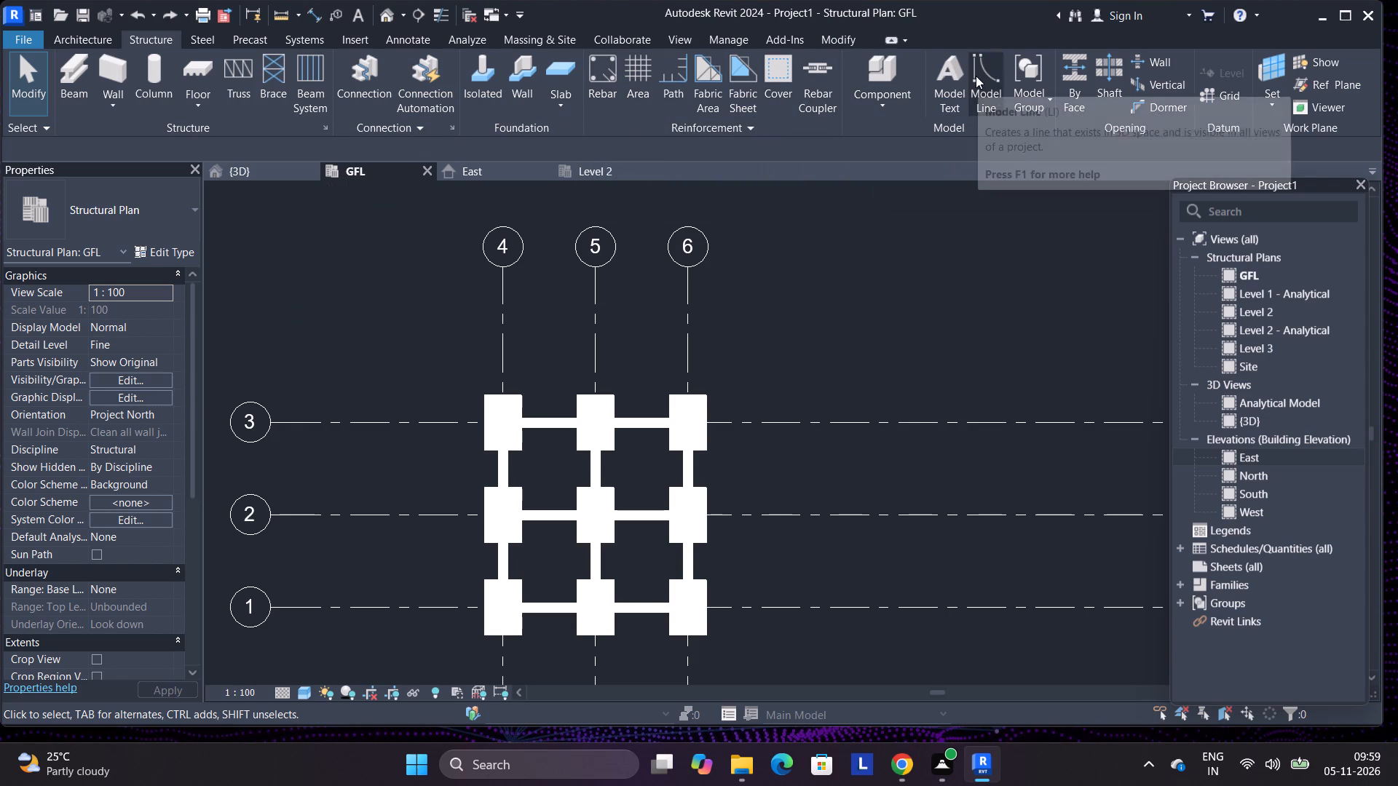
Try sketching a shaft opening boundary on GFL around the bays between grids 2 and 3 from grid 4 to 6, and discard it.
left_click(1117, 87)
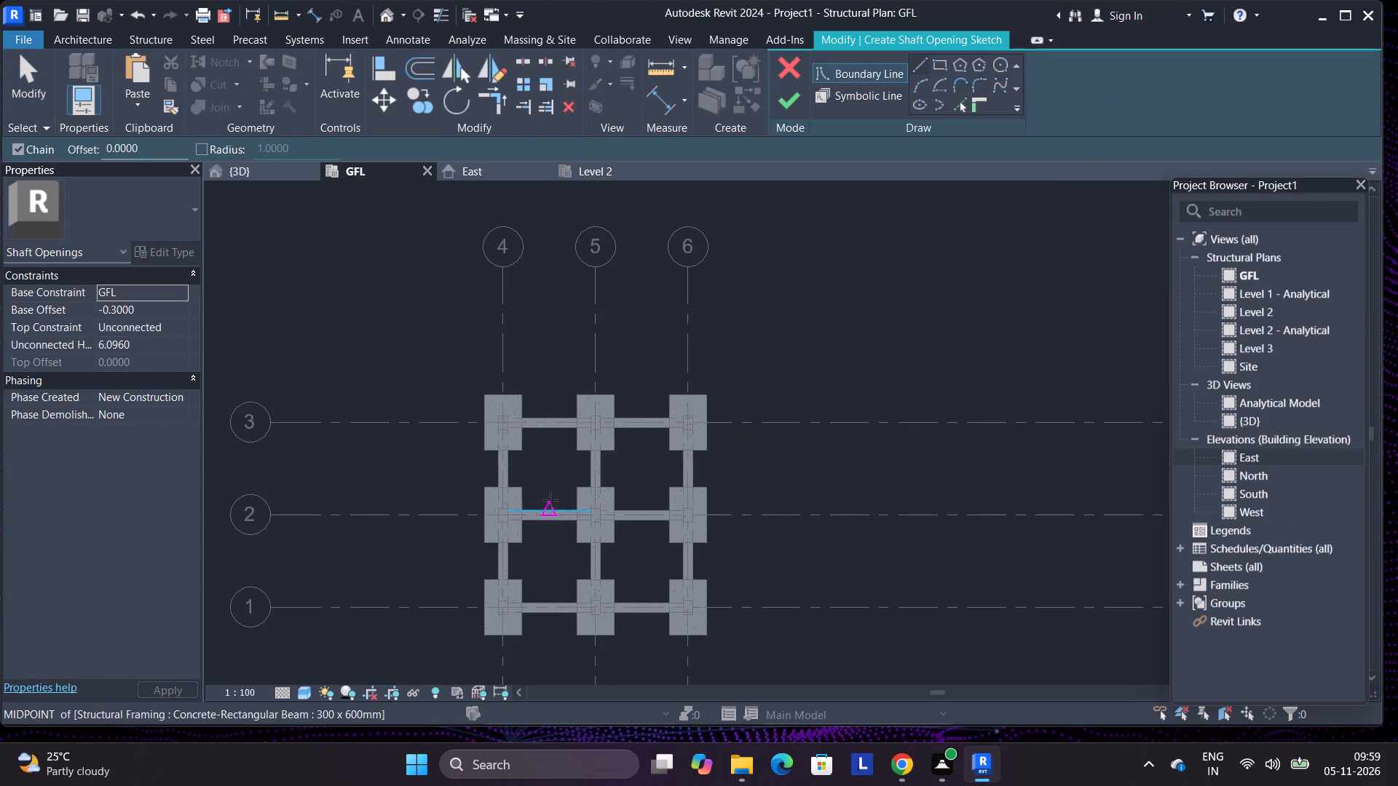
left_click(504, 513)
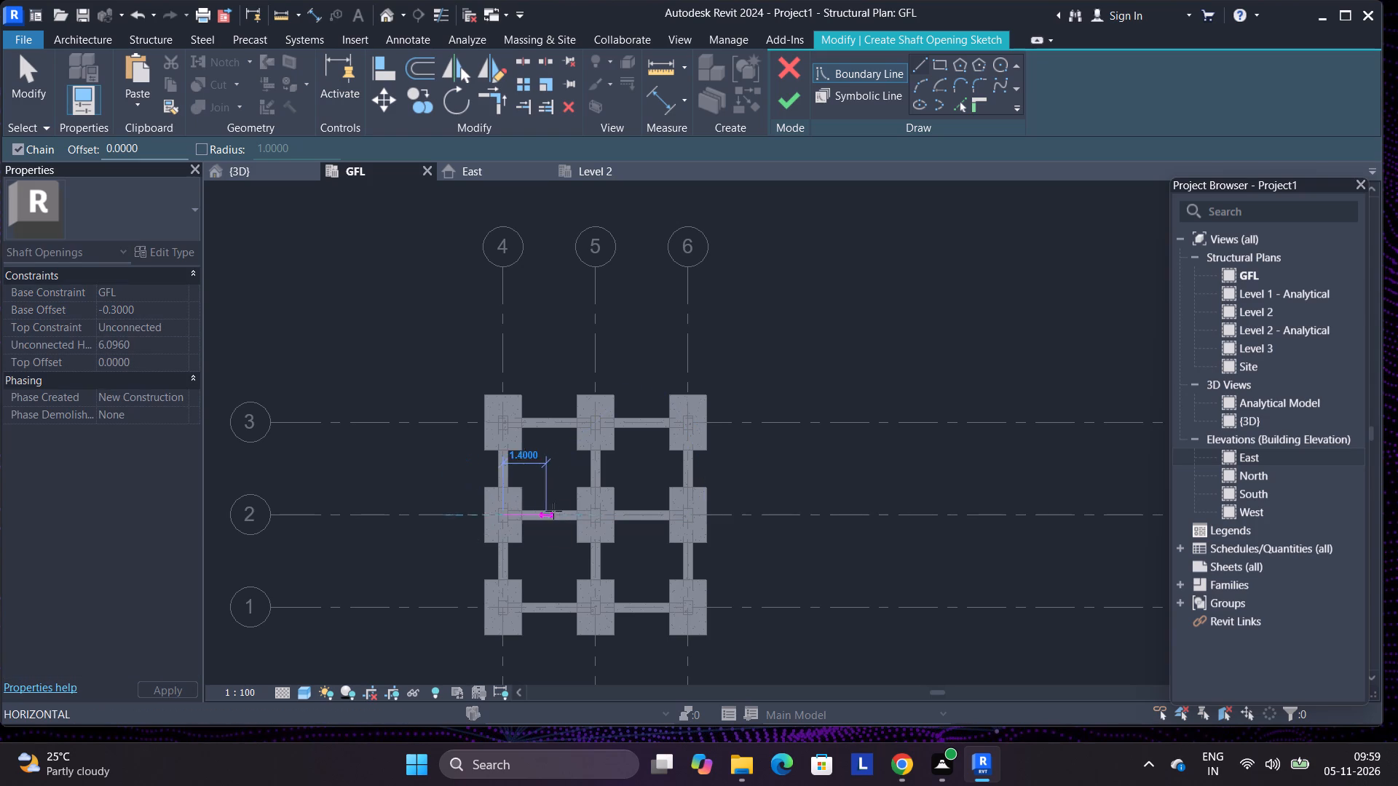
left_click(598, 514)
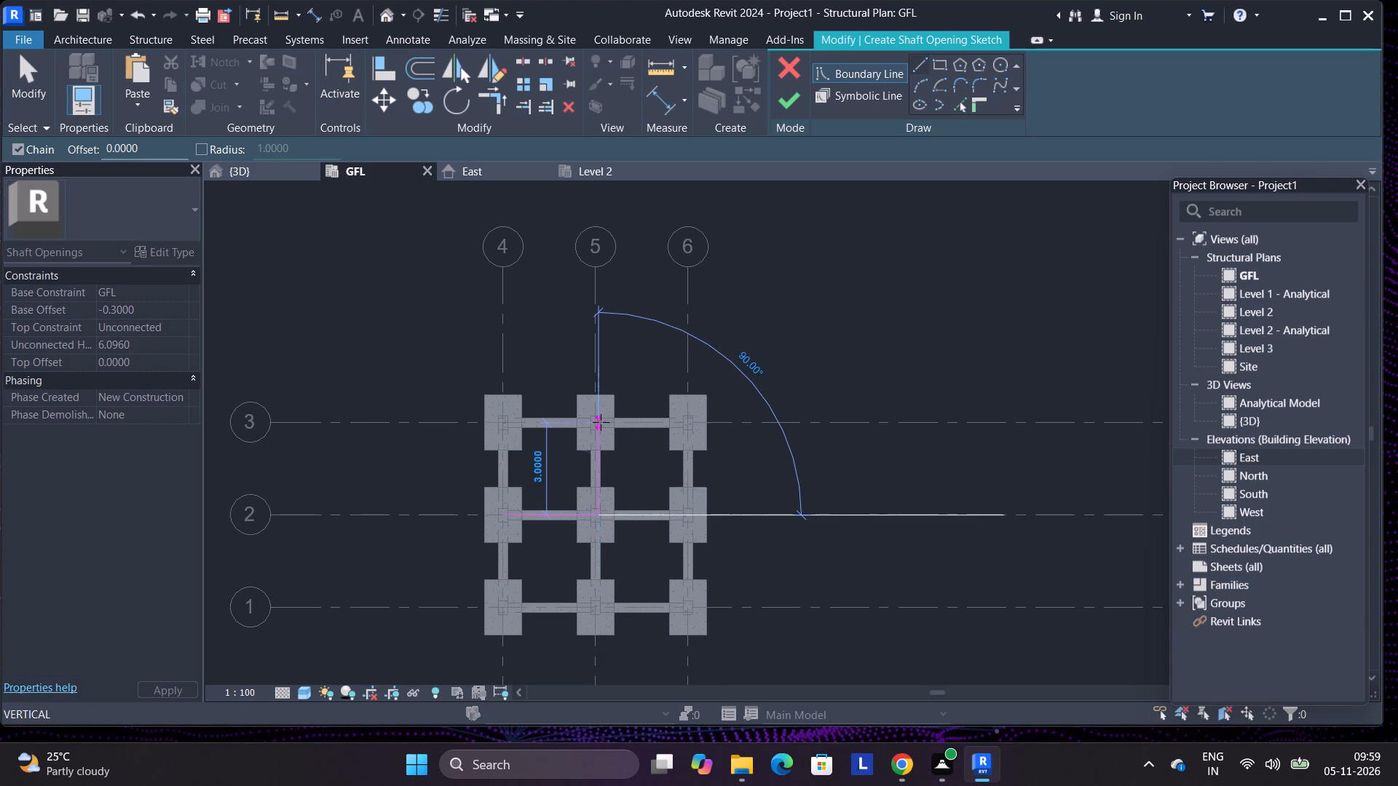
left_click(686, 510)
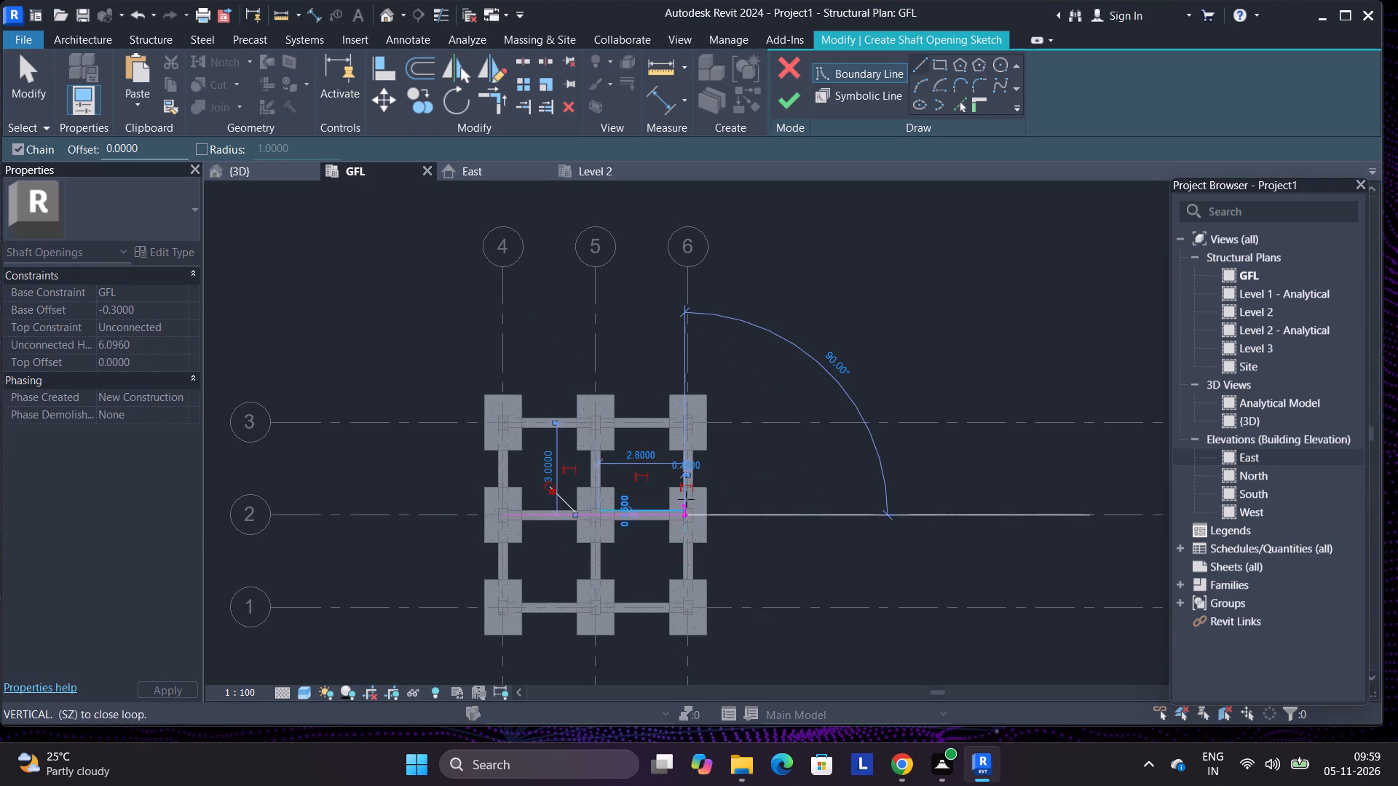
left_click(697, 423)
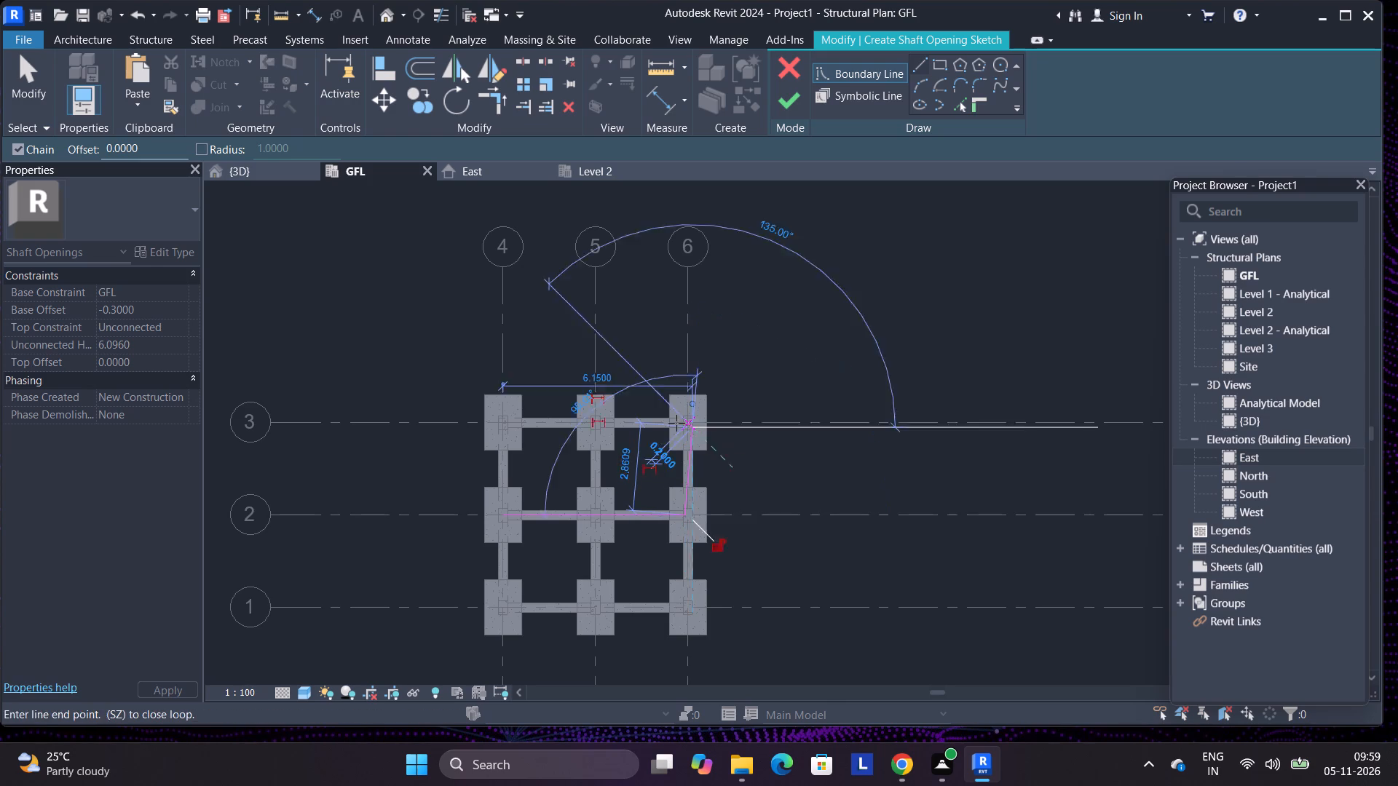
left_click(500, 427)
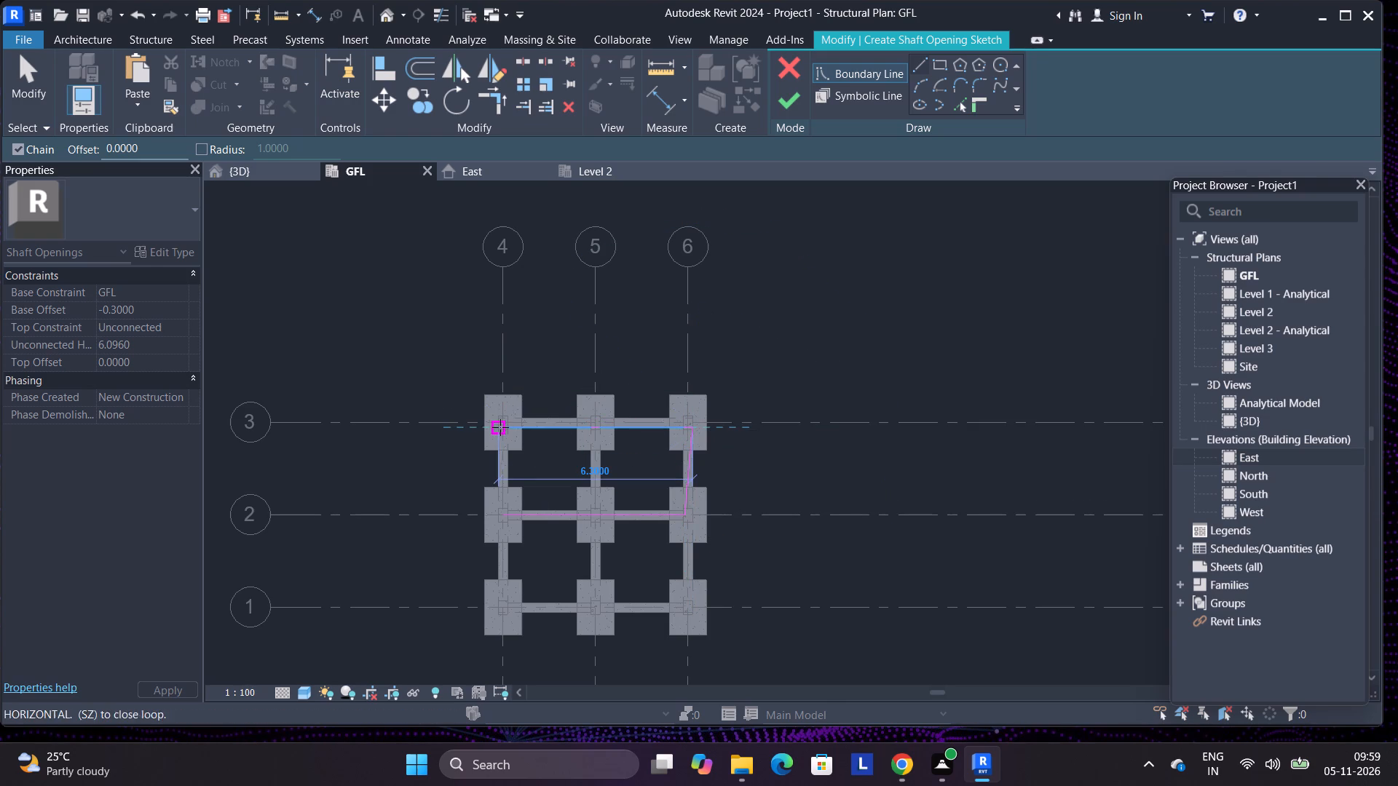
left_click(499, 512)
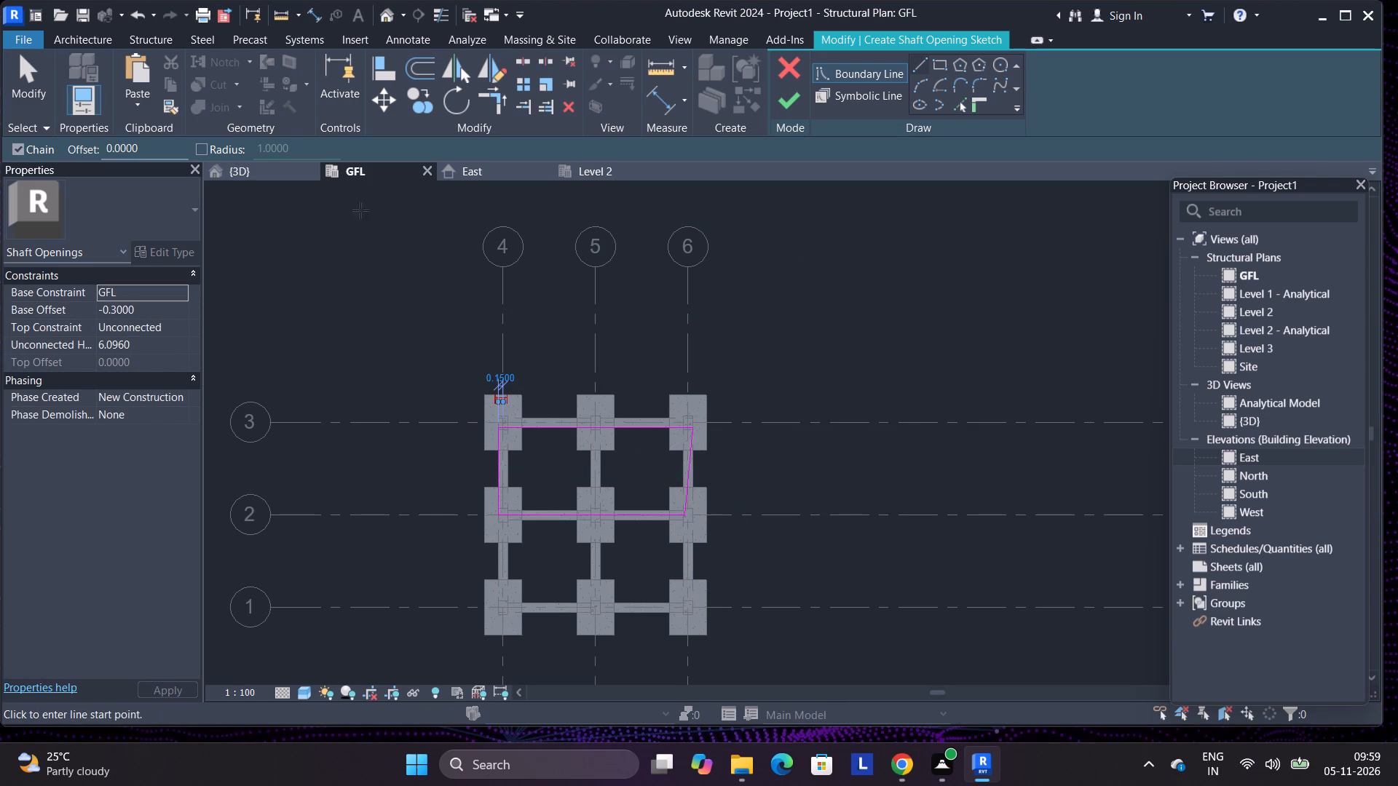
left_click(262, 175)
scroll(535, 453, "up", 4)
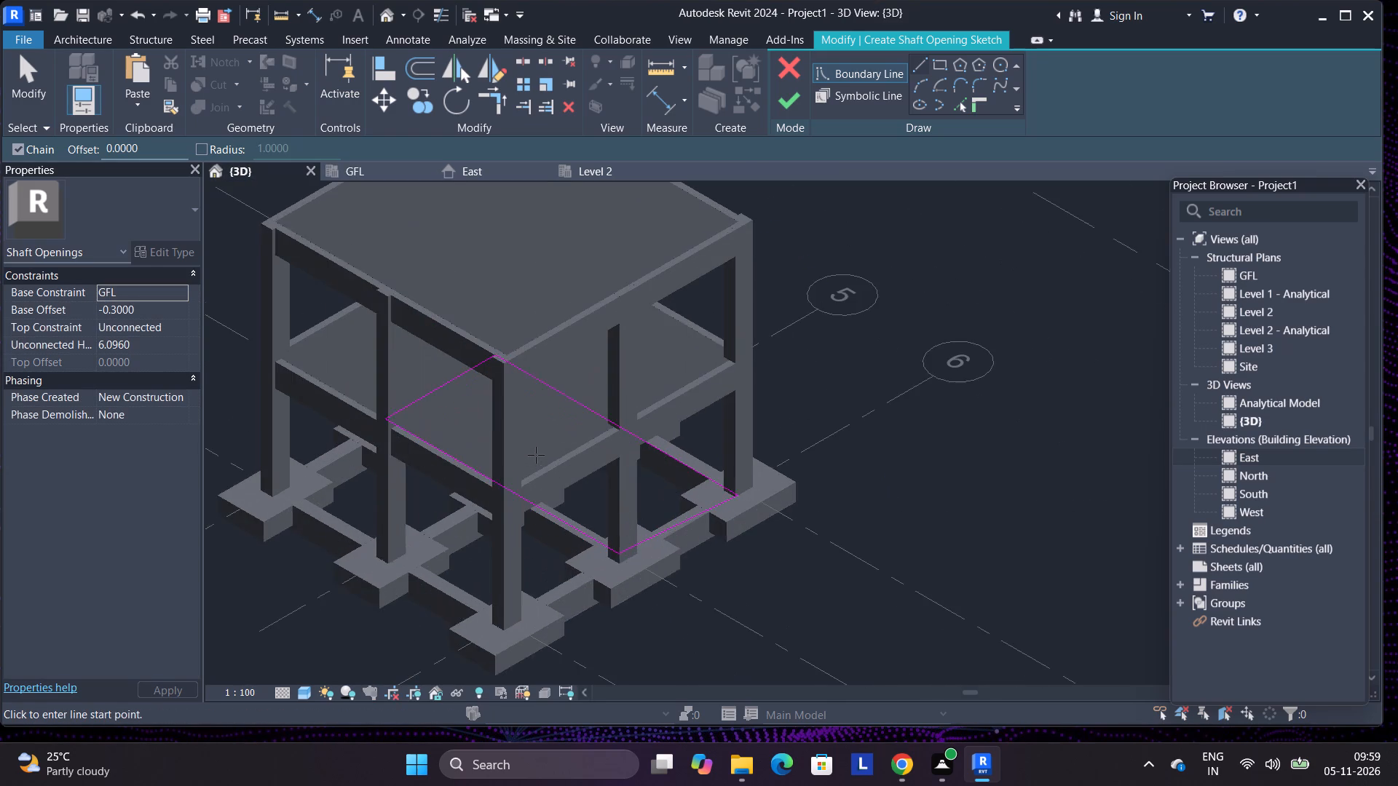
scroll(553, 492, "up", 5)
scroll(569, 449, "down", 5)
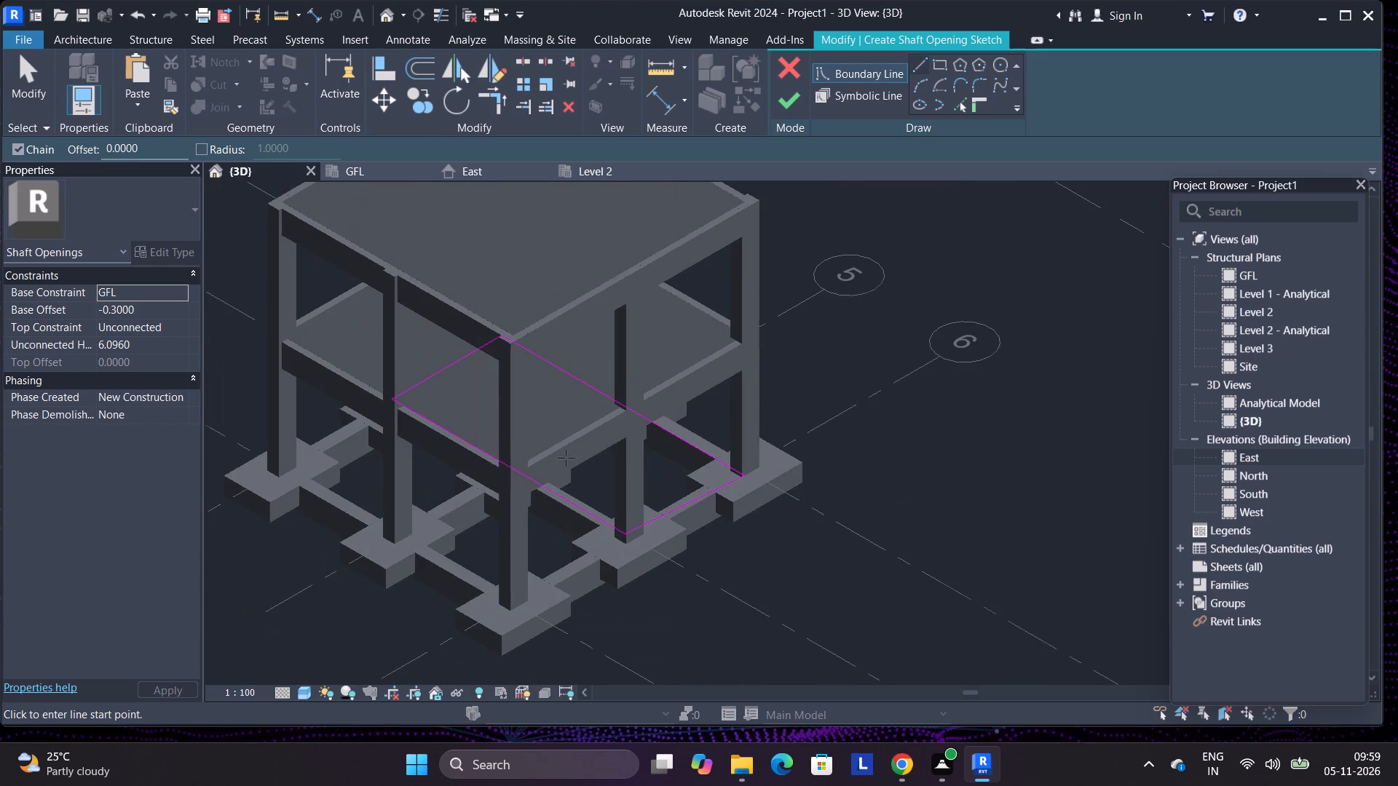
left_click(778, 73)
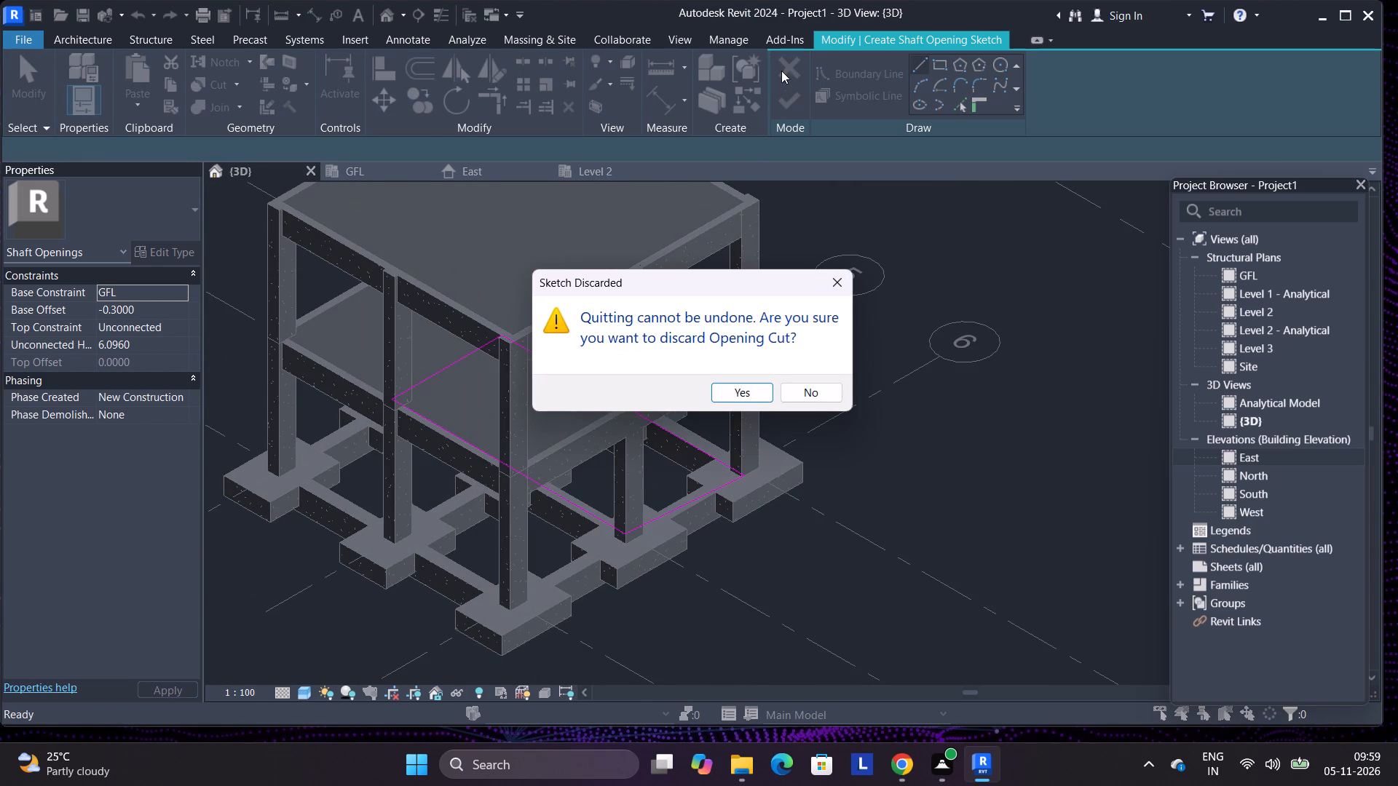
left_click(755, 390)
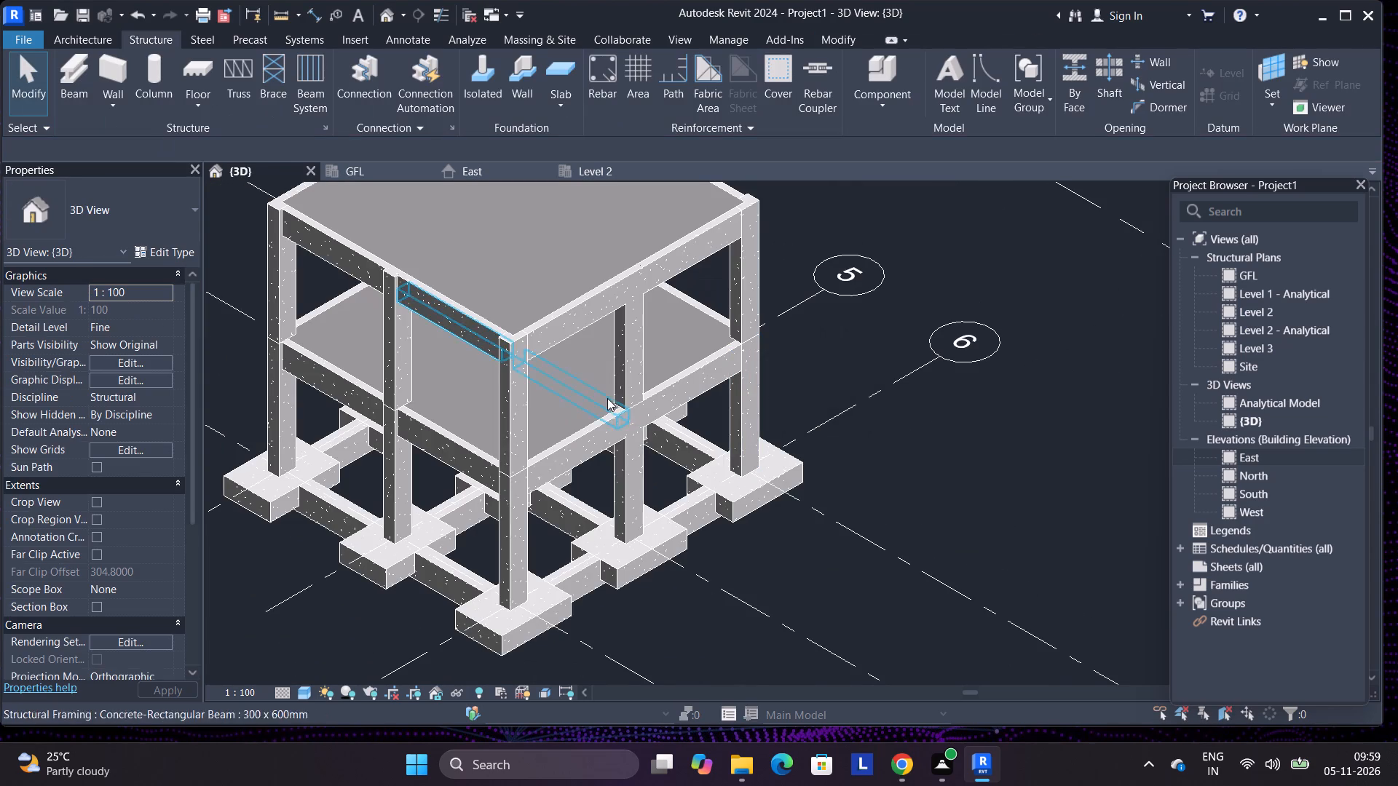
On GFL, create a shaft opening about 1.0 m square in the bay between grids 4 and 5 and grids 2 and 3.
scroll(584, 475, "down", 2)
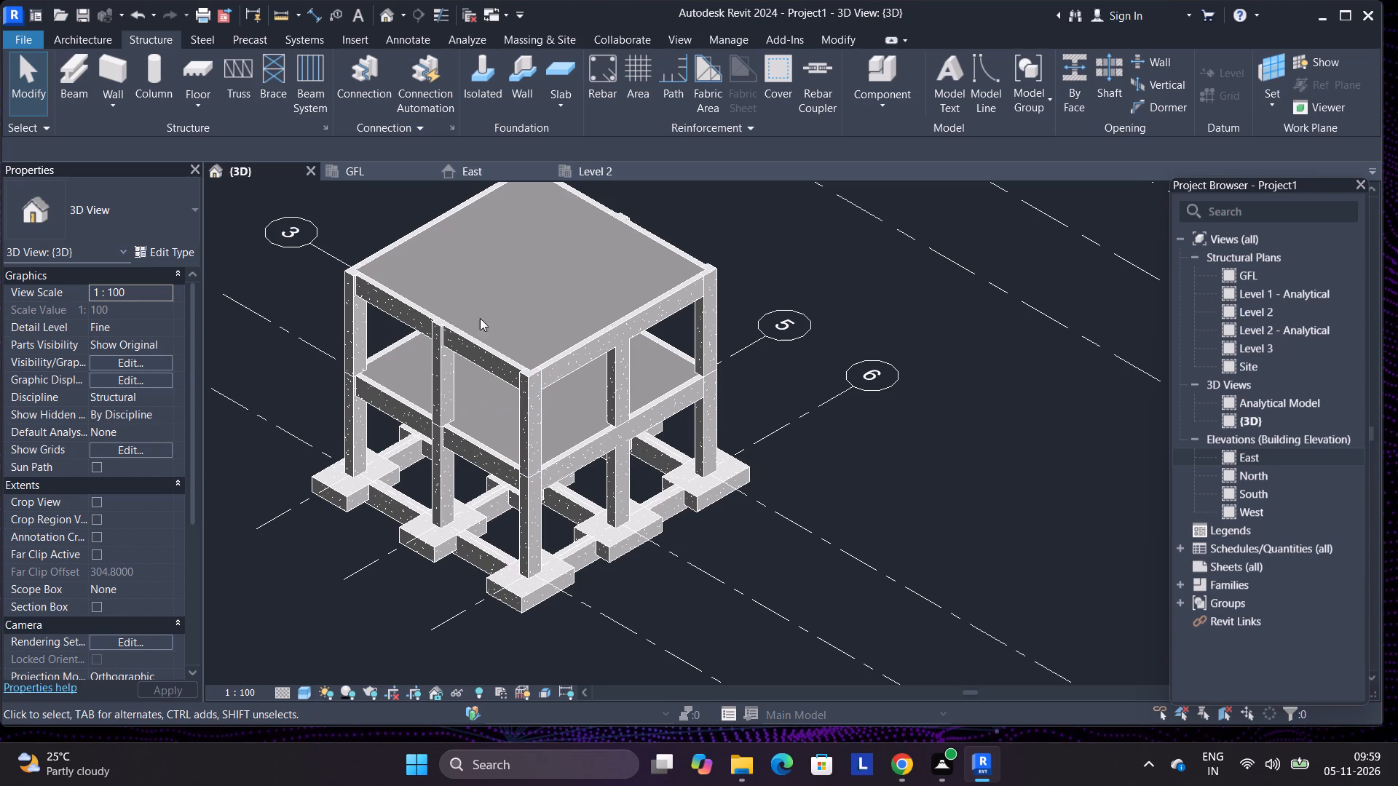
left_click(352, 169)
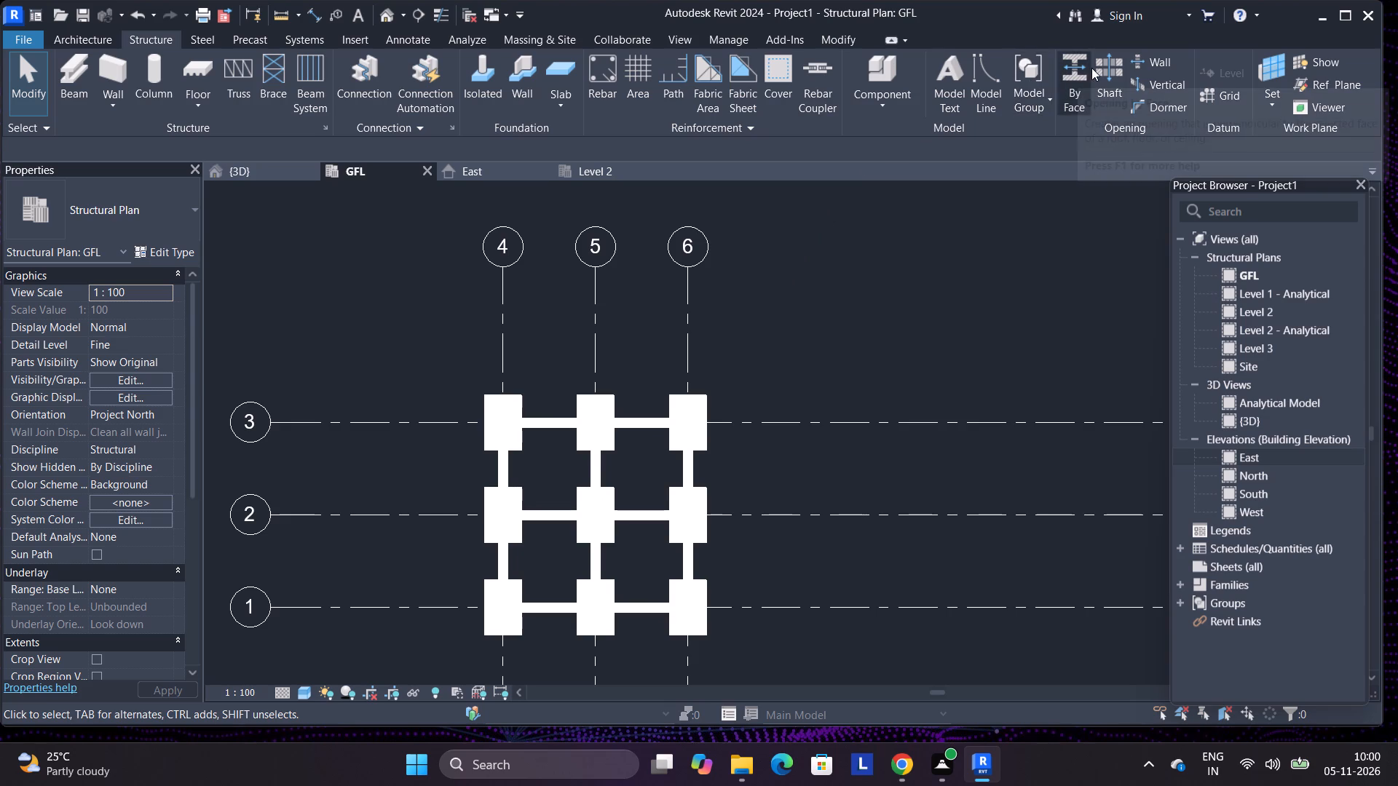
left_click(1110, 65)
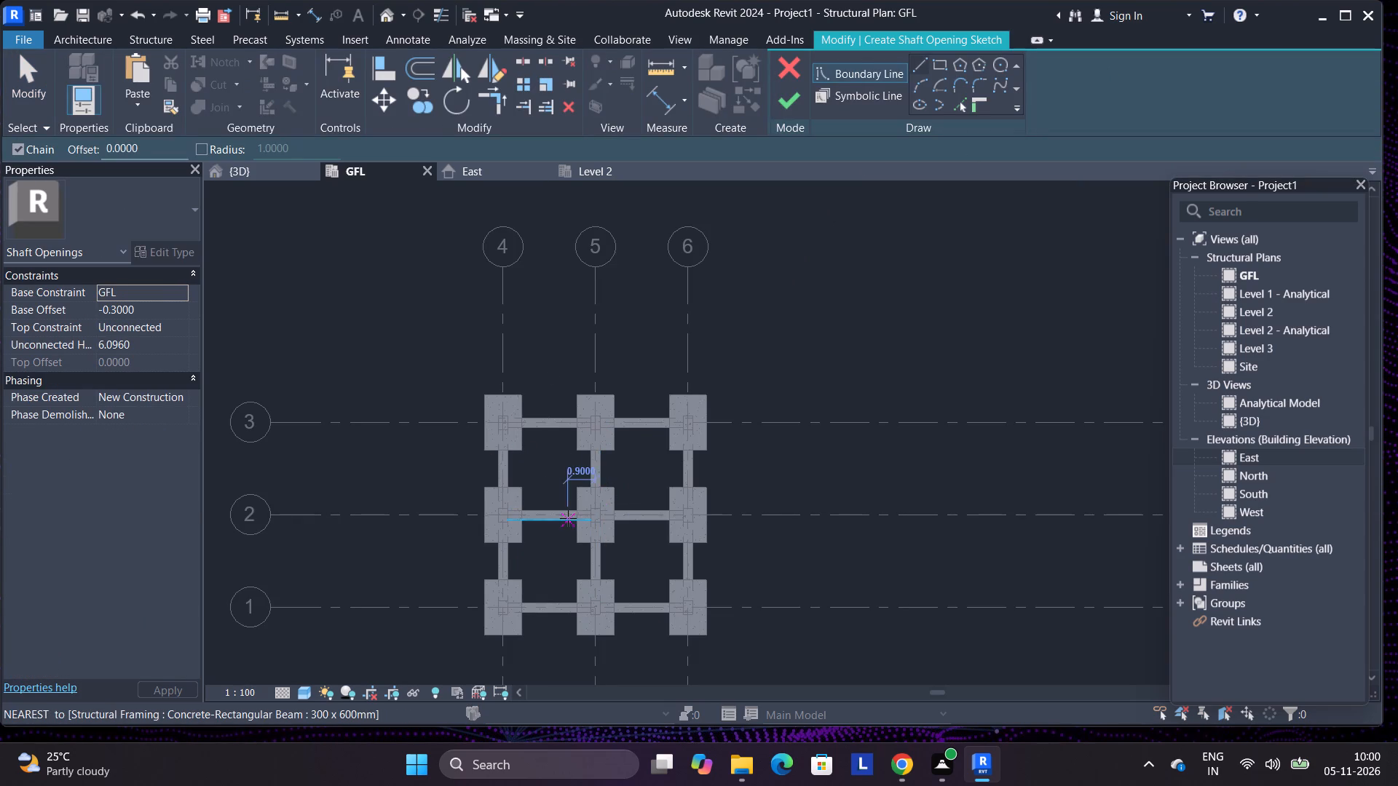
scroll(564, 520, "up", 4)
left_click(505, 400)
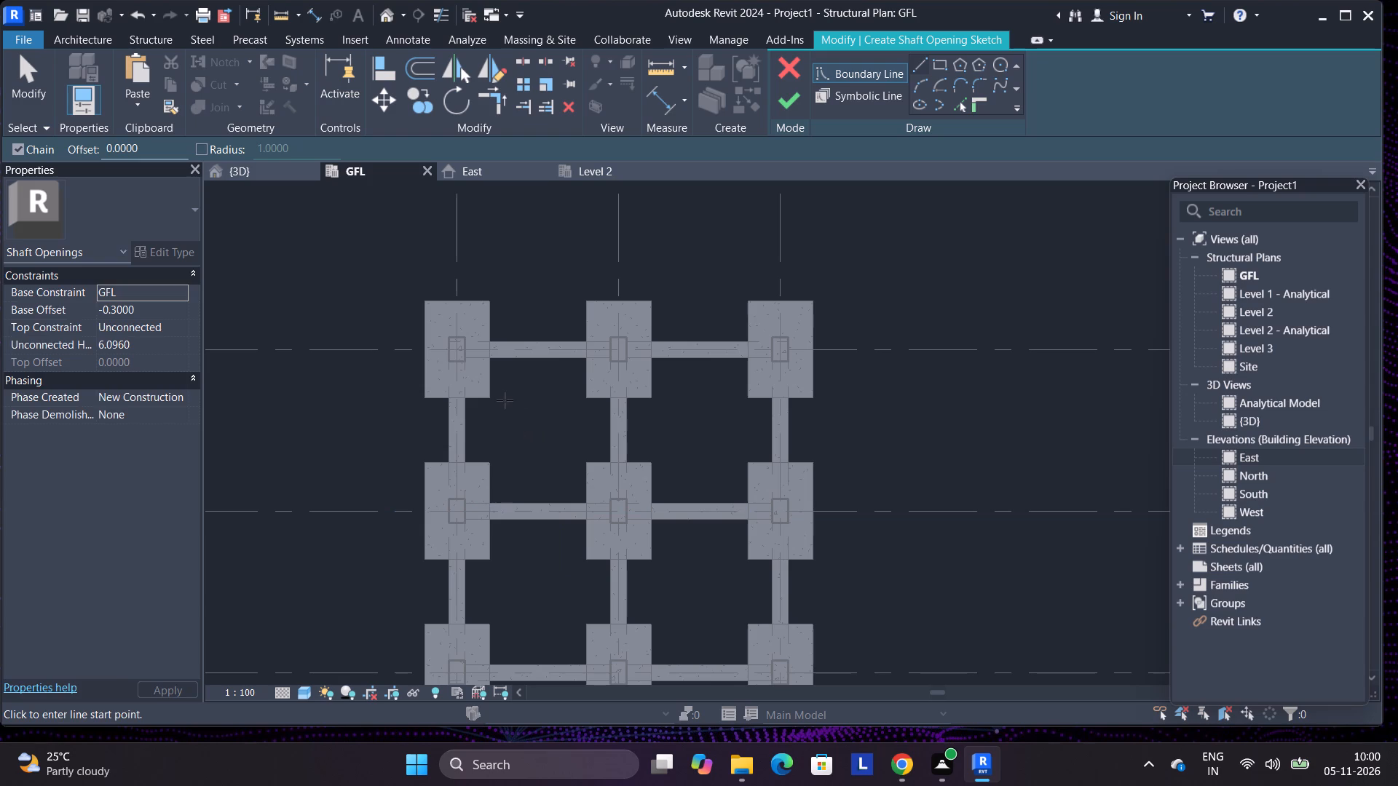
left_click(505, 456)
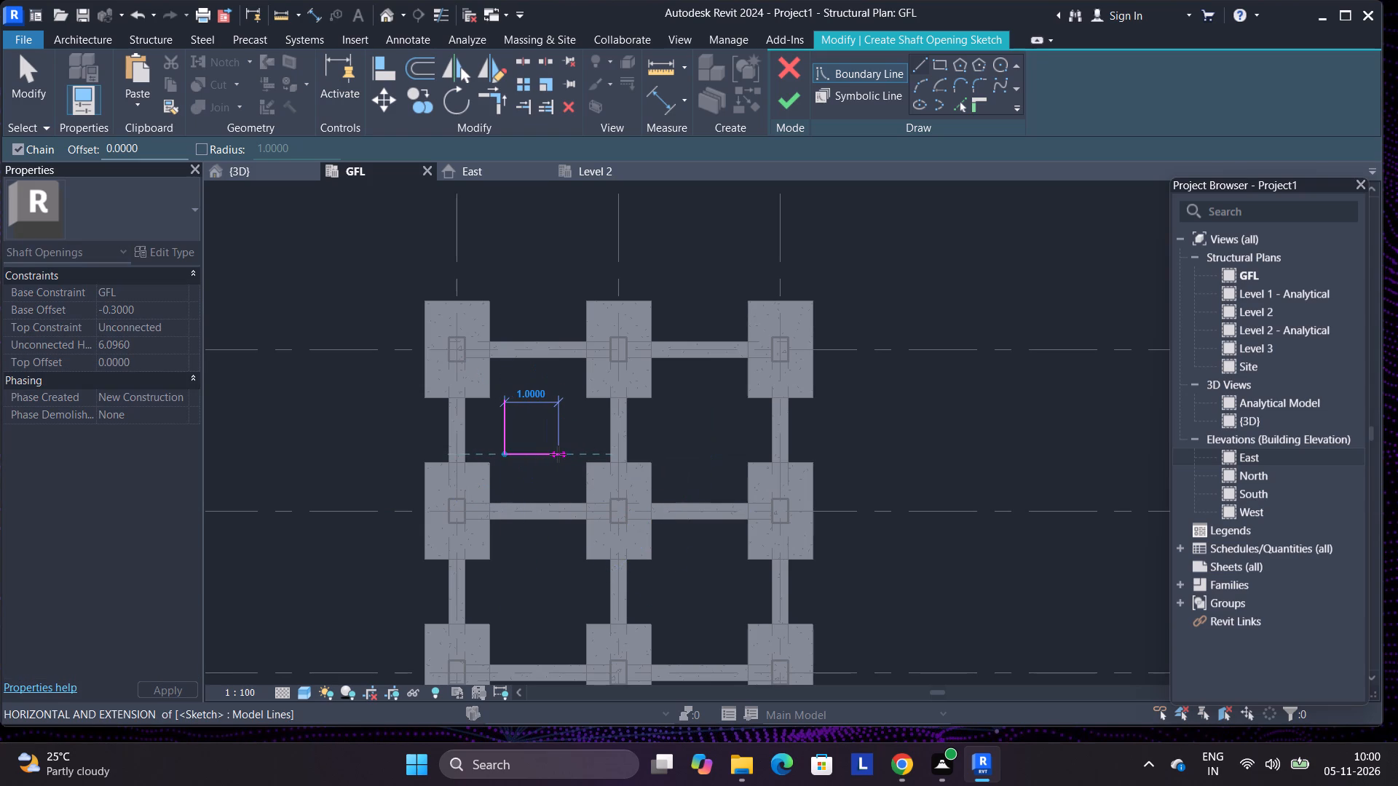
left_click(558, 454)
left_click(561, 404)
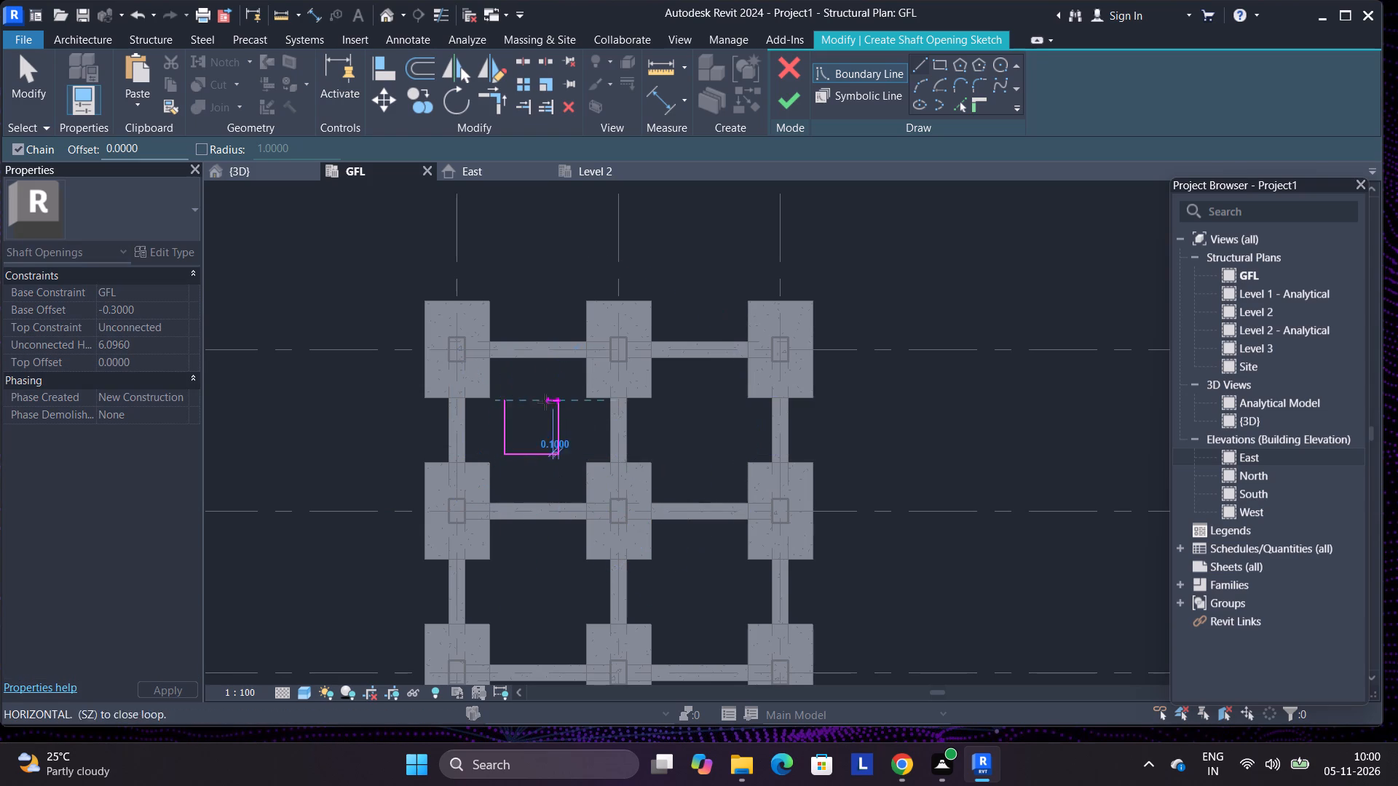
left_click(509, 400)
right_click(518, 414)
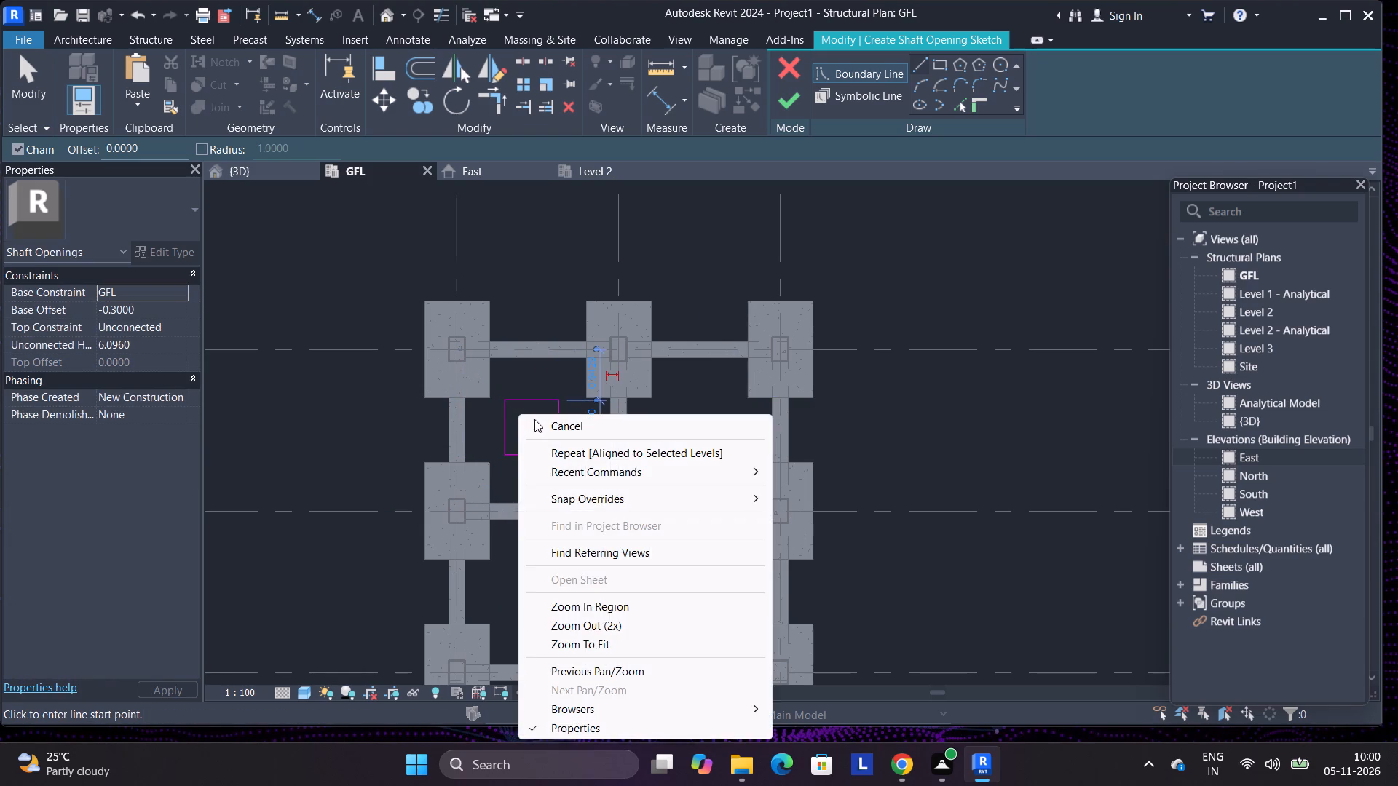
left_click(544, 426)
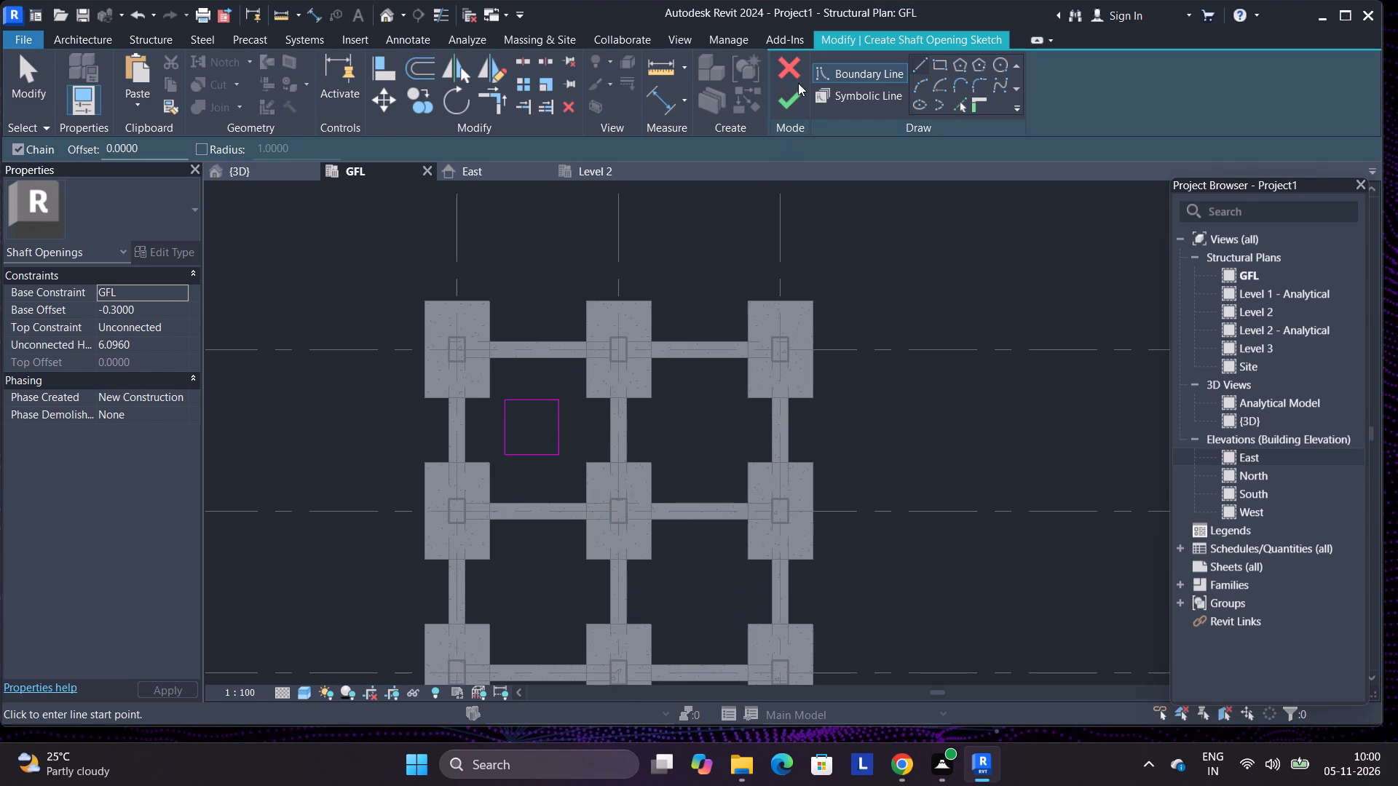
left_click(794, 95)
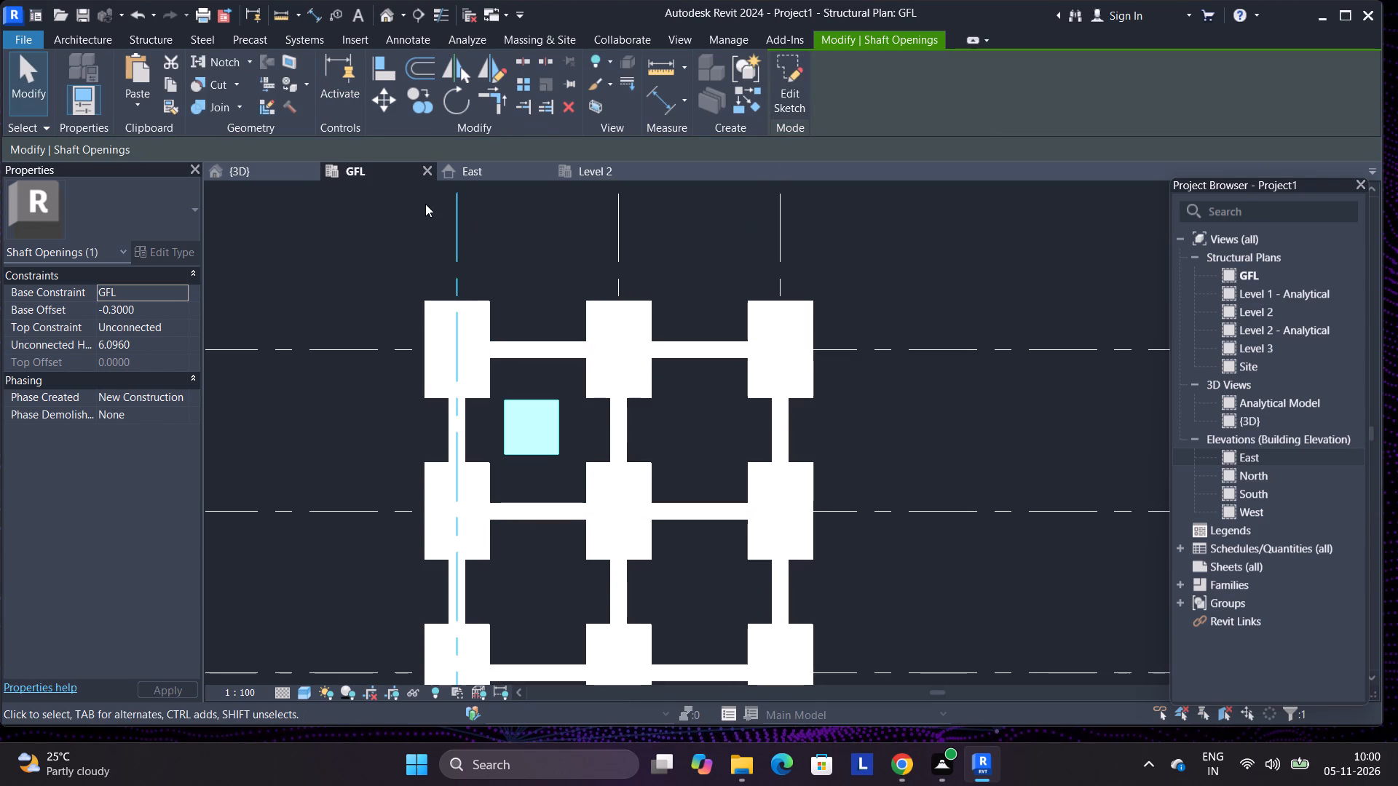
In the 3D view, lower the top of the shaft opening to an unconnected height of about 5.93 m.
left_click(289, 172)
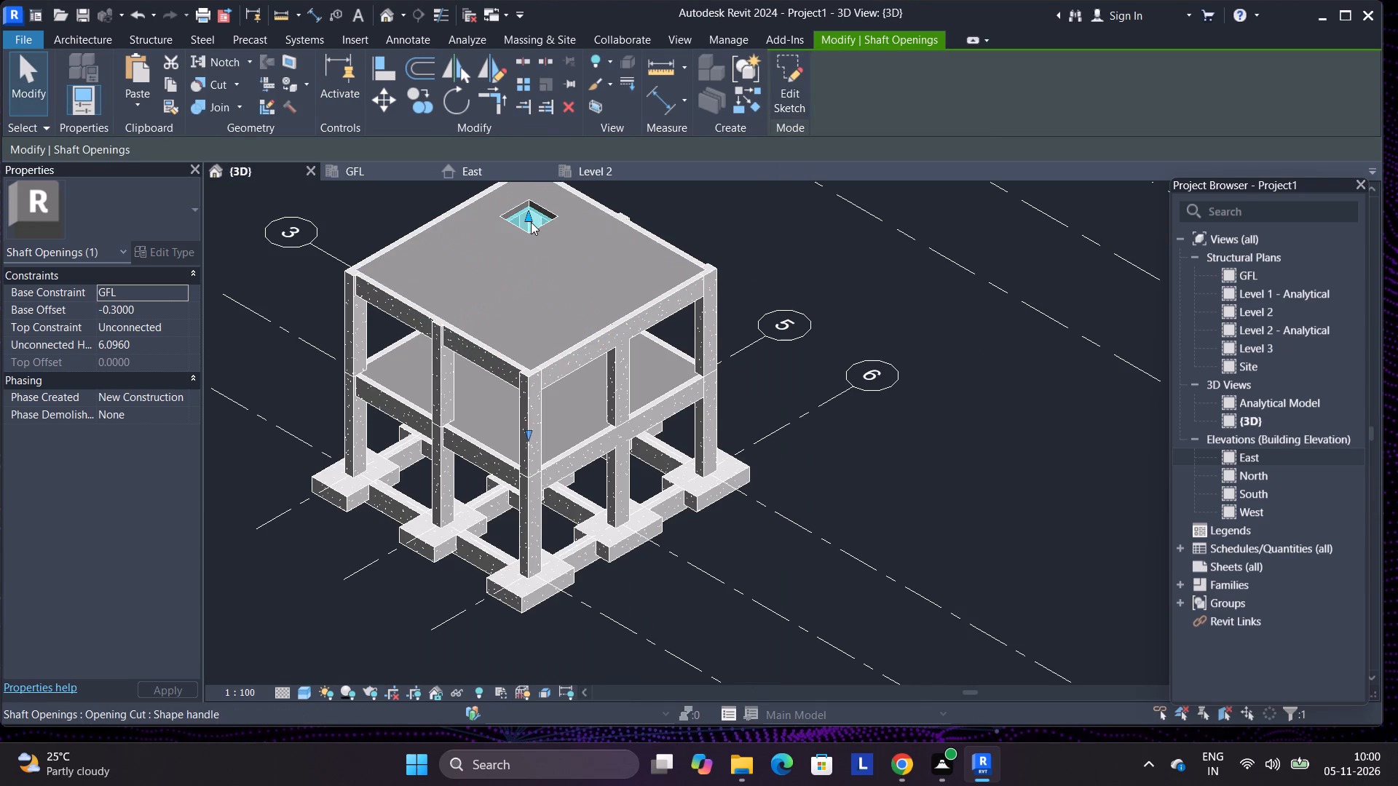
left_click(531, 226)
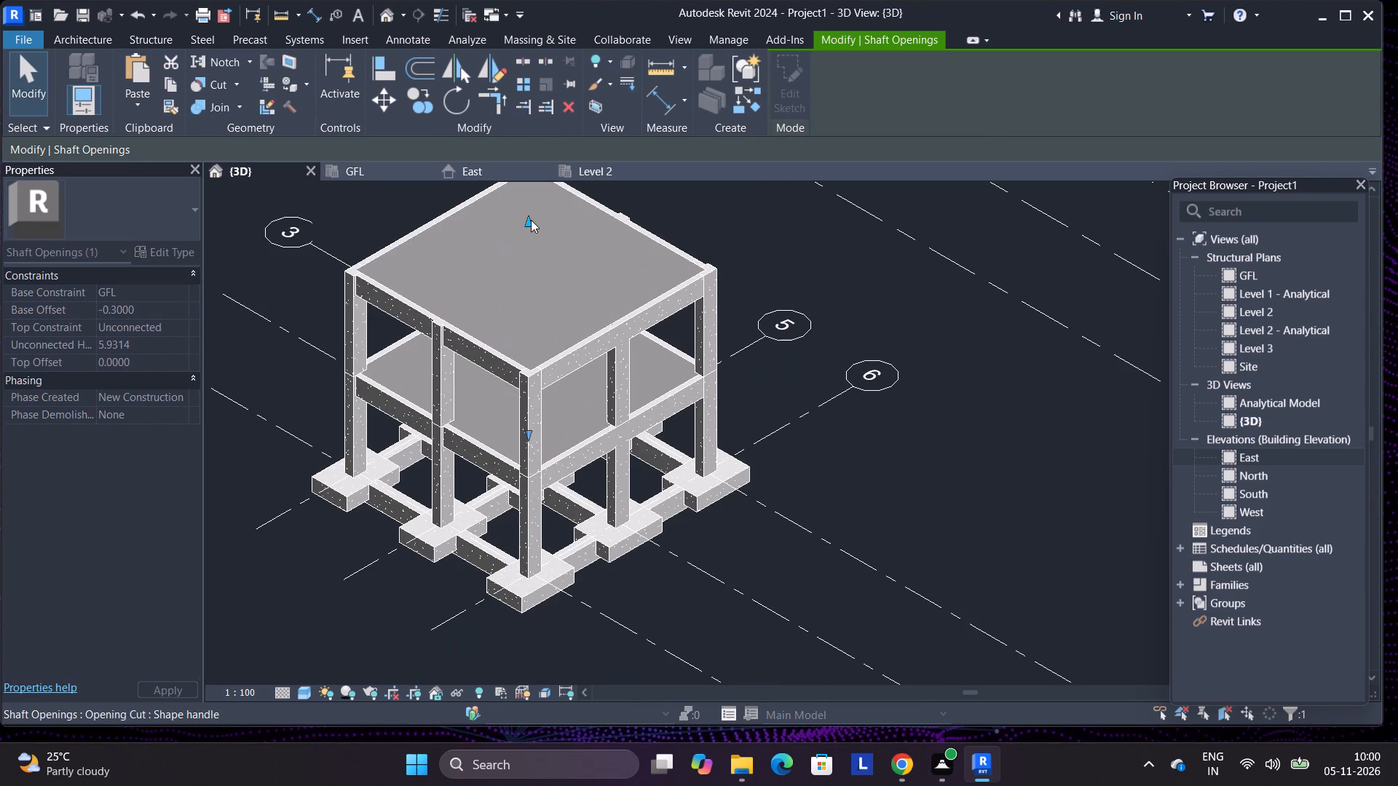
Examine the shaft opening from the side in the 3D view, reapplying the Shaded visual style and Fine detail level.
scroll(533, 352, "down", 3)
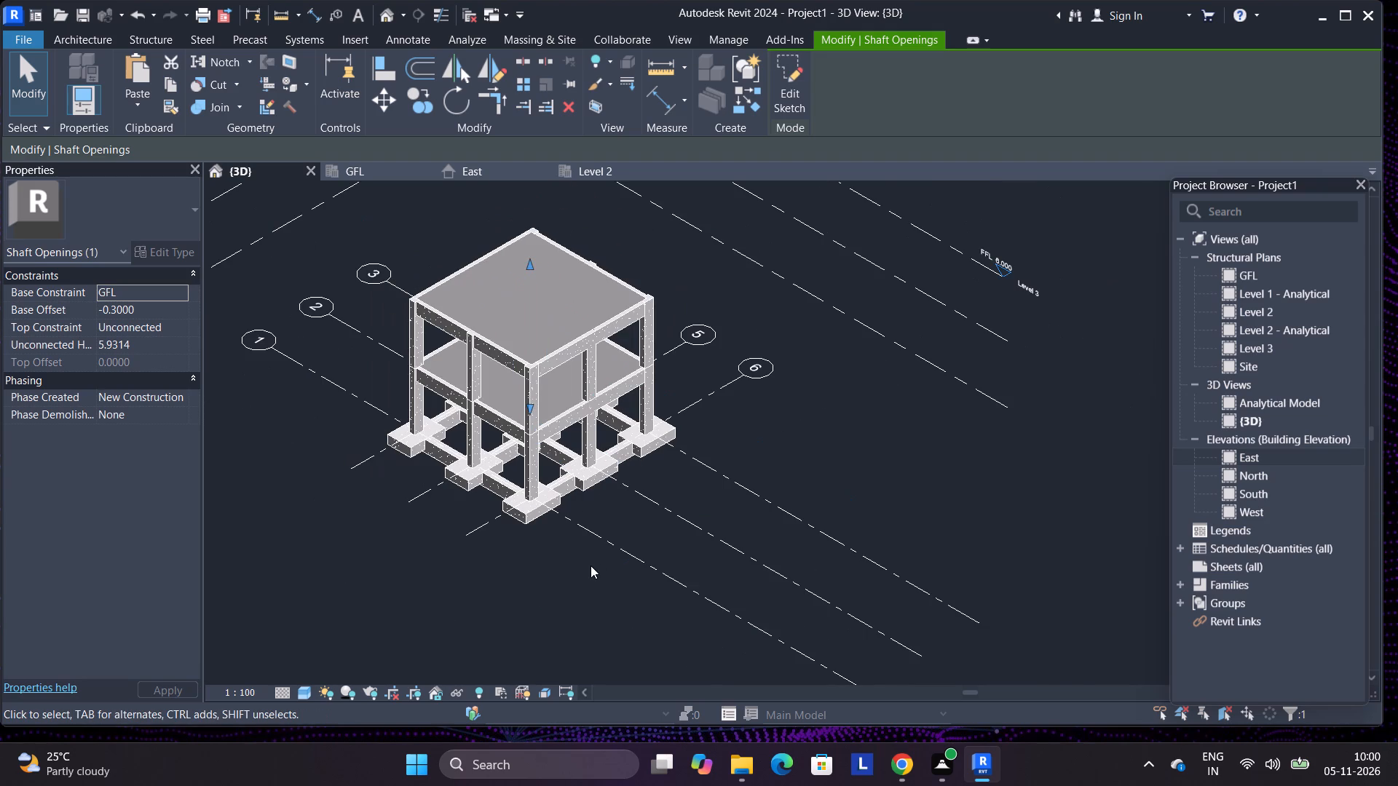
middle_click_drag(591, 561, 514, 278, "shift")
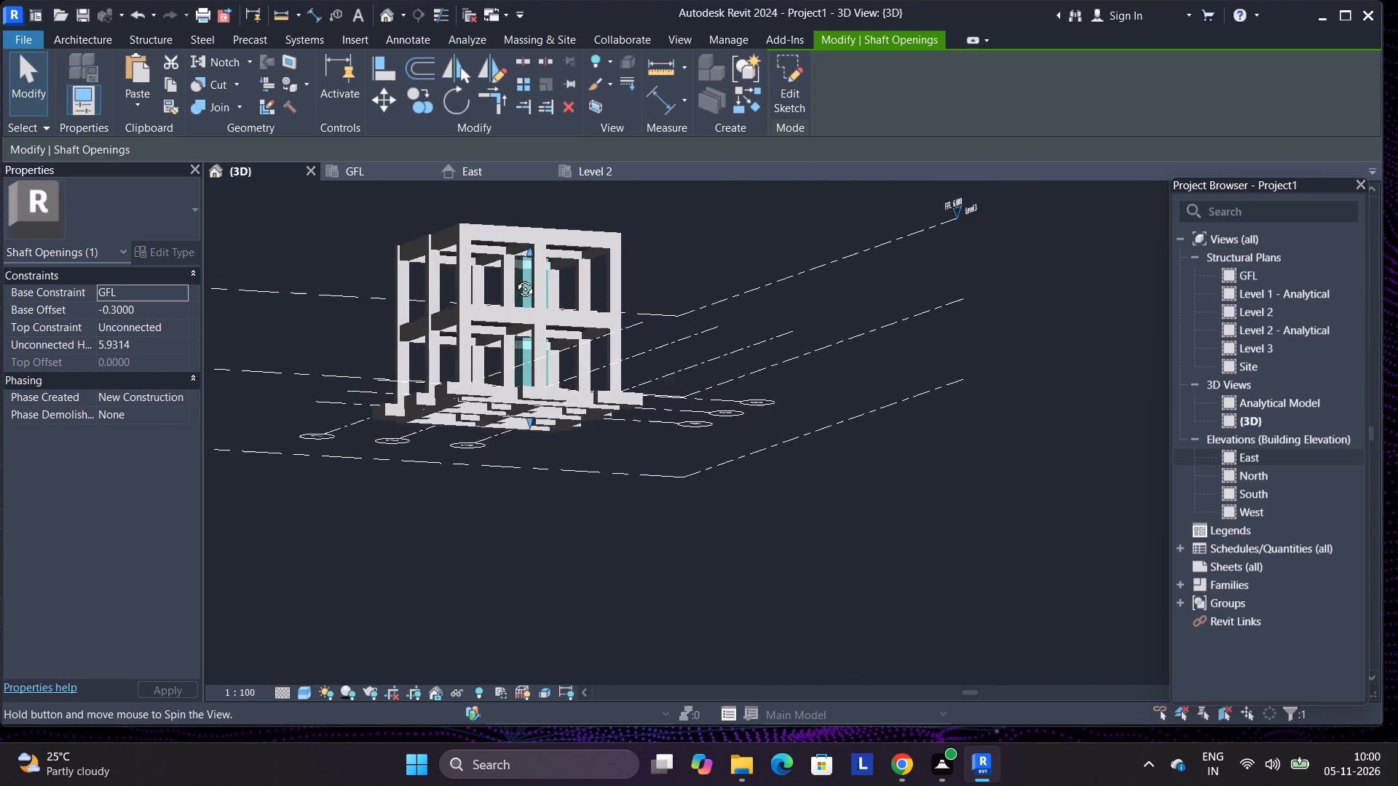
middle_click_drag(514, 278, 190, 267, "shift")
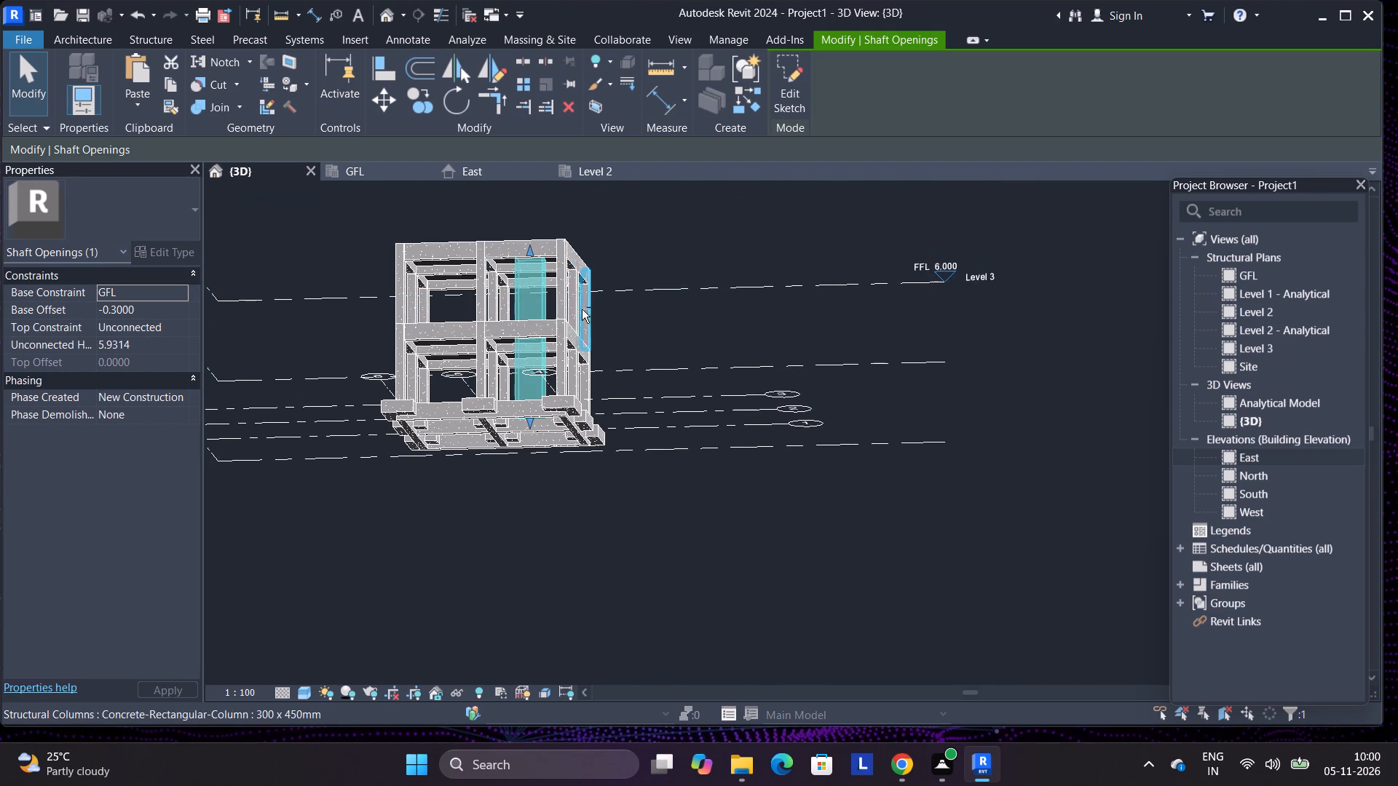
left_click(523, 307)
right_click(527, 306)
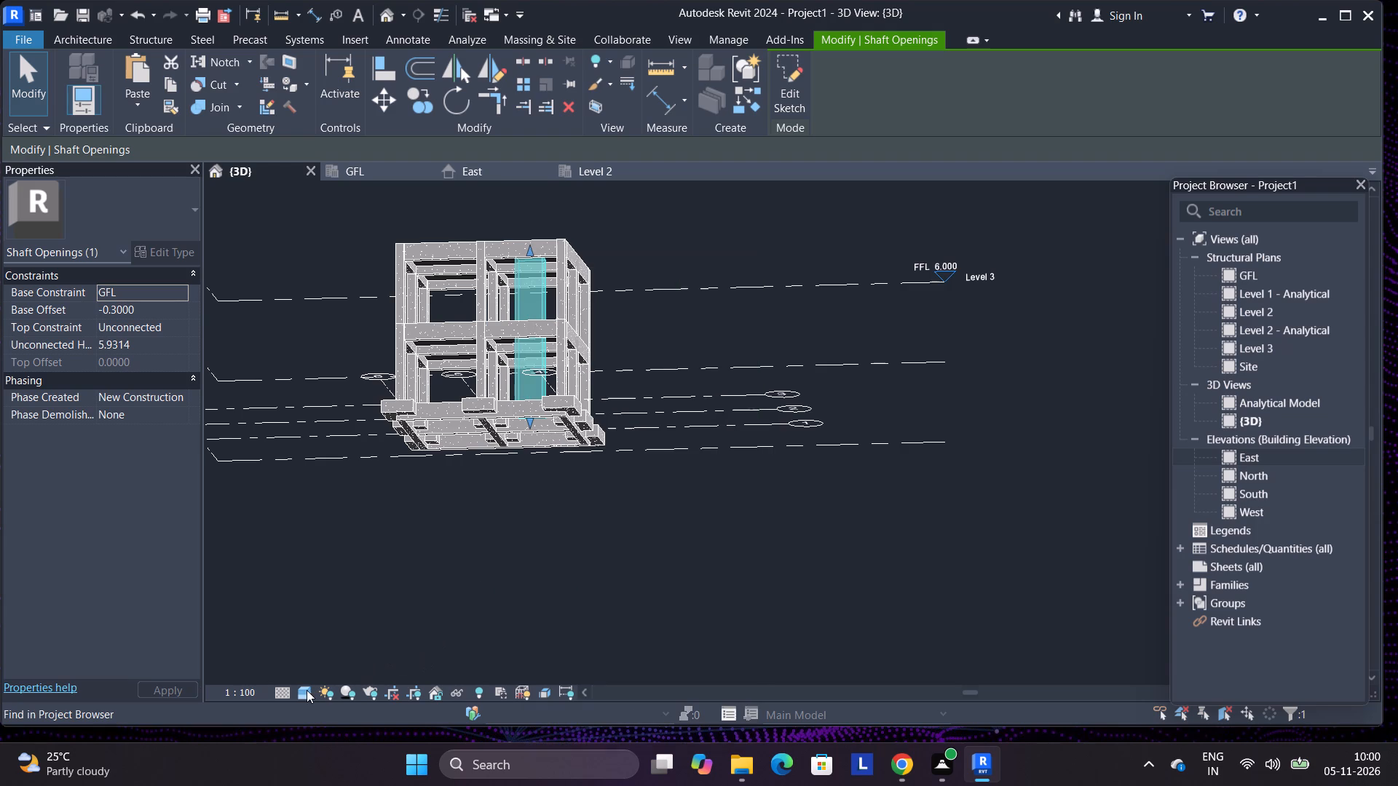
left_click(307, 690)
left_click(310, 622)
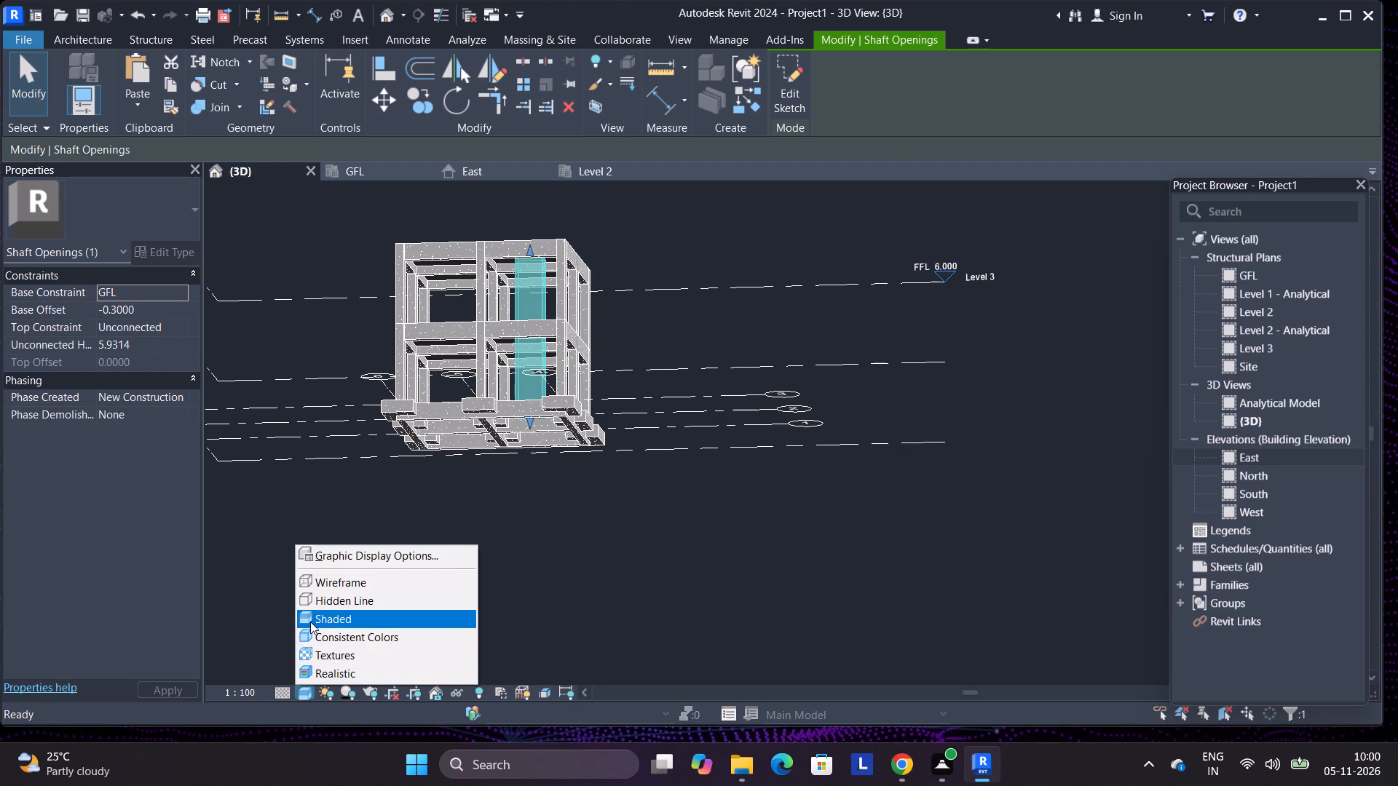
left_click(280, 688)
left_click(285, 672)
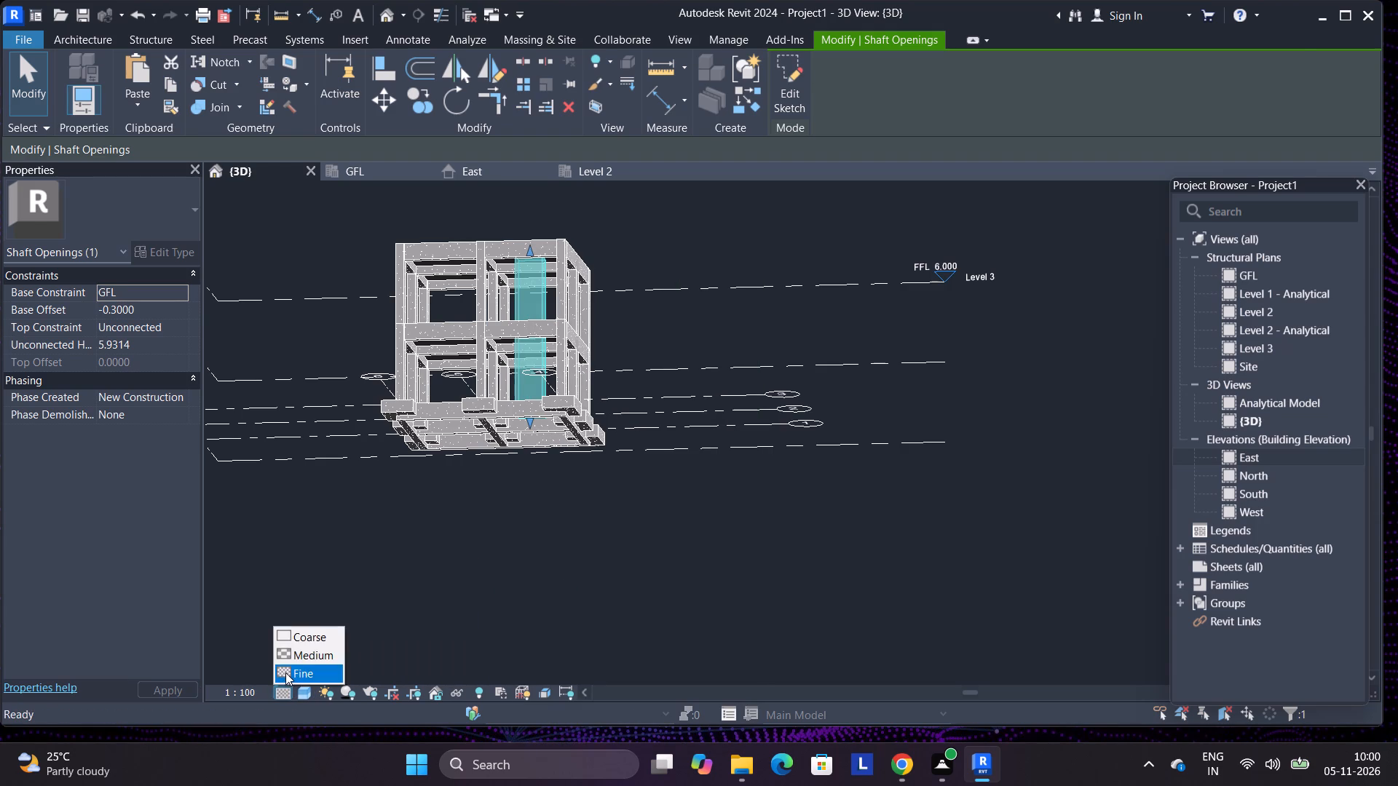
scroll(514, 386, "up", 5)
scroll(499, 432, "down", 5)
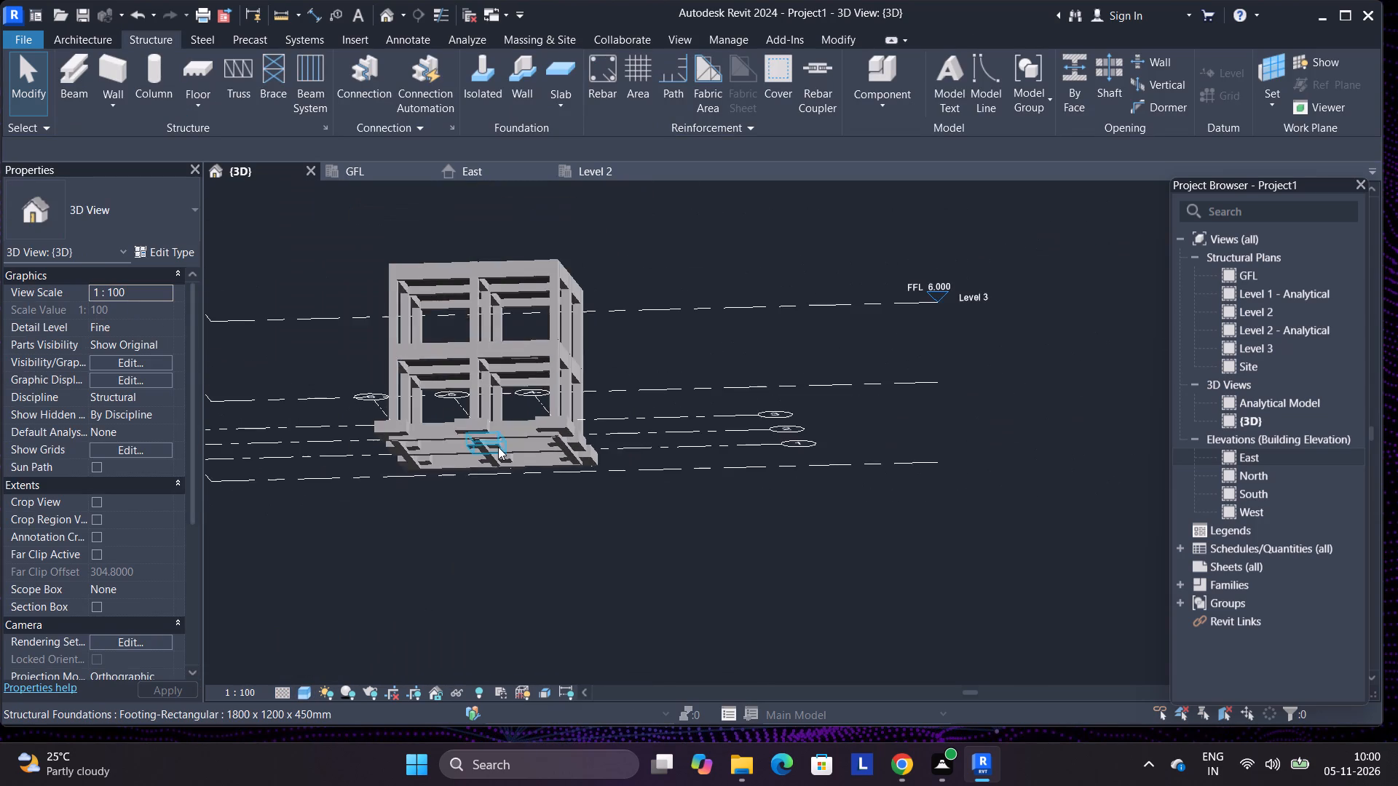
scroll(498, 447, "down", 1)
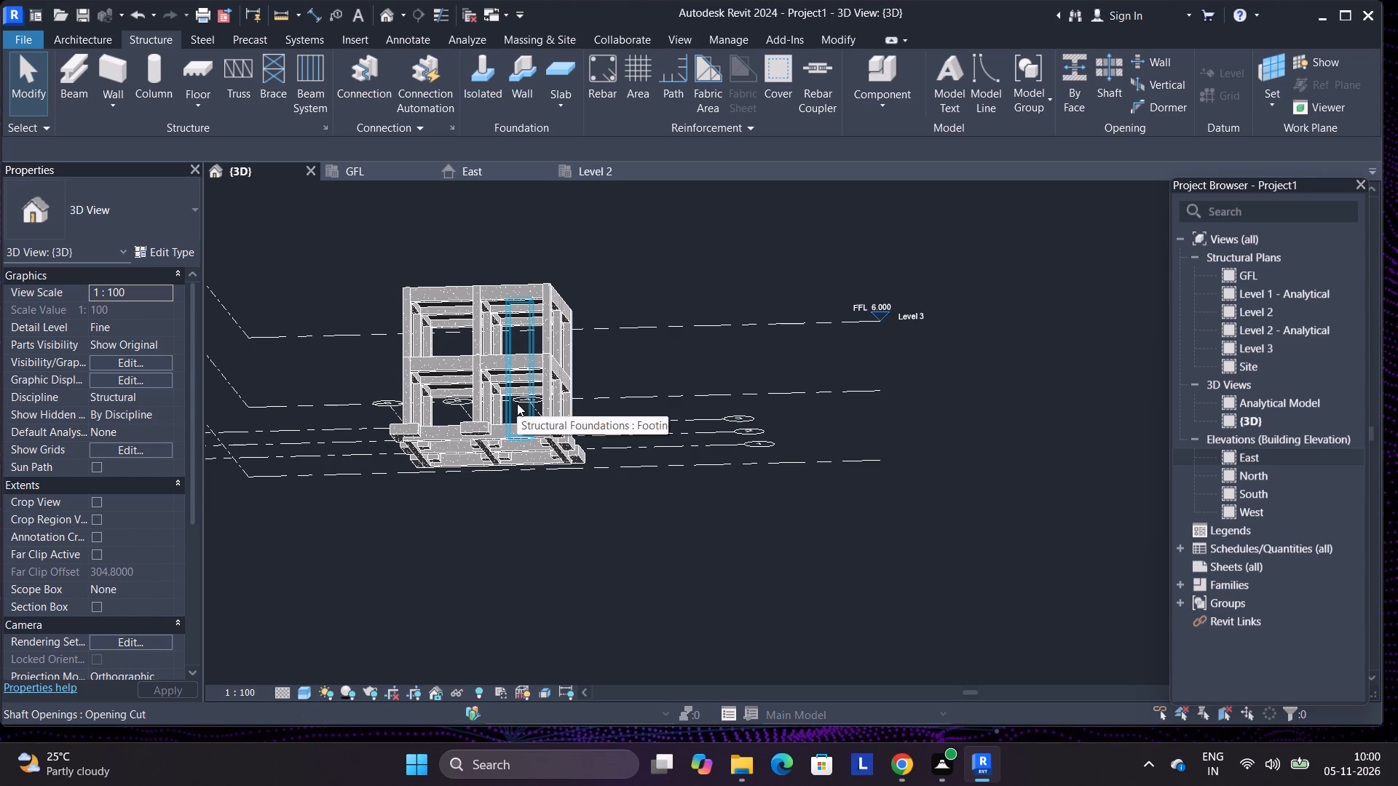
In the 3D view, raise the top of the shaft opening through the Level 3 floor, to an unconnected height of about 6.65 m.
middle_click_drag(517, 400, 487, 444, "ctrl")
scroll(517, 400, "down", 1, "ctrl")
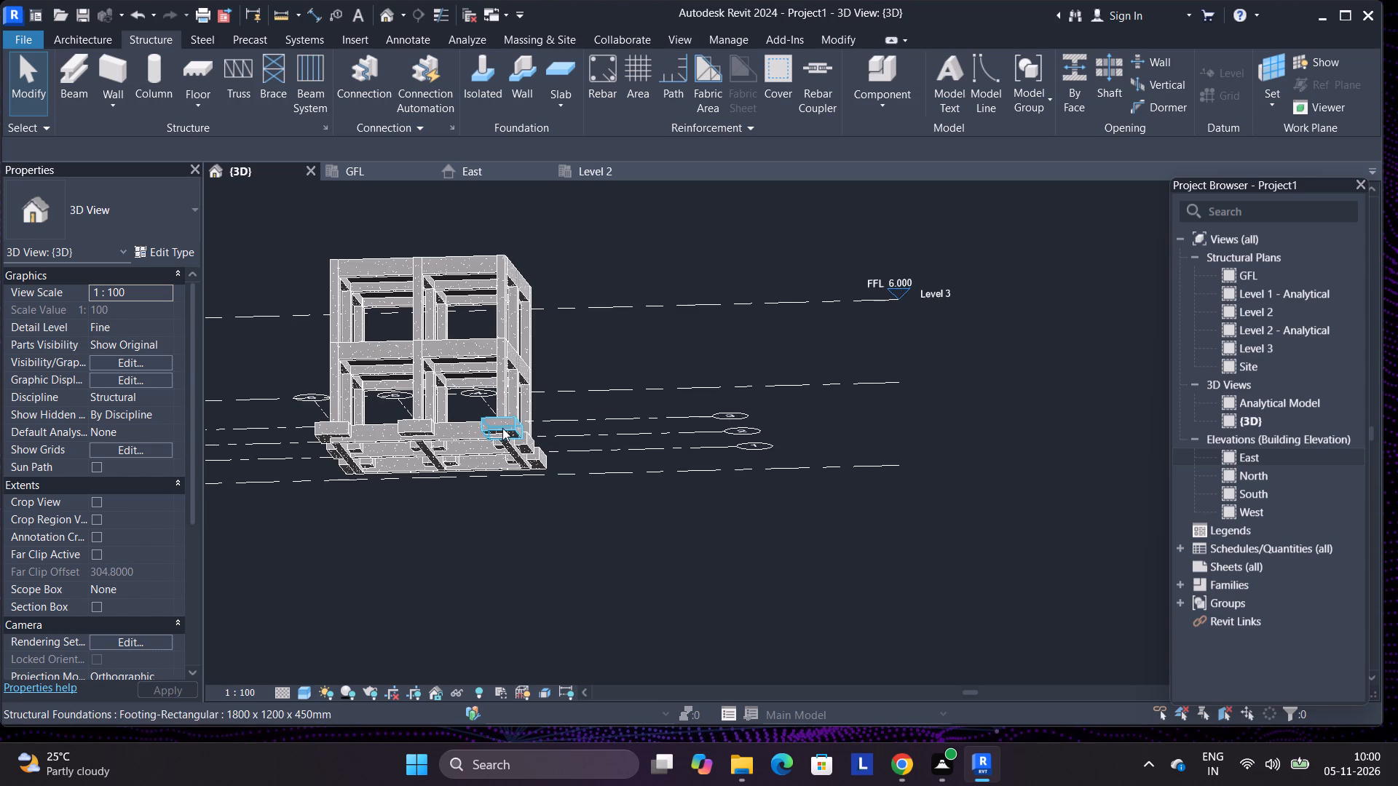
middle_click_drag(503, 425, 324, 565, "shift")
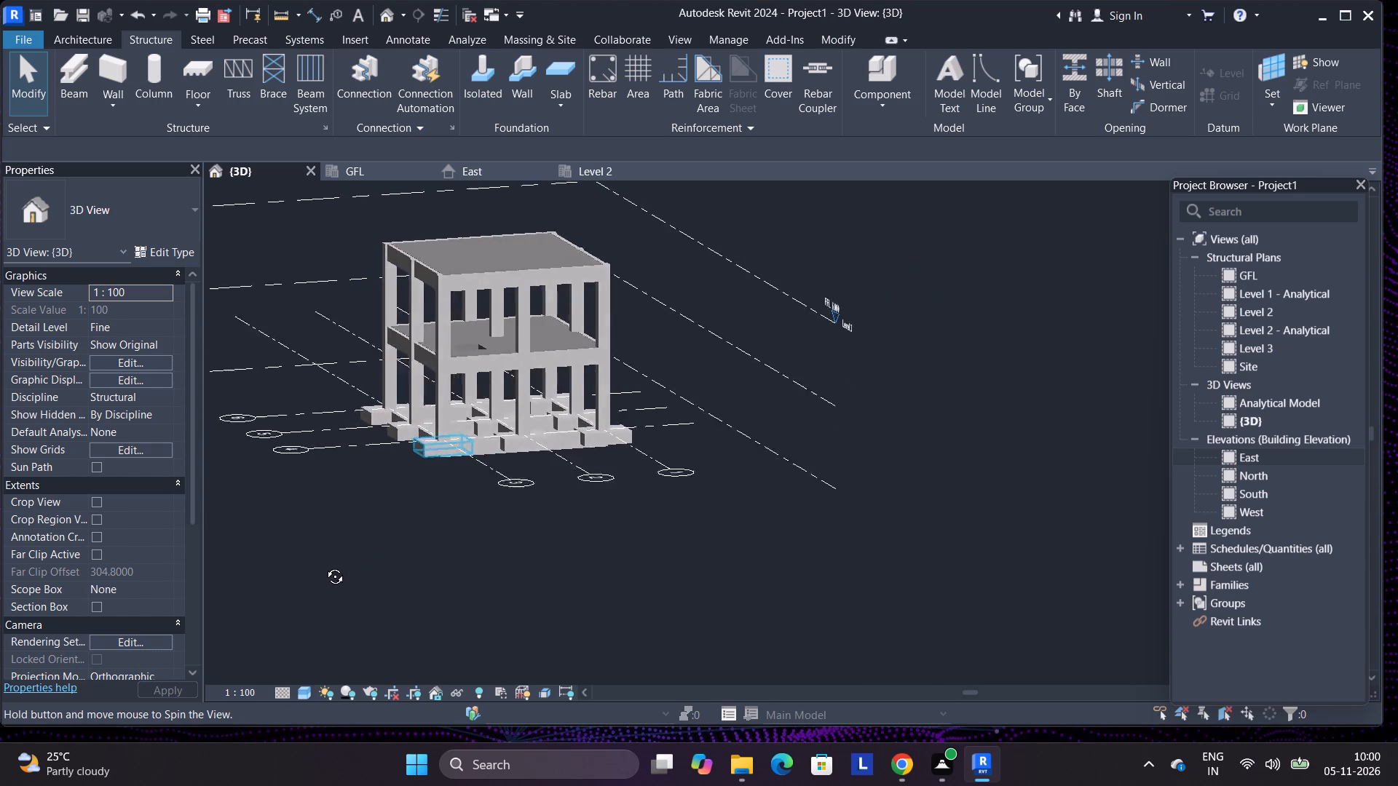
middle_click_drag(324, 565, 514, 608, "shift")
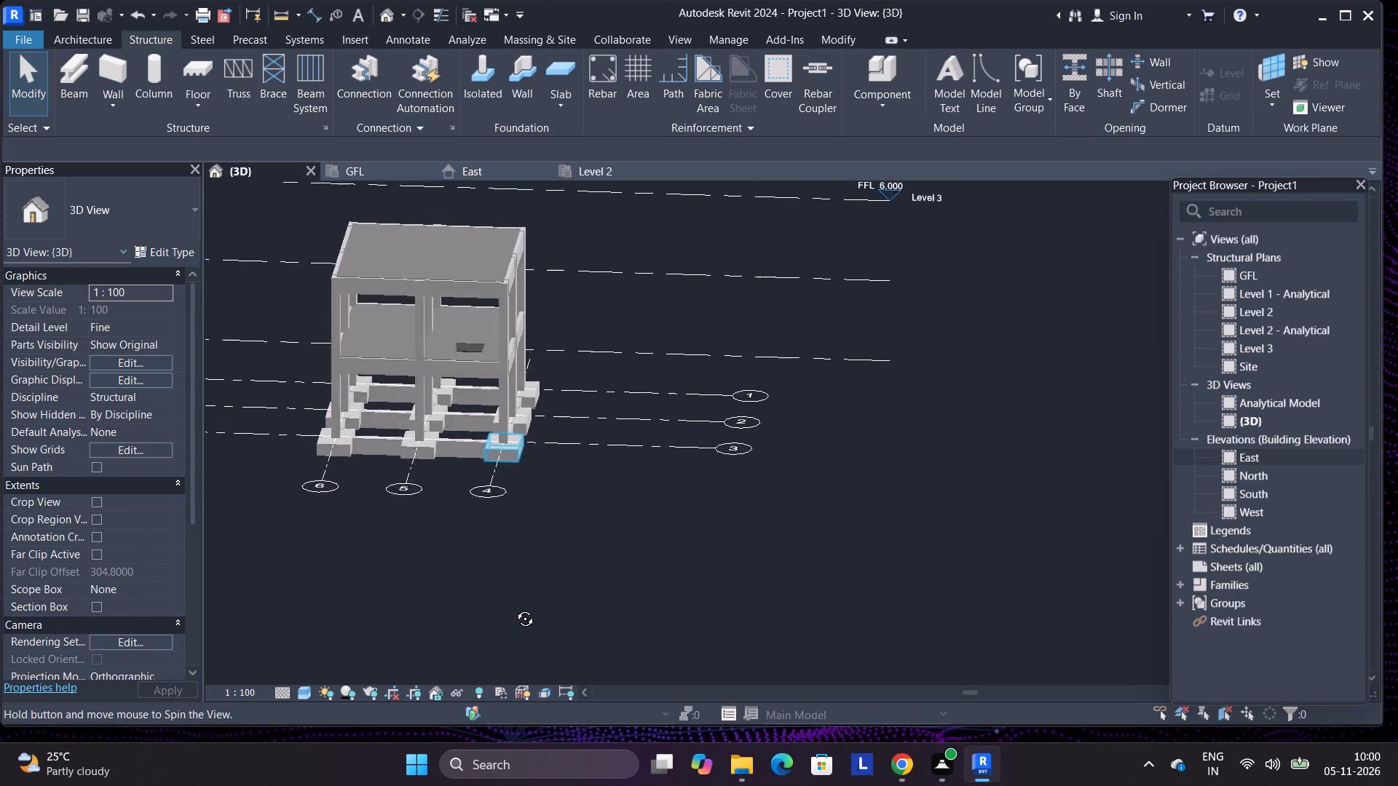
middle_click_drag(514, 608, 532, 479, "shift")
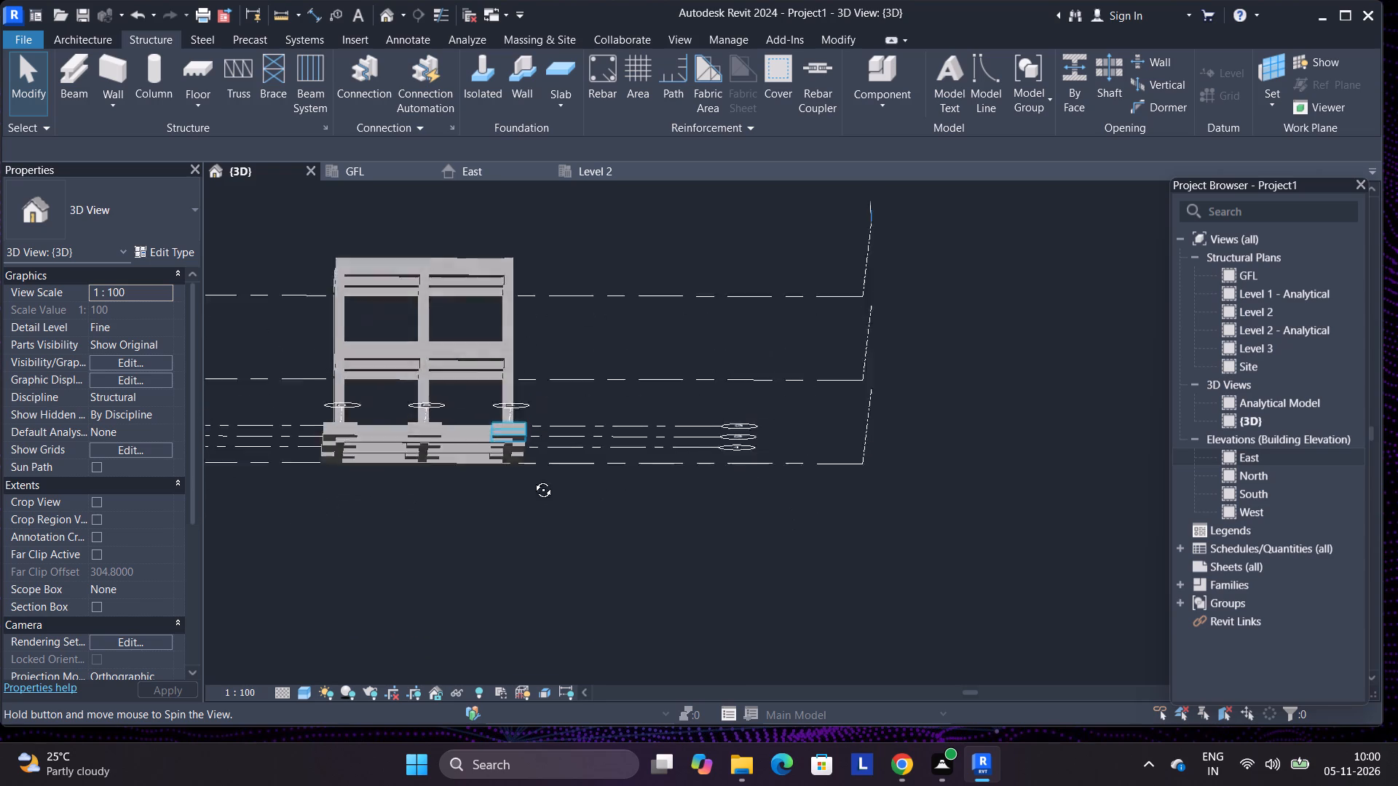
middle_click_drag(532, 479, 545, 555, "shift")
scroll(545, 555, "up", 1, "shift")
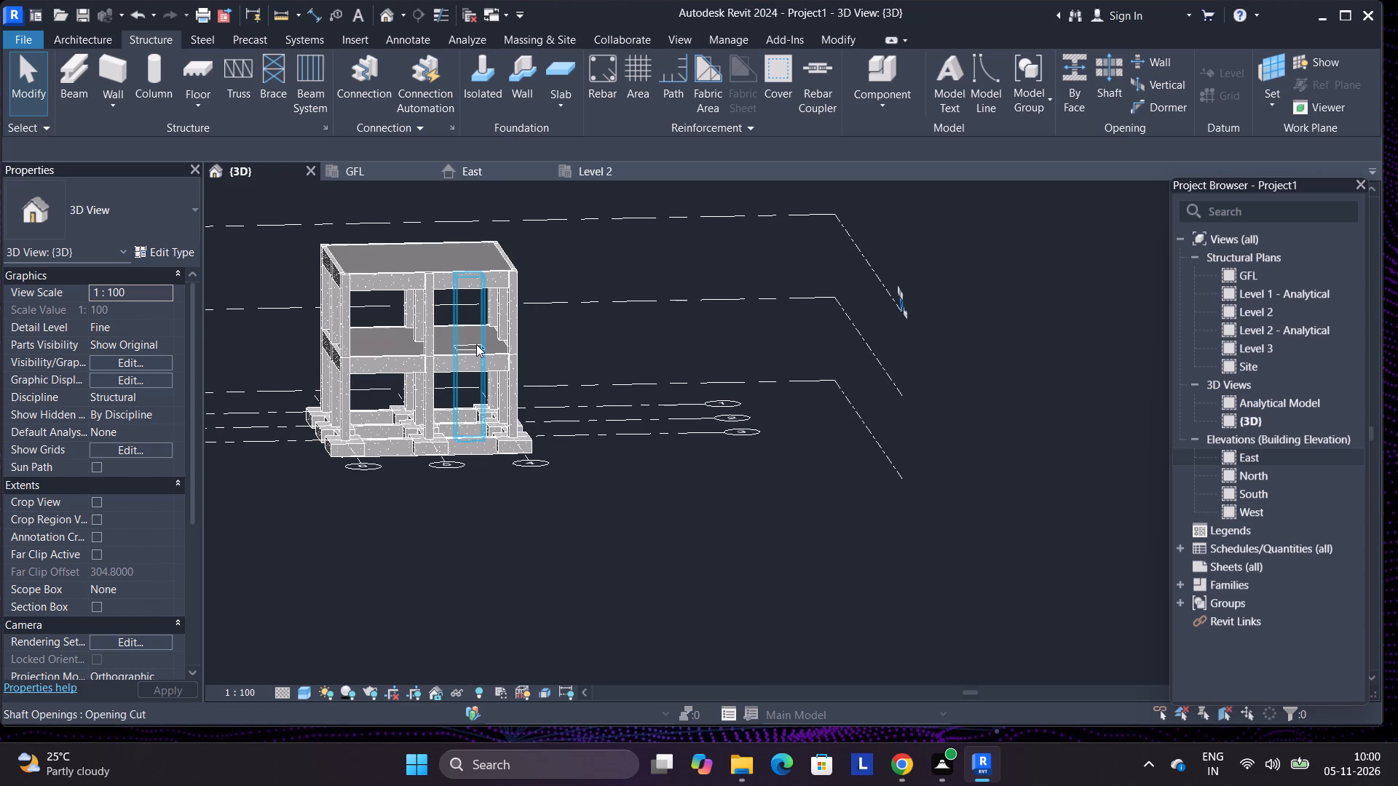
left_click(482, 338)
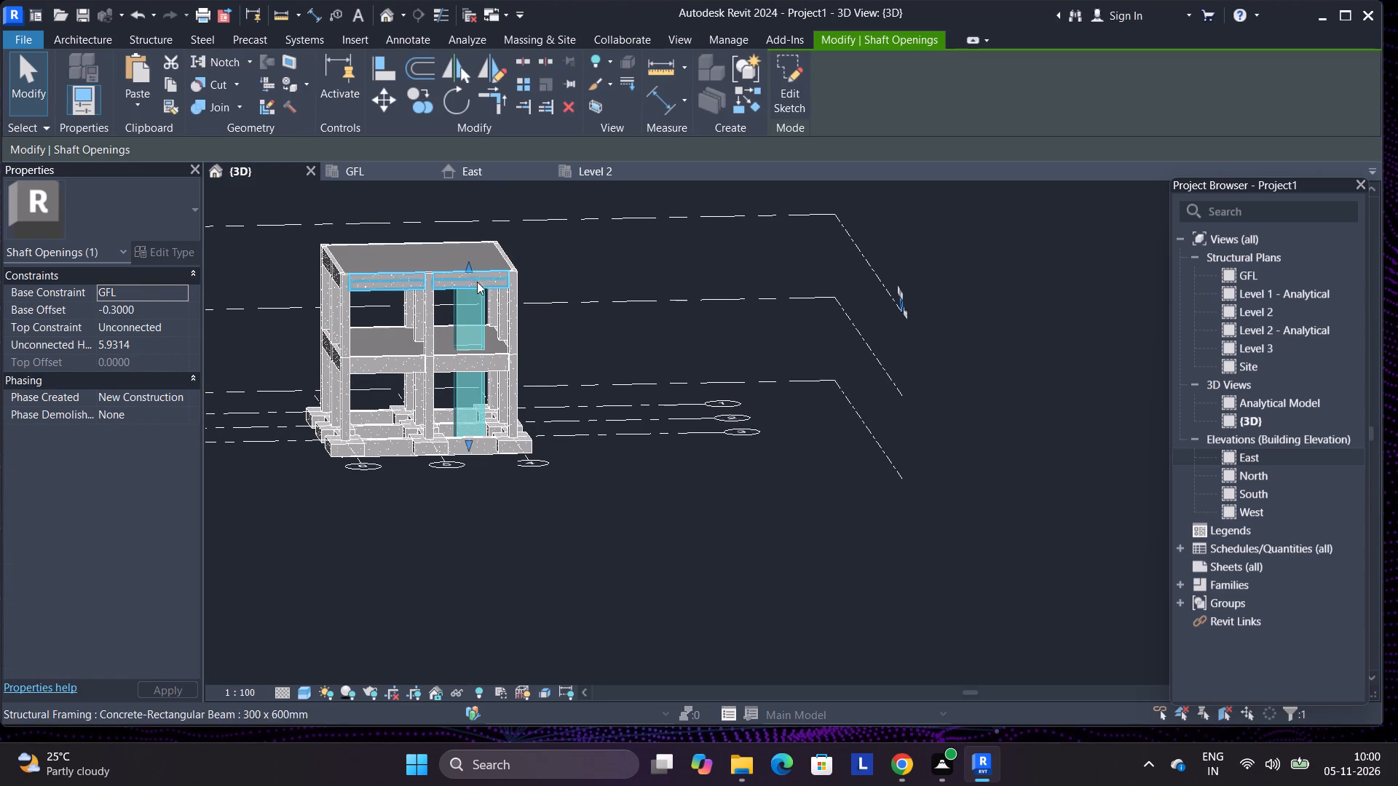
left_click_drag(469, 268, 467, 254)
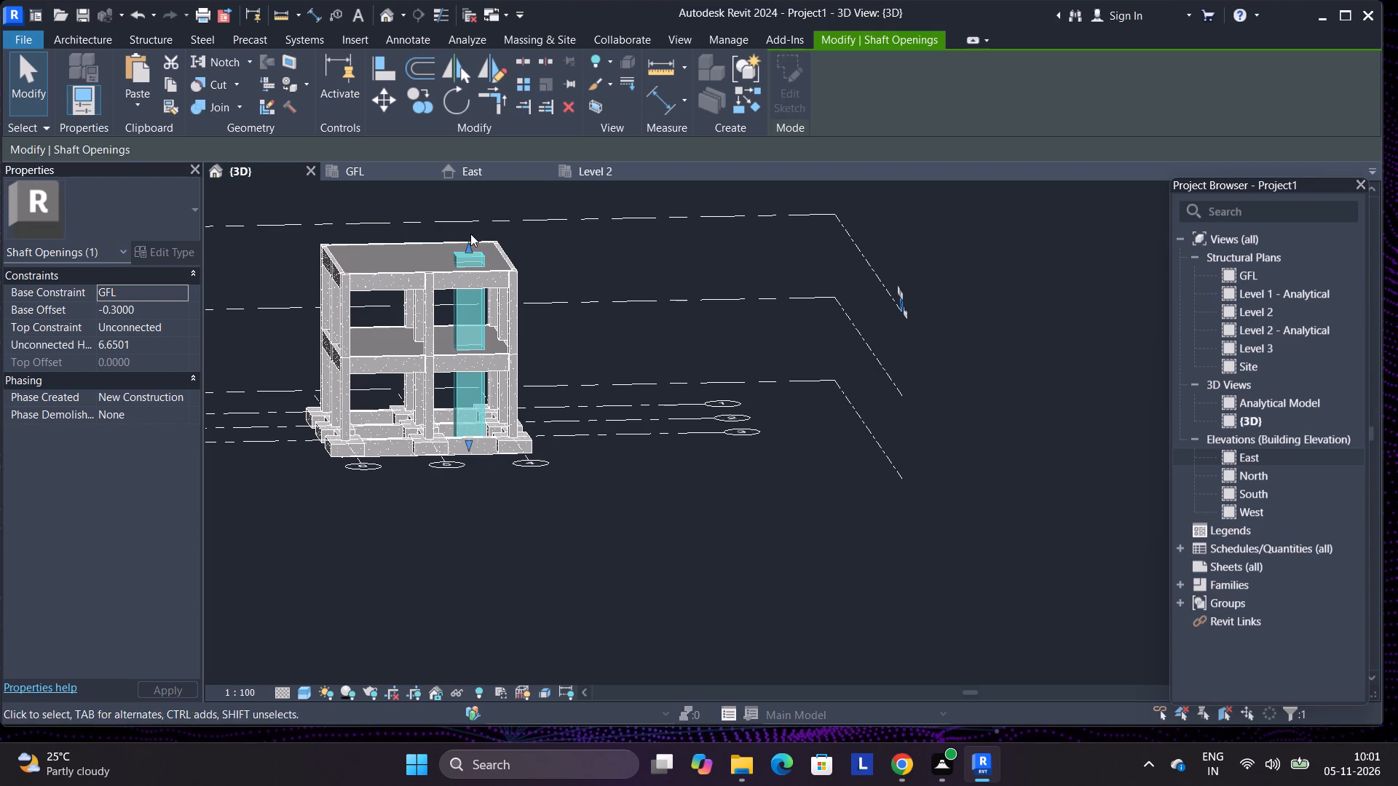
left_click(285, 699)
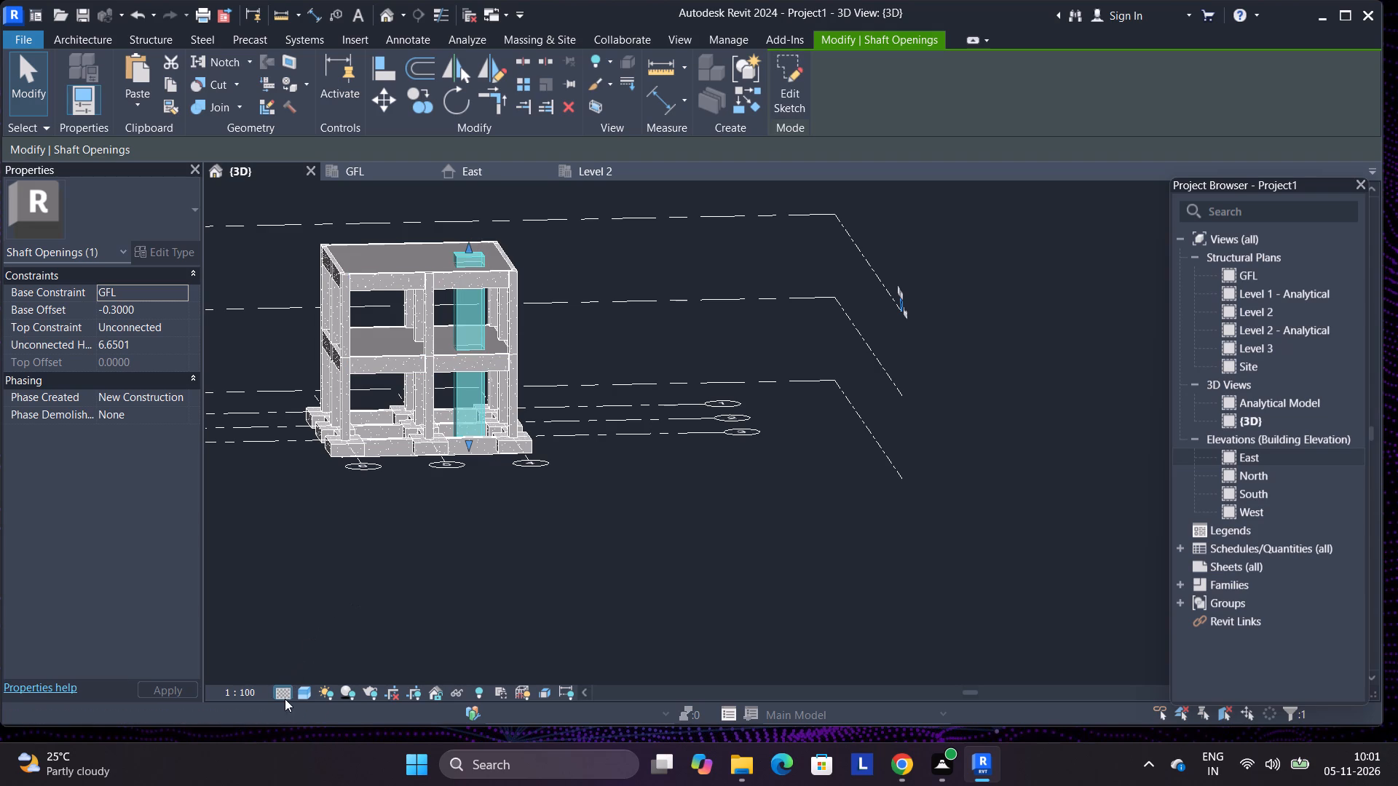
left_click(293, 680)
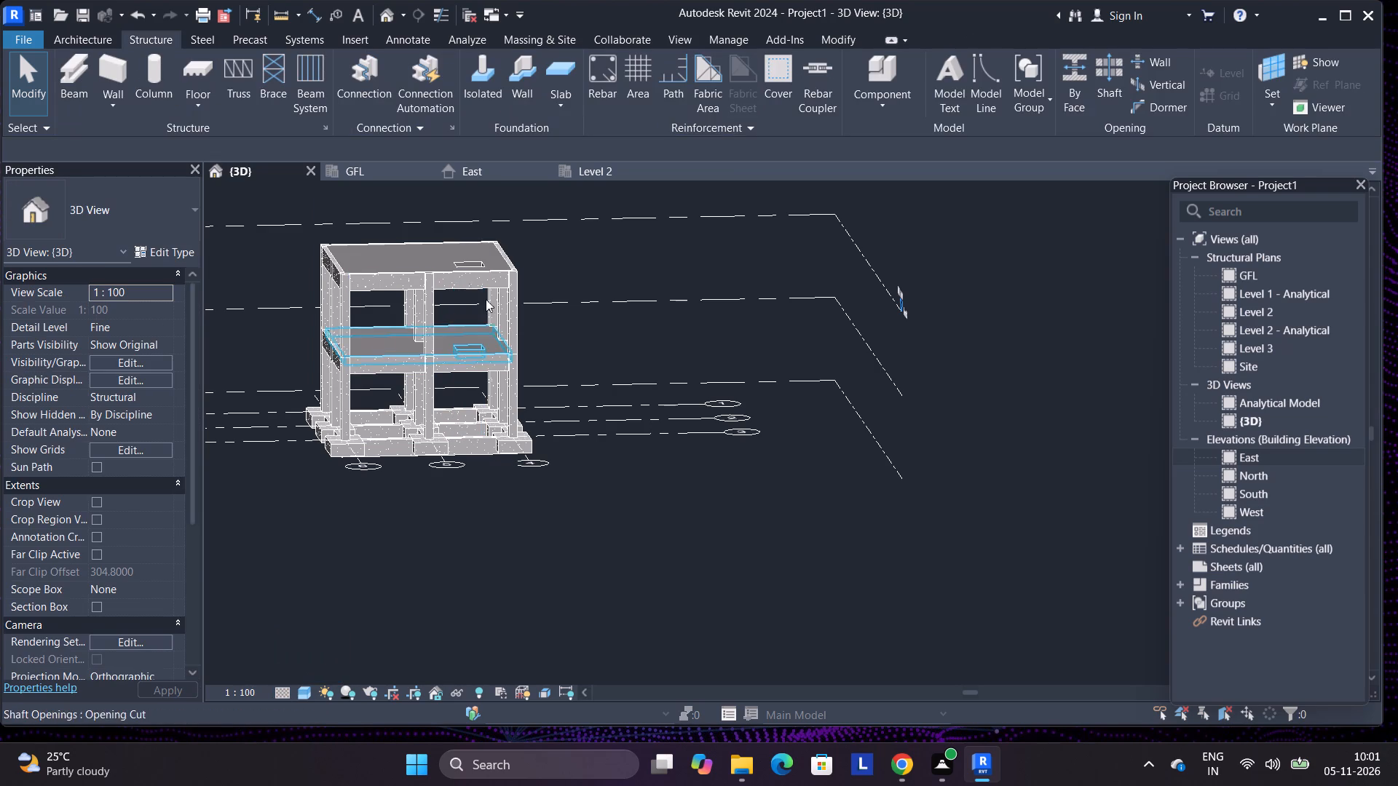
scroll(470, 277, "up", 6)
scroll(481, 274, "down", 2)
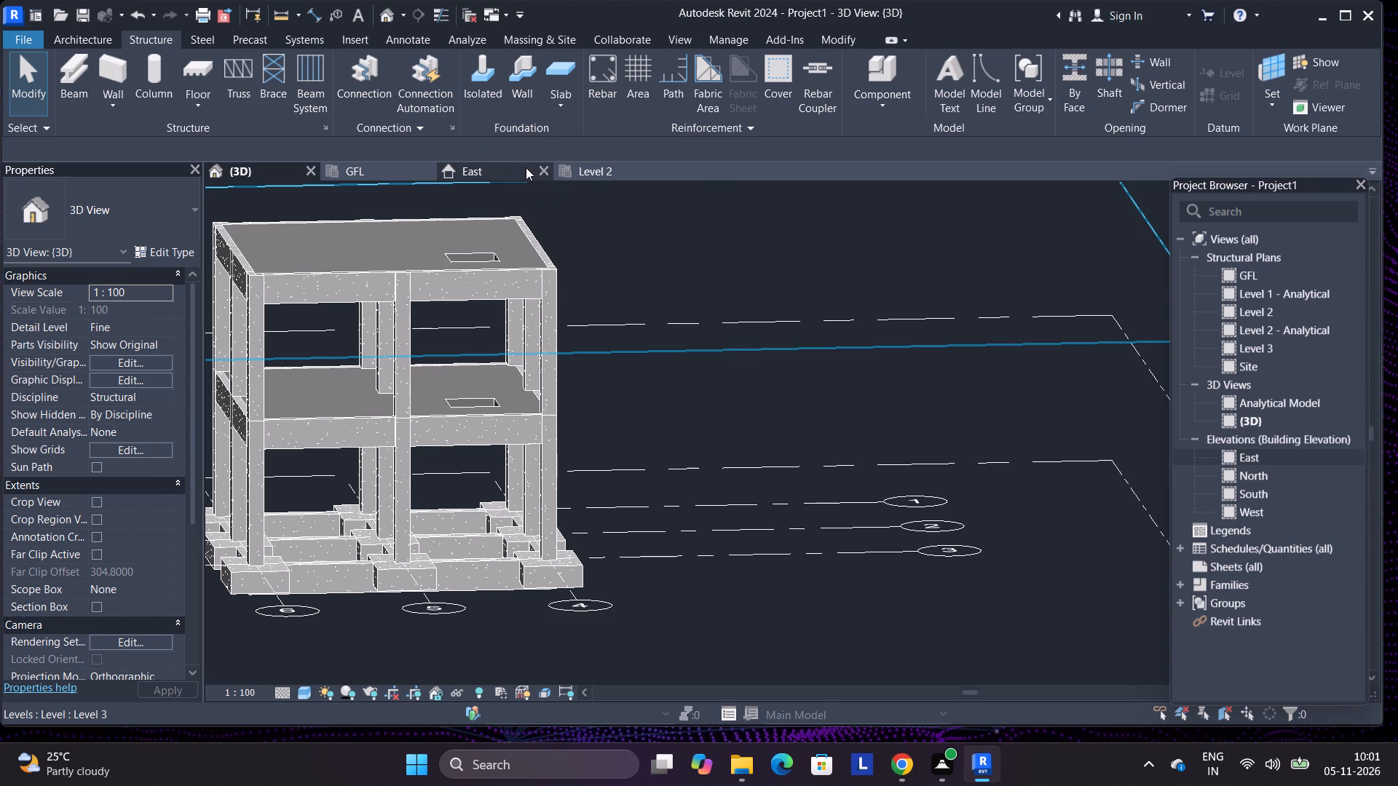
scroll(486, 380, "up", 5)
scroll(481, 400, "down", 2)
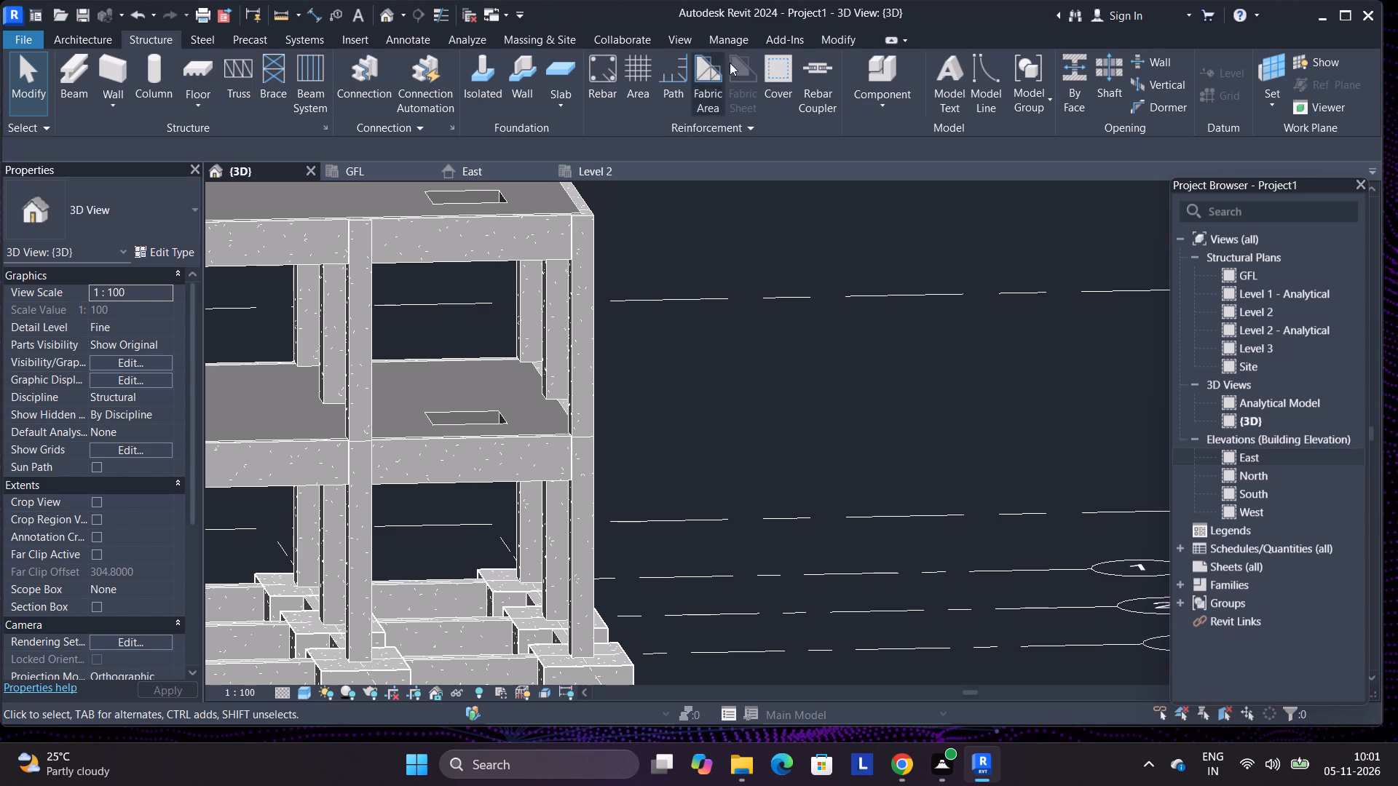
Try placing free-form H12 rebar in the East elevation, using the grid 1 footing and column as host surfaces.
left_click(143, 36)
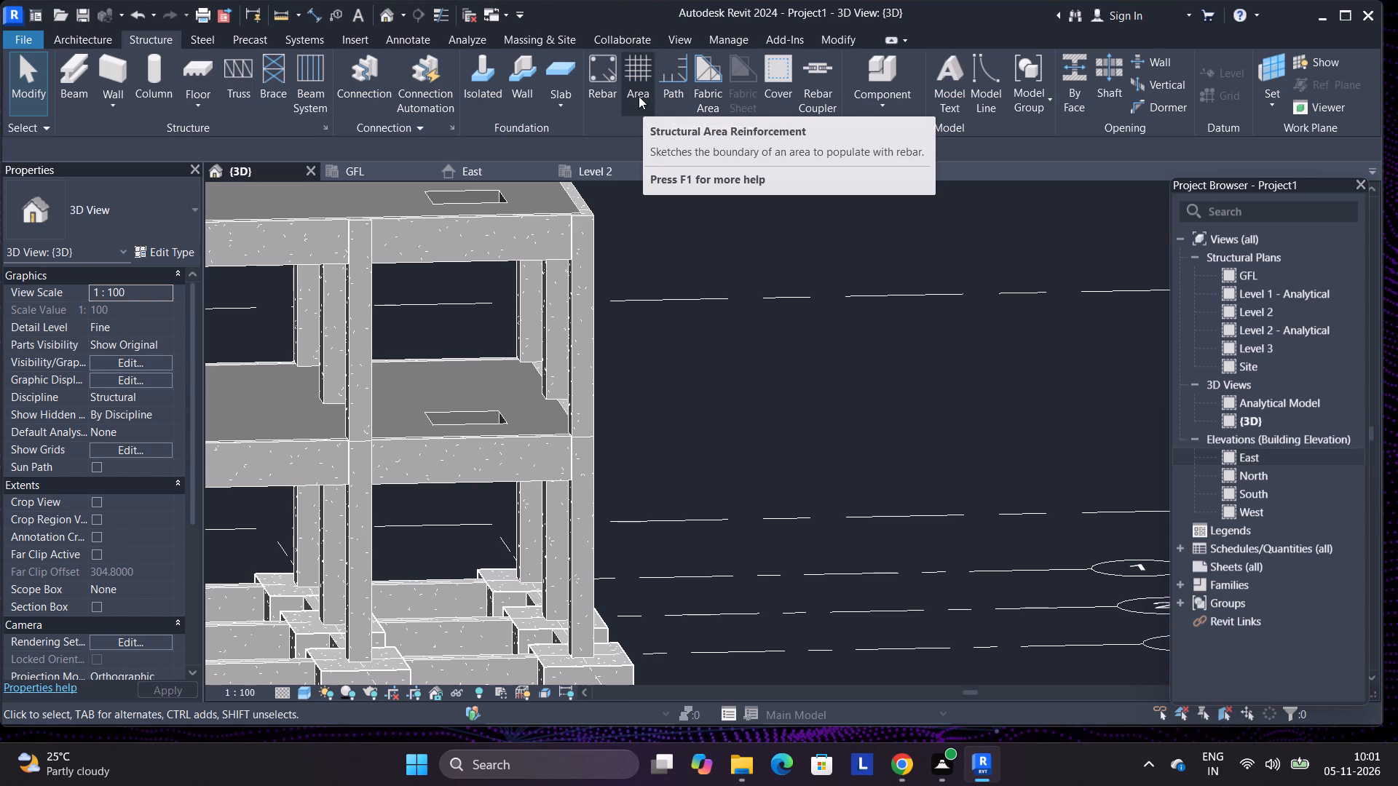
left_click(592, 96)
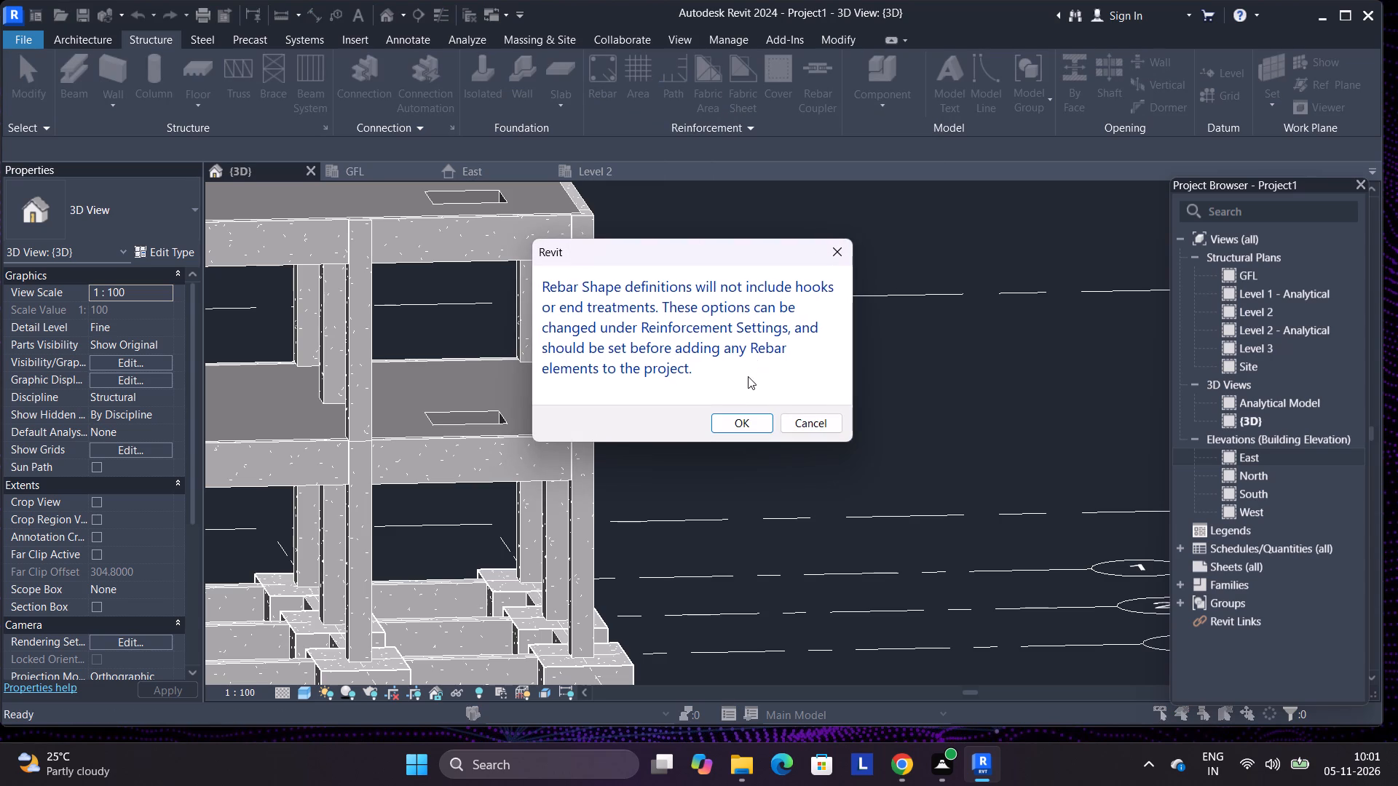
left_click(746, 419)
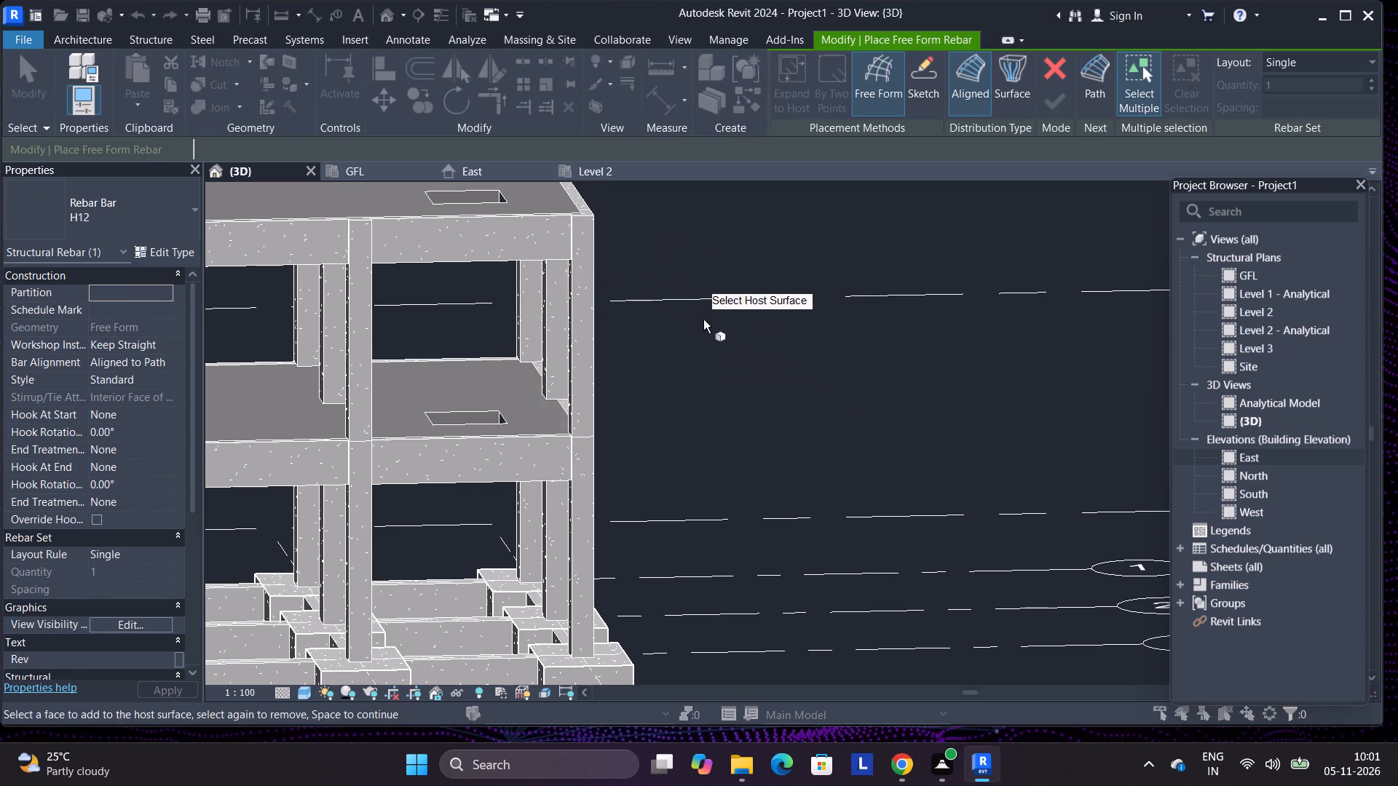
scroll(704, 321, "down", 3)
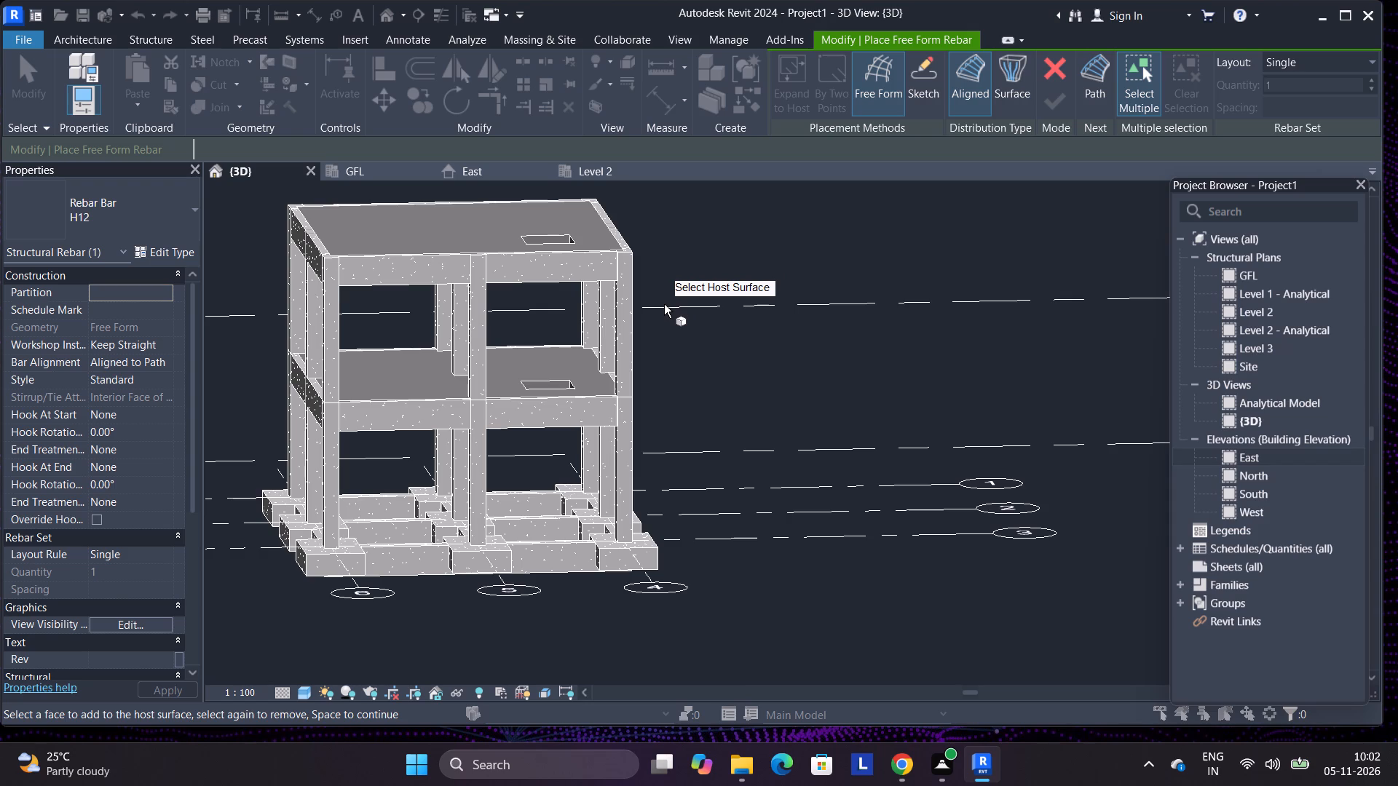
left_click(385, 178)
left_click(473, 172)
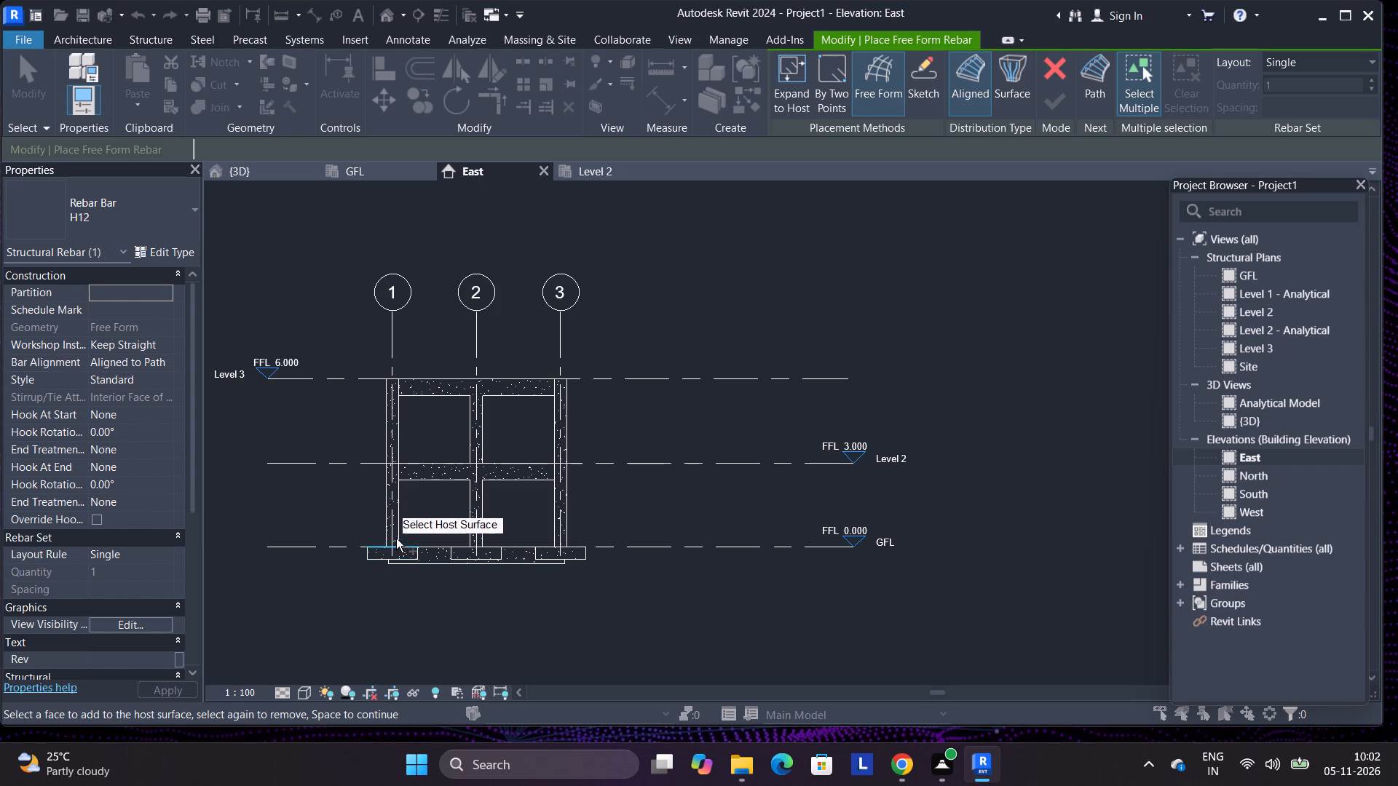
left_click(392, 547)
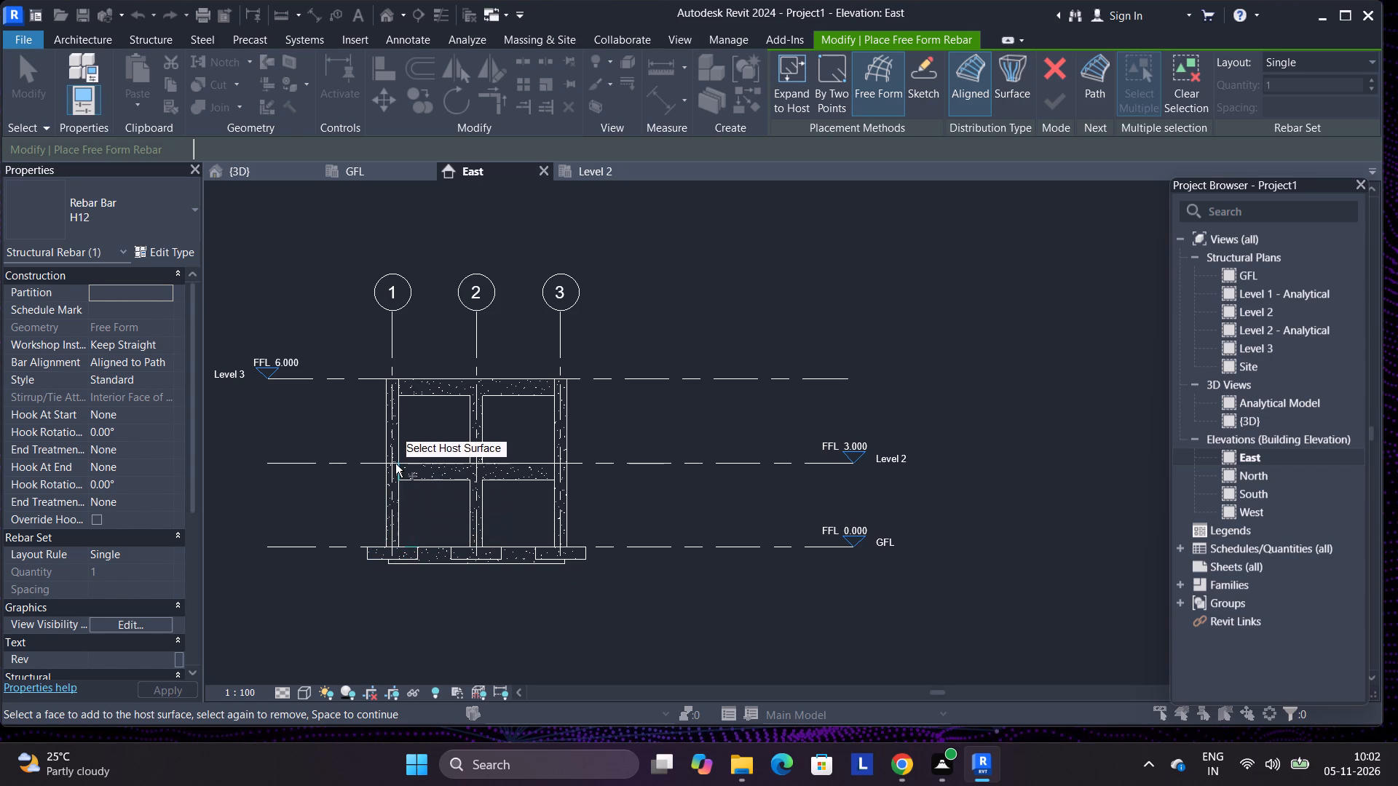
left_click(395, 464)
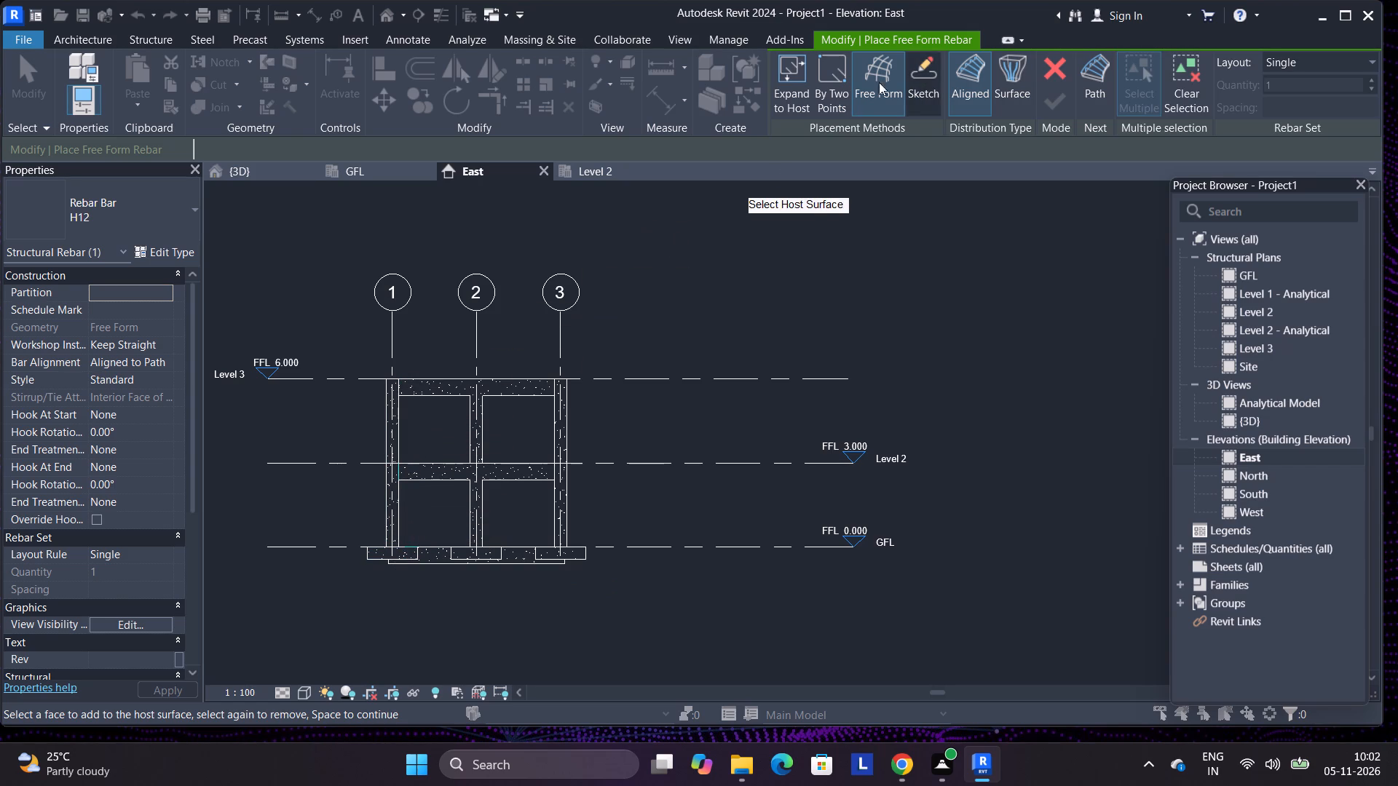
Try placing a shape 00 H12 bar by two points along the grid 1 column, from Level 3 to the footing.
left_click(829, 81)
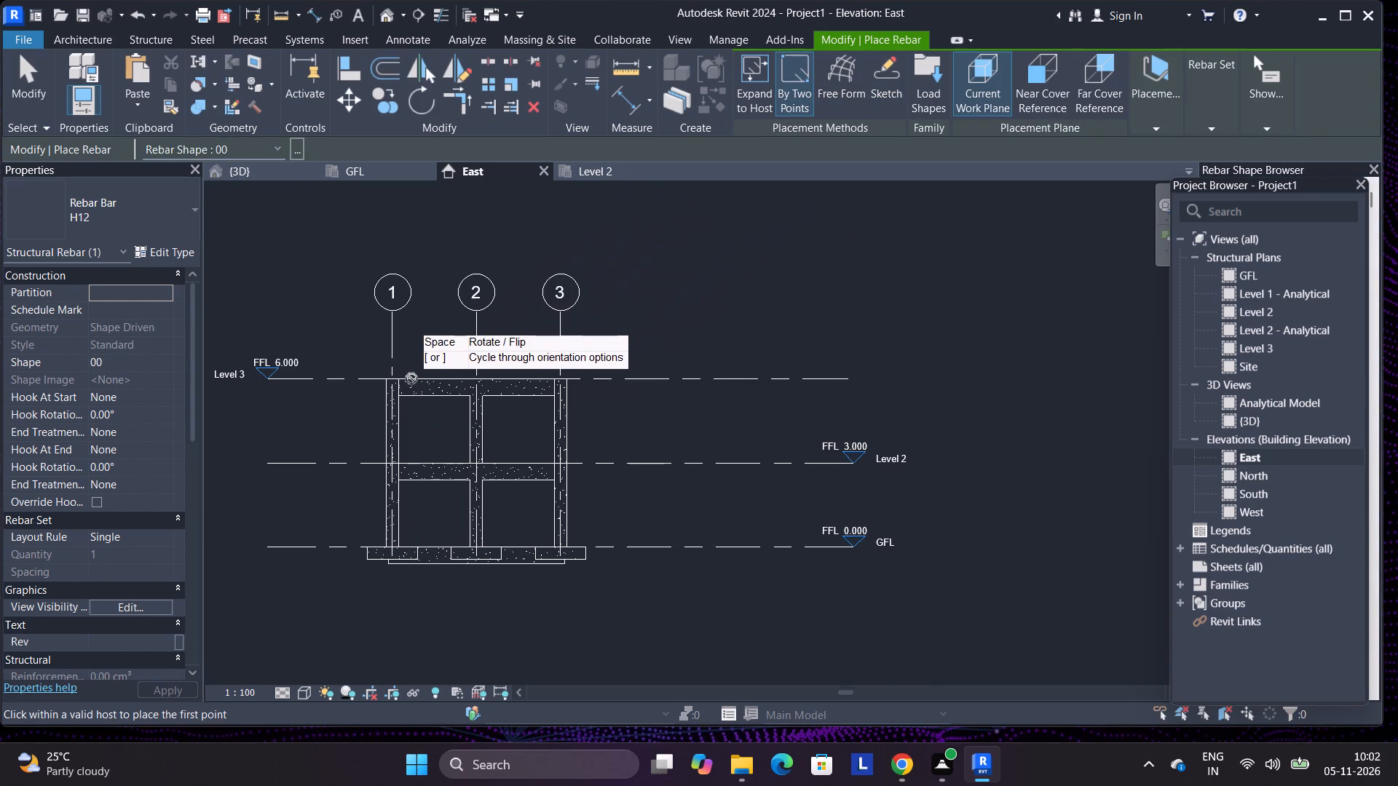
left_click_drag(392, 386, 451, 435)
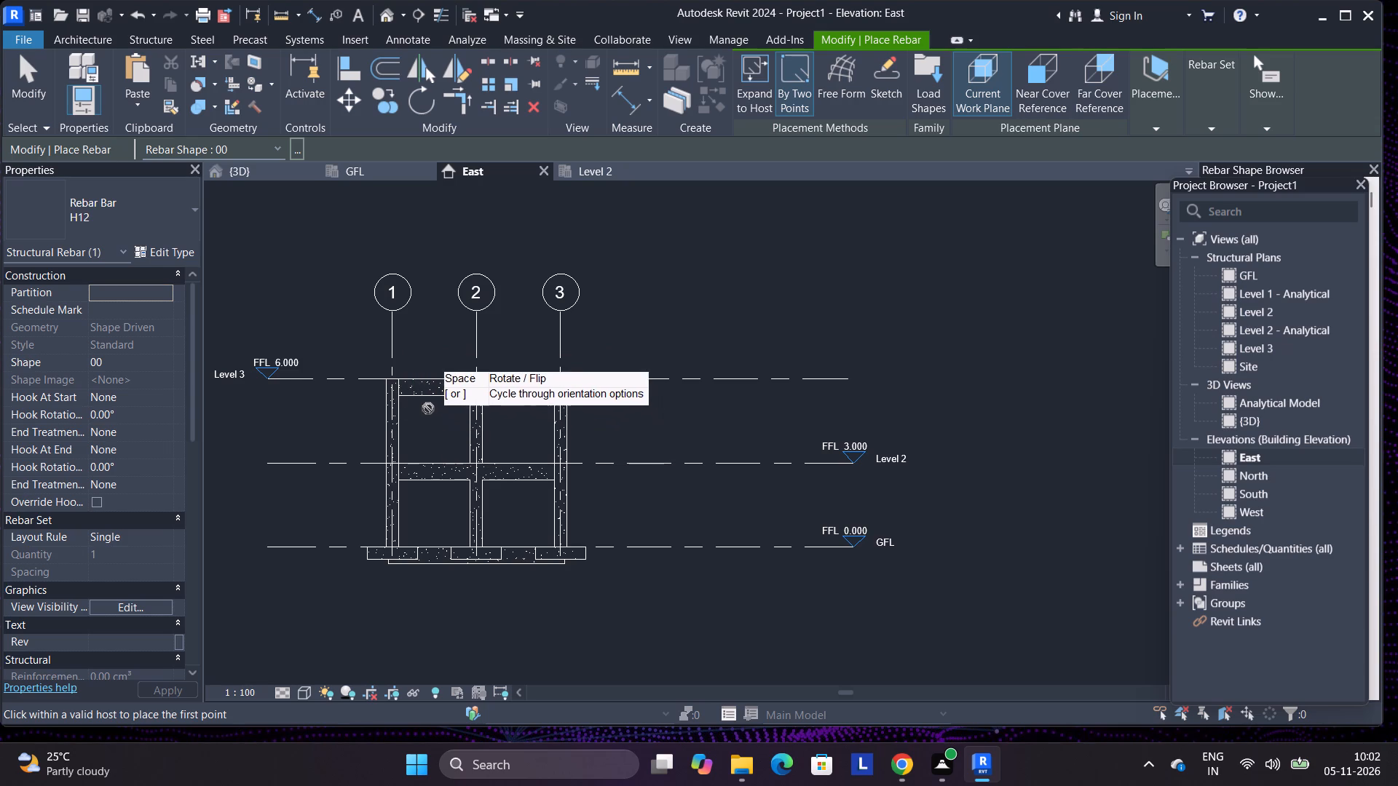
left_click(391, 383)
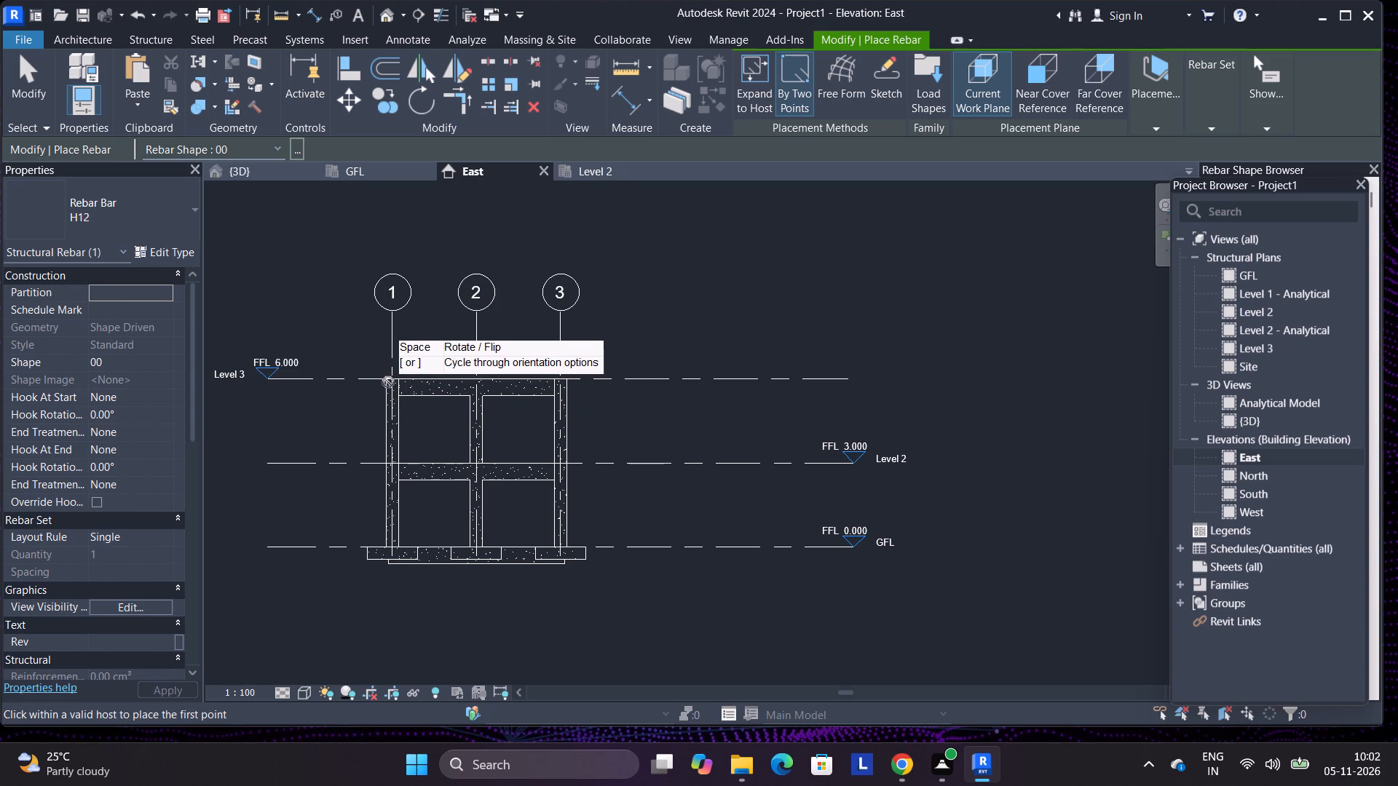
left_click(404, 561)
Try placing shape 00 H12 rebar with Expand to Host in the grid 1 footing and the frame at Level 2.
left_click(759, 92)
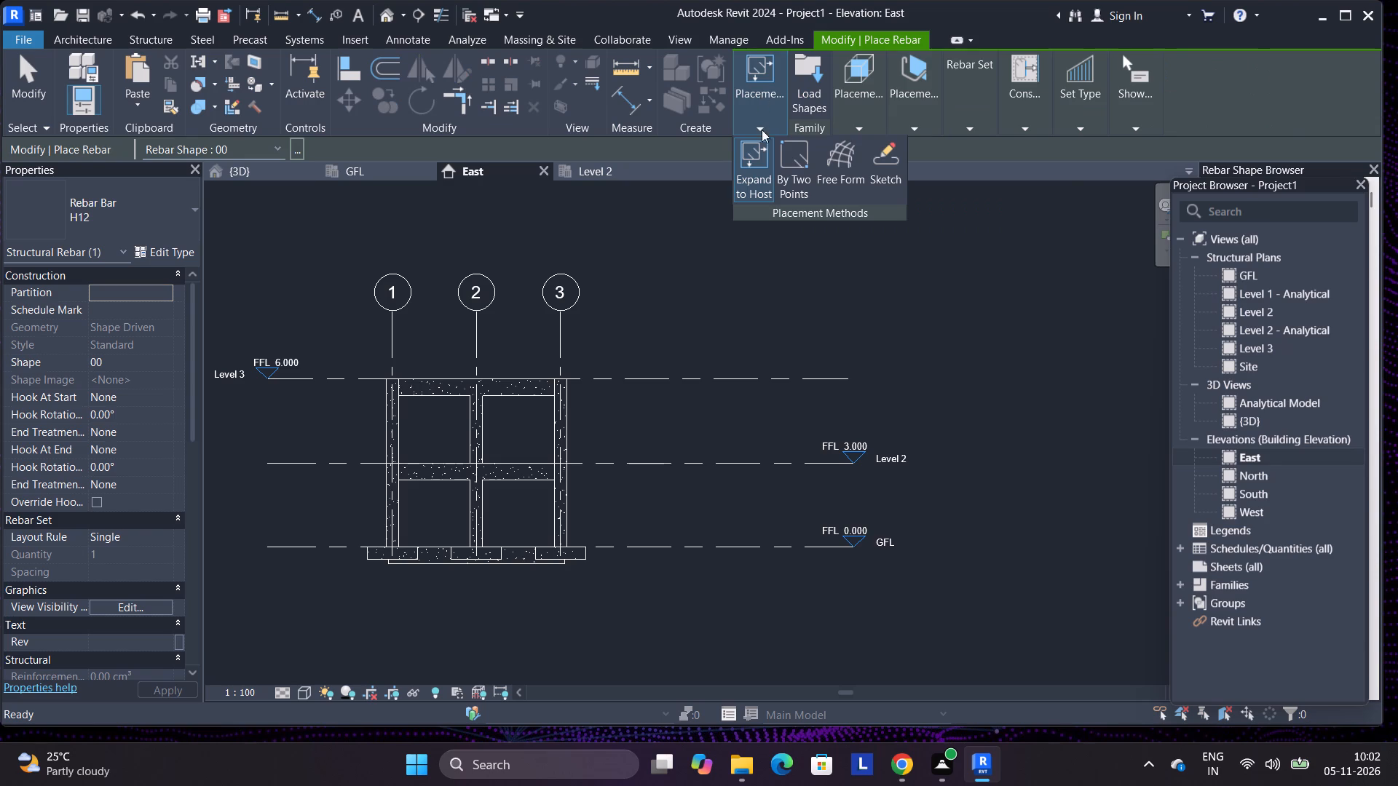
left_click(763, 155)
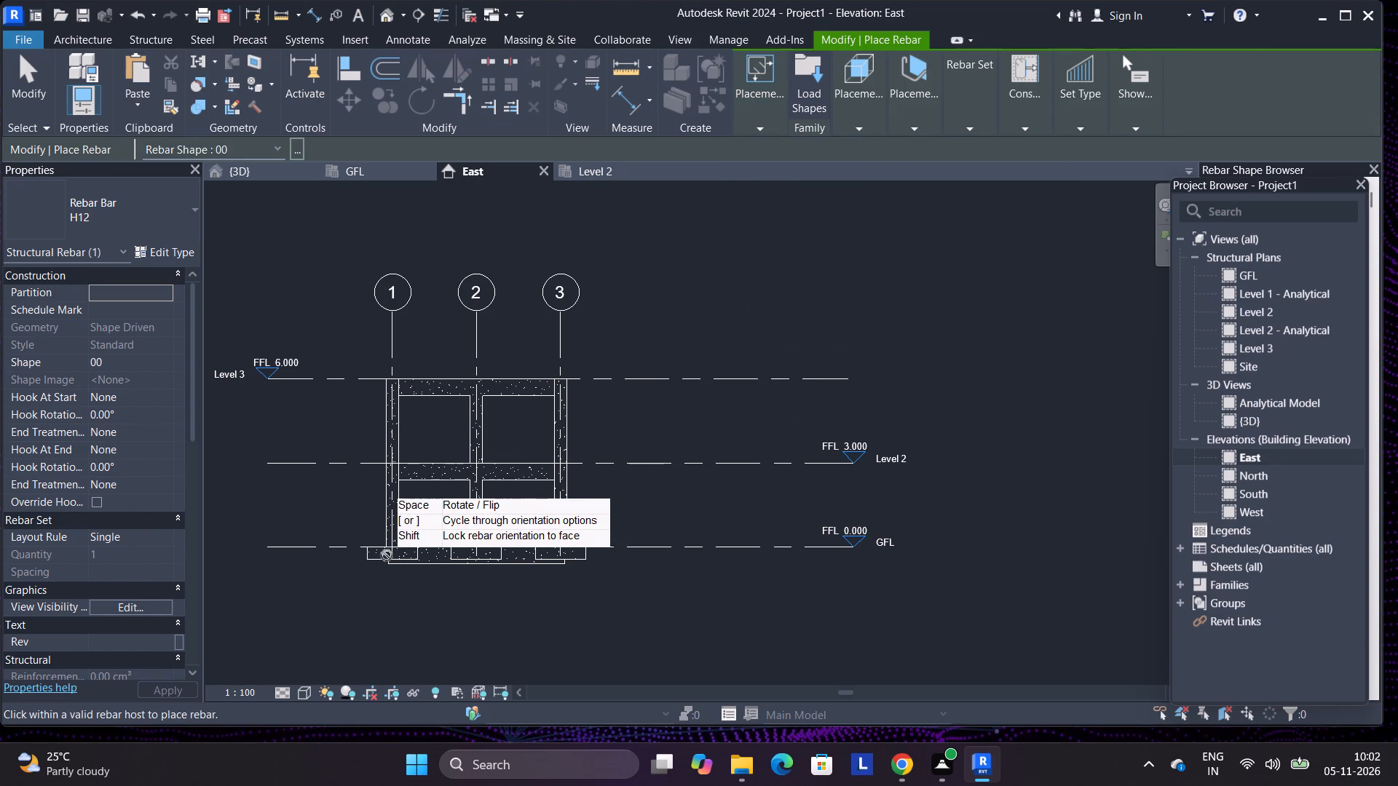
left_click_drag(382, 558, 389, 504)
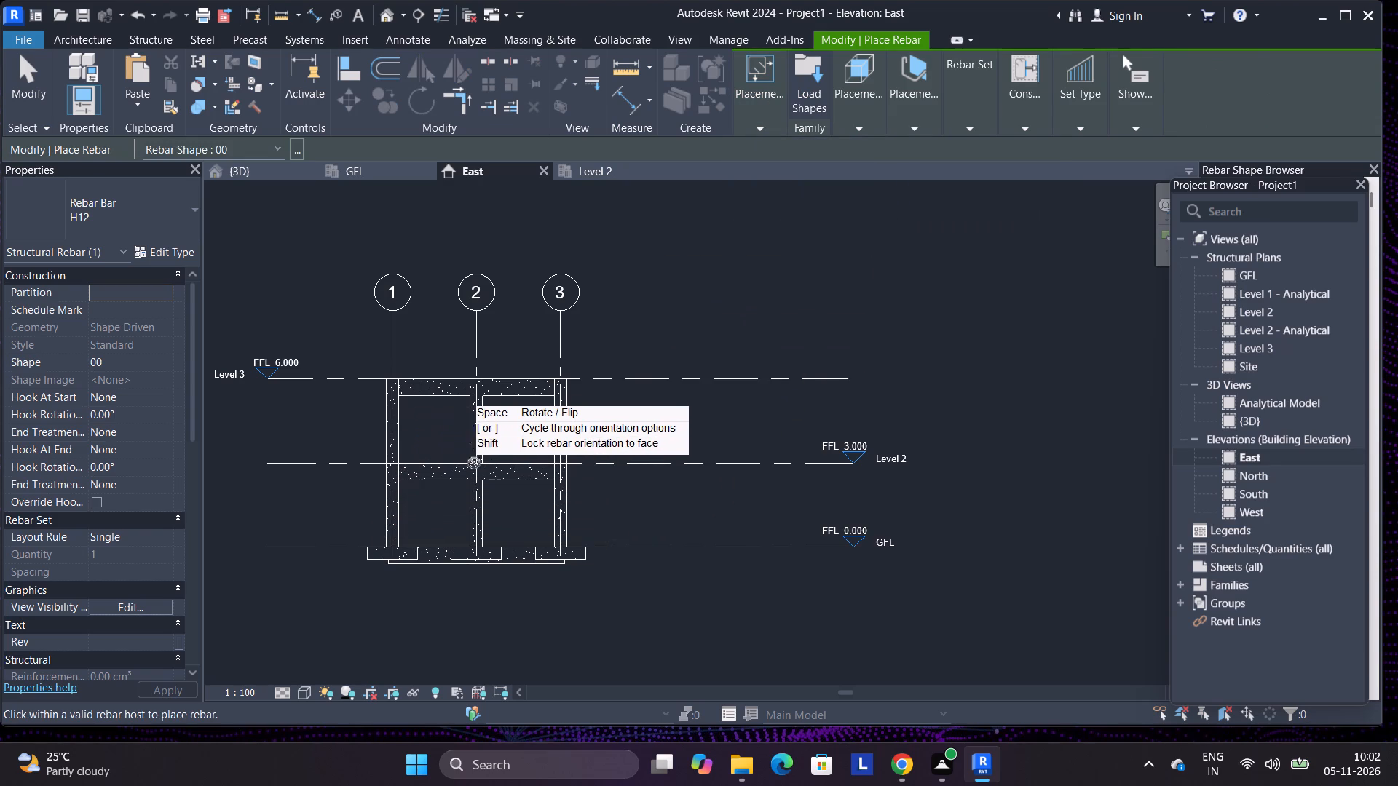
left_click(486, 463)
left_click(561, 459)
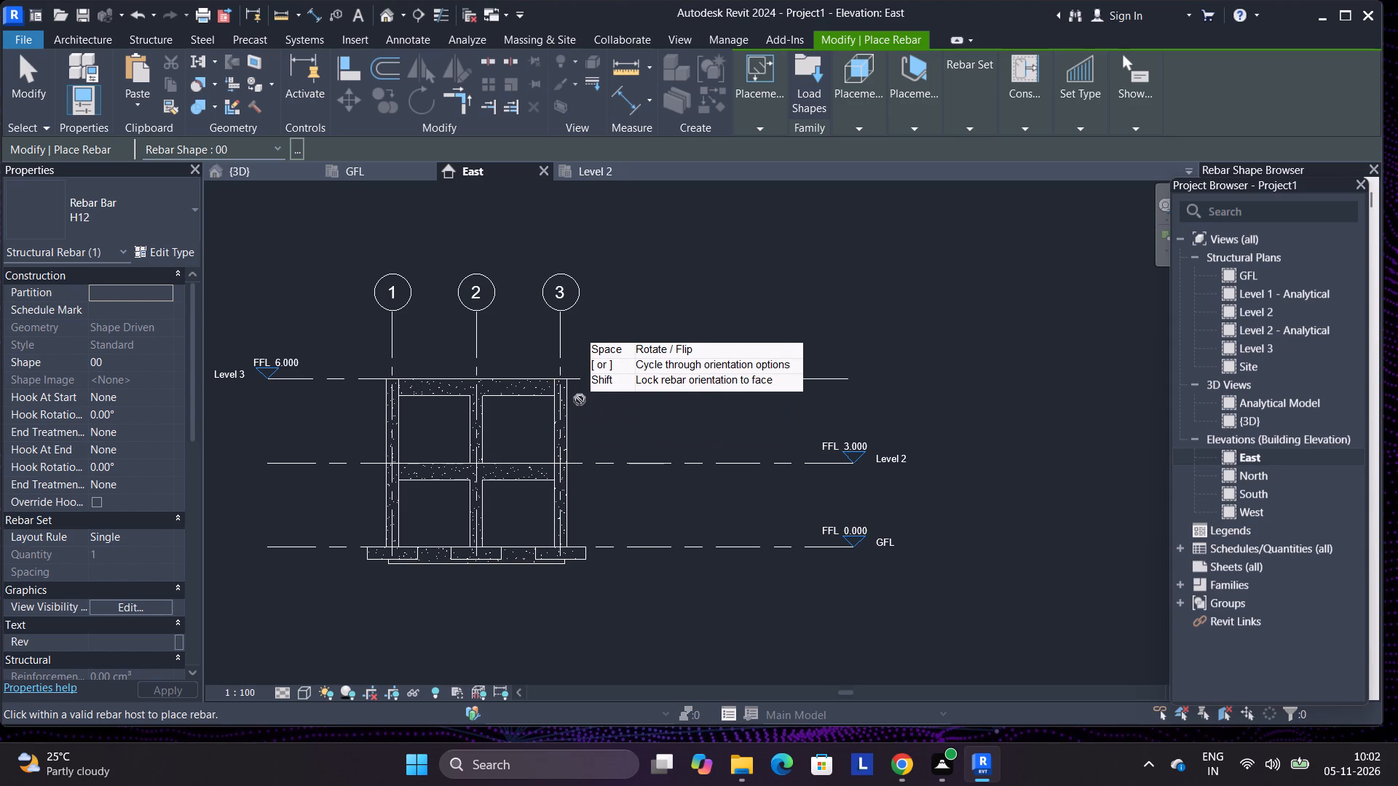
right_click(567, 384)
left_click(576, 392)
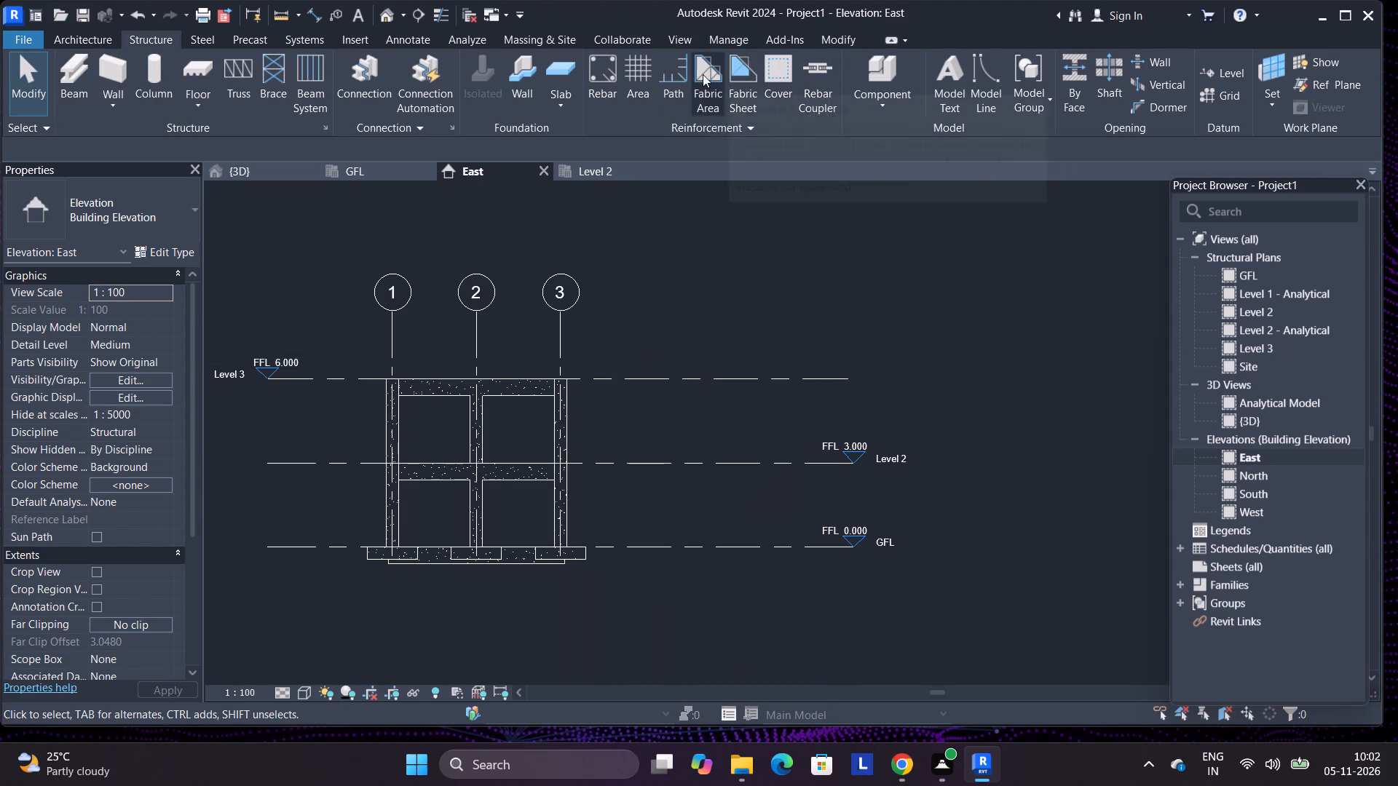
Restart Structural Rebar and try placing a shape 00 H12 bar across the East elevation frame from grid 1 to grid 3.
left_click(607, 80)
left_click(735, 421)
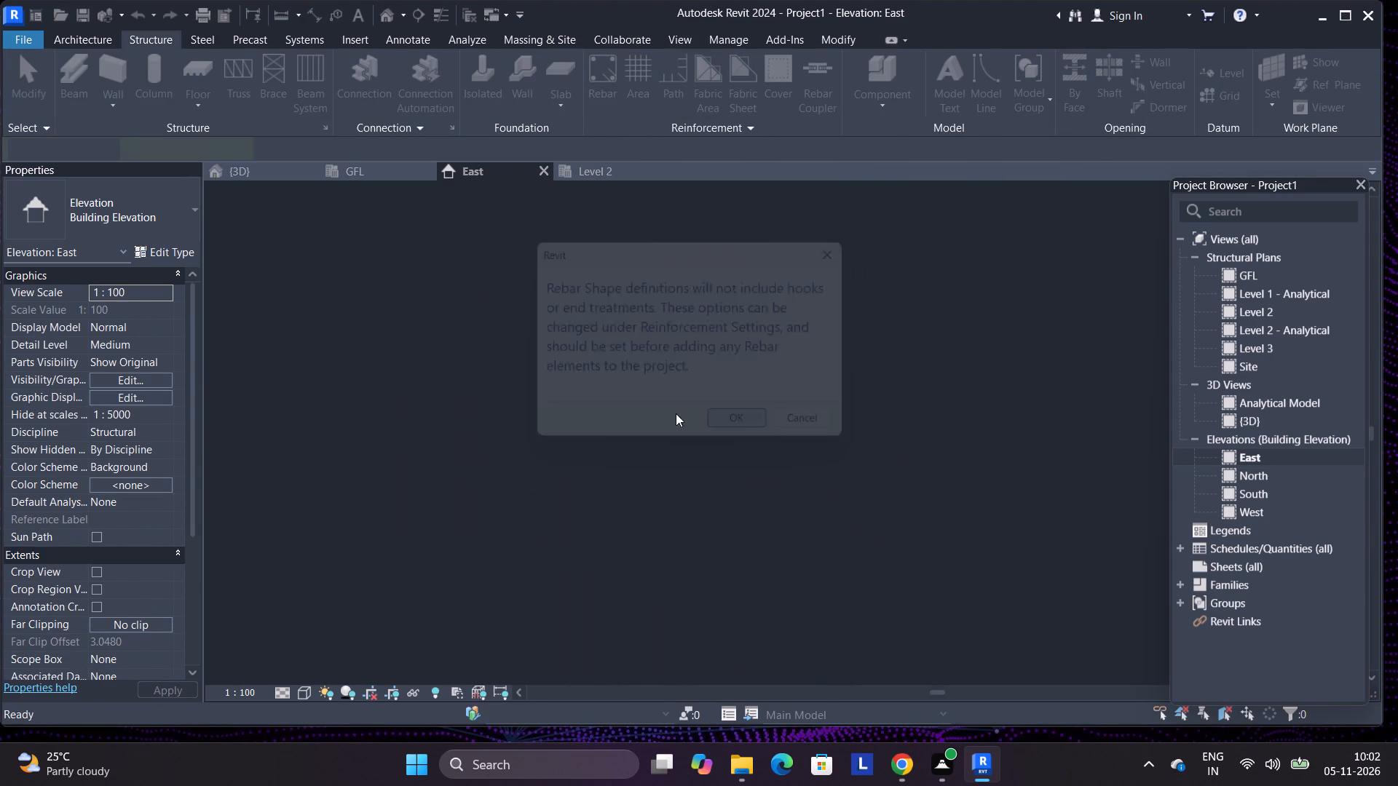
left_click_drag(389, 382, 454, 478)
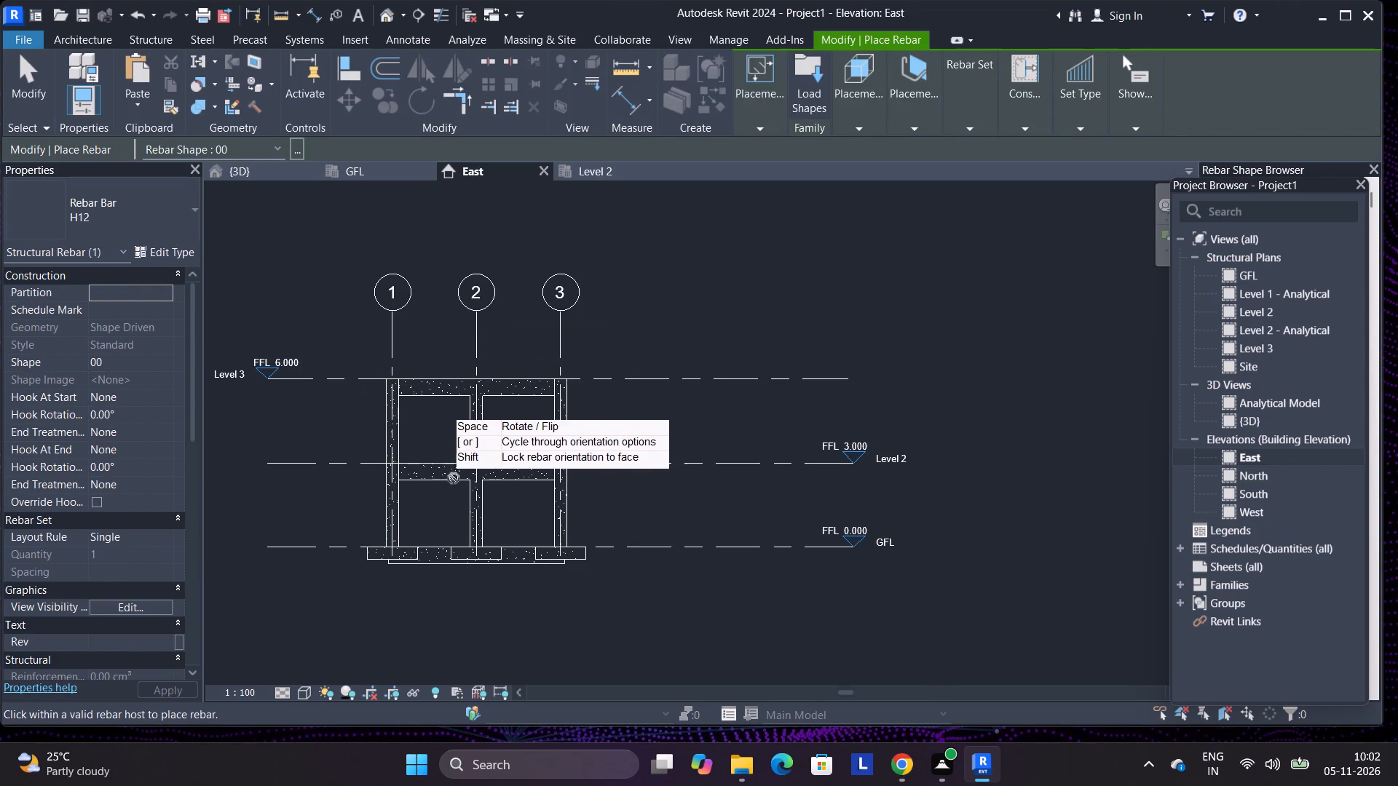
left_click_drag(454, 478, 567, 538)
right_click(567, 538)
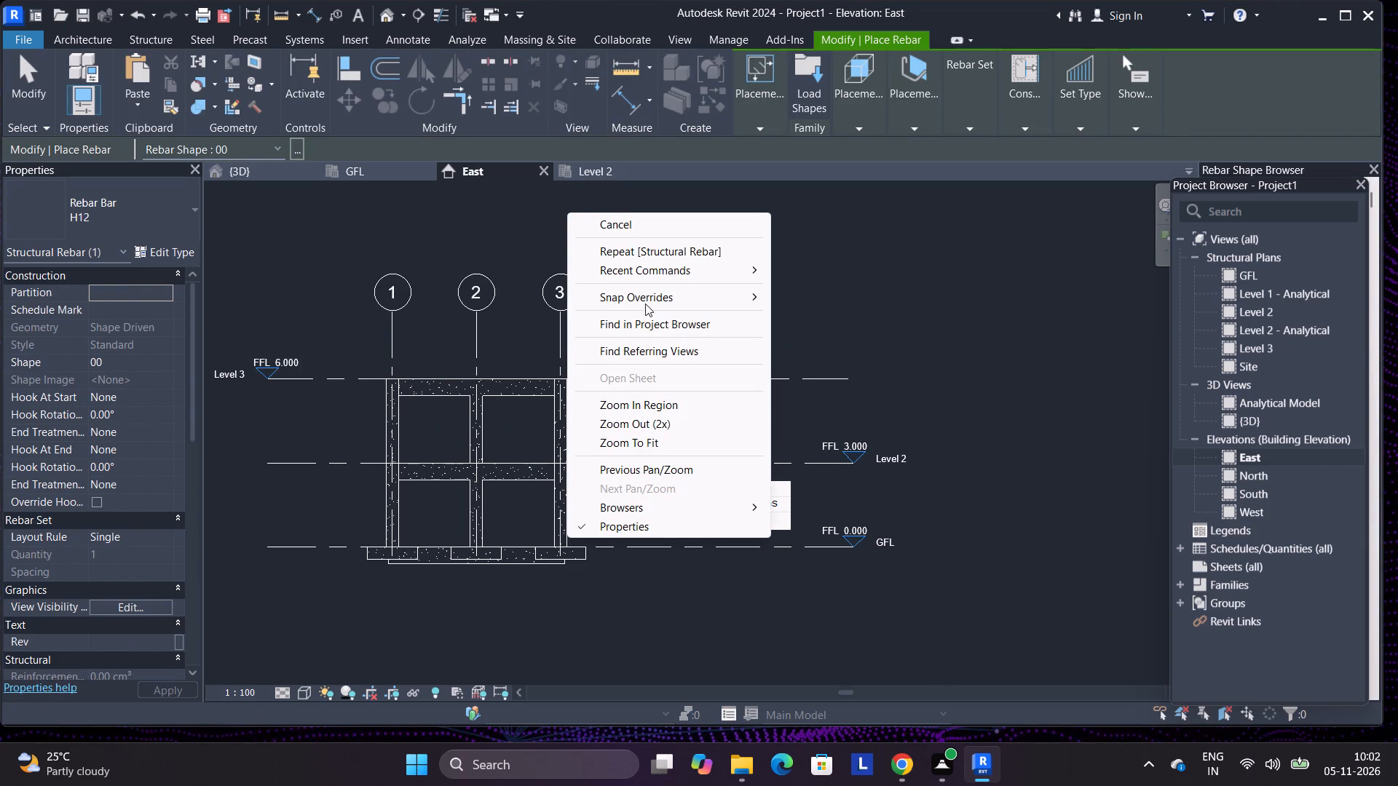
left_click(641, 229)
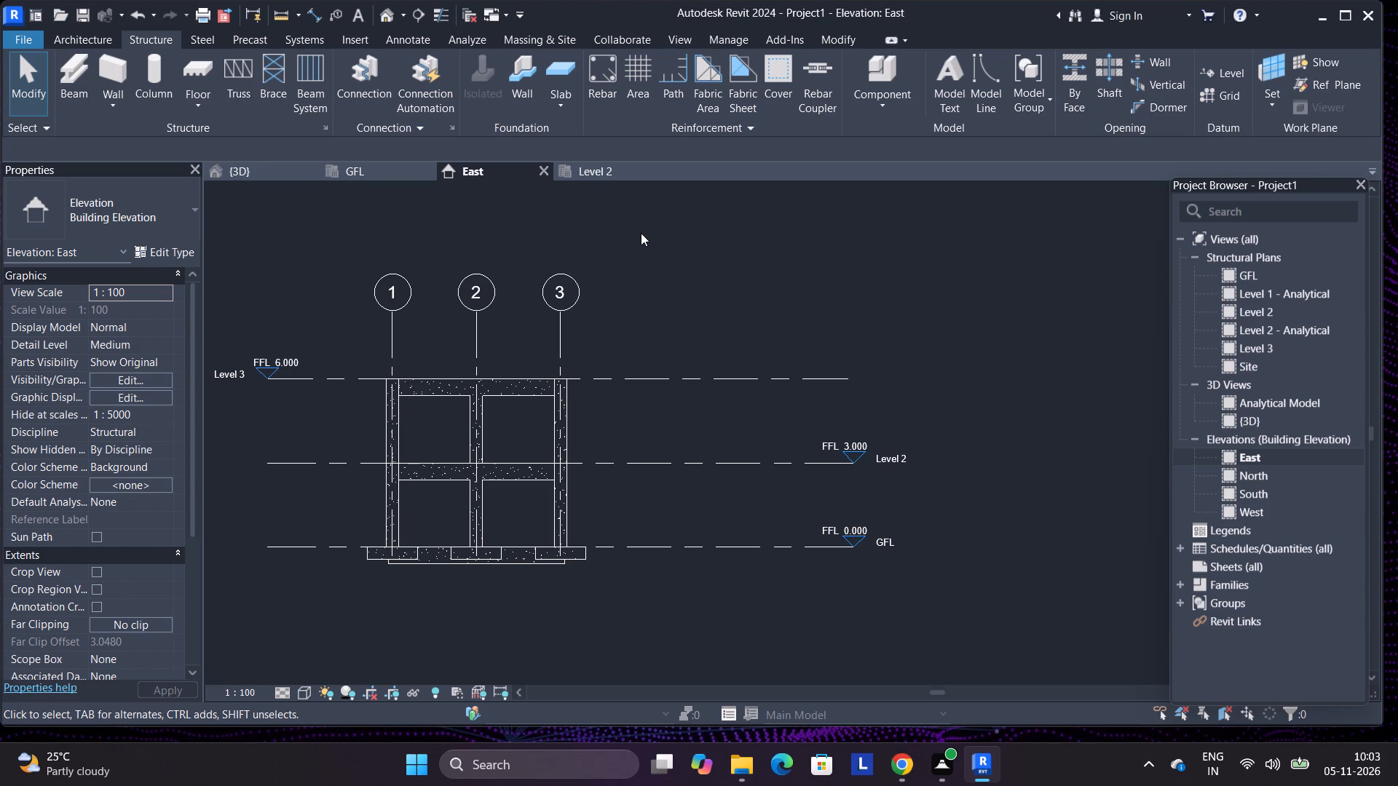
In the East elevation, add a level 3 m above Level 3 by picking the existing level line with an offset of 3.
scroll(675, 415, "down", 3)
middle_click_drag(671, 378, 671, 379)
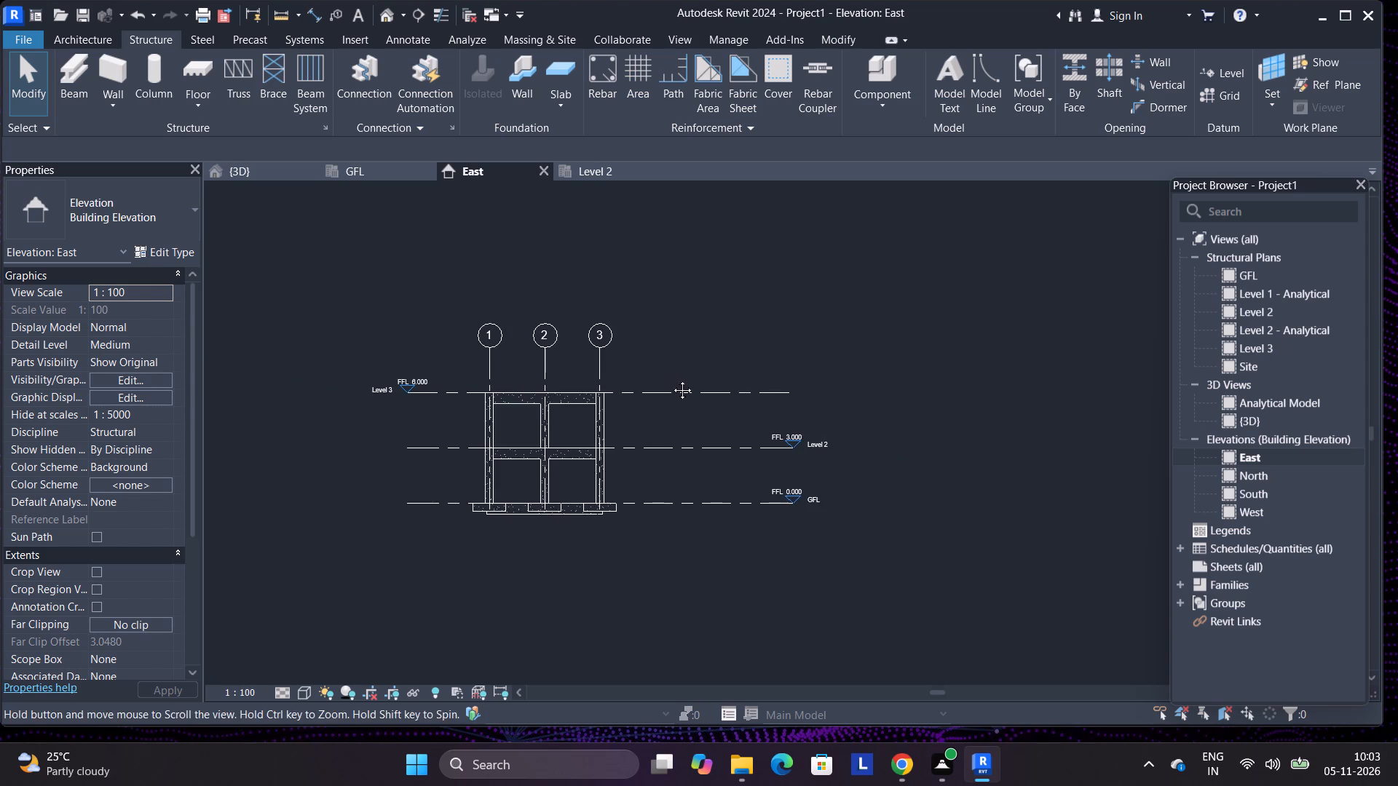
middle_click_drag(671, 379, 656, 428)
left_click(290, 175)
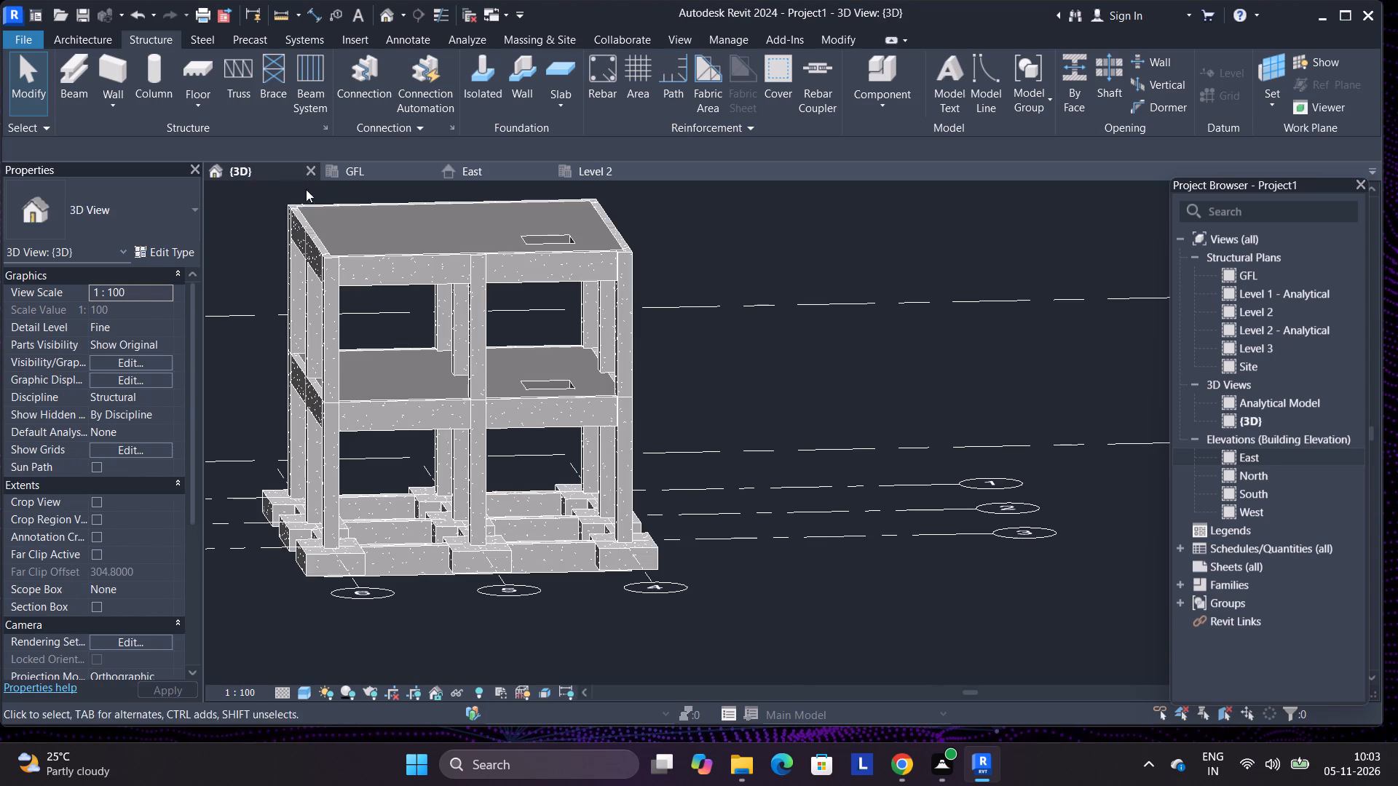
left_click(536, 169)
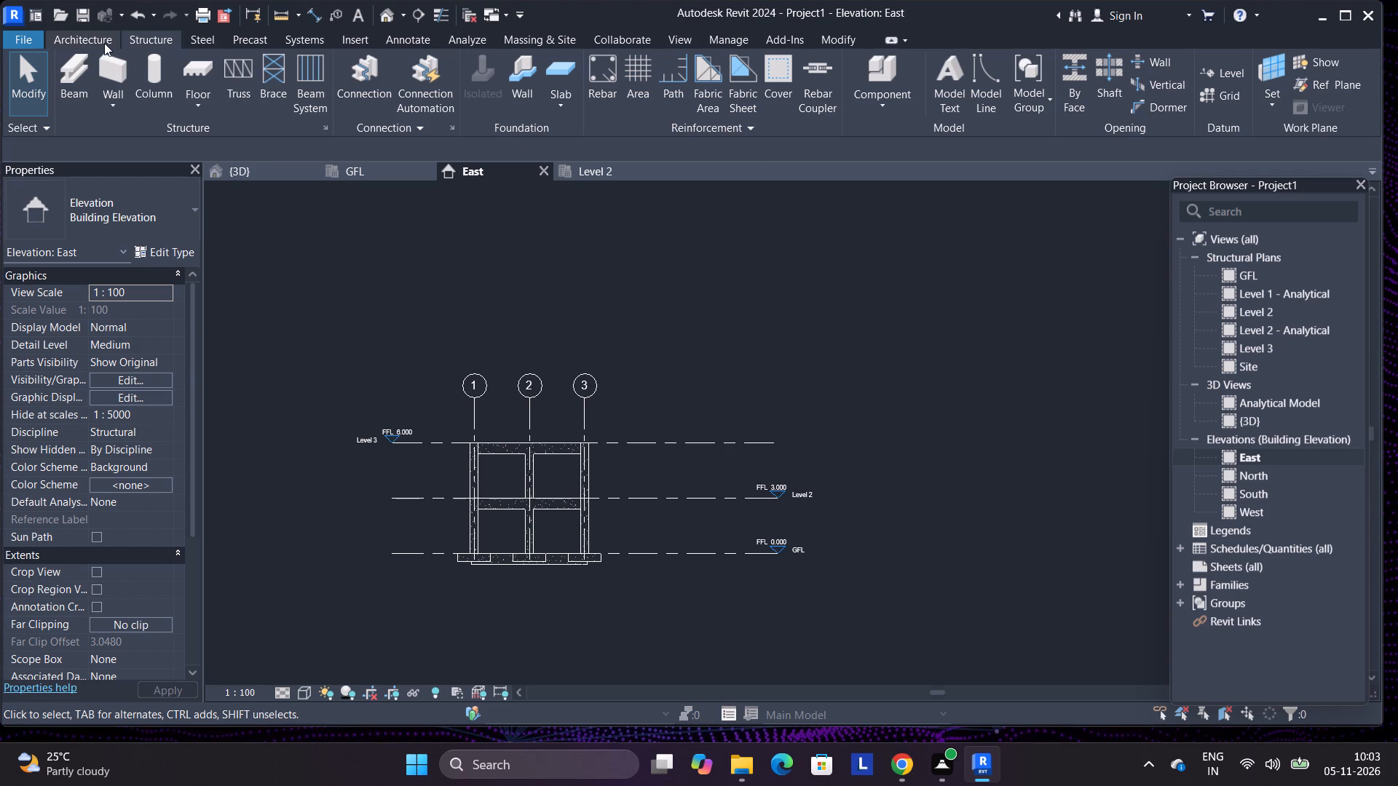
left_click(87, 36)
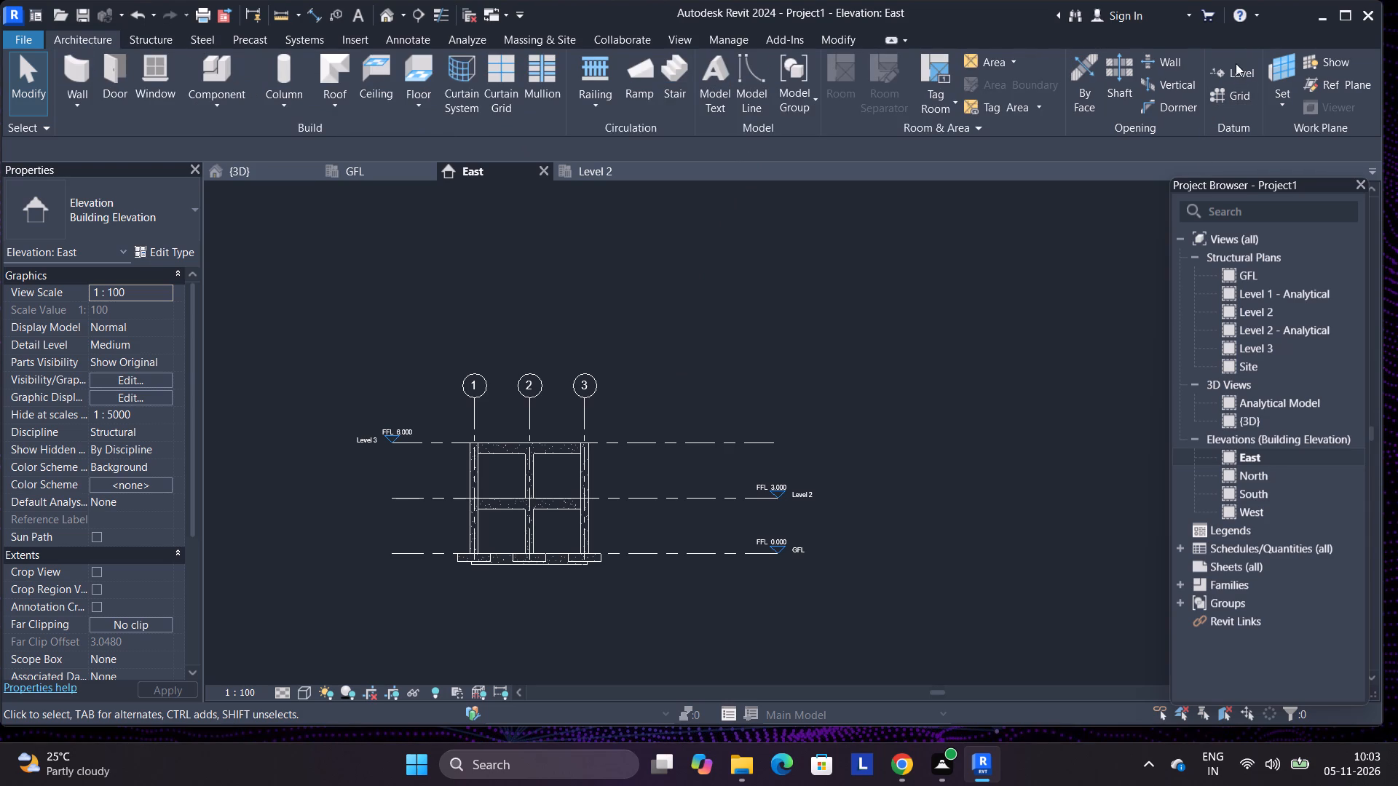
left_click(1234, 69)
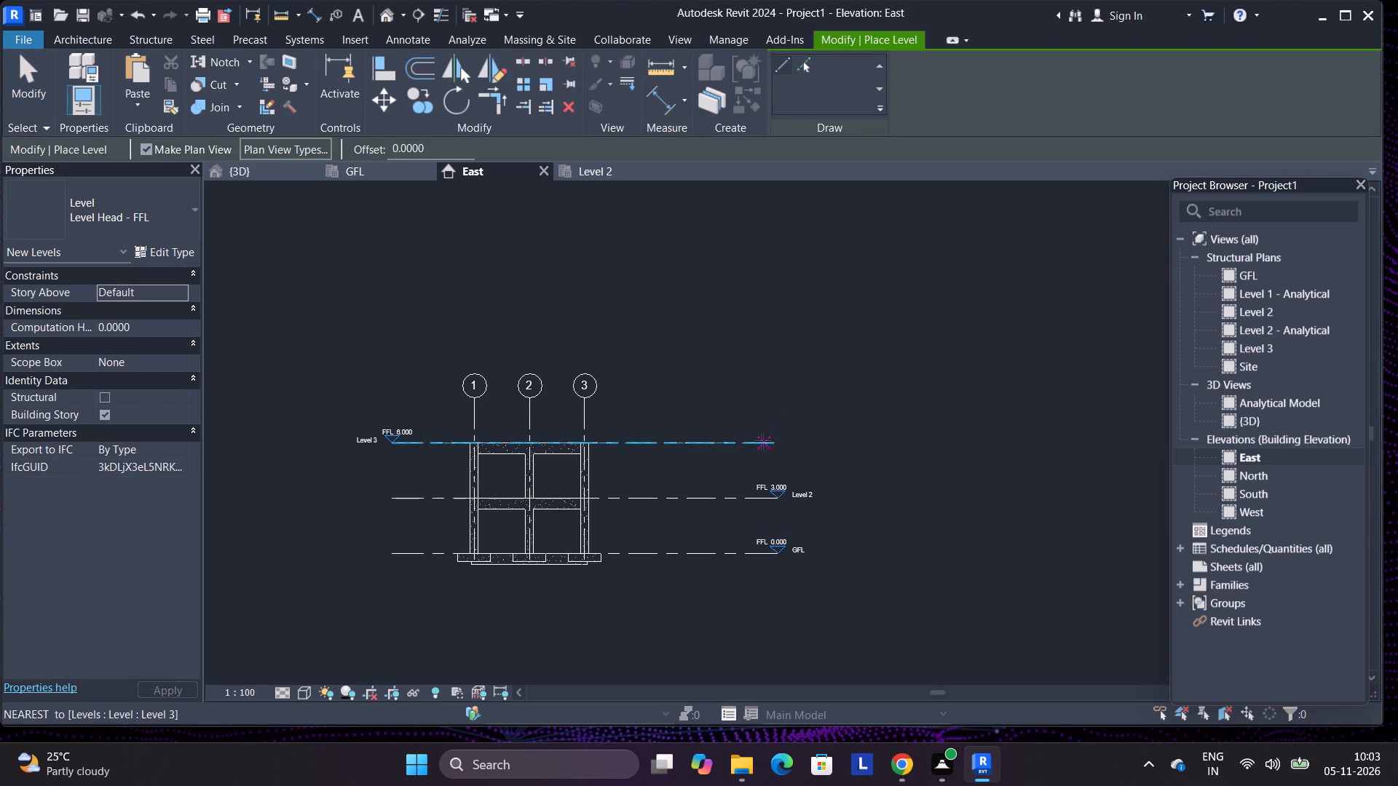
left_click(768, 442)
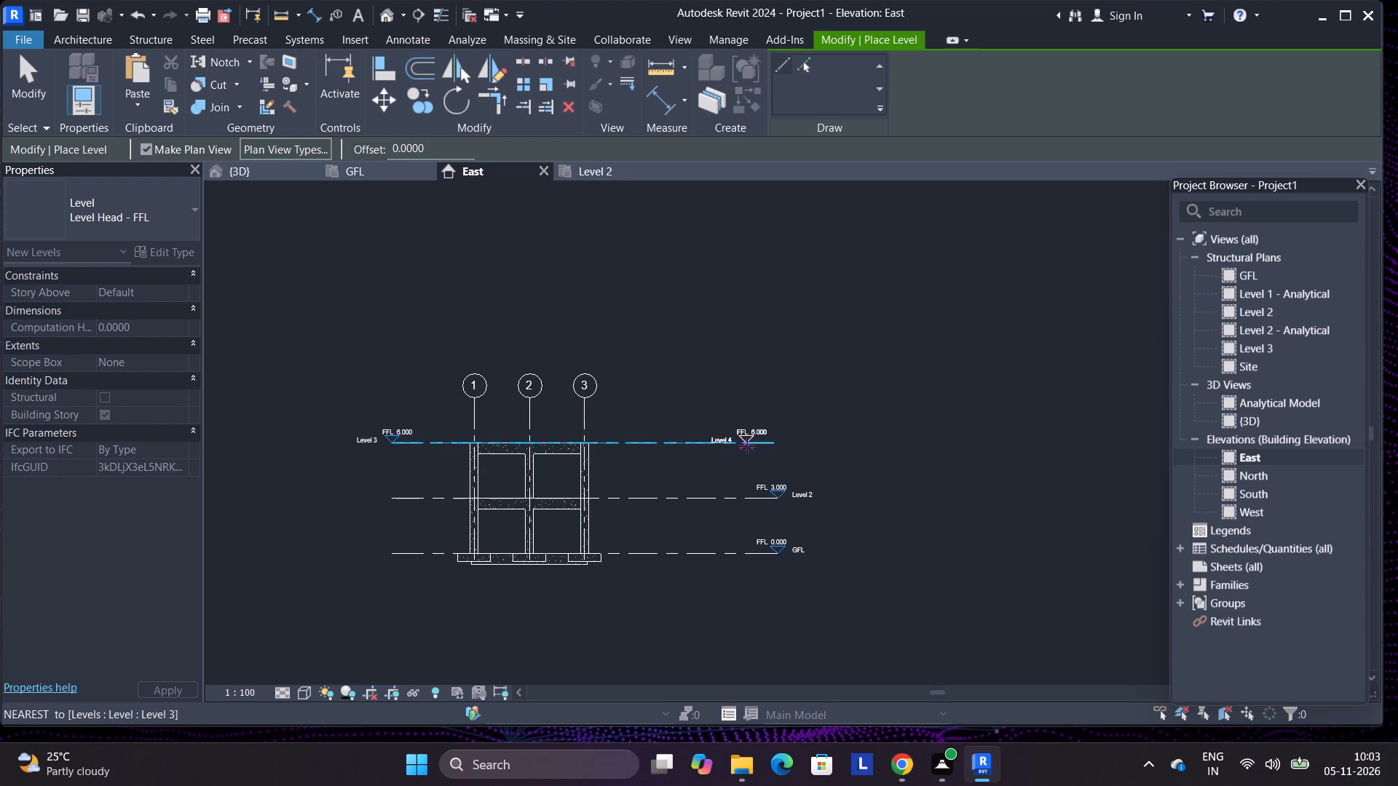
key("Escape")
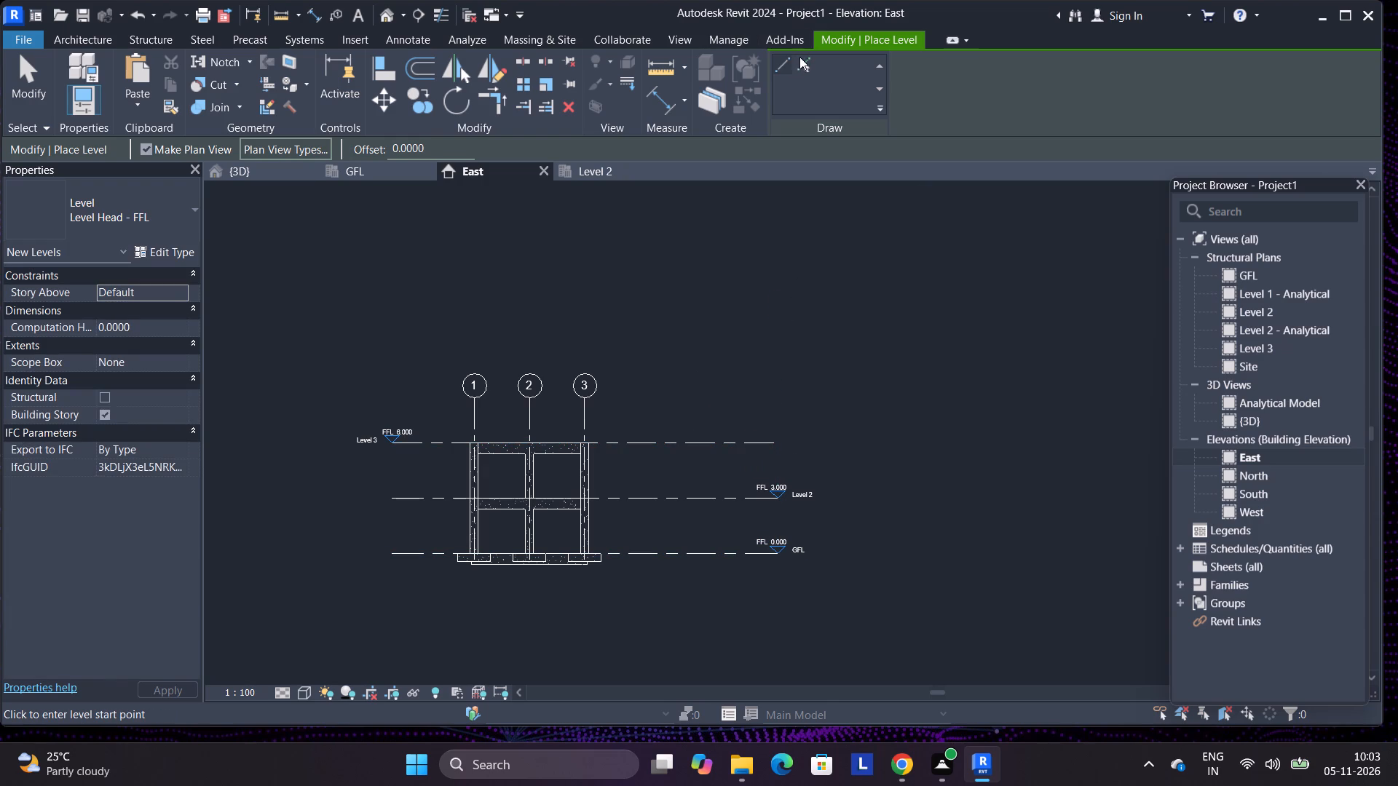
left_click(801, 64)
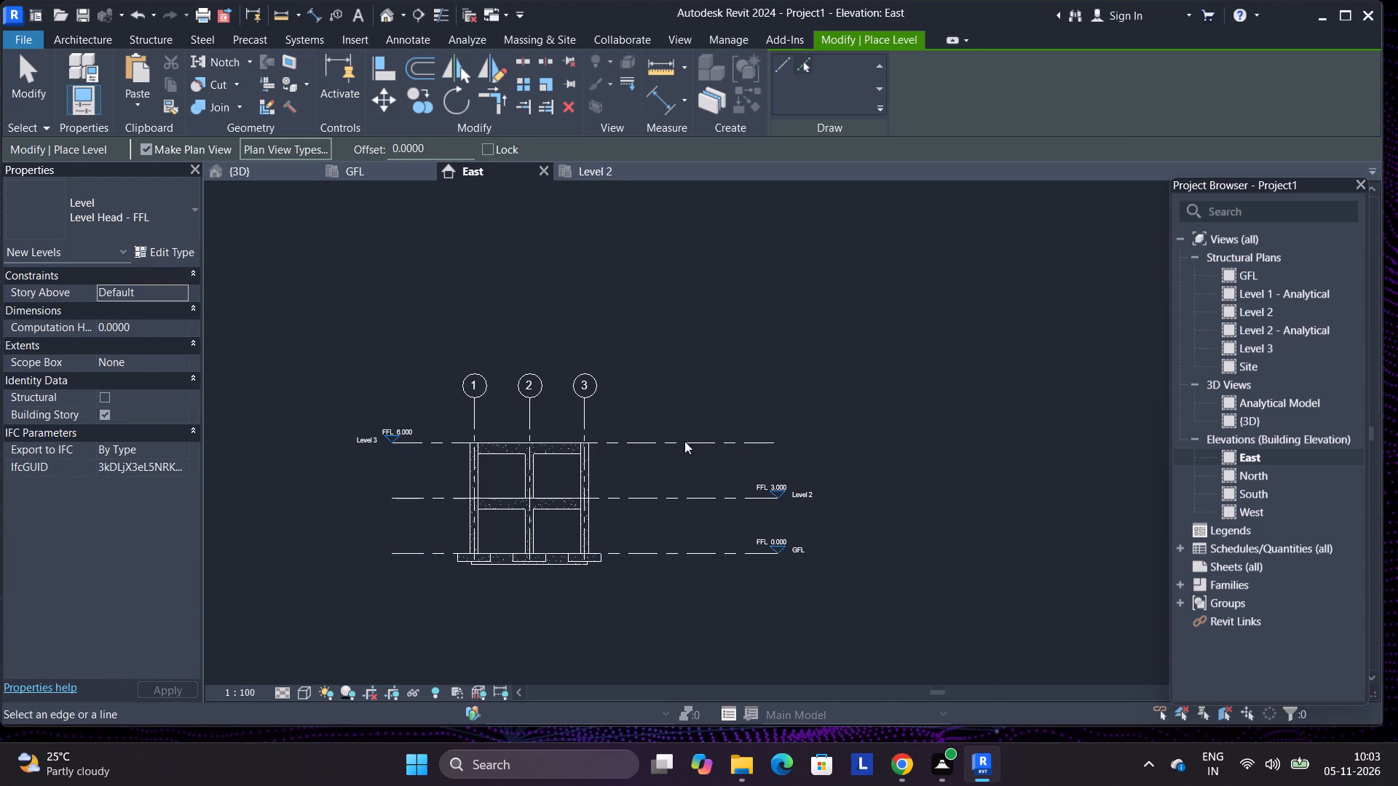
double_click(398, 147)
key("3")
key("Return")
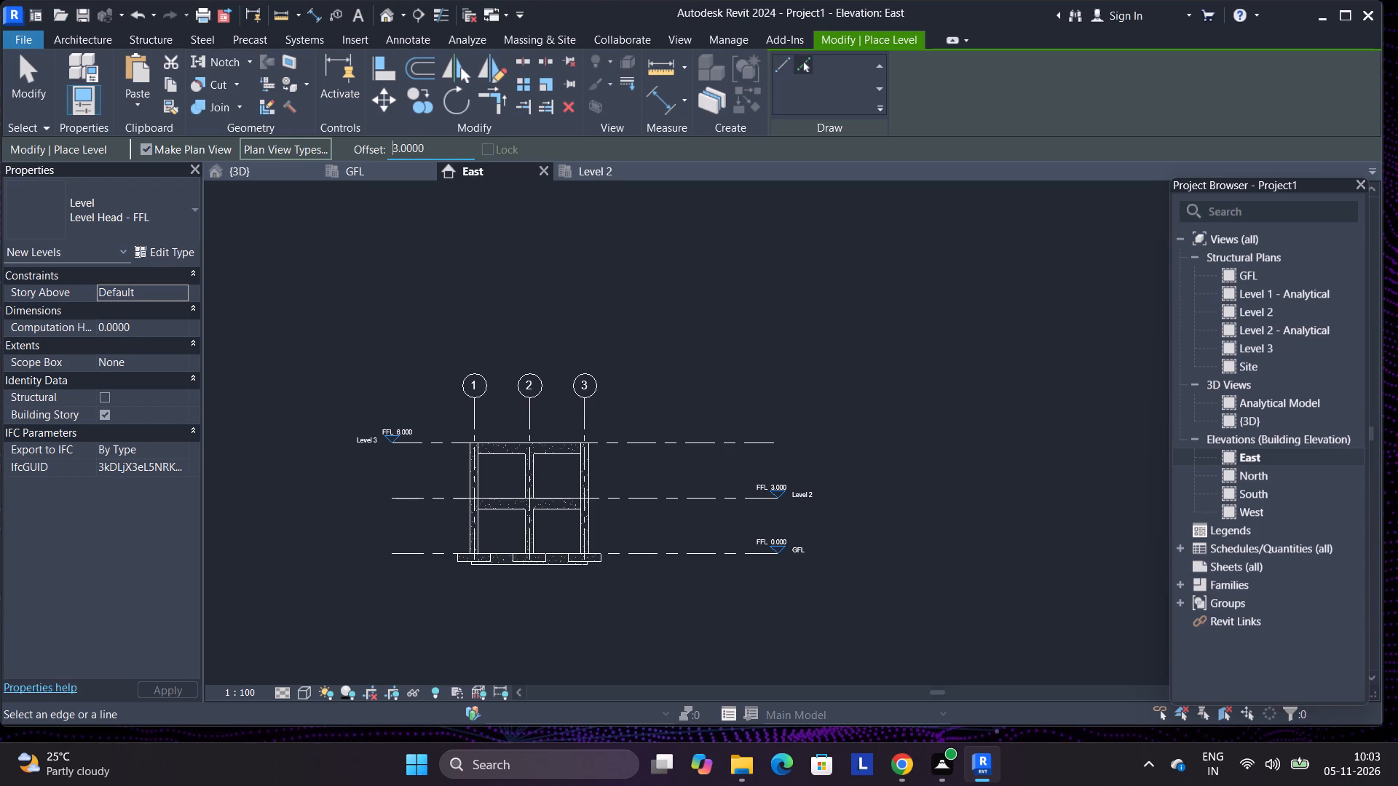
left_click(679, 439)
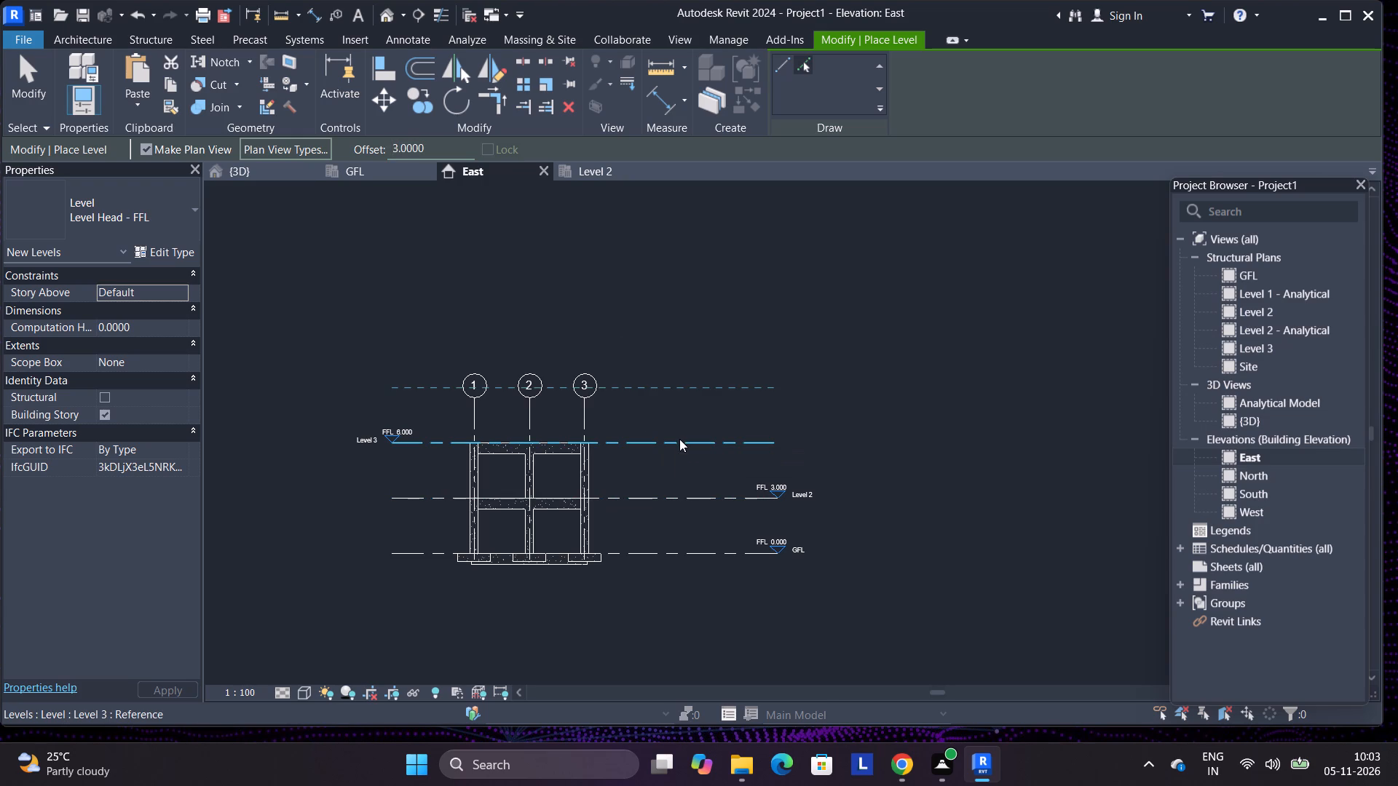
Add five more levels at 3 m spacing, each offset from the level below, up to elevation 24.000.
left_click(672, 385)
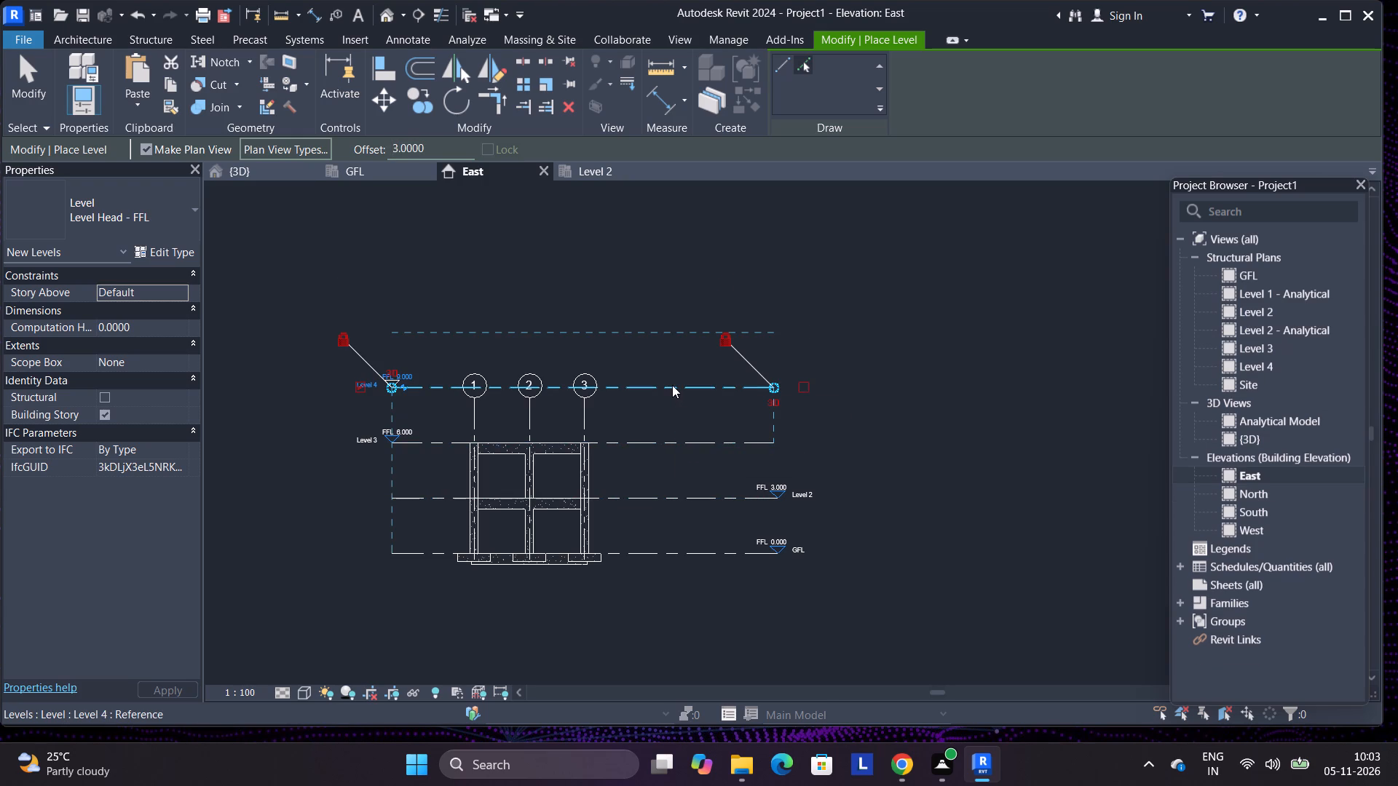
left_click(672, 327)
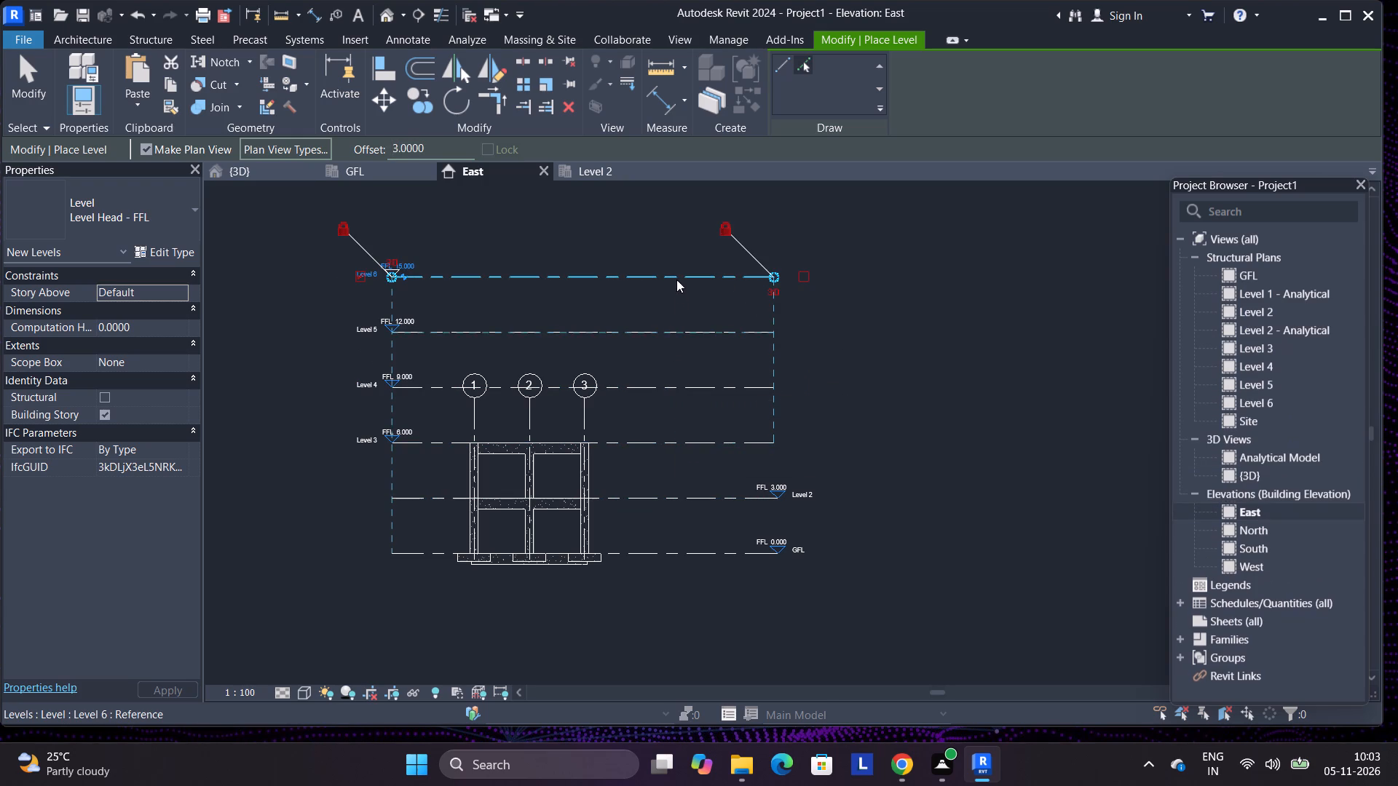
left_click(676, 271)
scroll(694, 349, "down", 2)
left_click(684, 253)
scroll(705, 349, "down", 3)
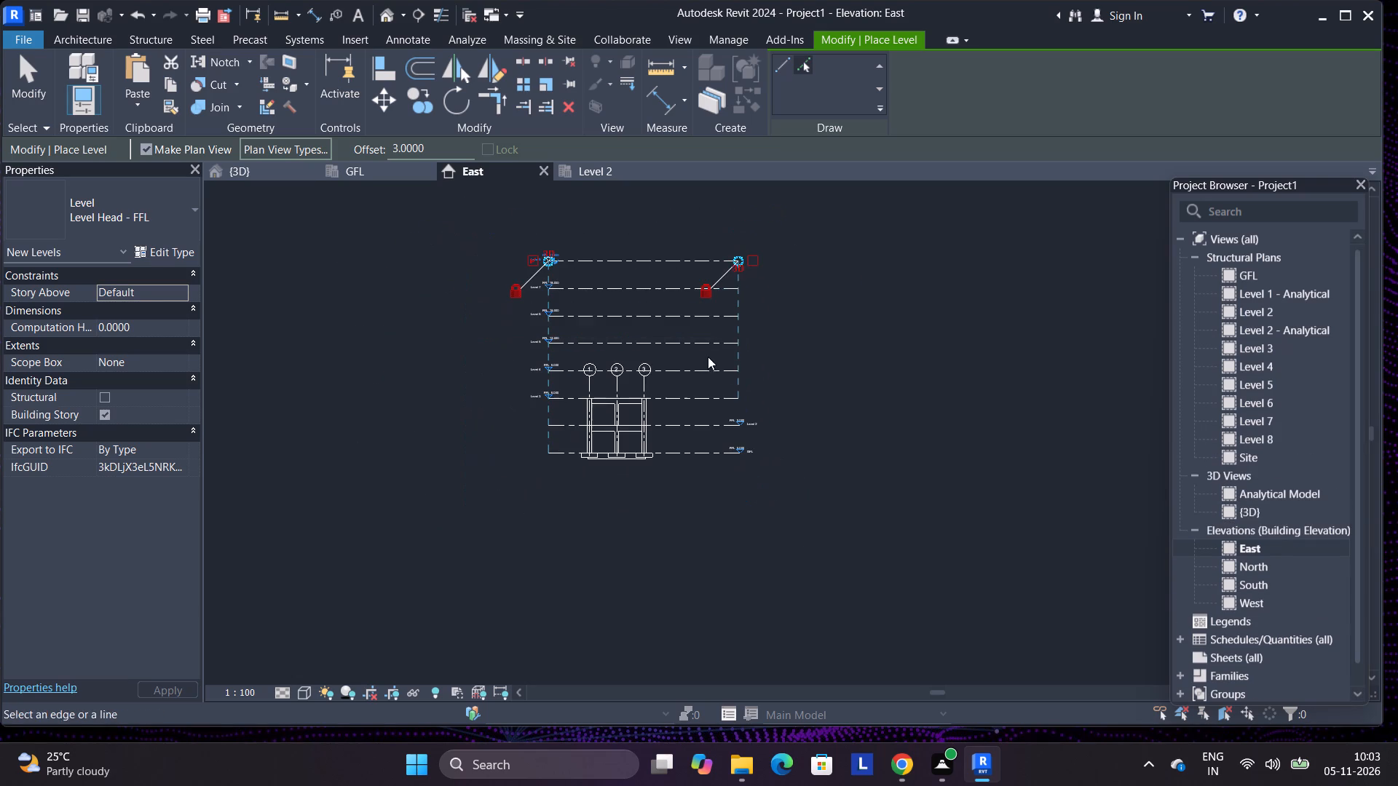
left_click(689, 258)
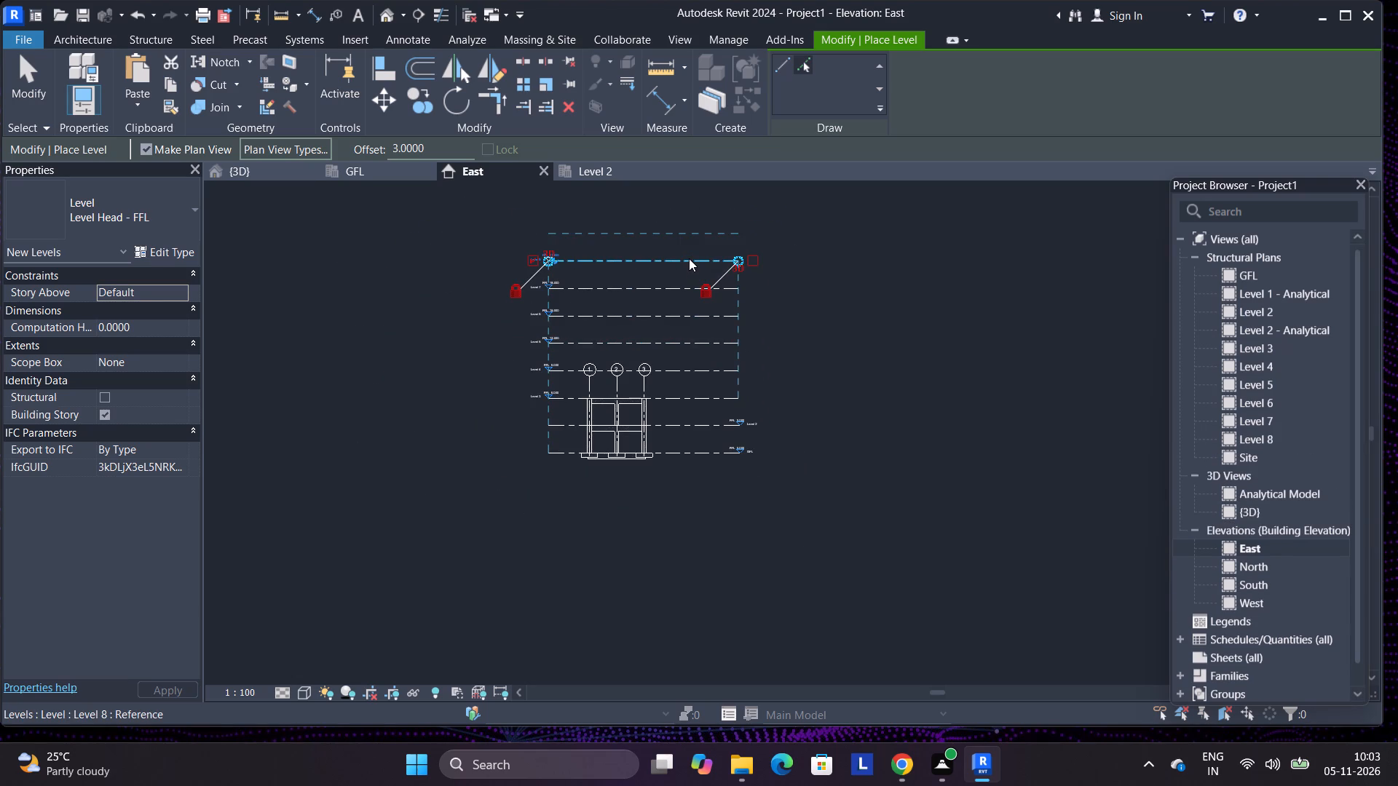
scroll(685, 269, "down", 5)
scroll(684, 231, "up", 5)
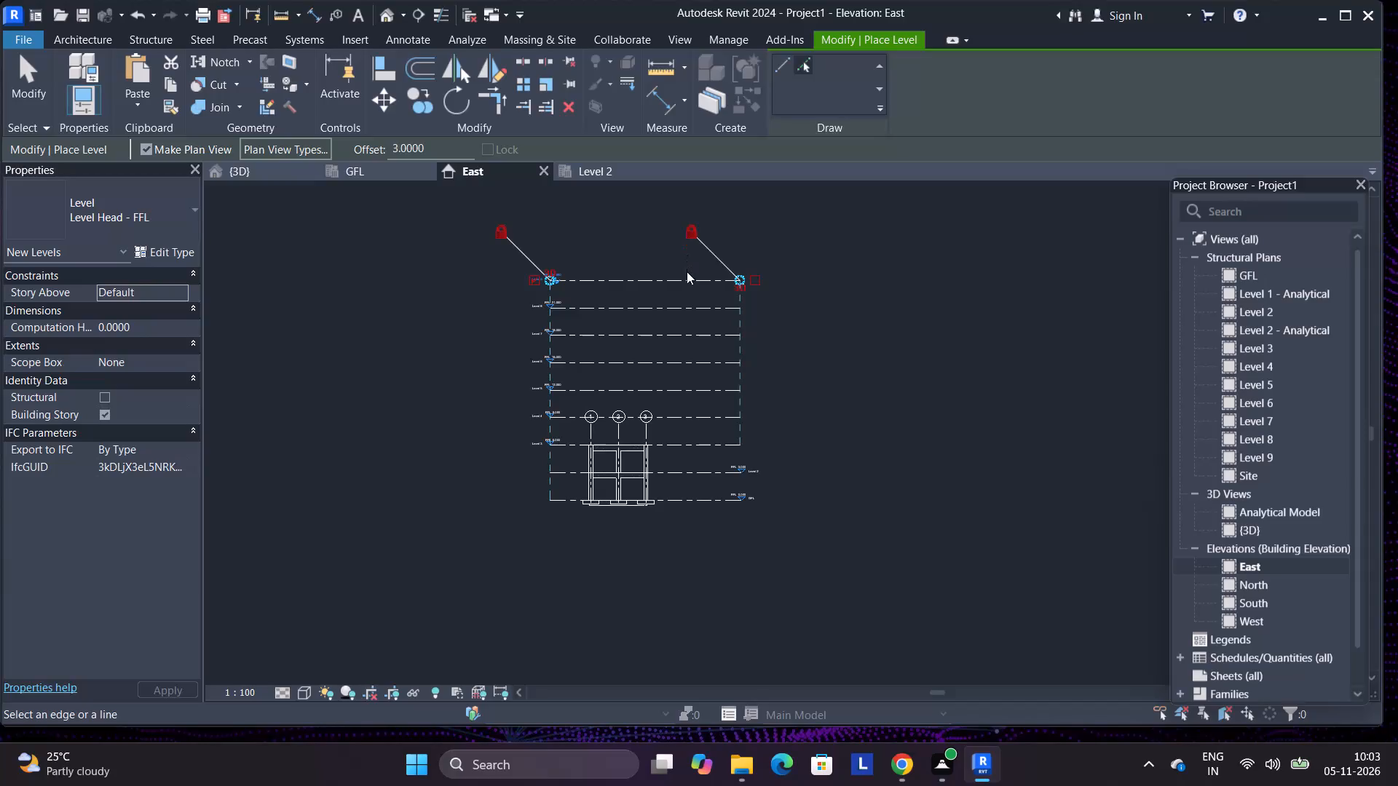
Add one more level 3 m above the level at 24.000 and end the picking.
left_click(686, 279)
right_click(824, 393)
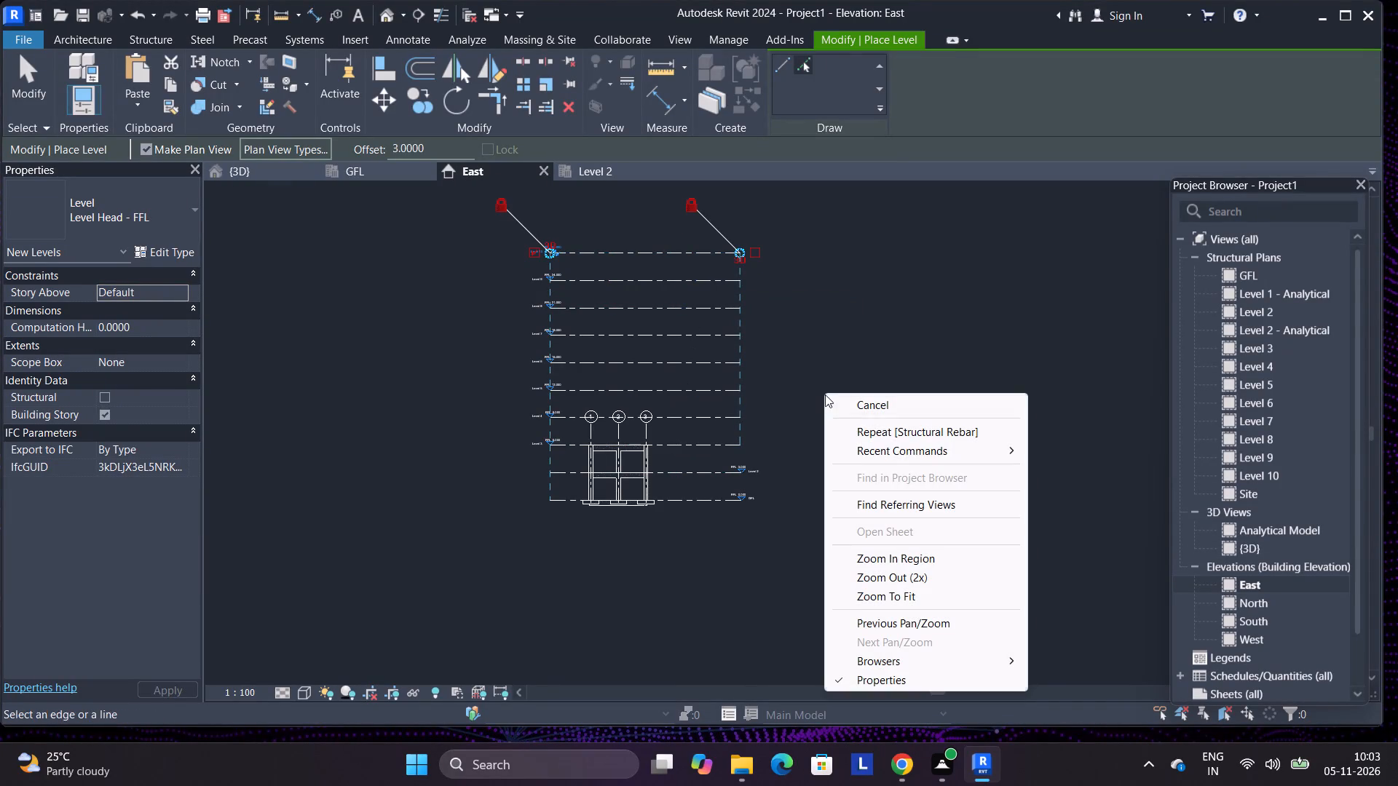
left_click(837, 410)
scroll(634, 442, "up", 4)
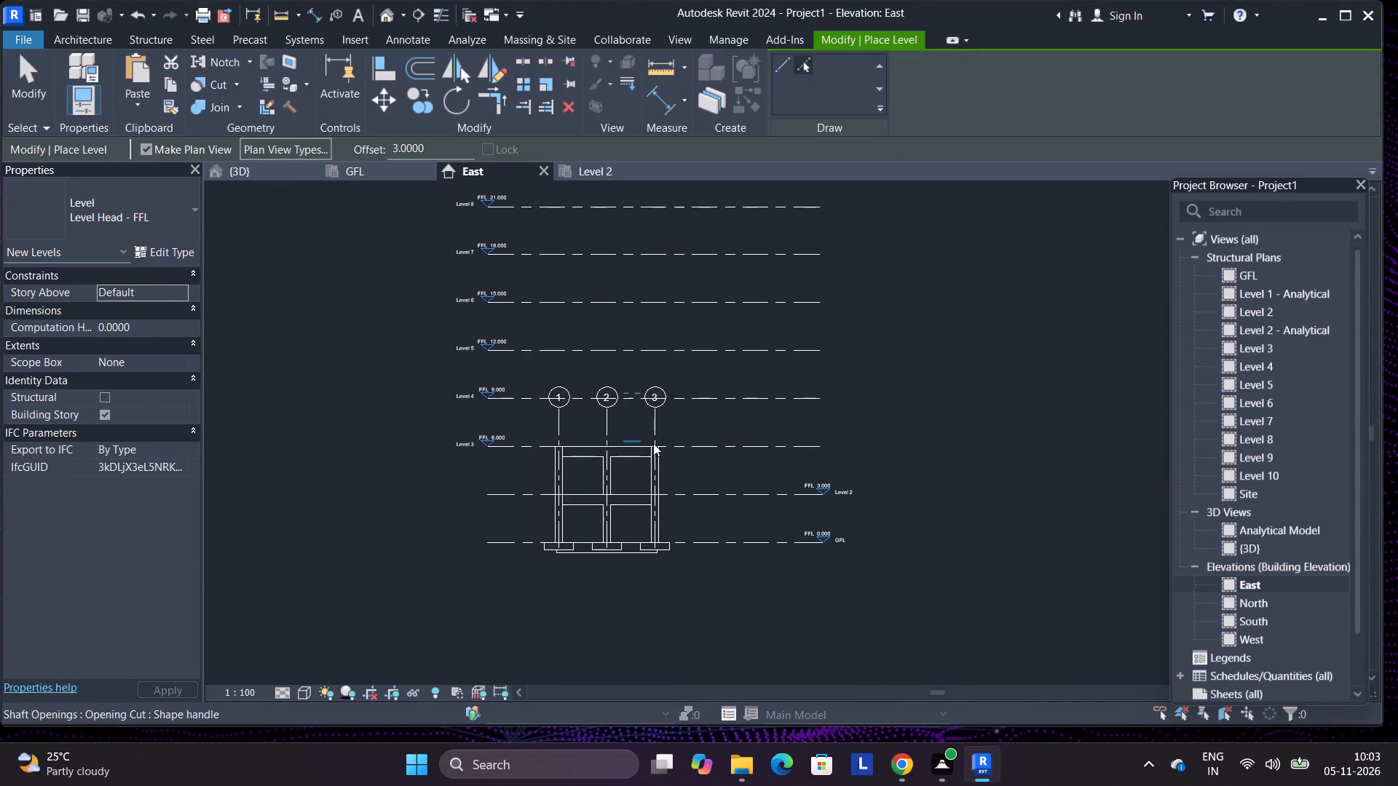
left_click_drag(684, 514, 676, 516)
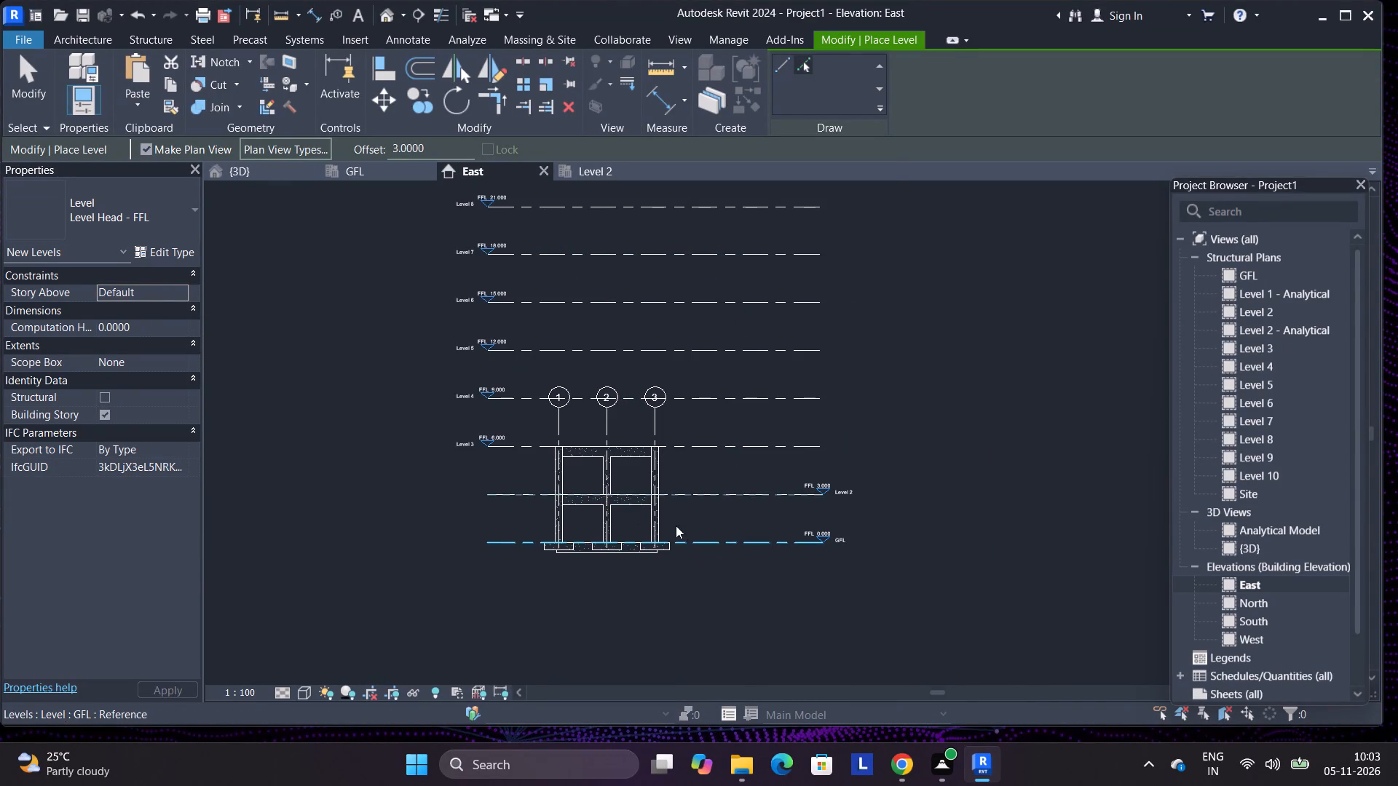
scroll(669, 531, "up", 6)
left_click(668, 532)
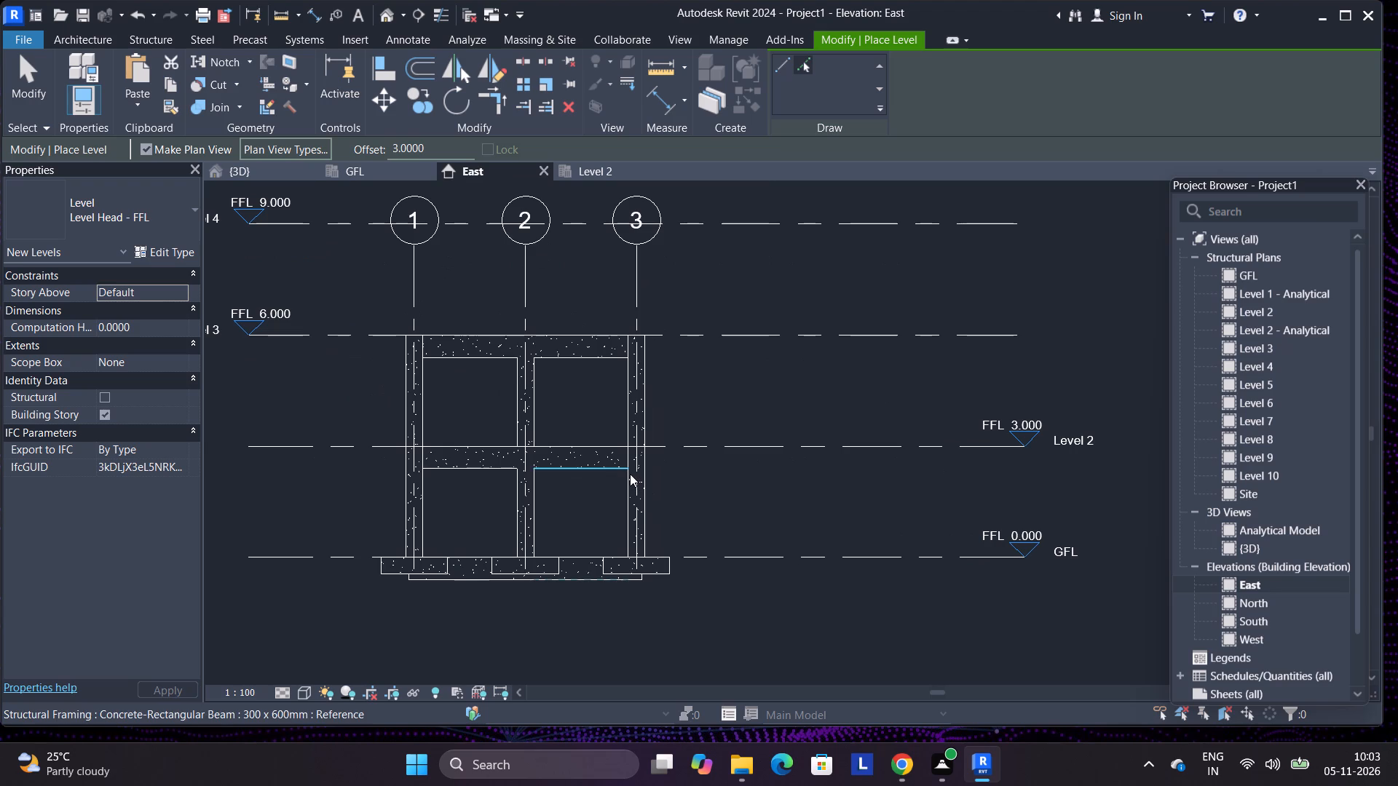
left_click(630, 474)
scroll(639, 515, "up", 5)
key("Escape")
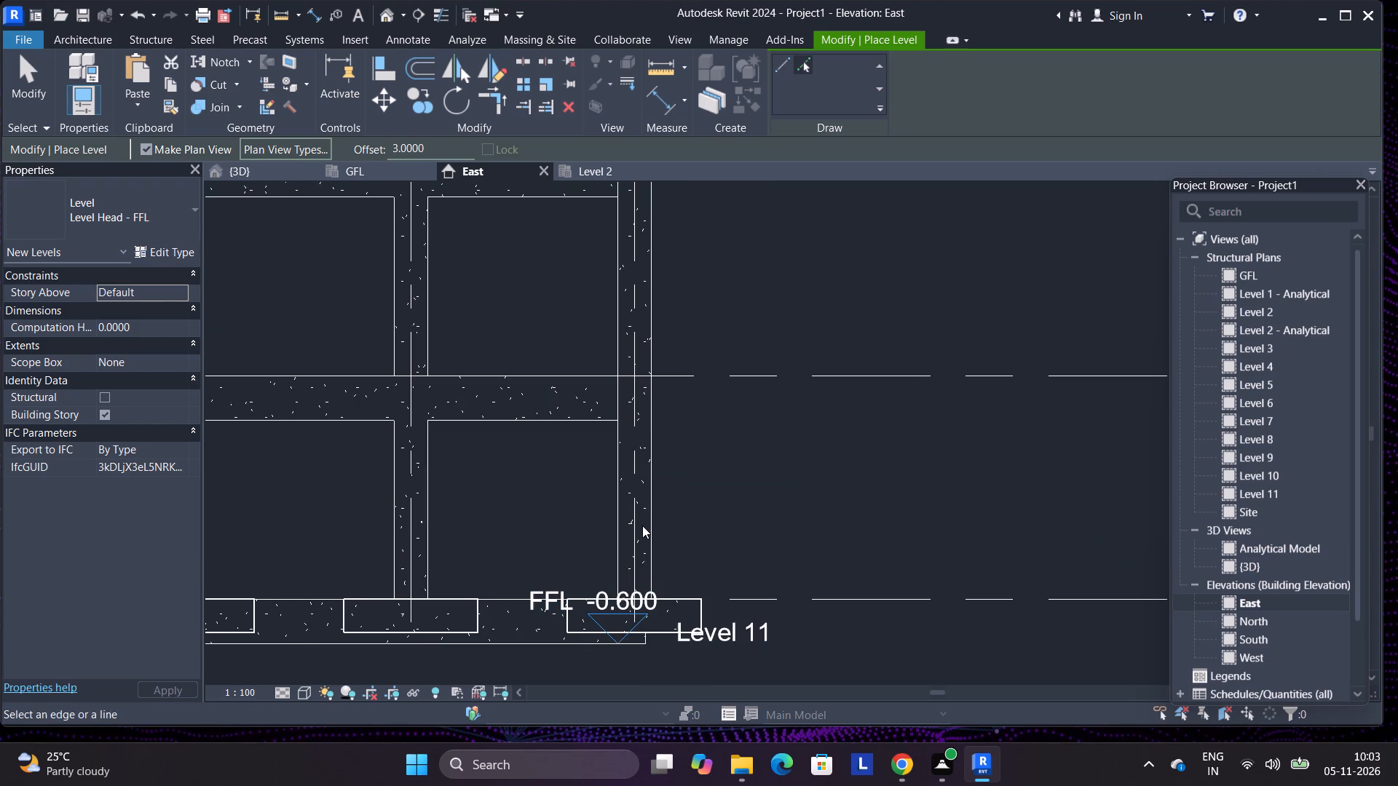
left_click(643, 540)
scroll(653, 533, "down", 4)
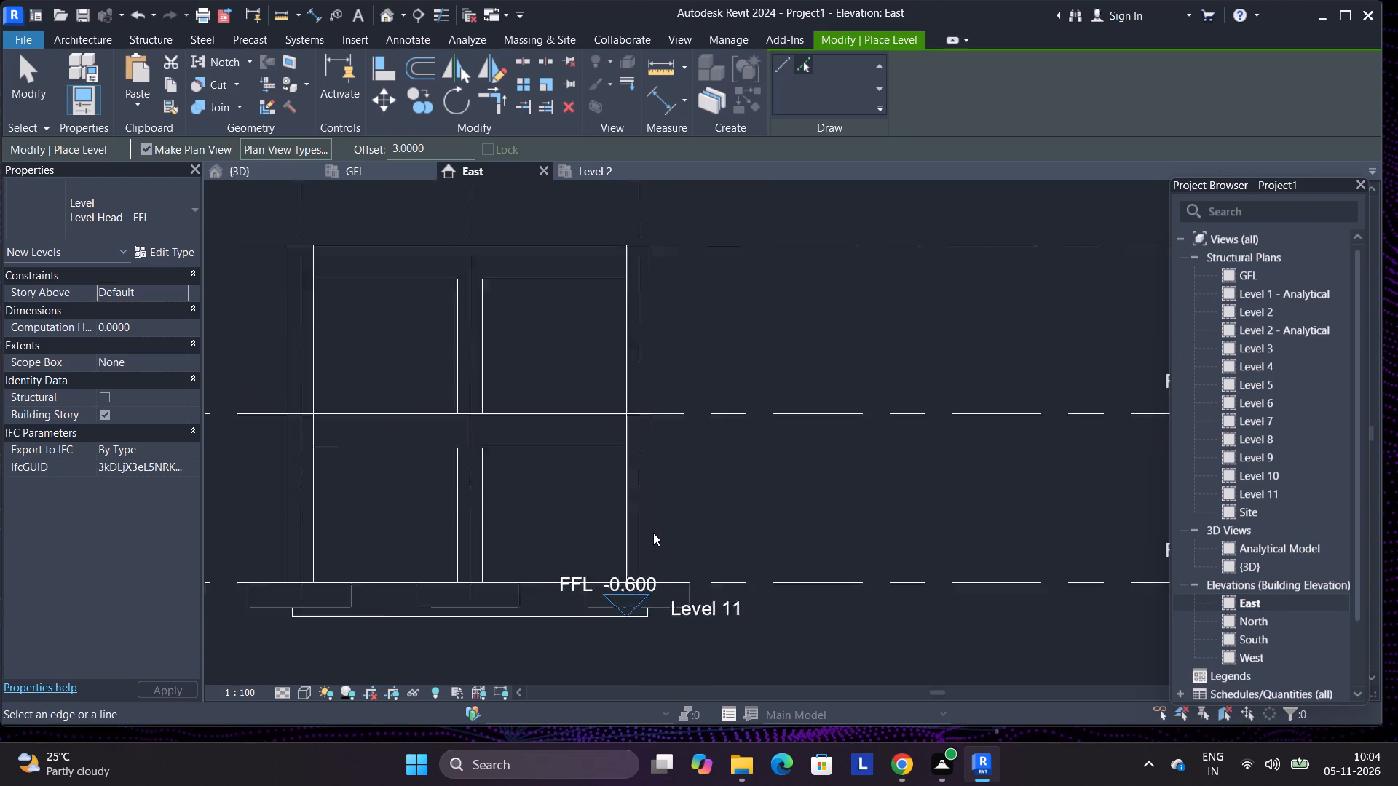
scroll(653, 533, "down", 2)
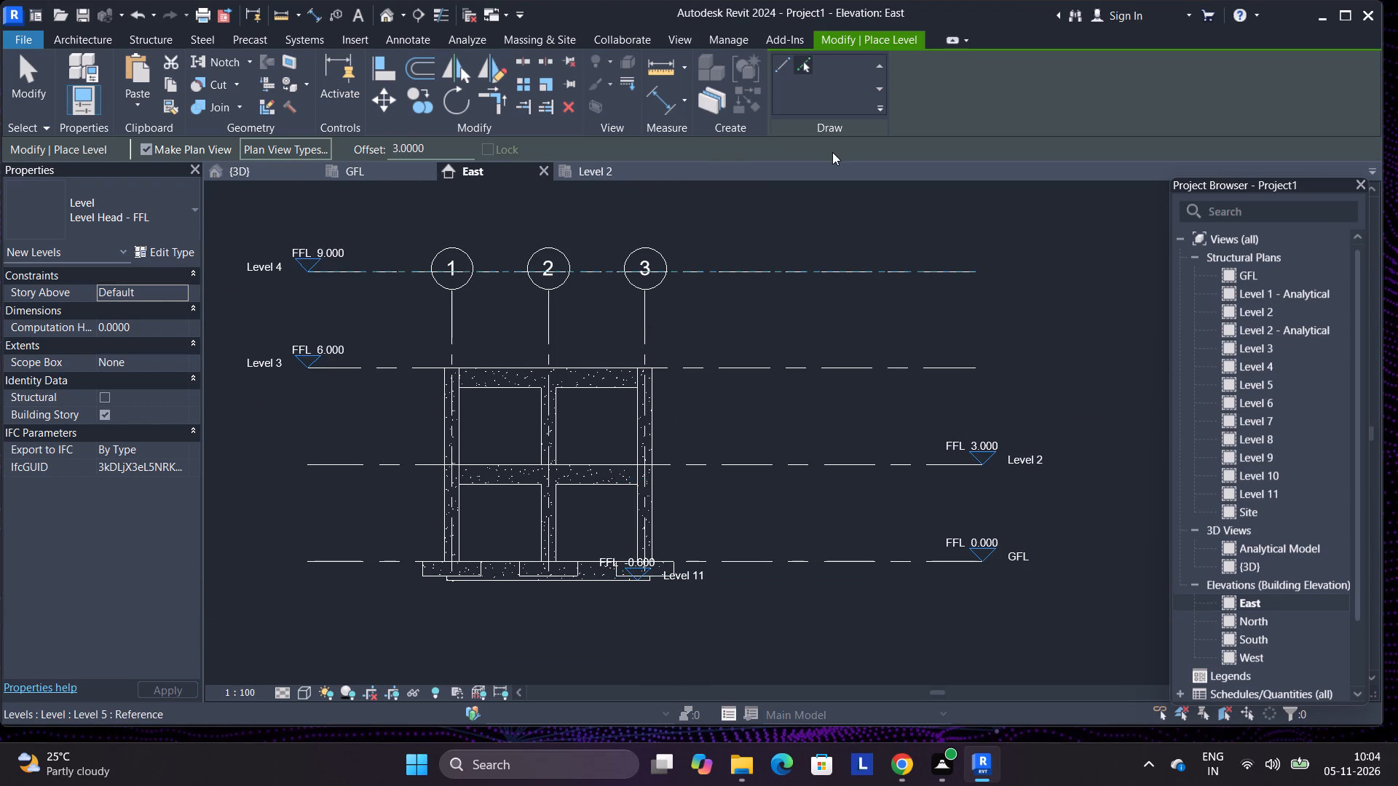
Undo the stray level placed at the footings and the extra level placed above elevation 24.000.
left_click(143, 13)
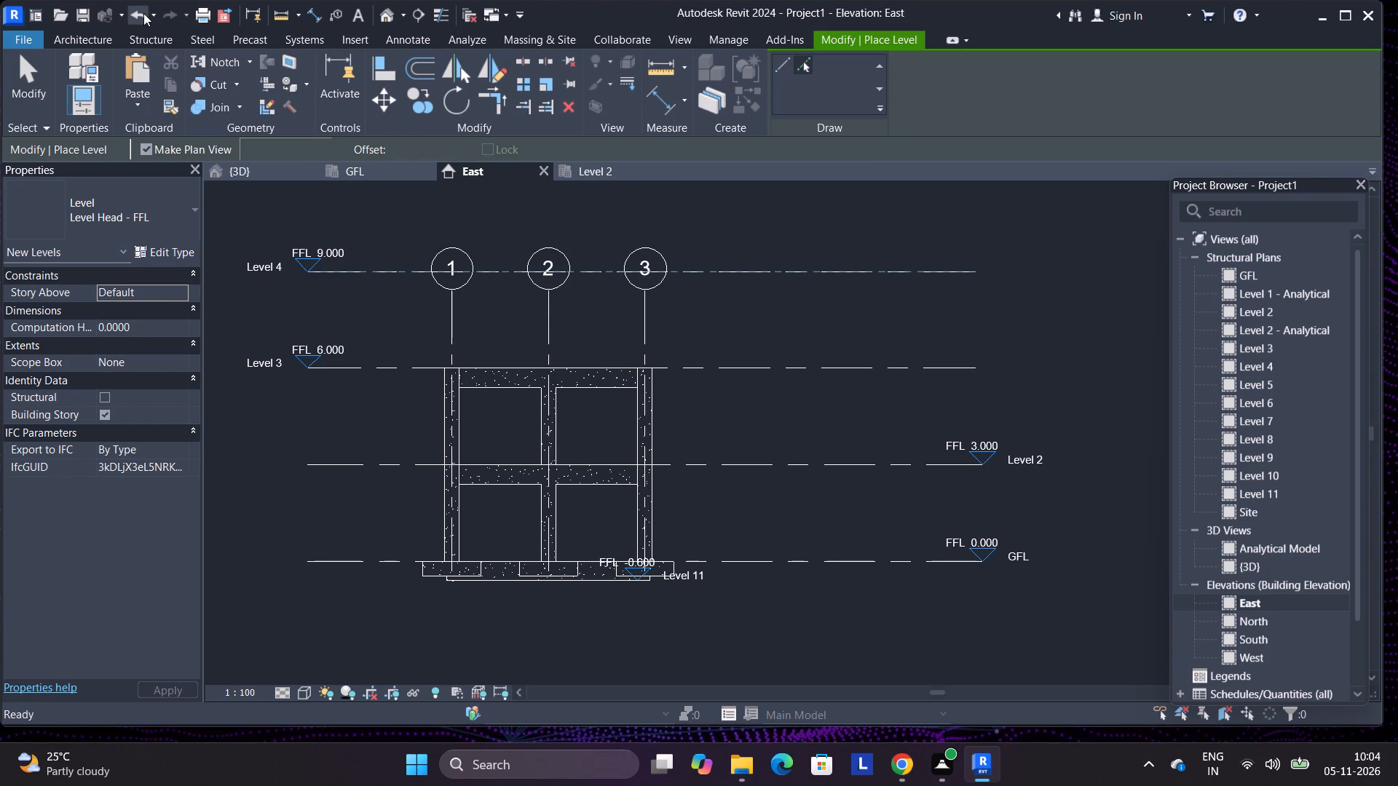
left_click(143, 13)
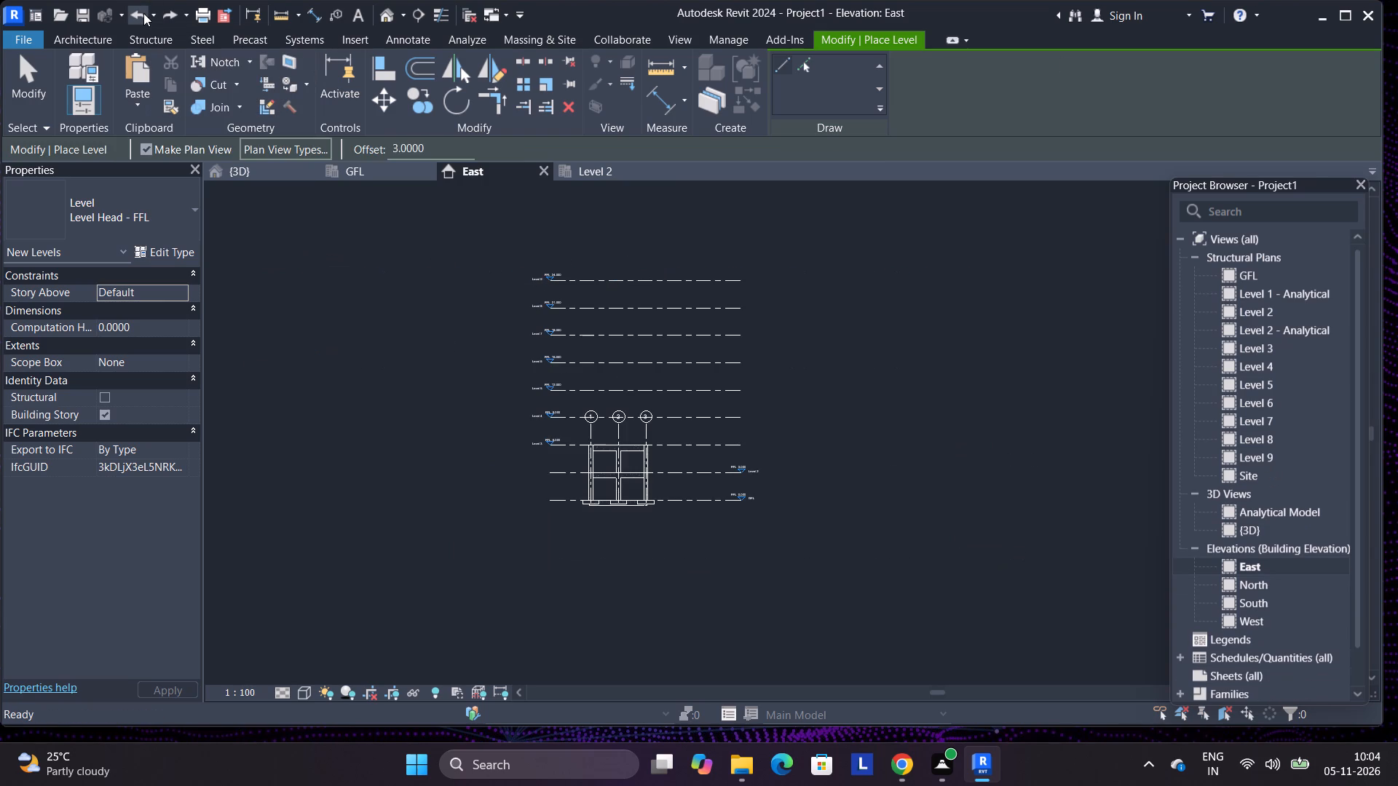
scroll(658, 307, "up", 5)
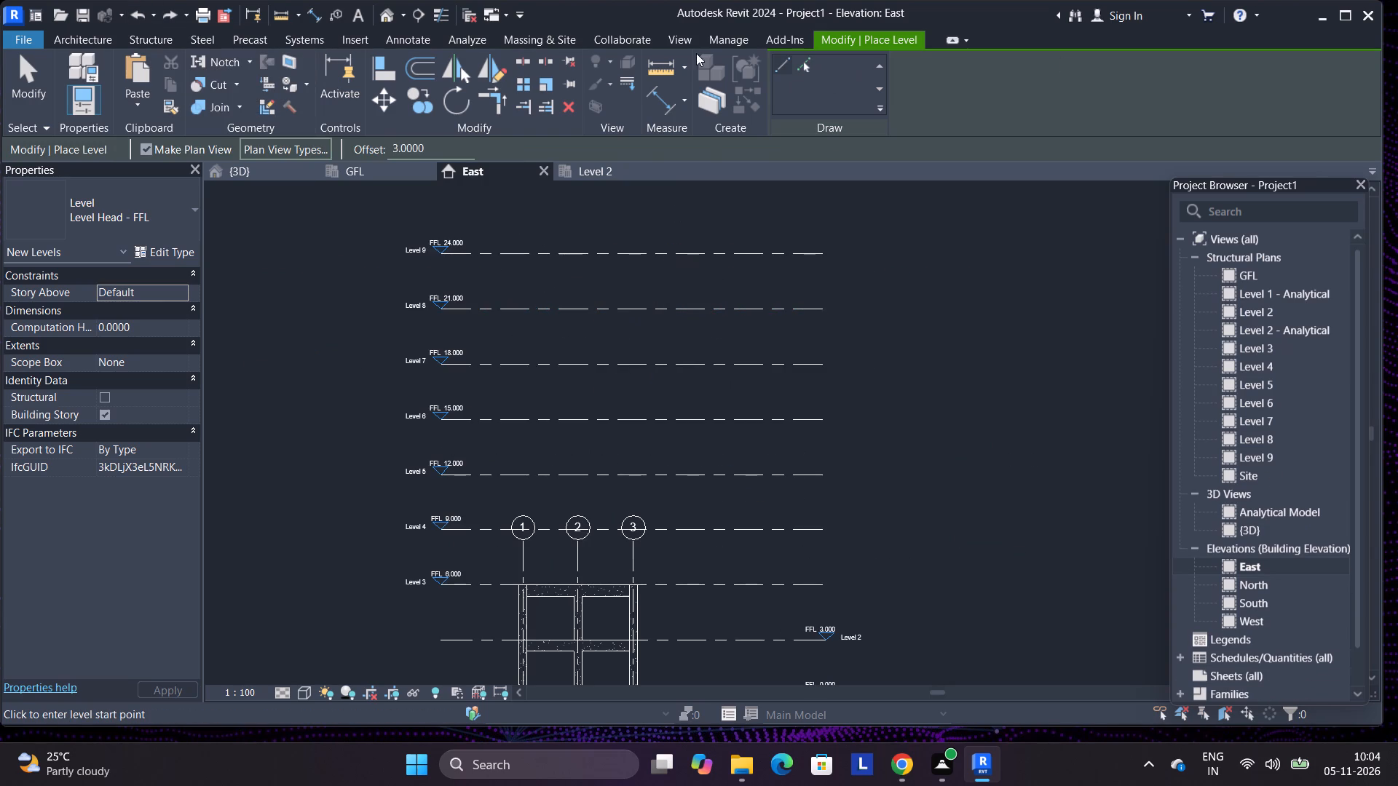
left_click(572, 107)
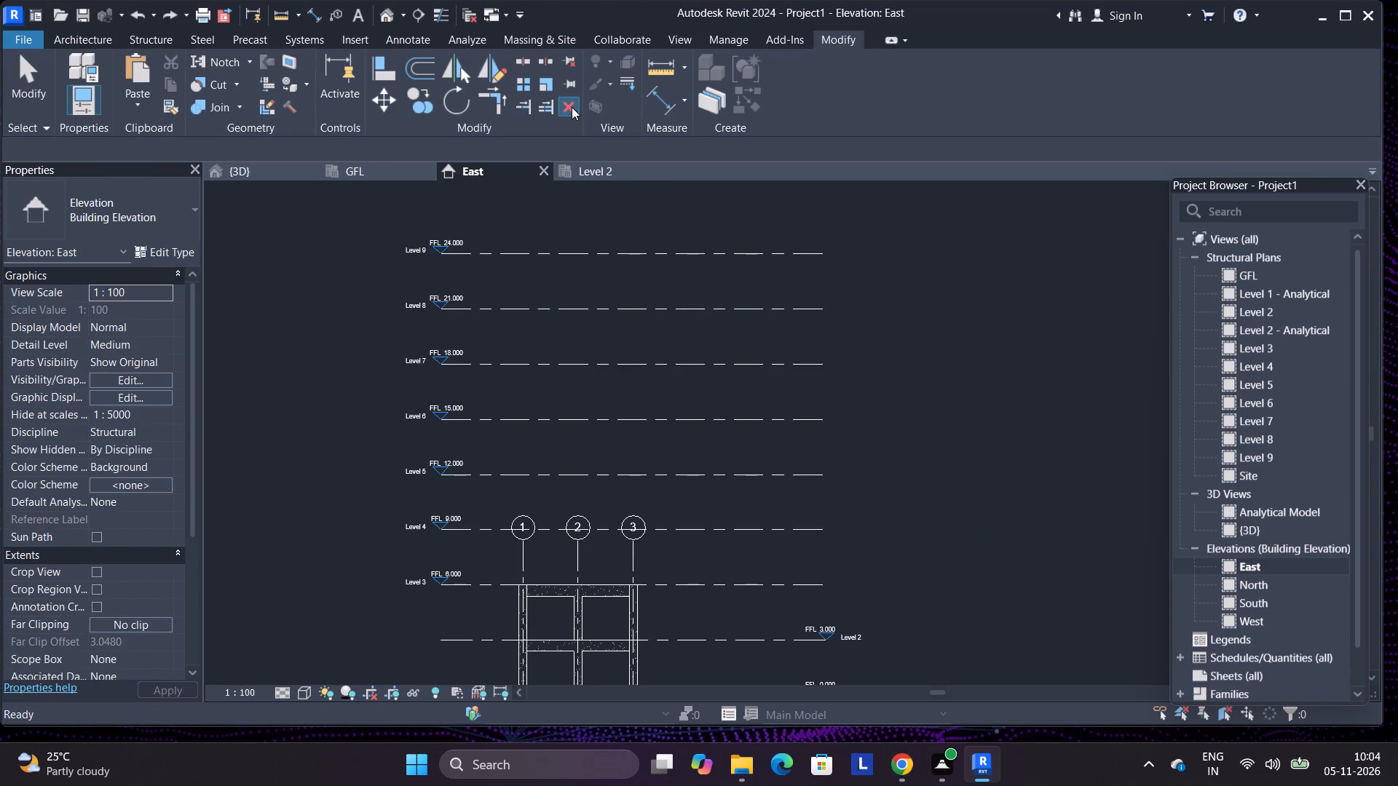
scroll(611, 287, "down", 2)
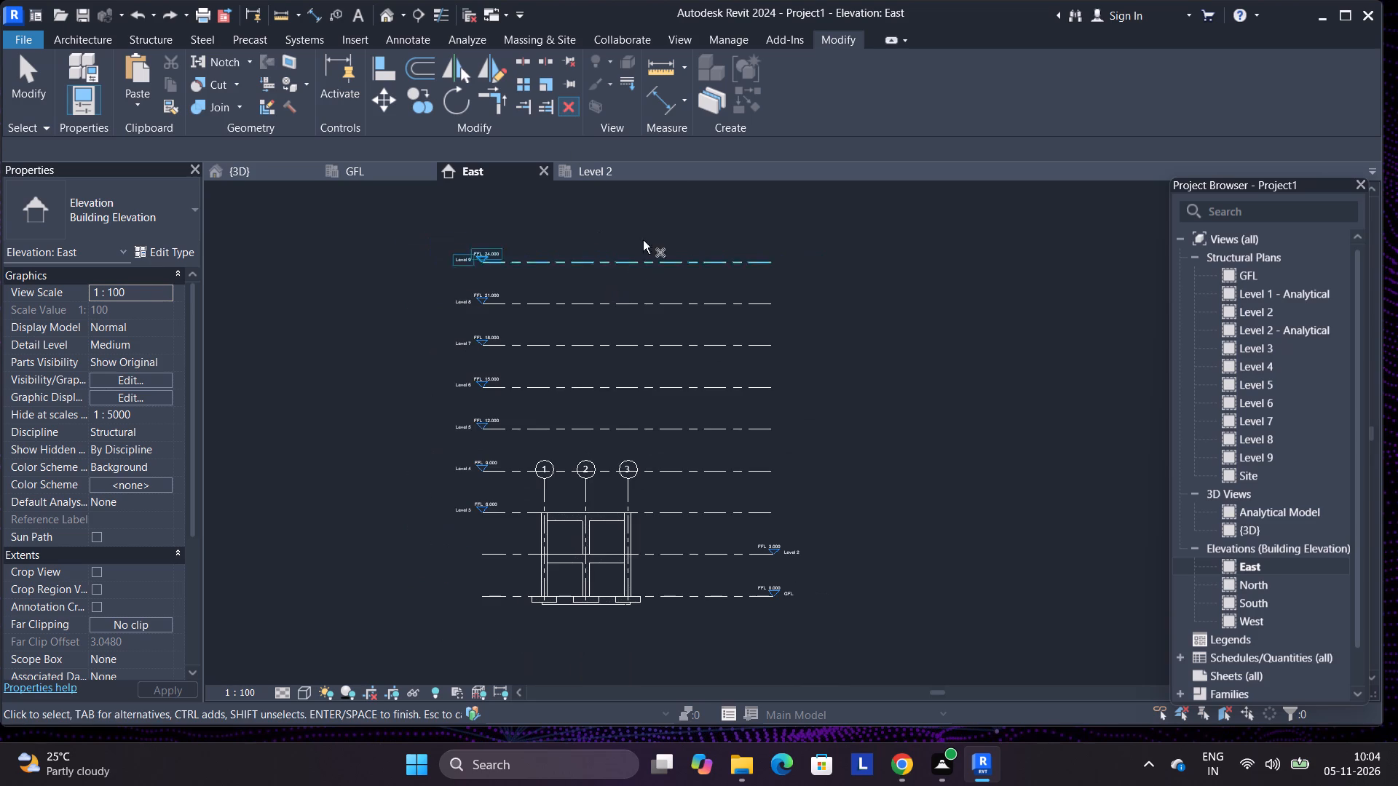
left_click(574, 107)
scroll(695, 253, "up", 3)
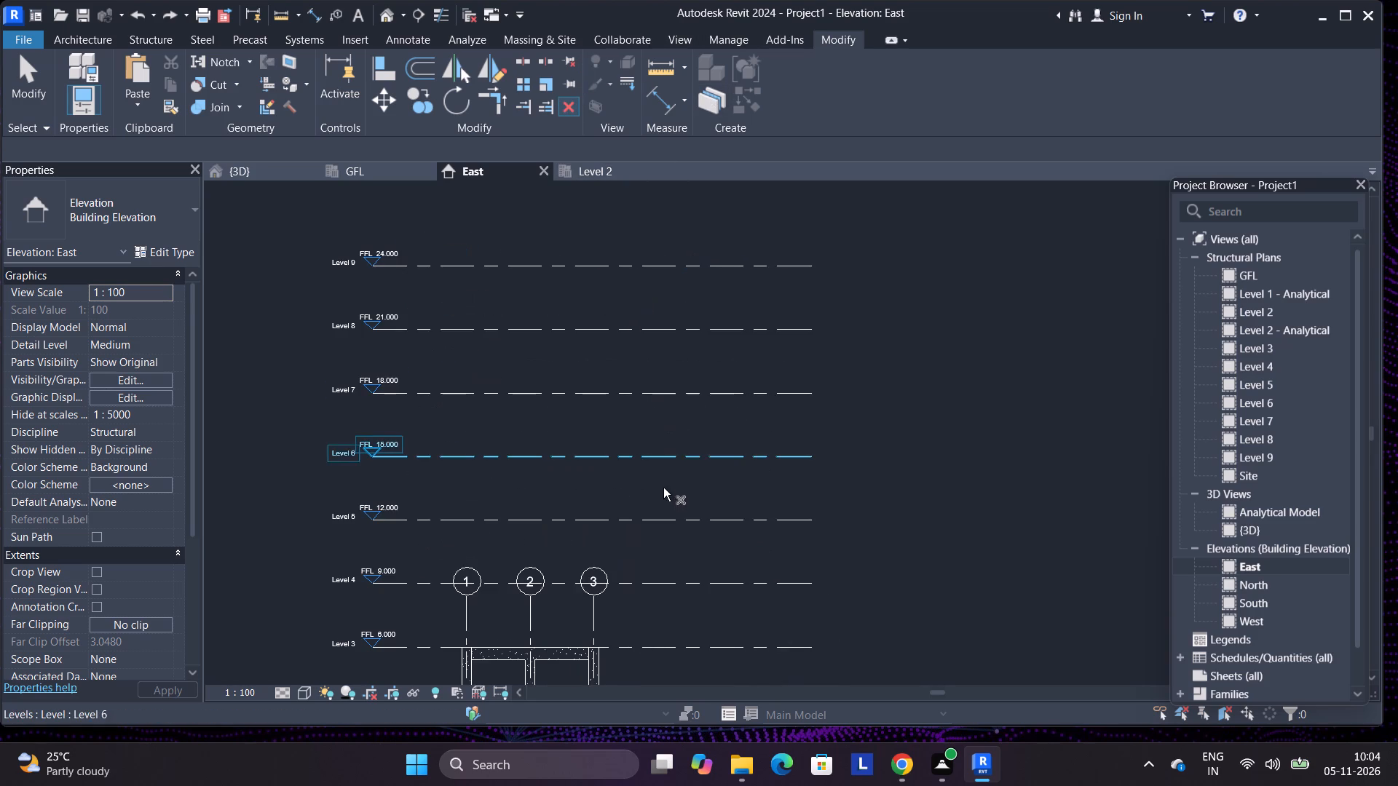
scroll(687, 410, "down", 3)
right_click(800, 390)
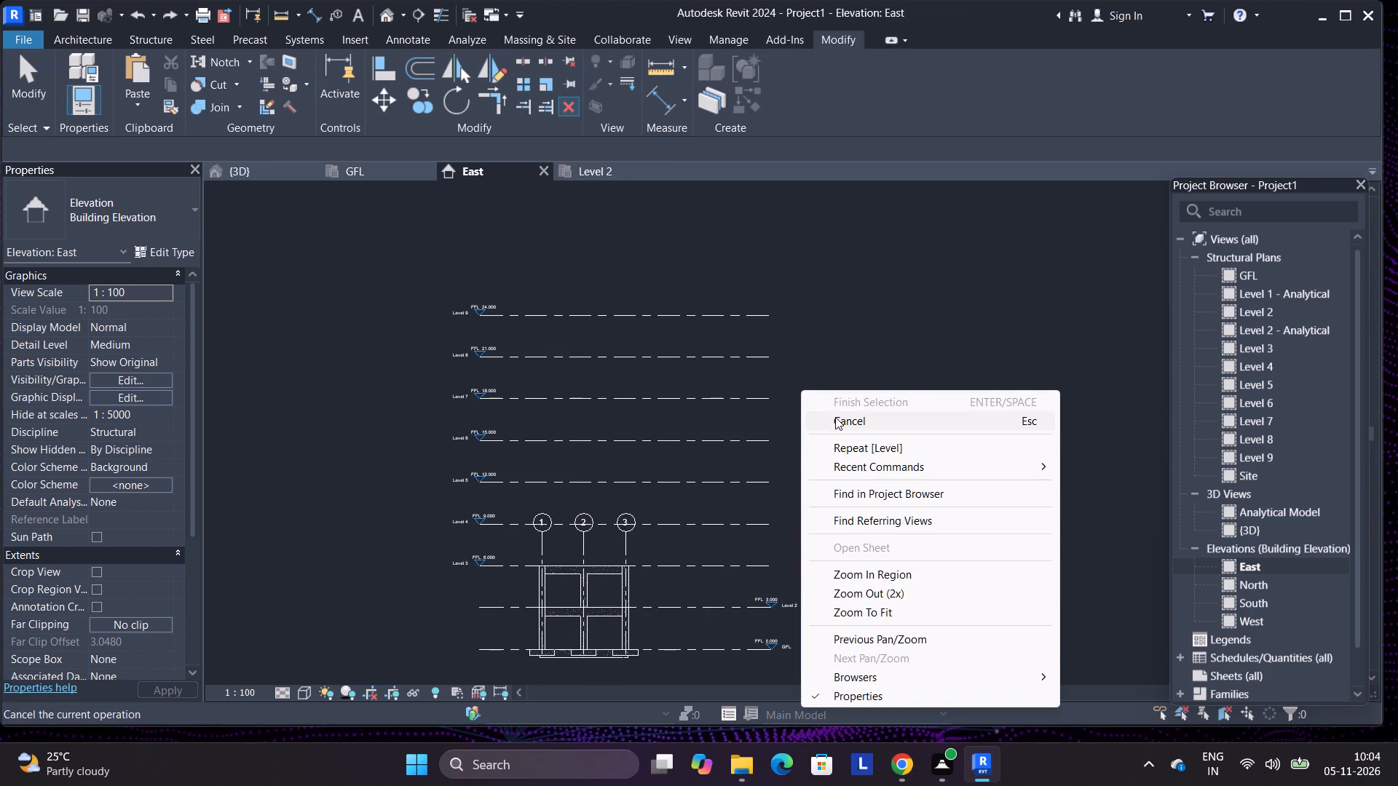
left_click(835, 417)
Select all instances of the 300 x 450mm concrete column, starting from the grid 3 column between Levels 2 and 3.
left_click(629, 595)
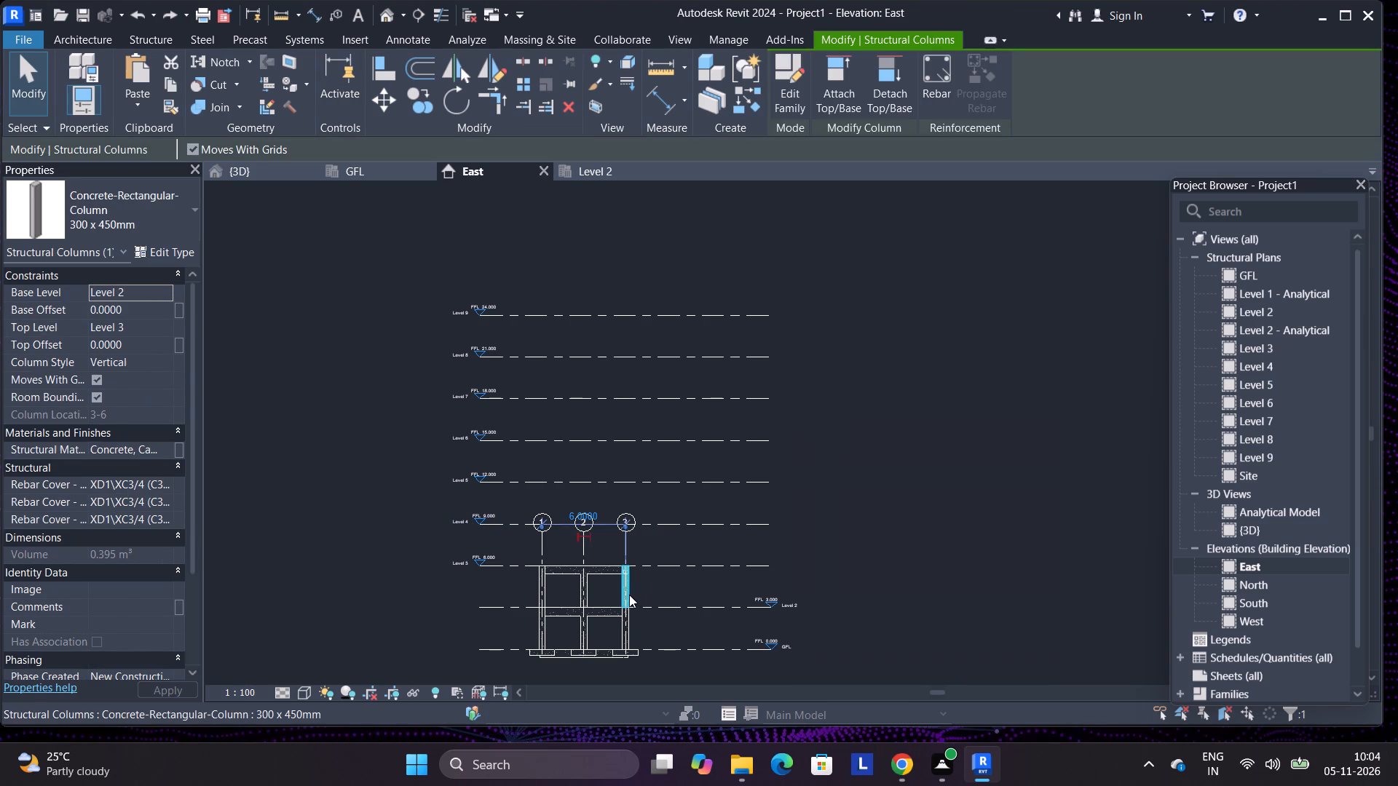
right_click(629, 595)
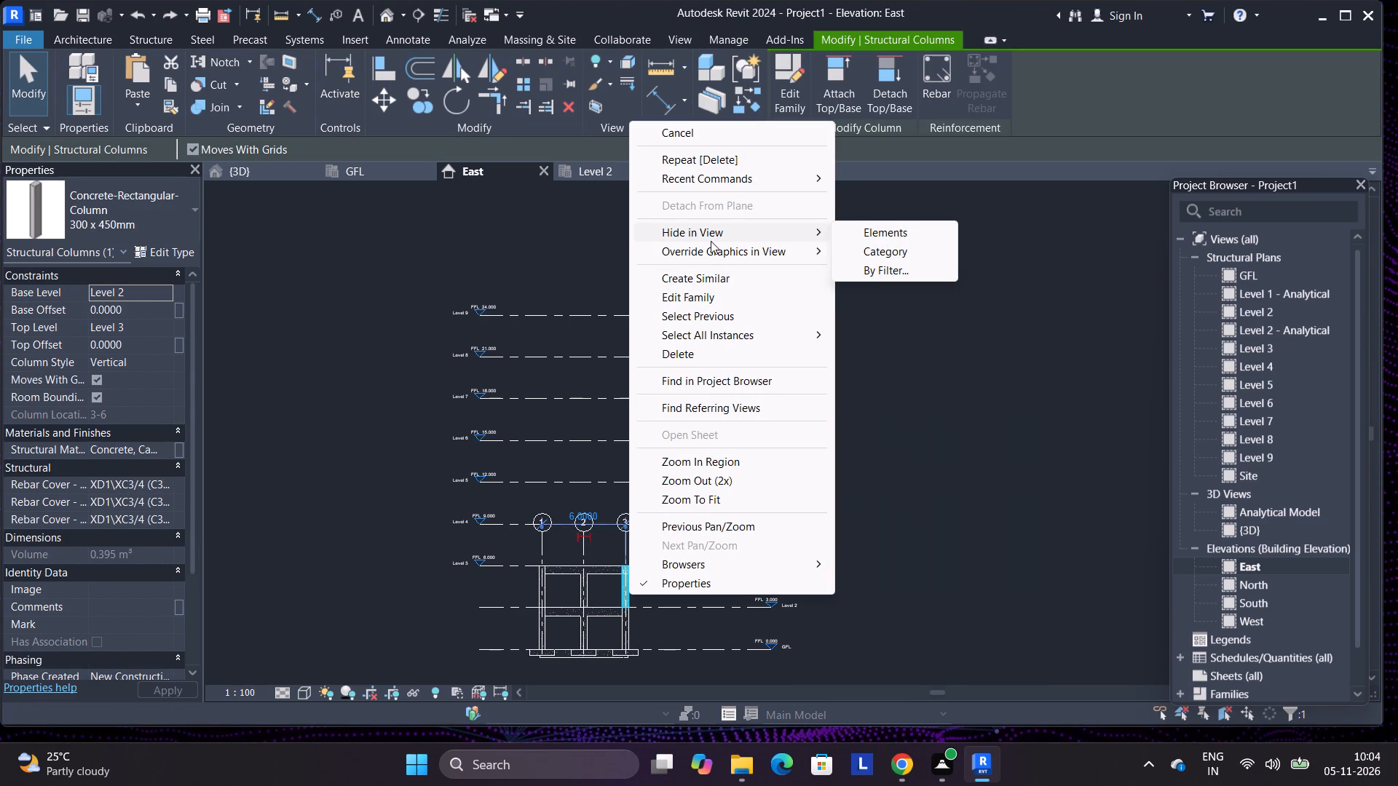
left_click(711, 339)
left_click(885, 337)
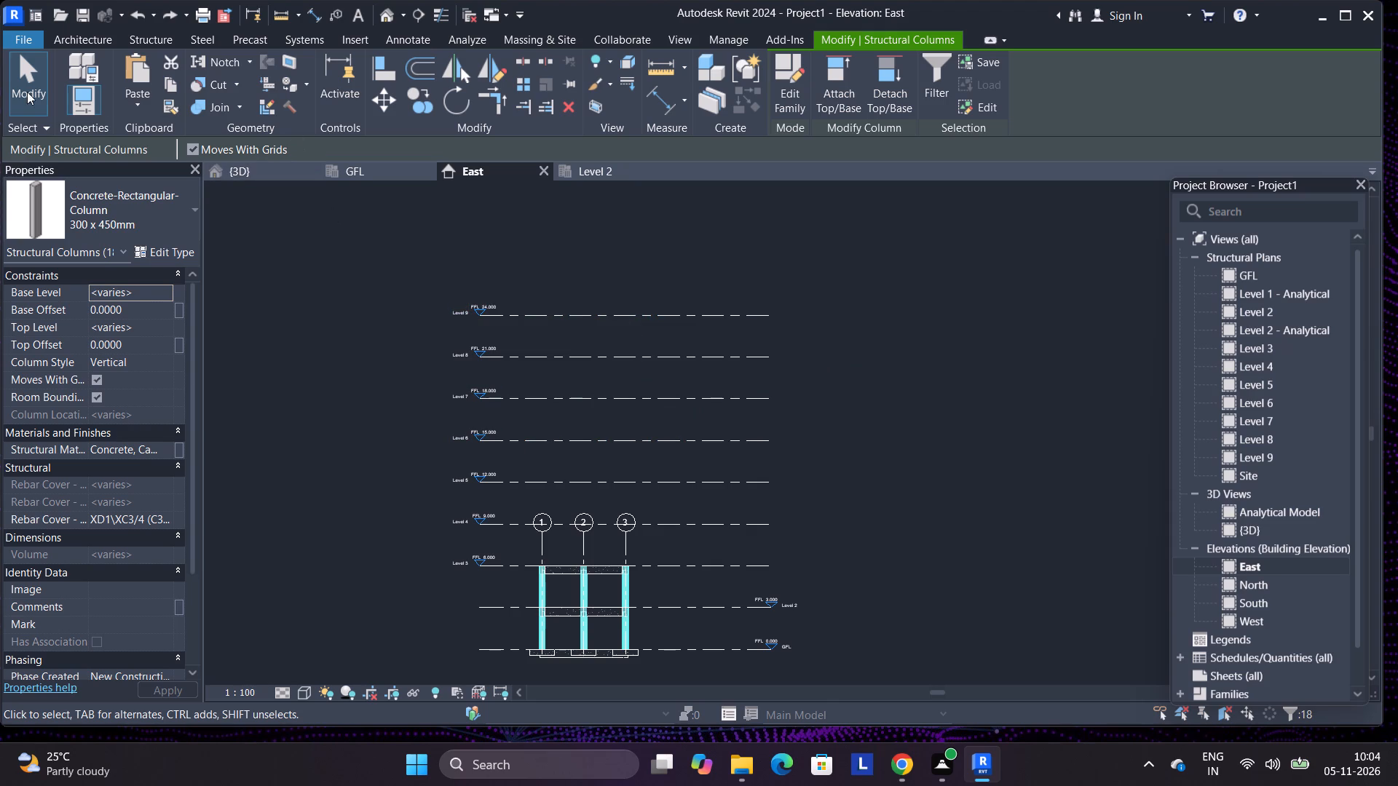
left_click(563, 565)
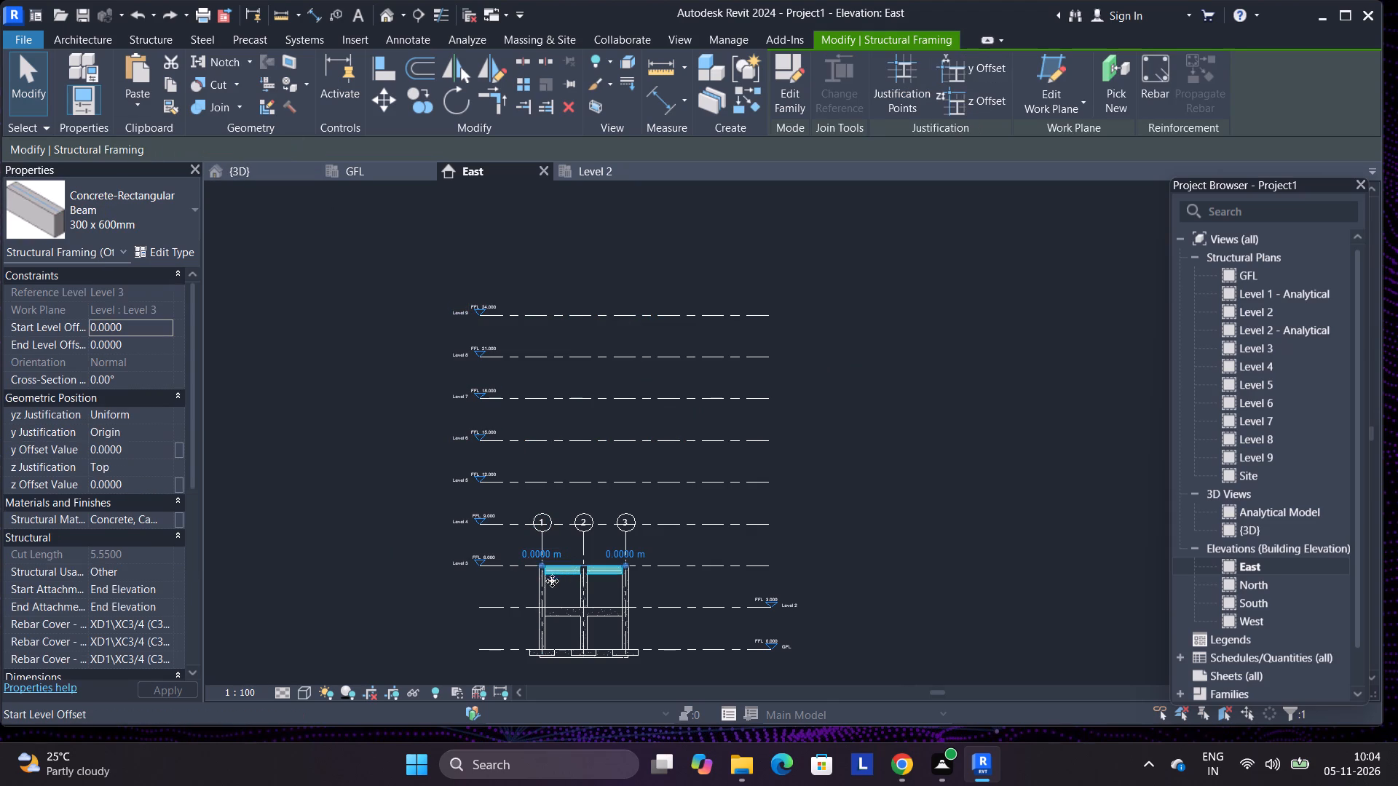
Copy all 300 x 450mm concrete columns visible in the East elevation and paste them aligned to Levels 4 through 9.
left_click(541, 589)
right_click(541, 589)
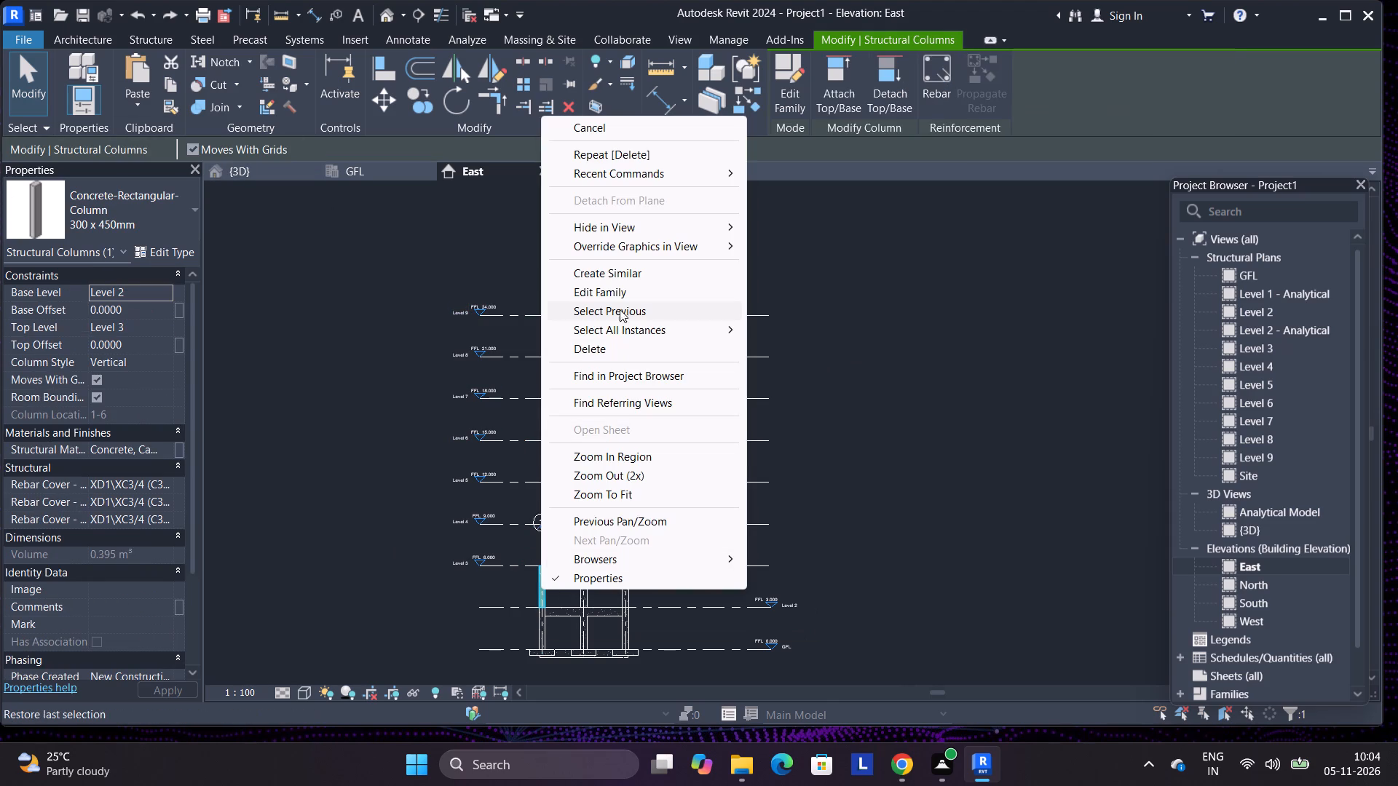
left_click(617, 333)
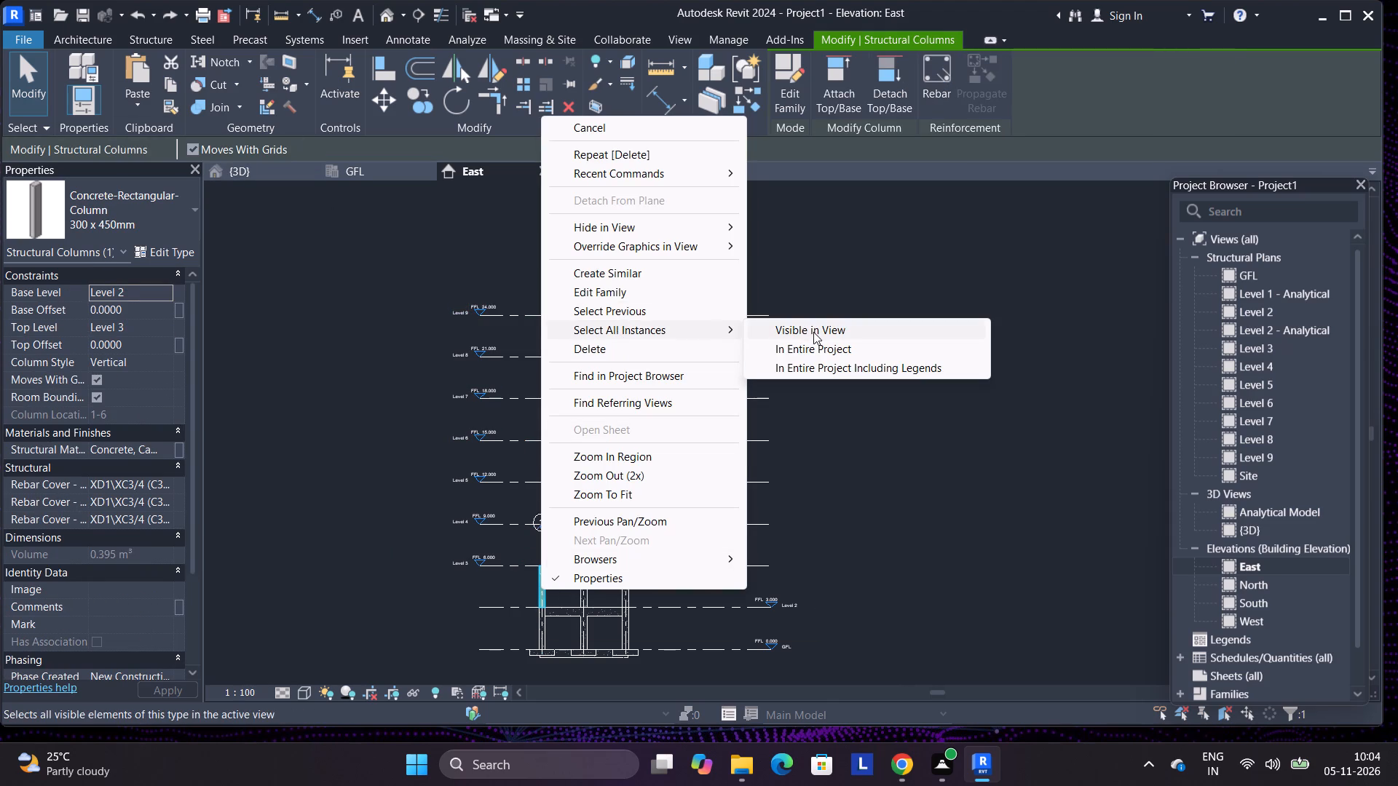
left_click(813, 332)
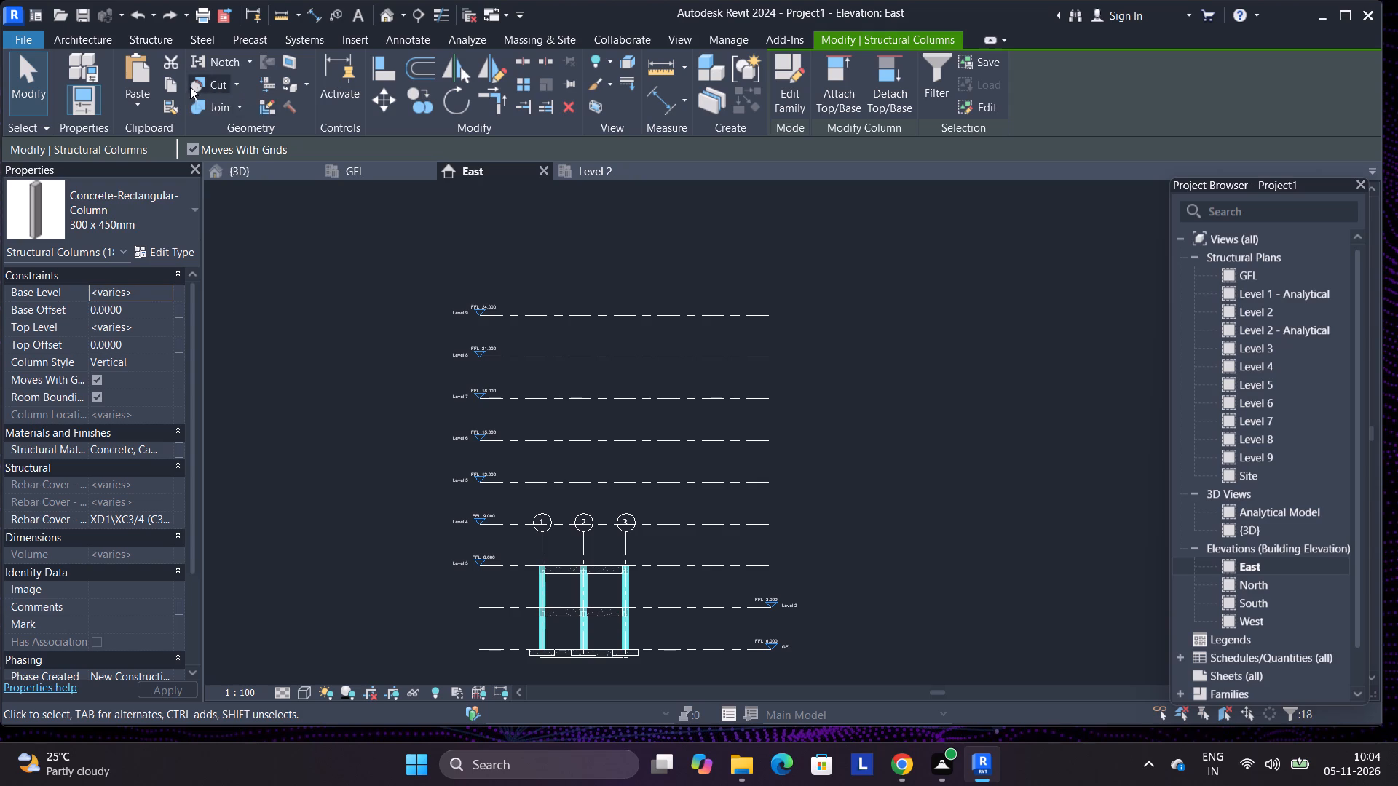
left_click(173, 84)
left_click(154, 106)
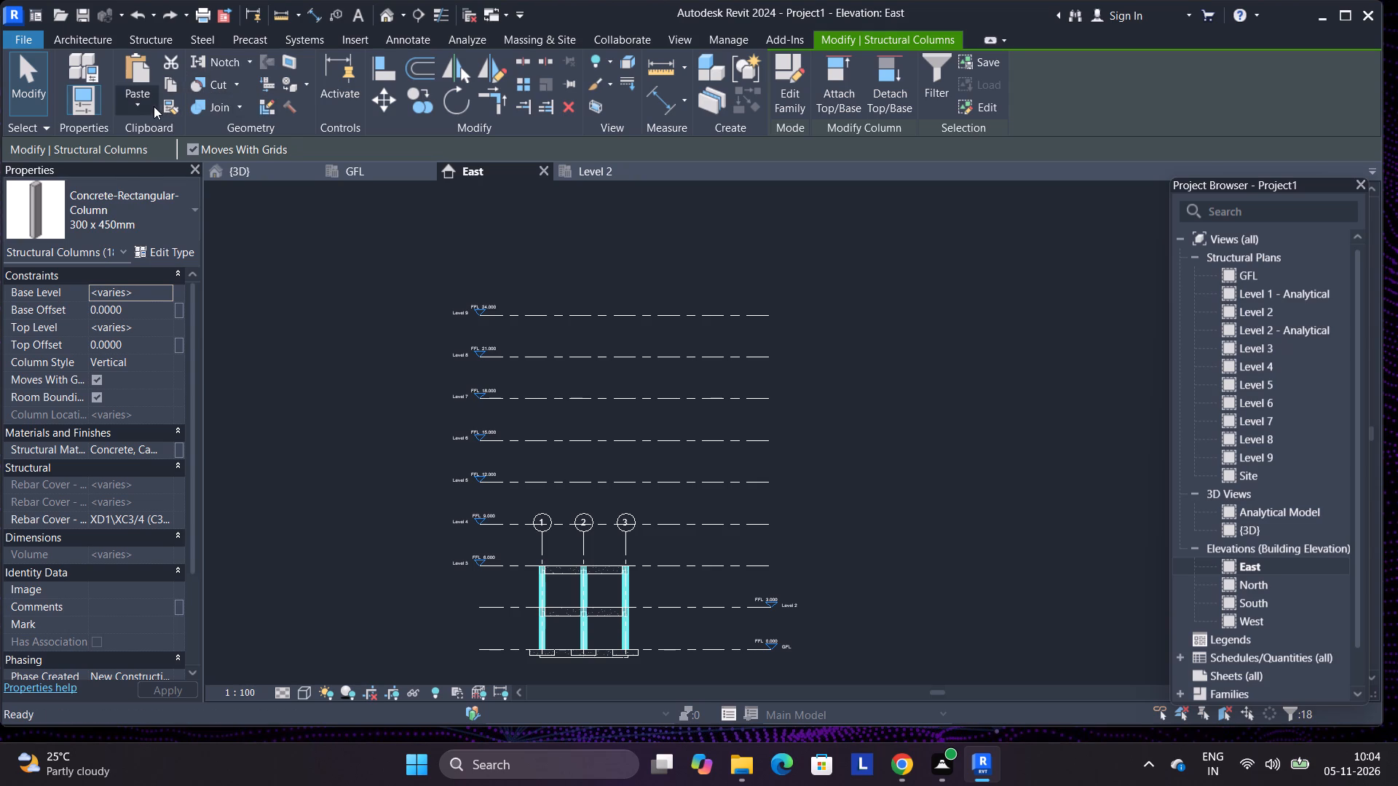
left_click(172, 162)
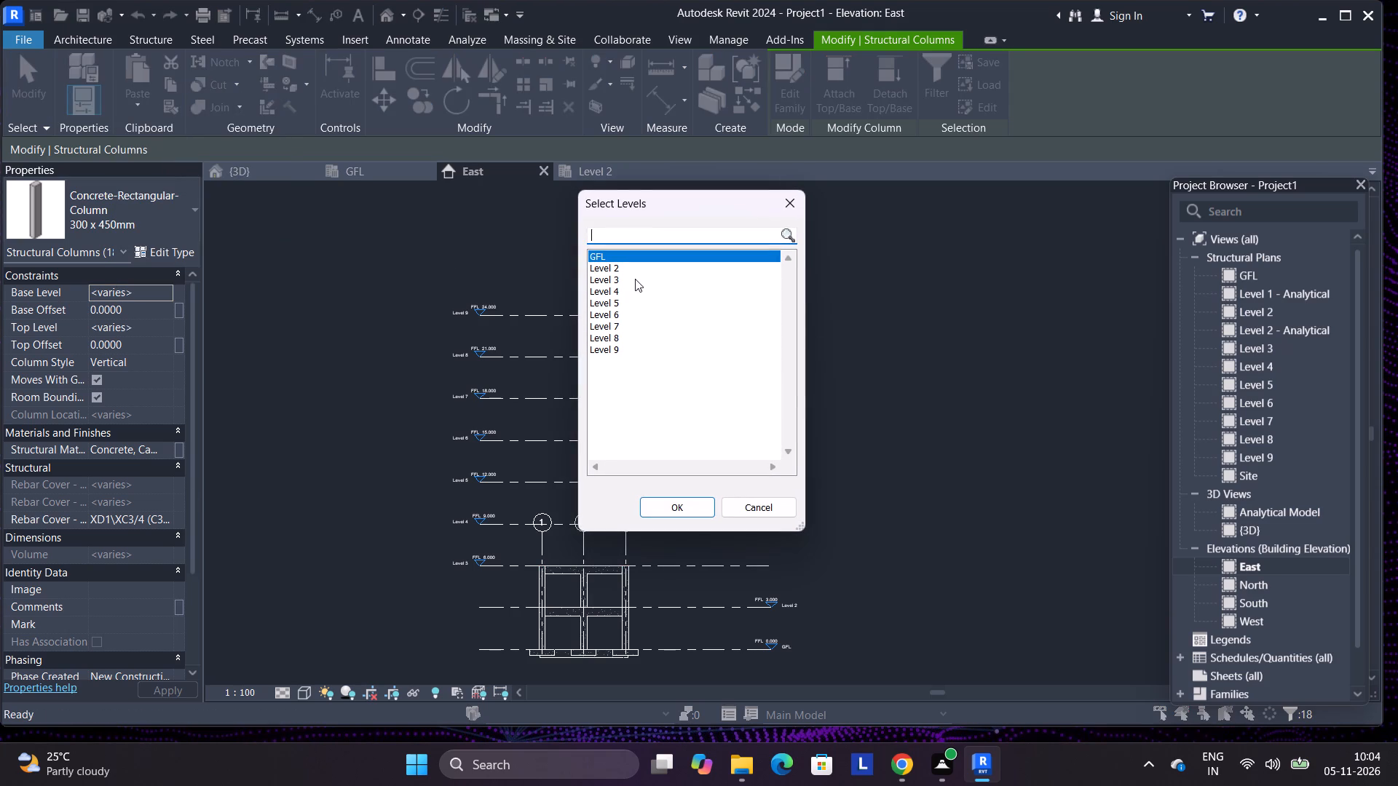
left_click_drag(625, 292, 625, 357)
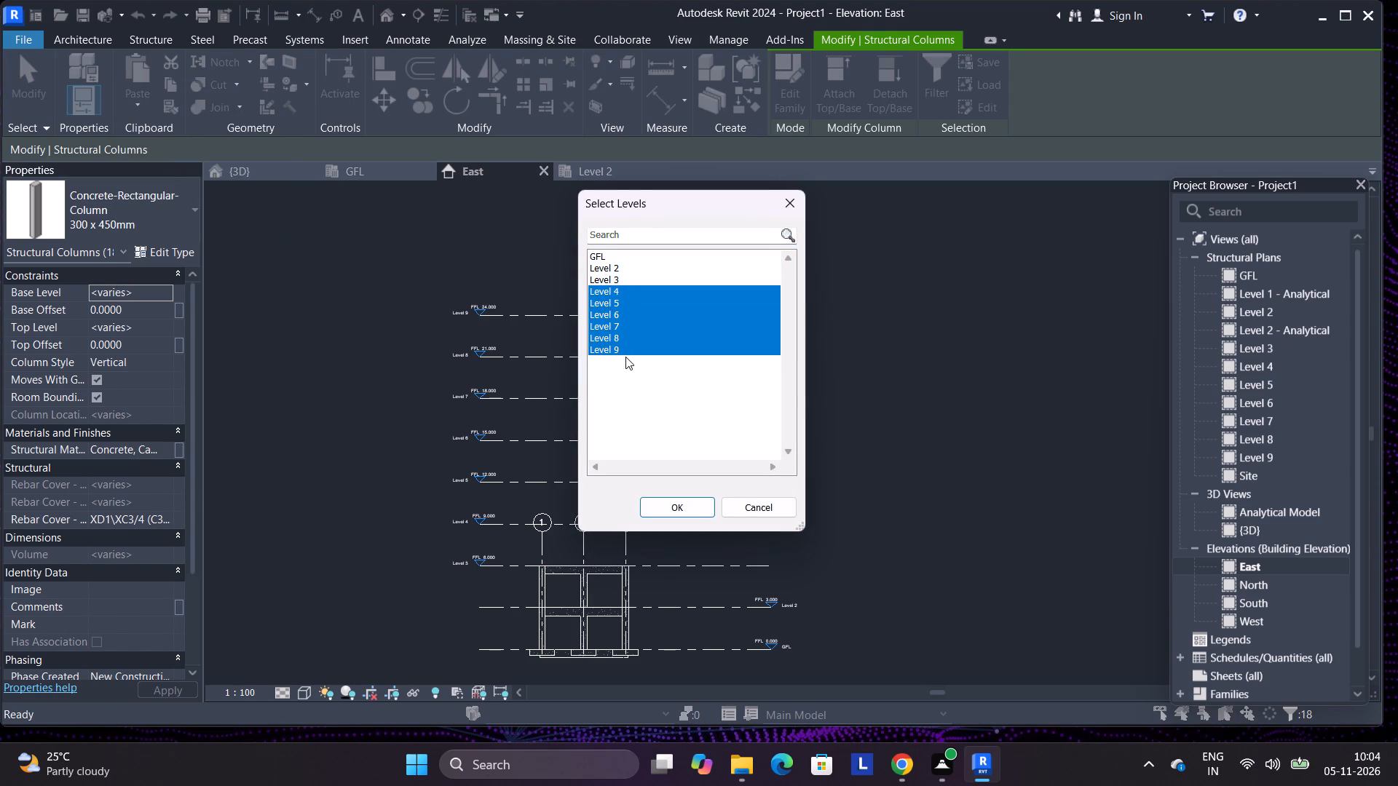
left_click_drag(625, 357, 625, 360)
left_click(673, 499)
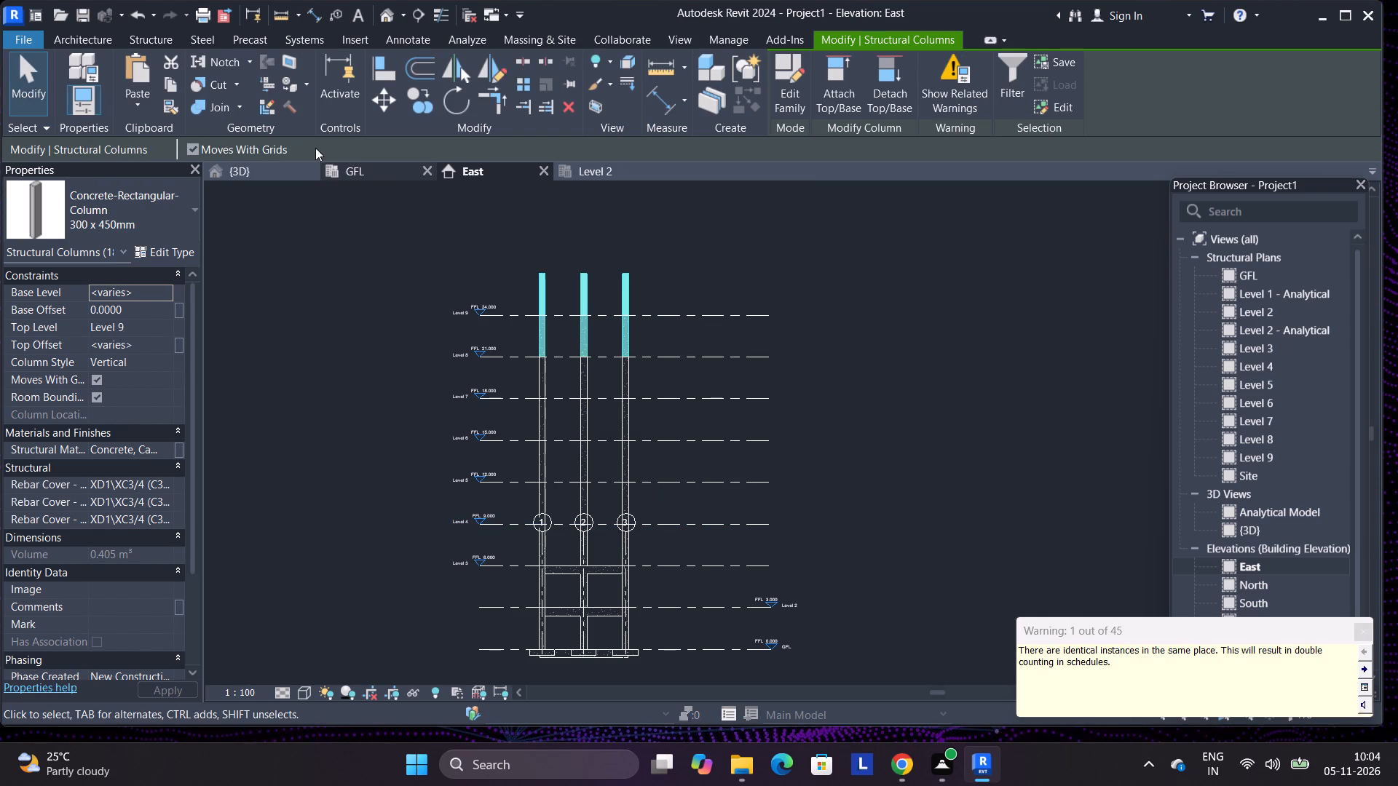
left_click(500, 237)
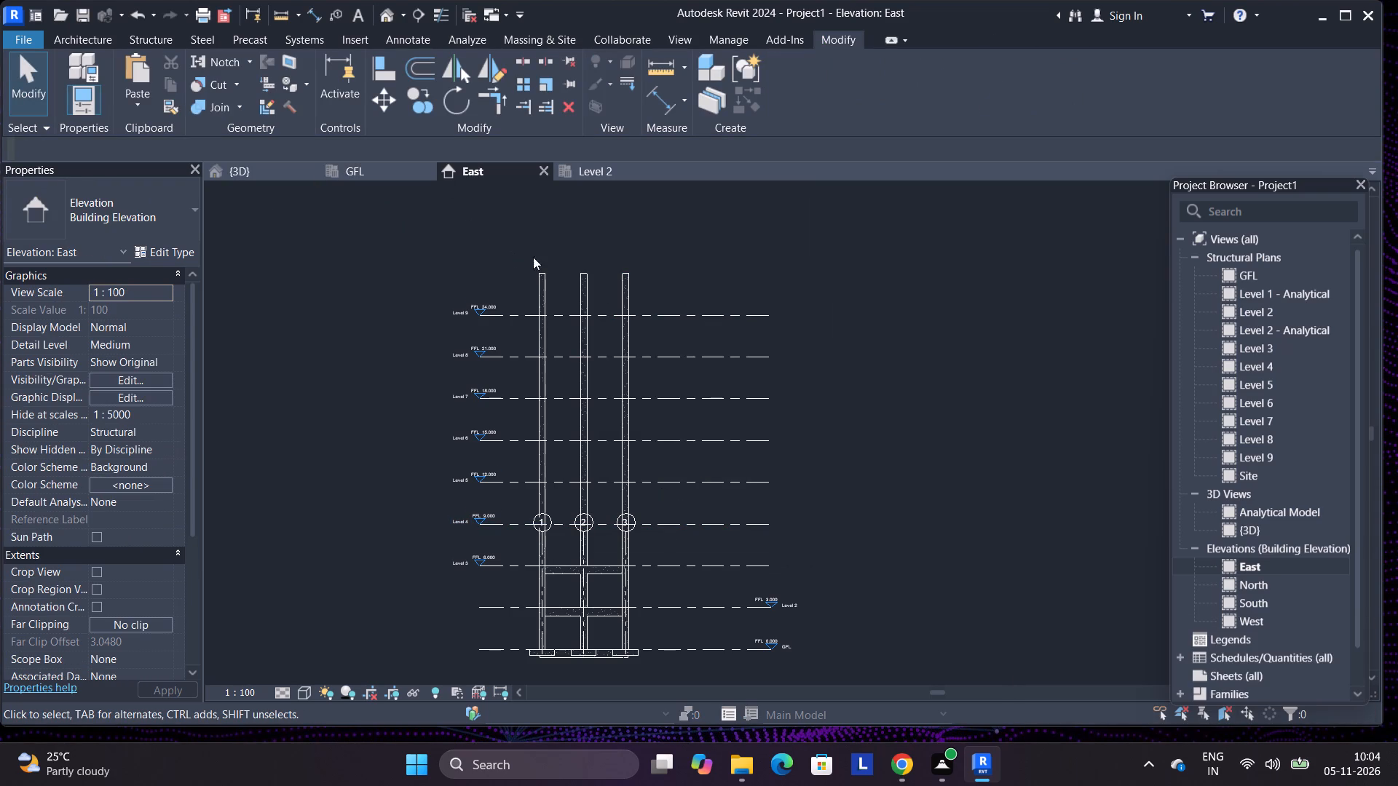
Delete all the surplus 300 x 450mm columns standing above Level 9 on grids 1, 2 and 3.
left_click(543, 290)
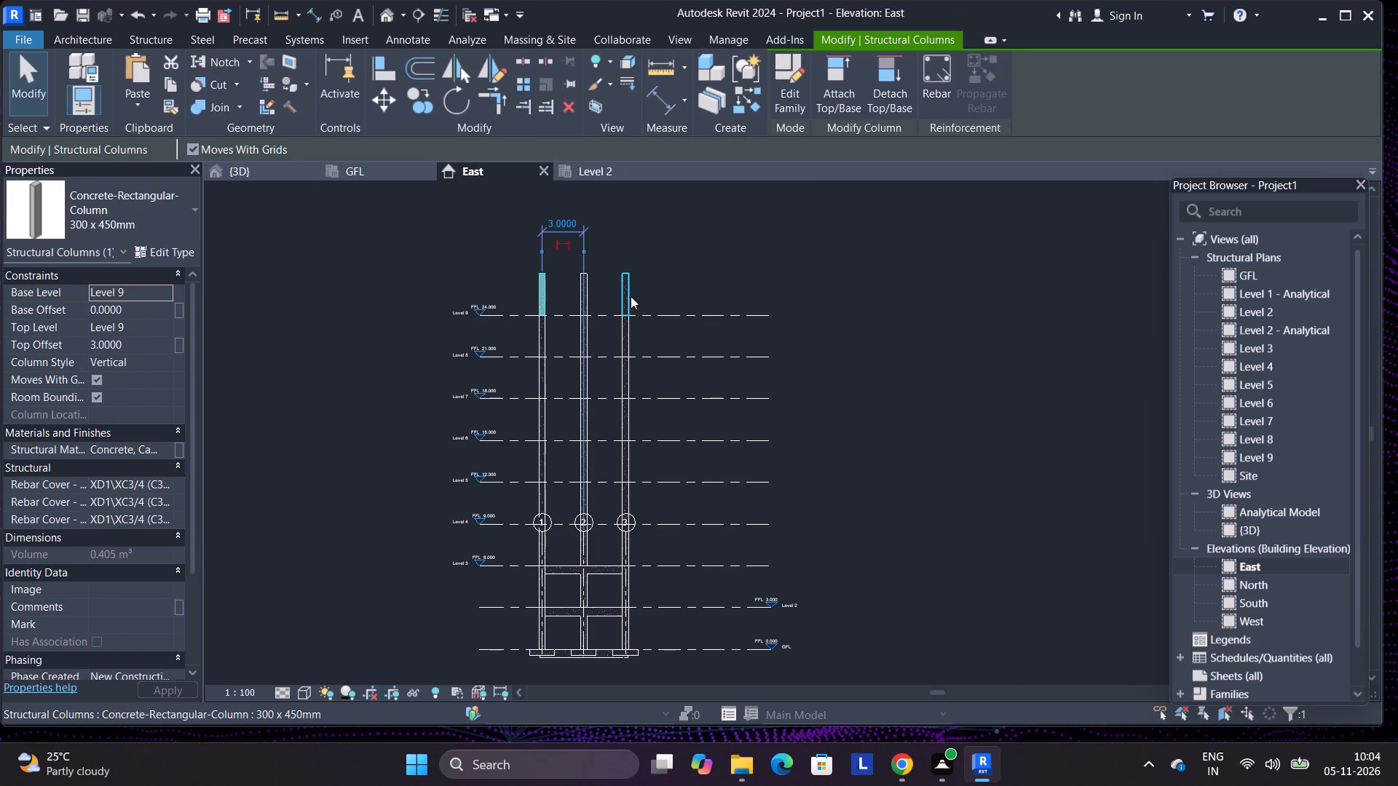
key("Delete")
left_click(630, 296)
key("Delete")
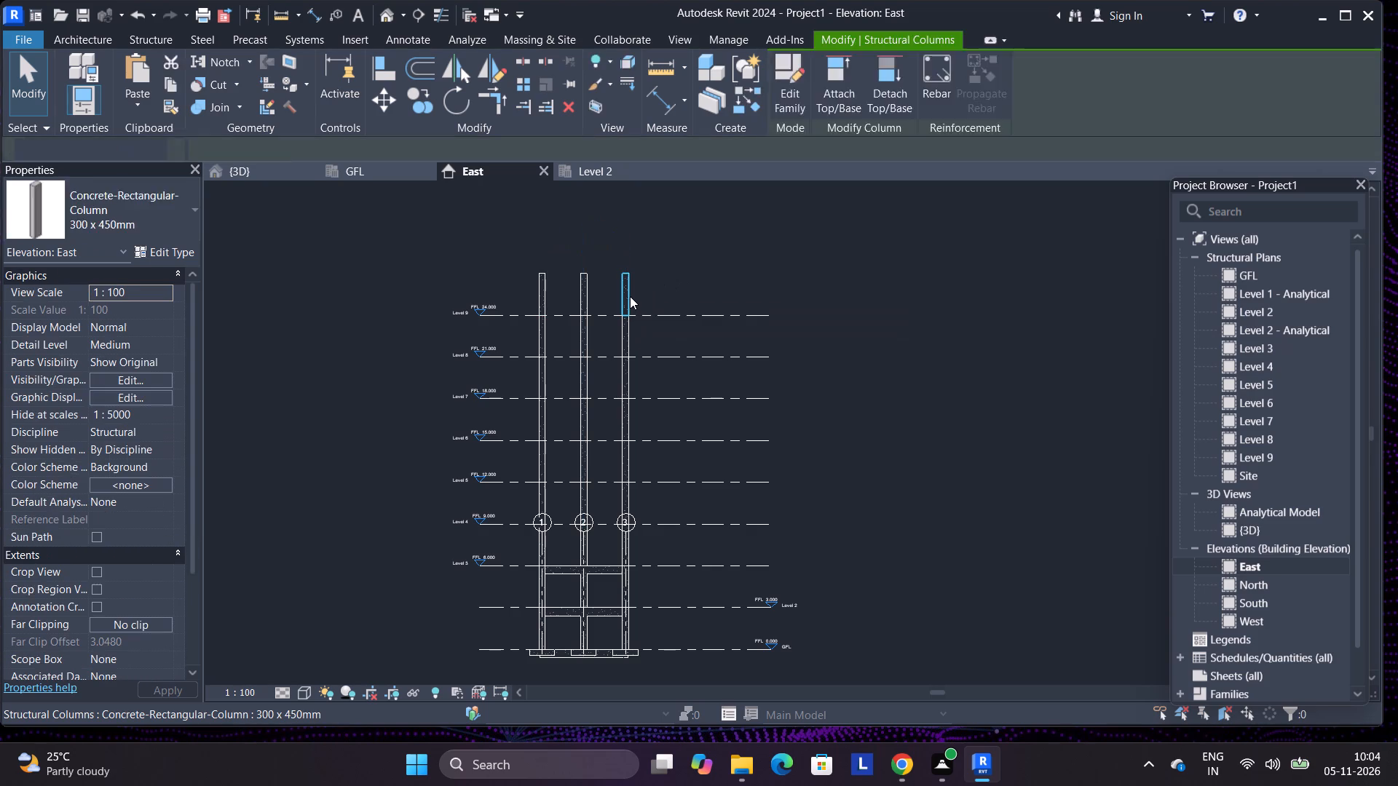
left_click(623, 298)
key("Delete")
left_click(623, 298)
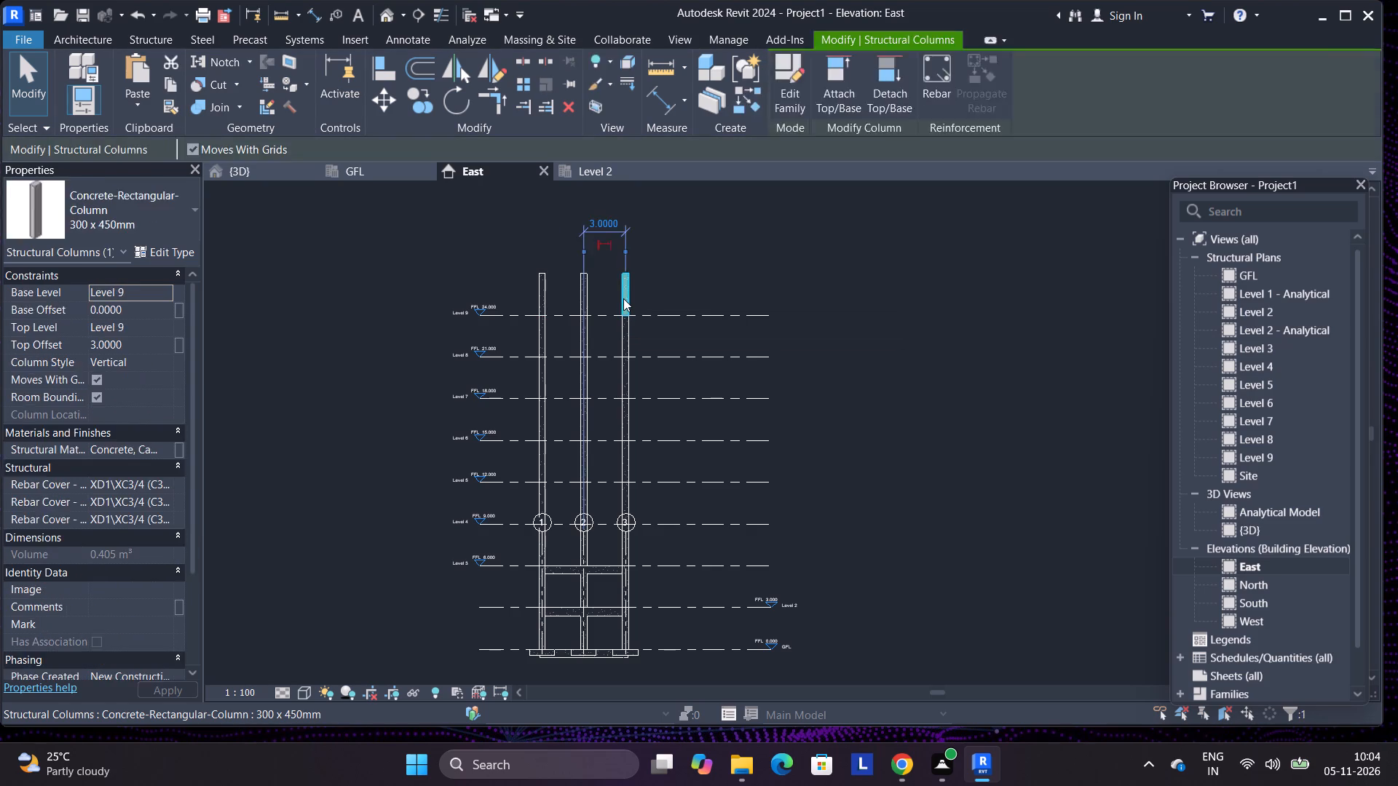
key("Delete")
left_click(581, 297)
key("Delete")
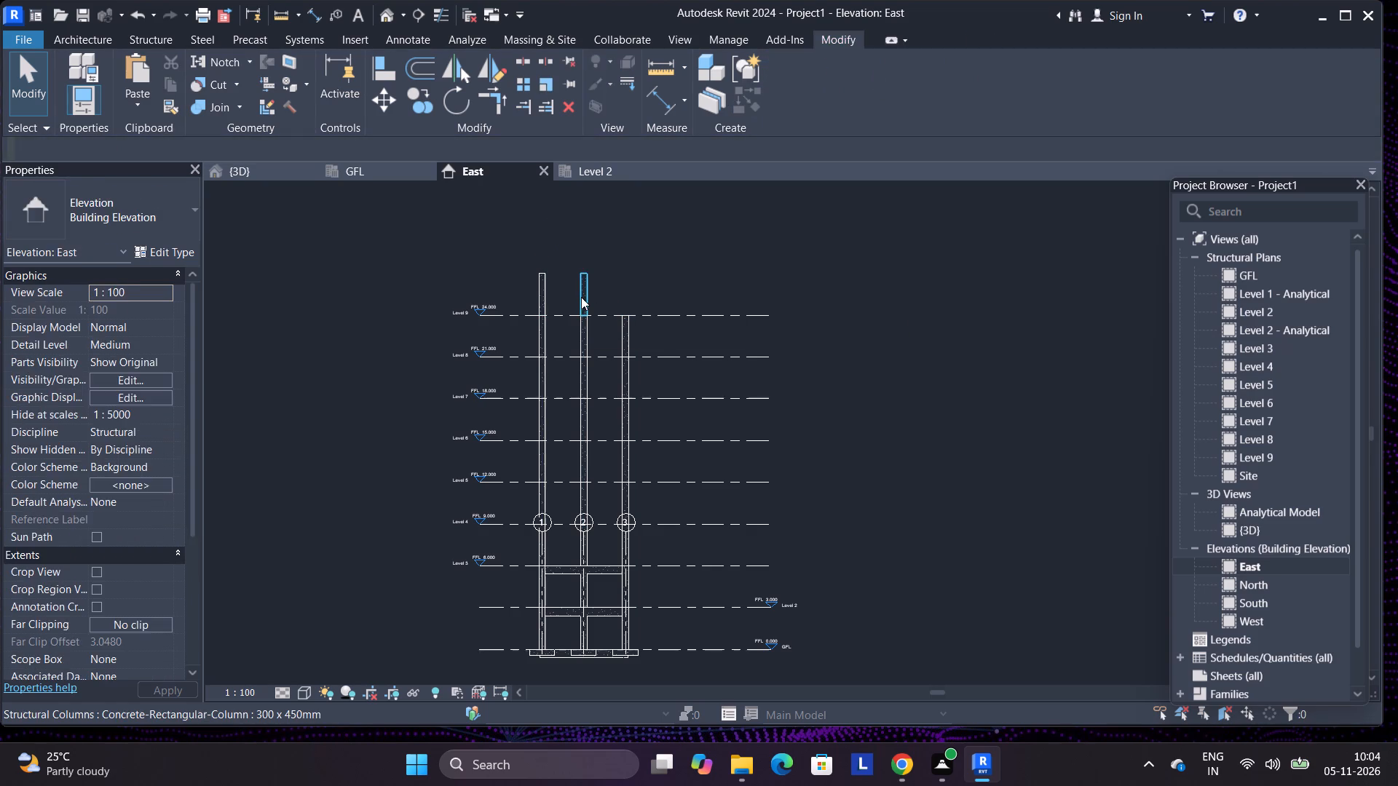
left_click(581, 297)
key("Delete")
left_click(581, 297)
key("Delete")
left_click(581, 297)
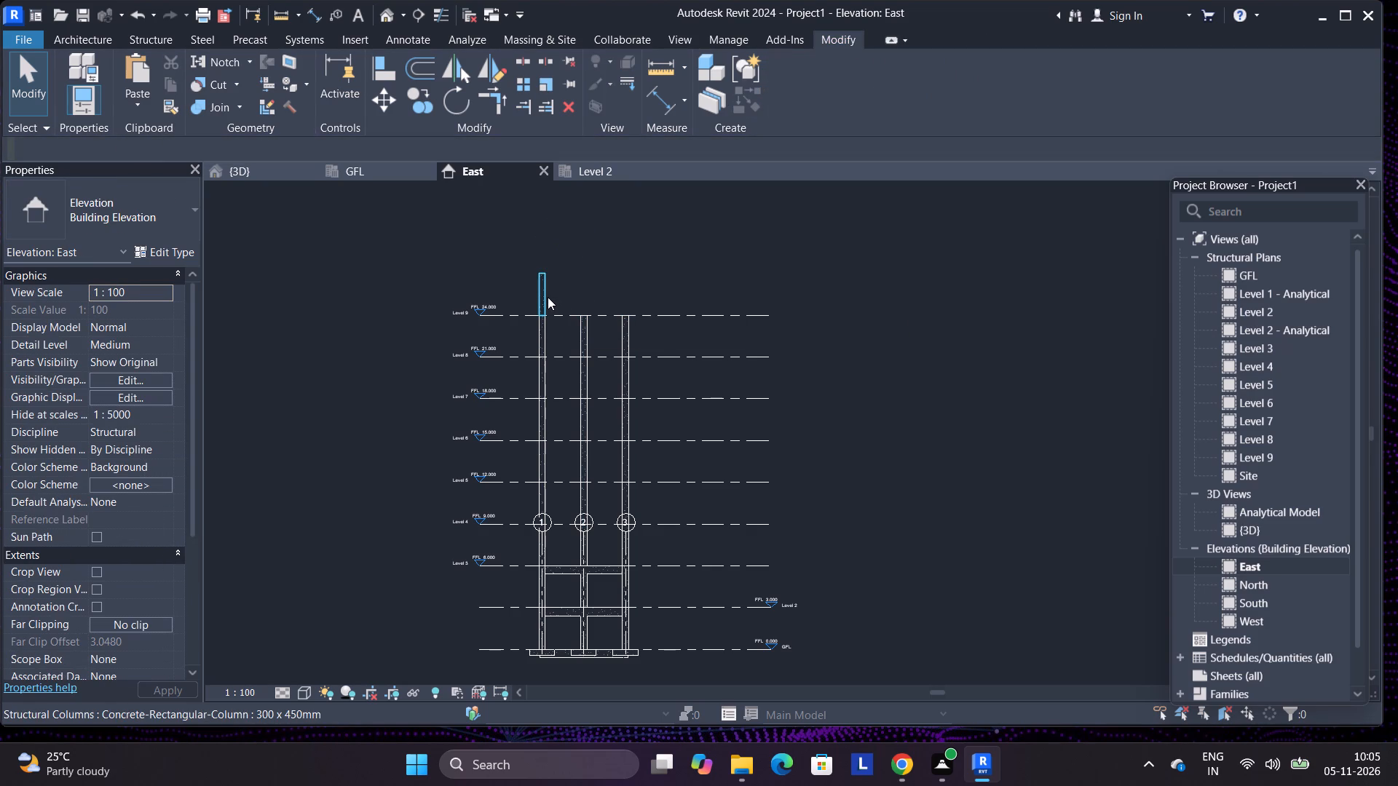
left_click(542, 298)
key("Delete")
double_click(542, 298)
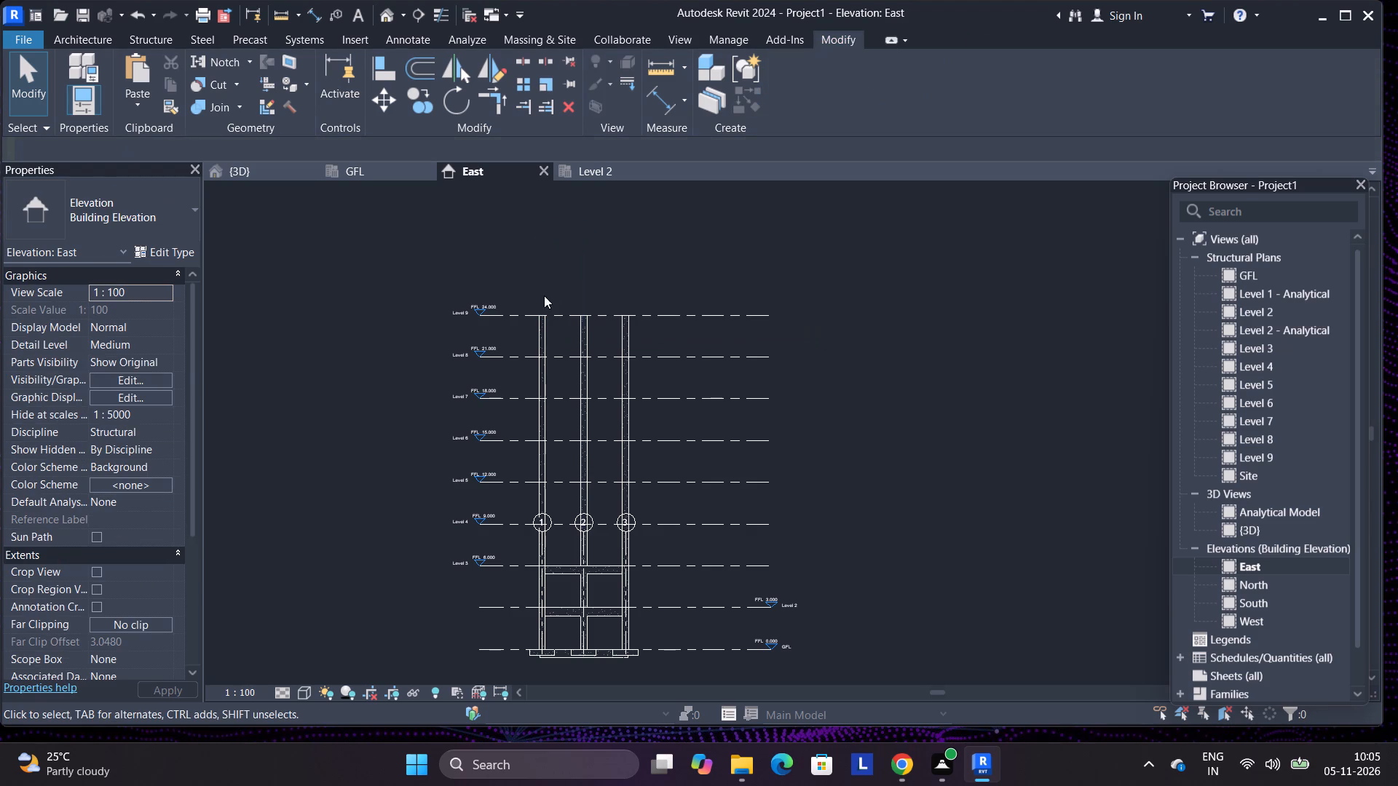
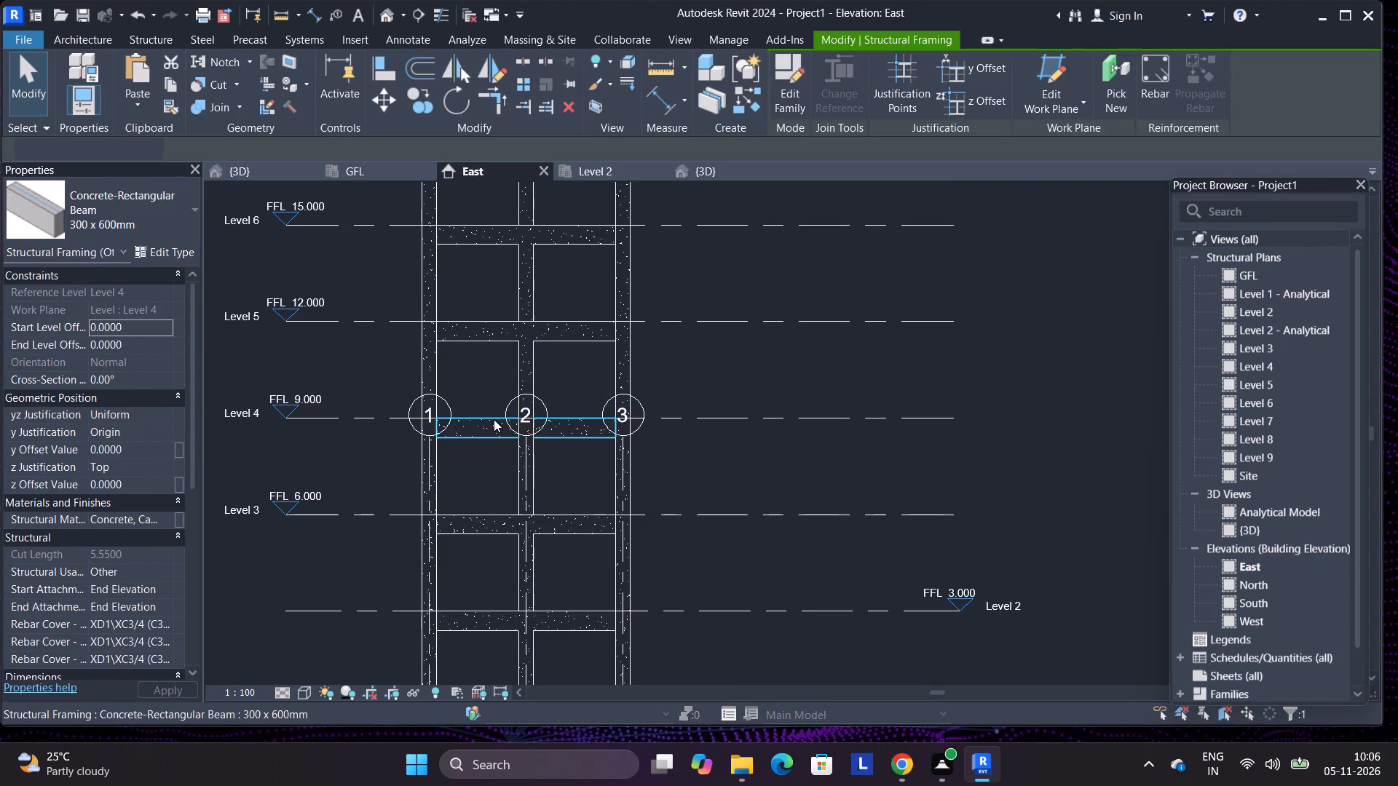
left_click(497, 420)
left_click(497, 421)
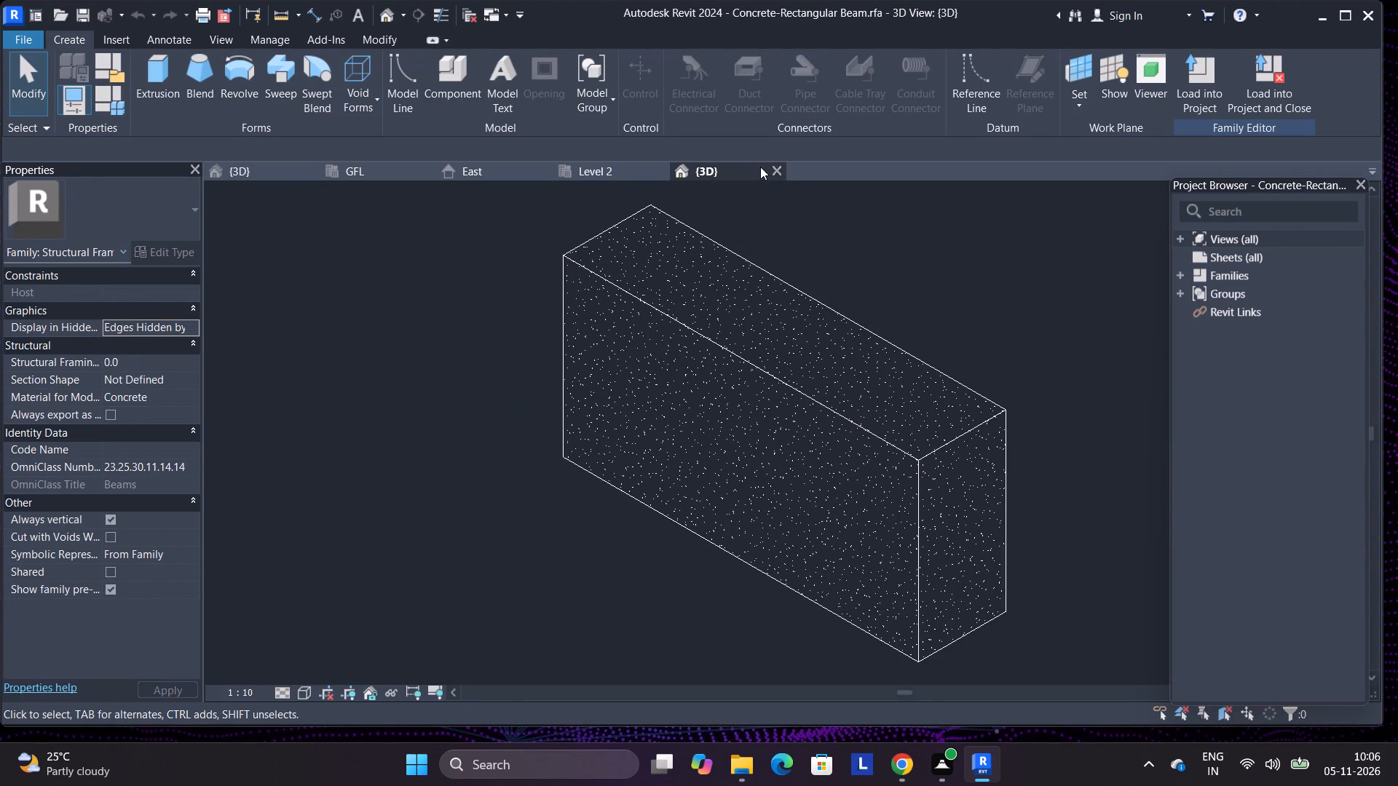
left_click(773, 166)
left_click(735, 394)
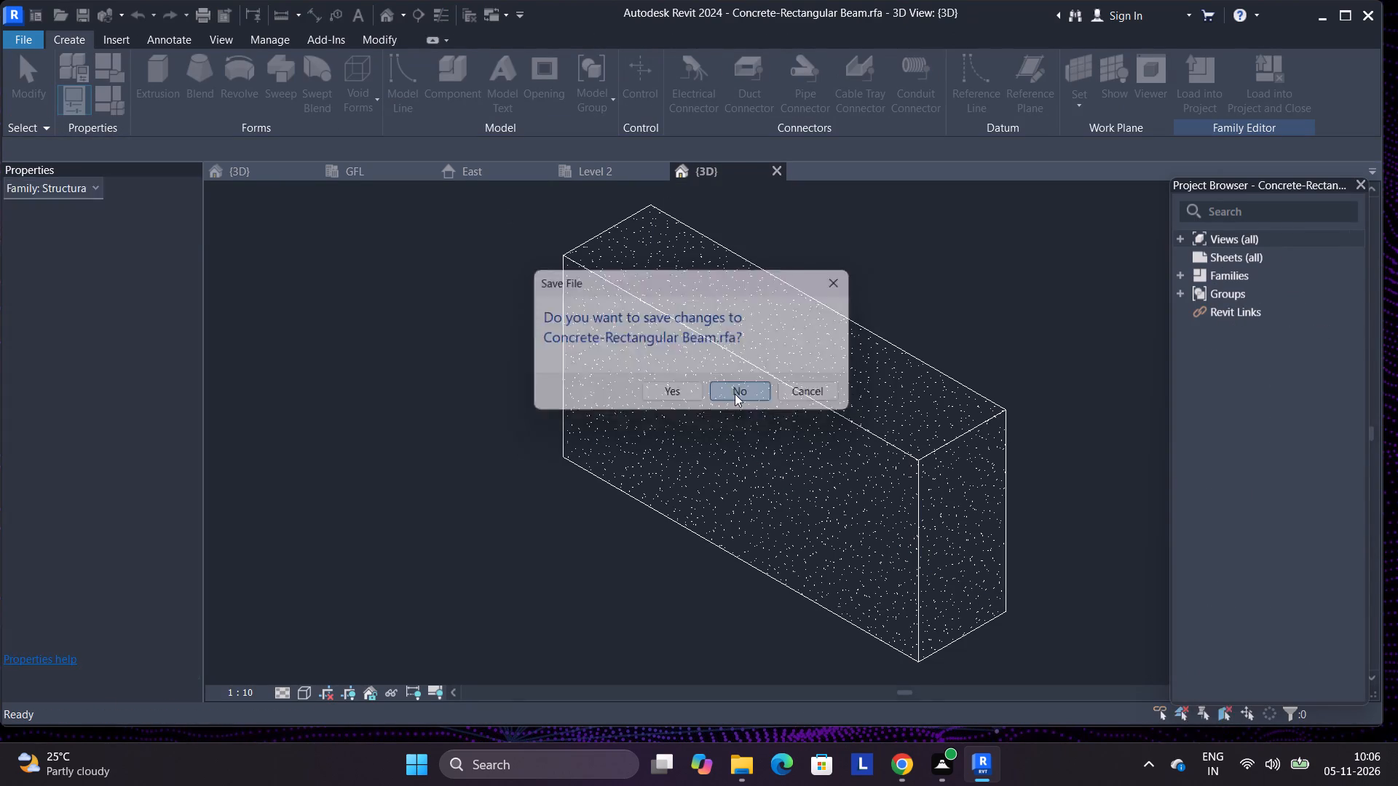
Delete 300 x 600mm beams at Level 4 in the East elevation, and undo the last deletion.
left_click(582, 432)
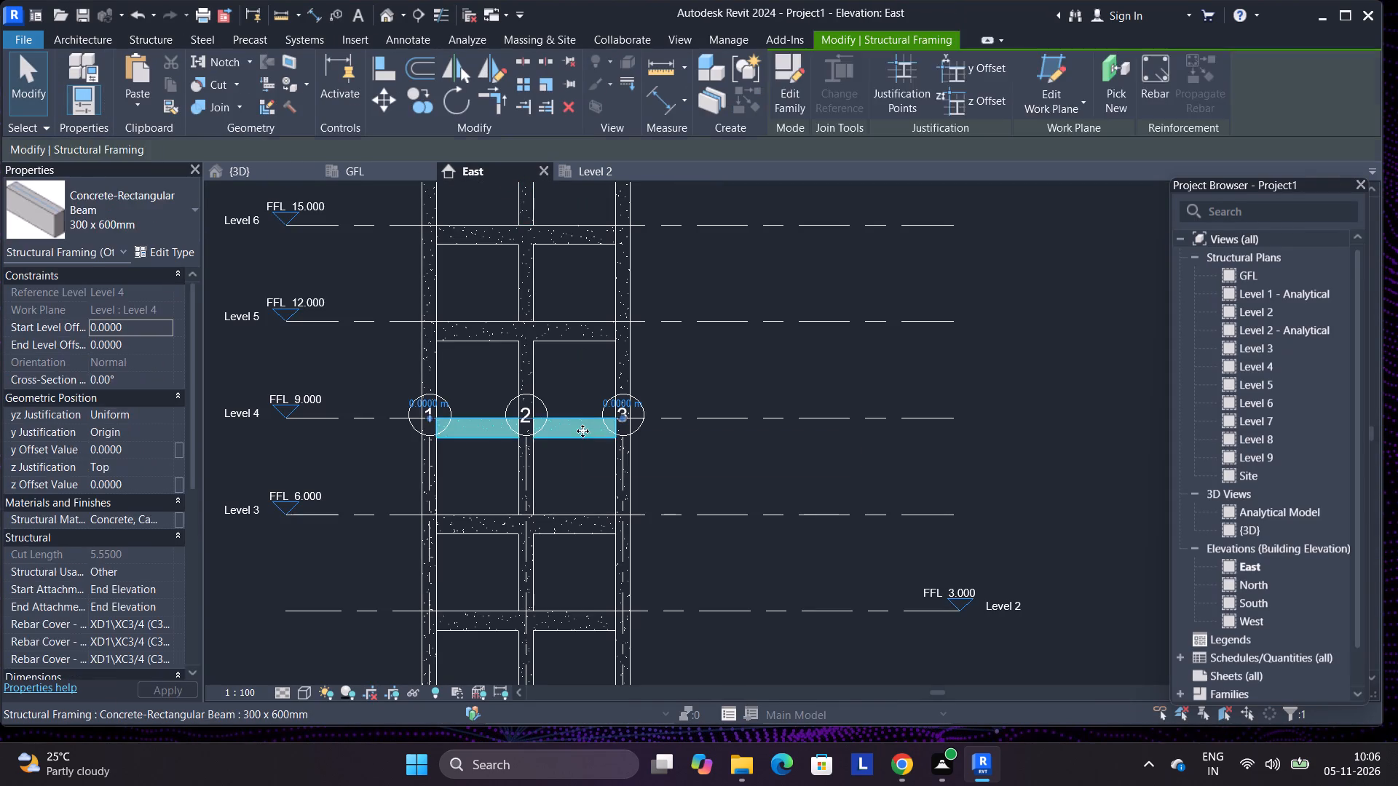
key("Delete")
left_click(582, 431)
key("Delete")
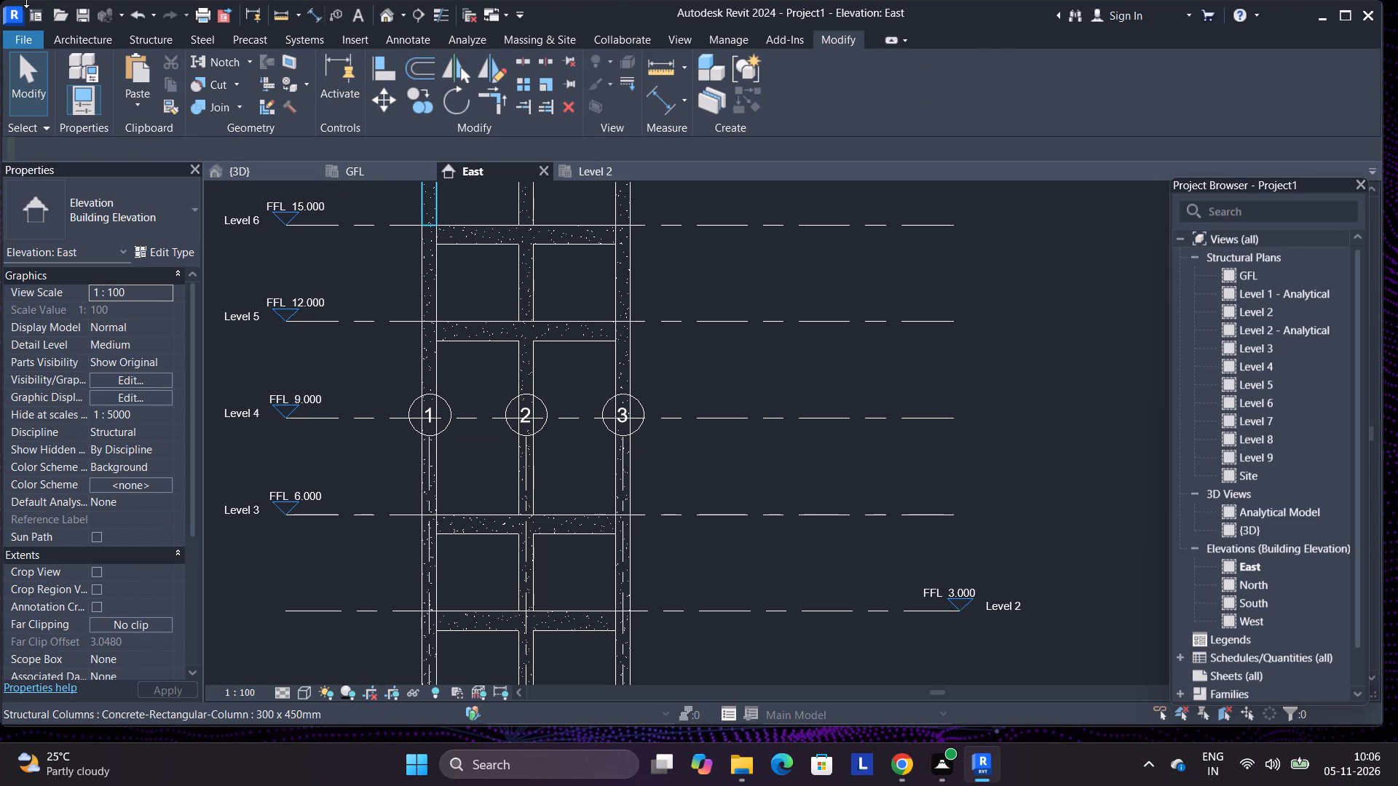
left_click(137, 17)
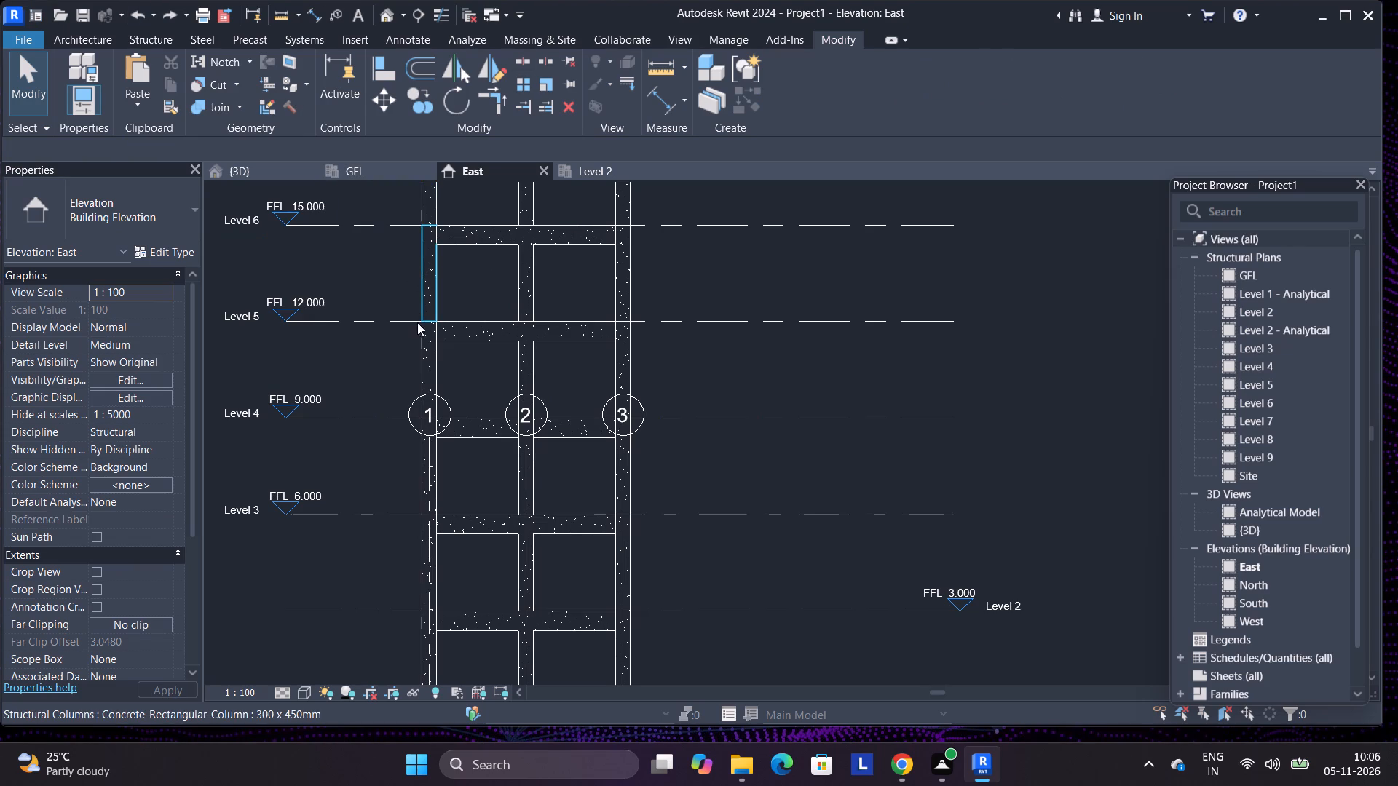
Examine the lower storeys in the 3D view, selecting the Level 3 floor around its shaft opening.
left_click(263, 173)
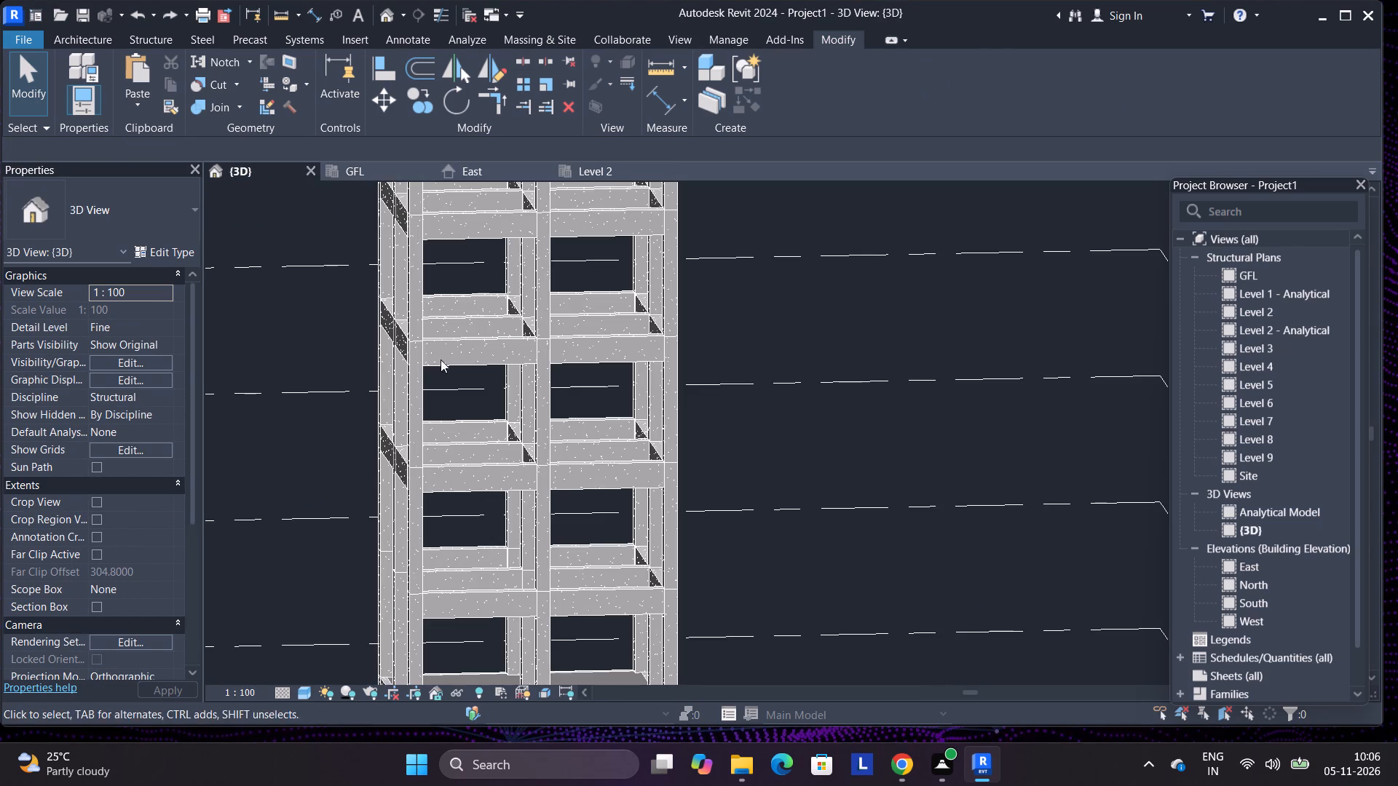
scroll(524, 362, "down", 5)
scroll(612, 541, "up", 2)
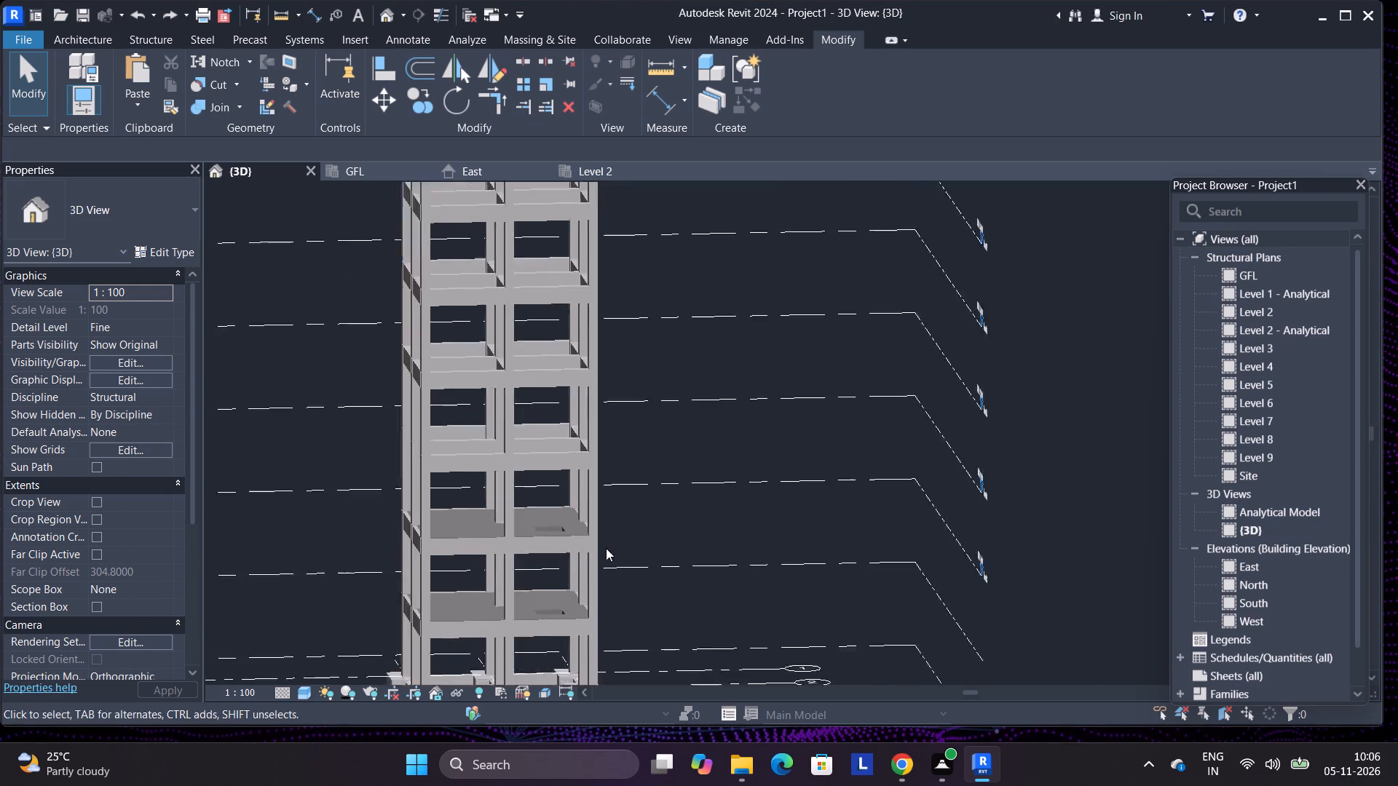
scroll(606, 548, "up", 2)
scroll(543, 546, "up", 5)
left_click(508, 503)
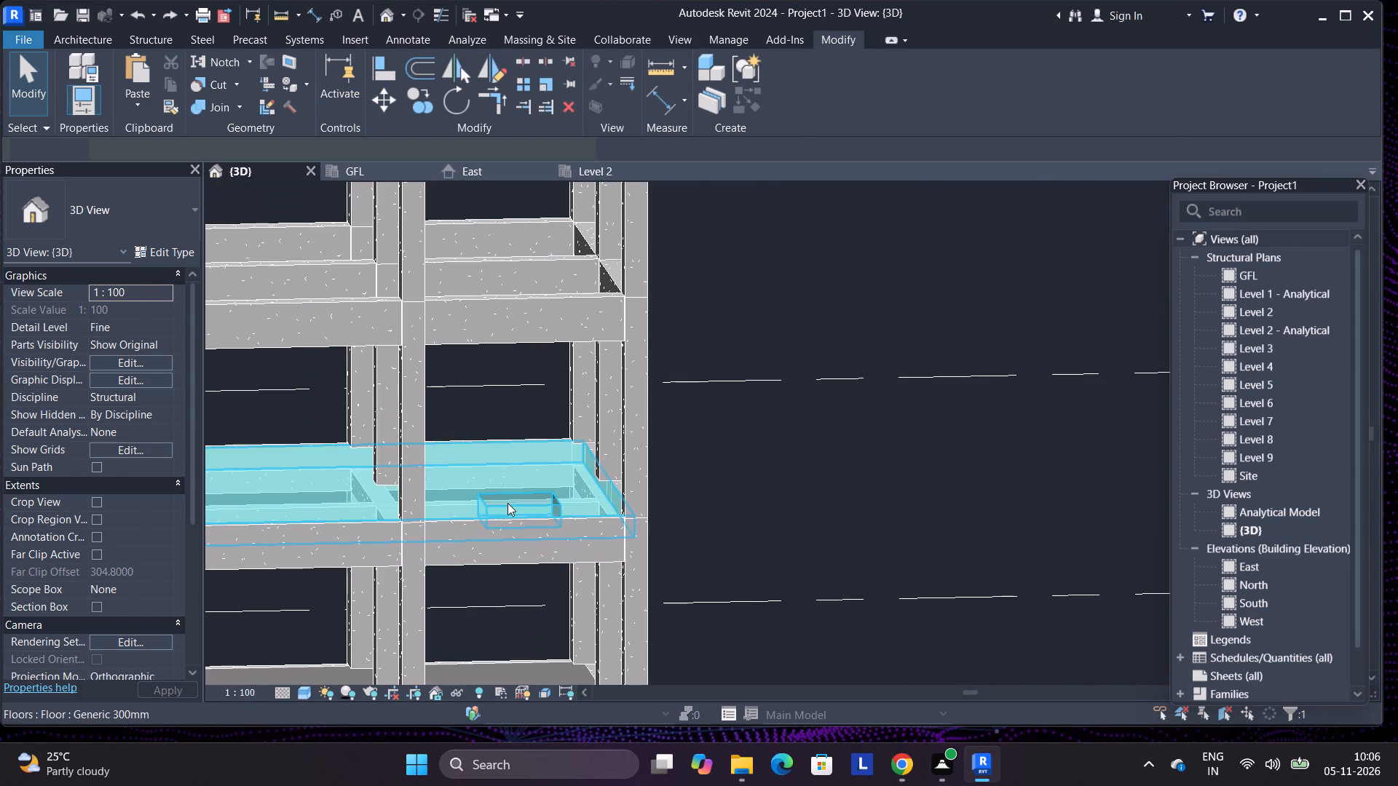
scroll(555, 502, "down", 2)
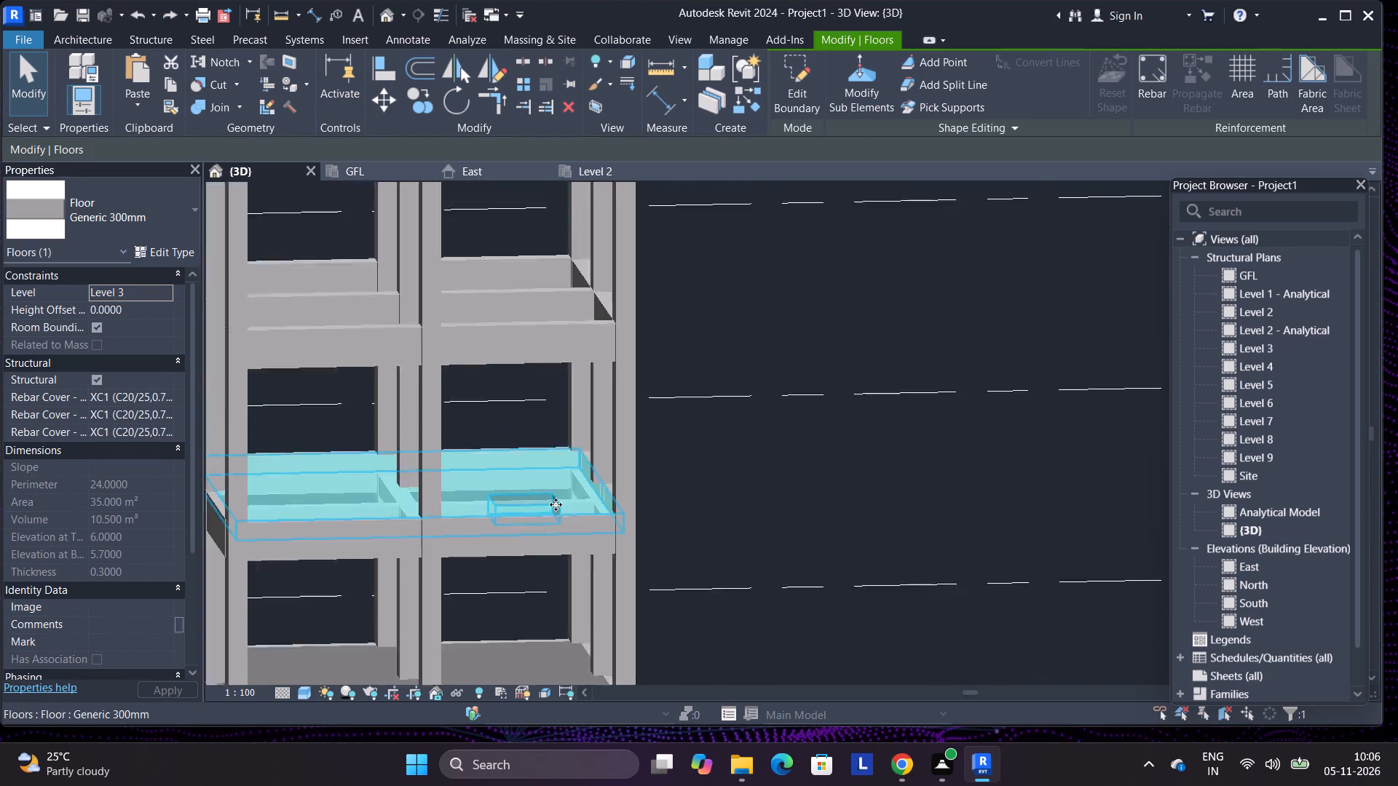
scroll(556, 504, "down", 3)
Examine the 300 x 600mm beams at GFL, Level 2 and Level 3 in the East elevation, and the columns and beams in the GFL plan.
left_click(481, 176)
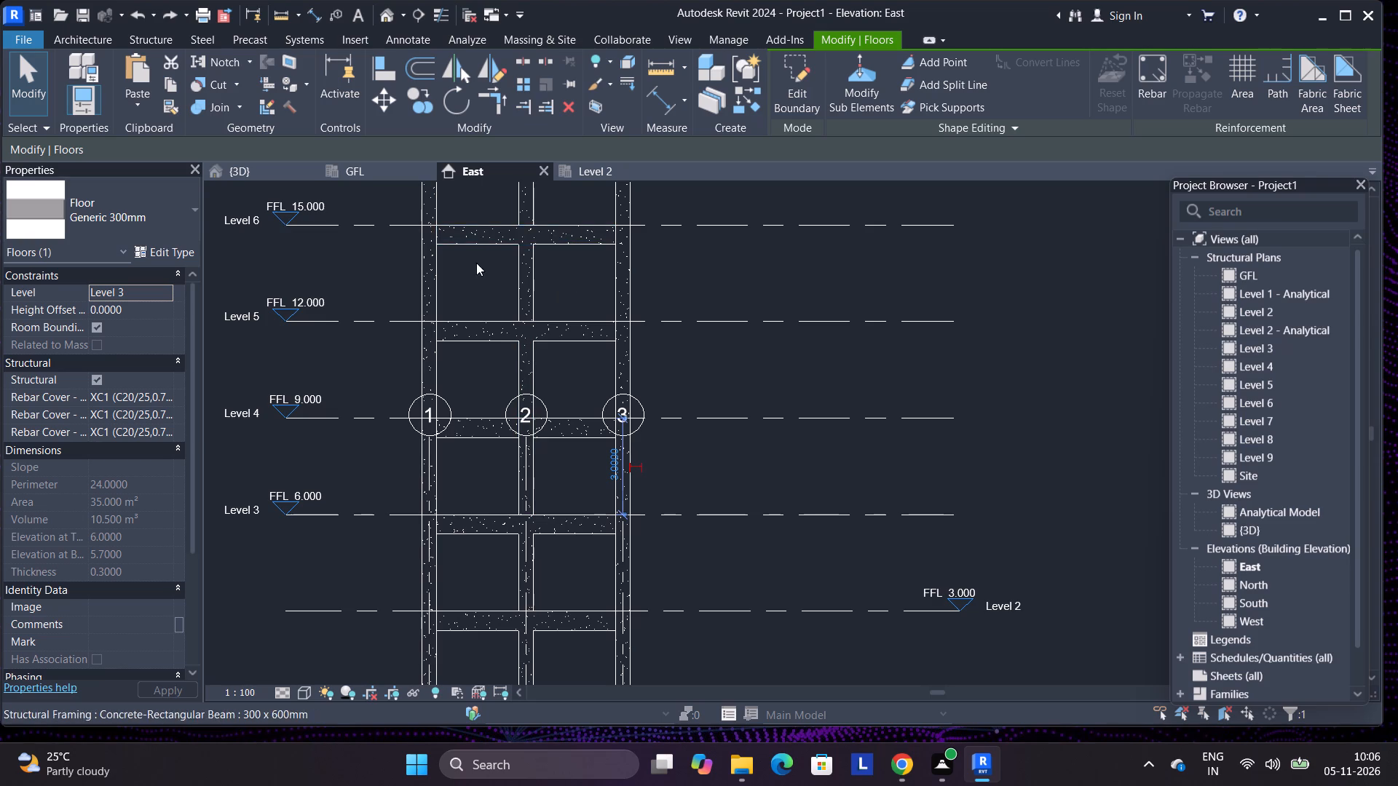
scroll(480, 278, "down", 3)
scroll(489, 571, "up", 5)
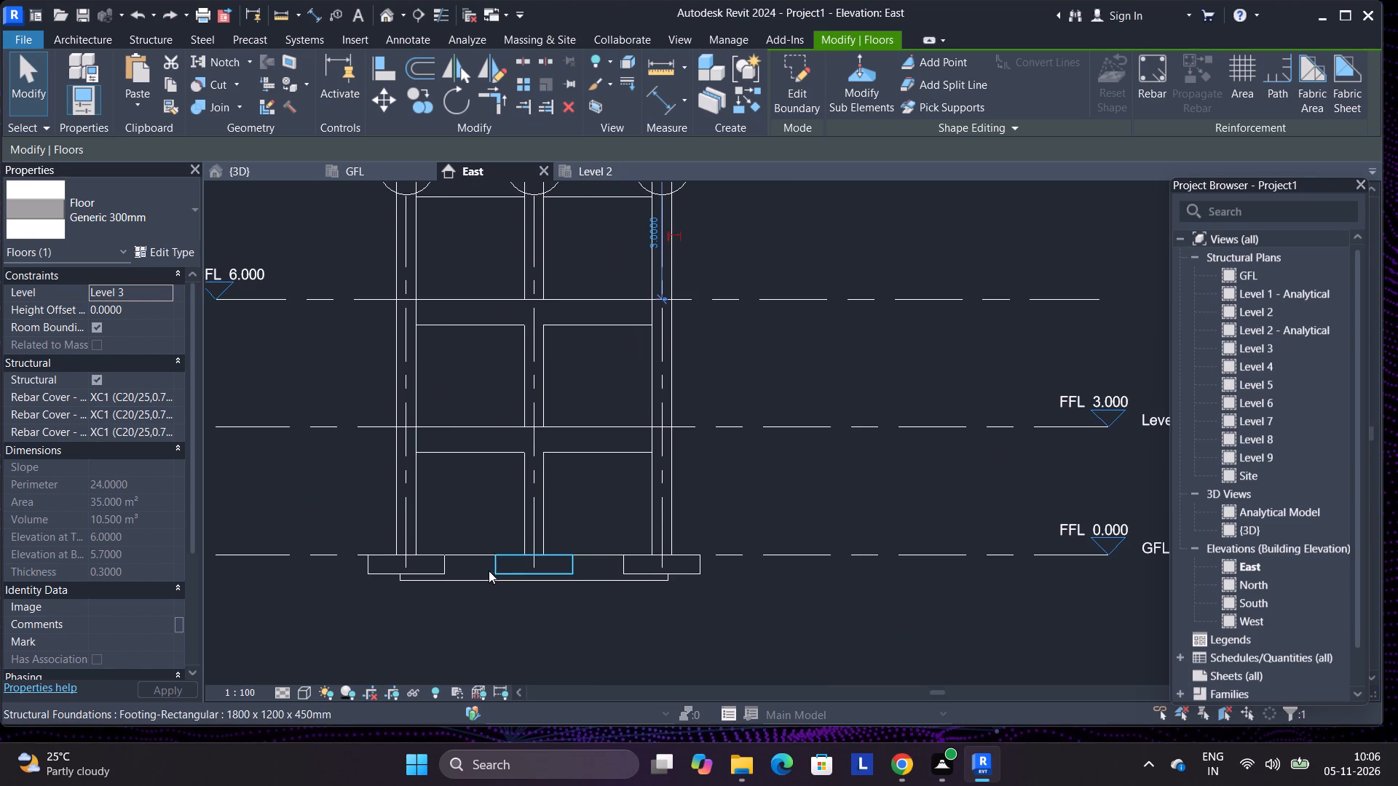
left_click(483, 573)
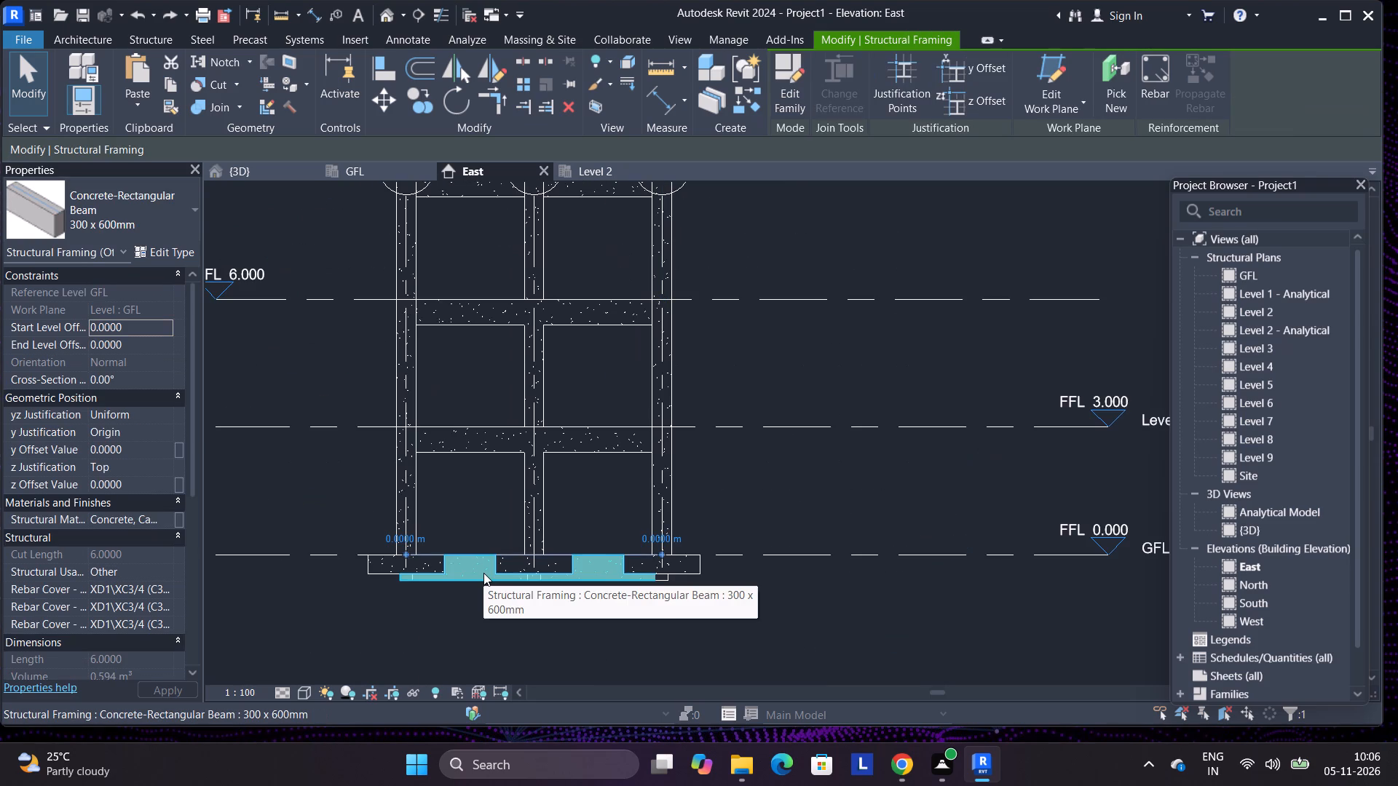
left_click(458, 448)
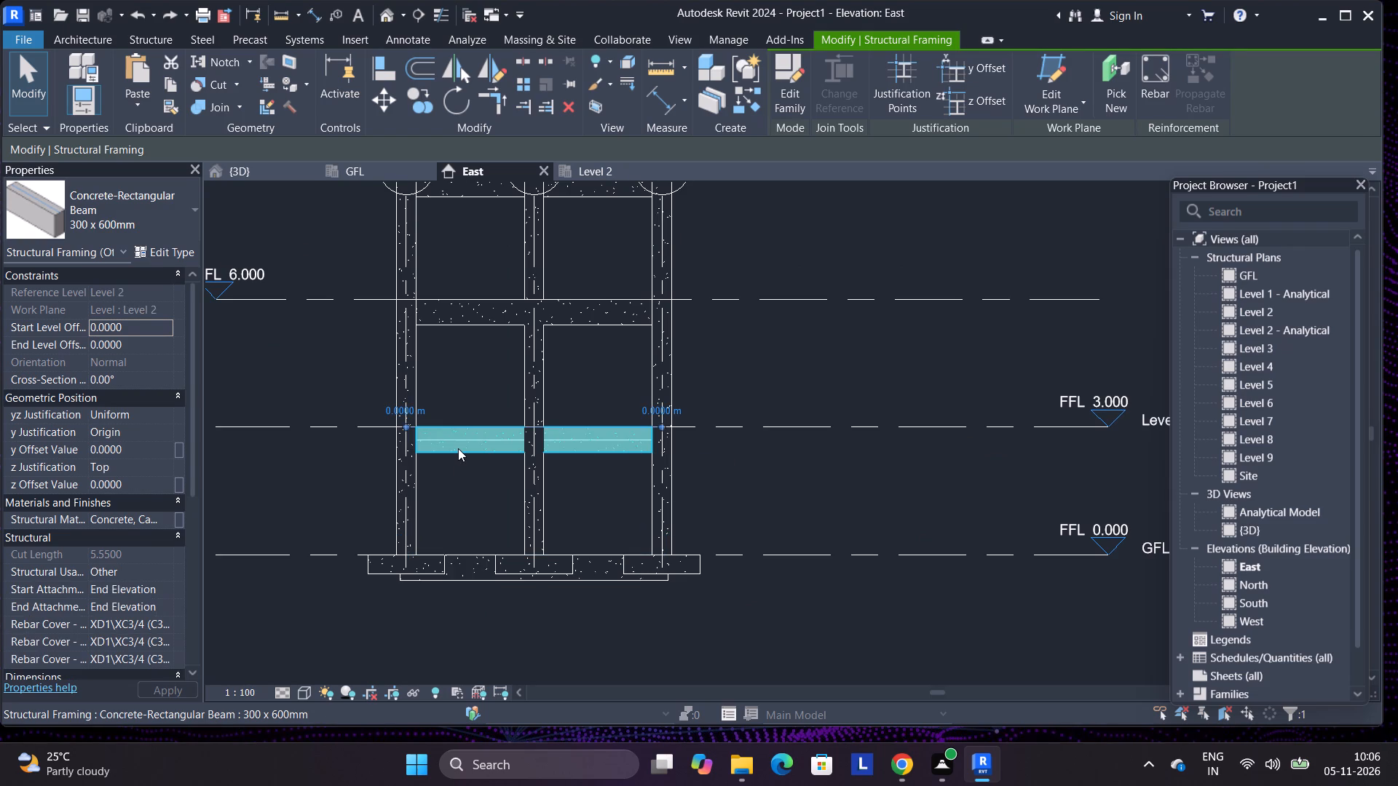
left_click(470, 313)
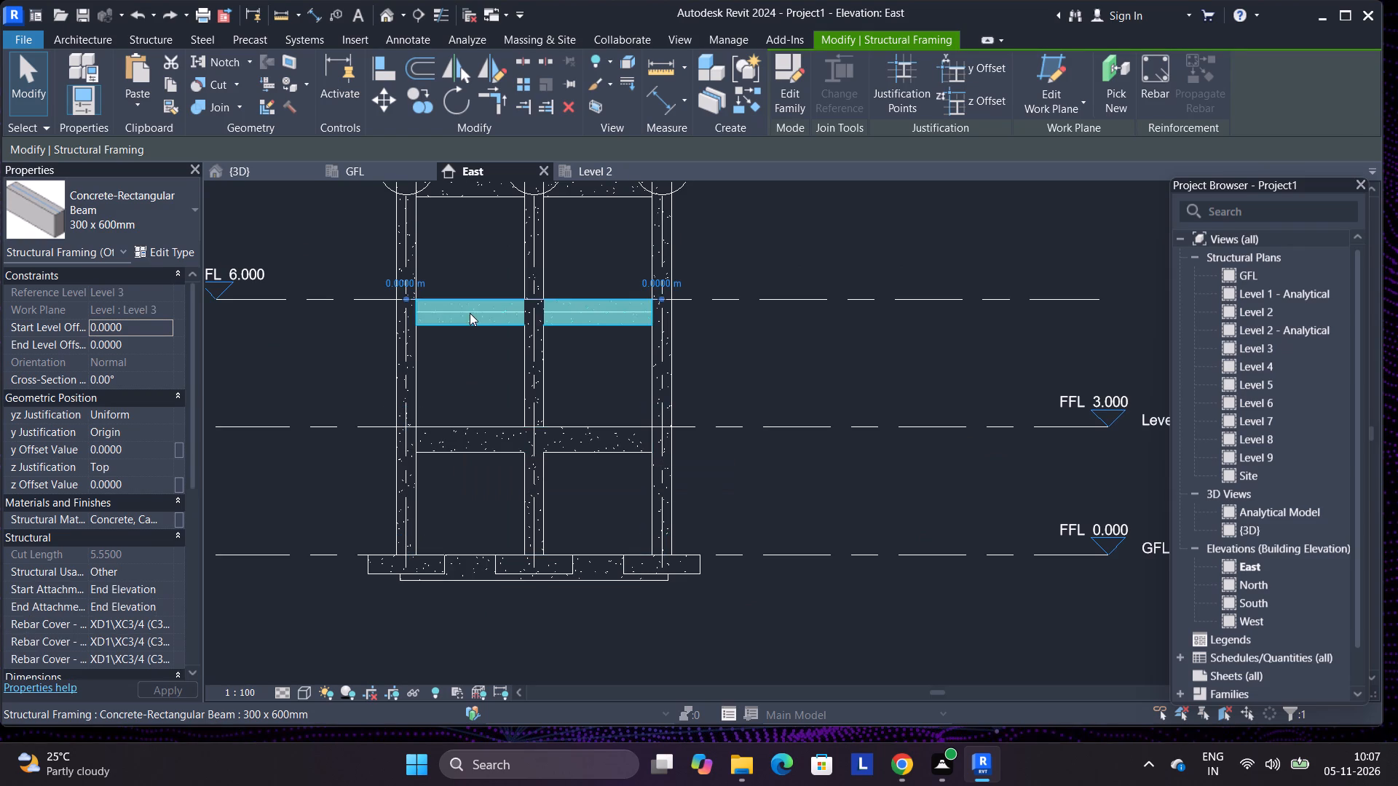
scroll(514, 465, "down", 4)
left_click(378, 181)
left_click(377, 172)
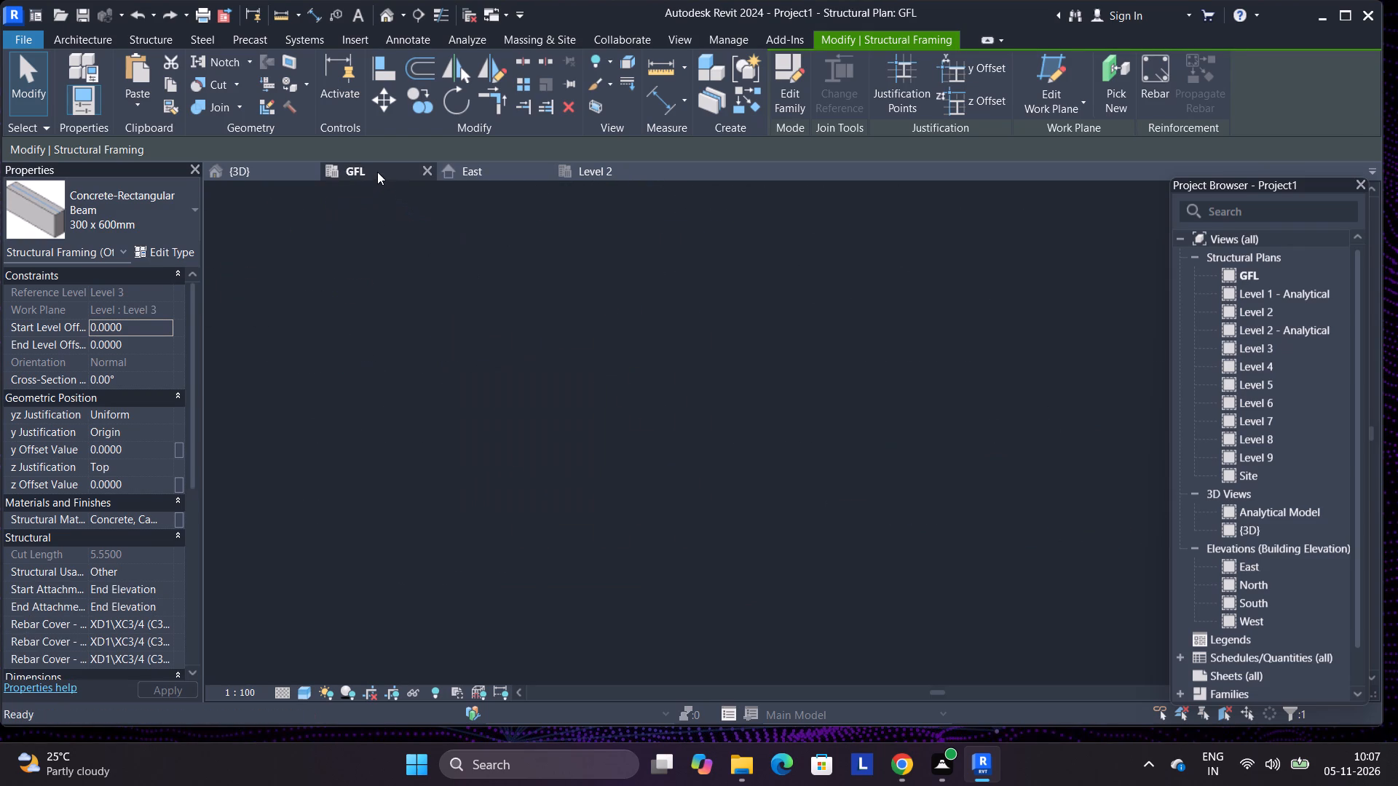
scroll(584, 354, "up", 6)
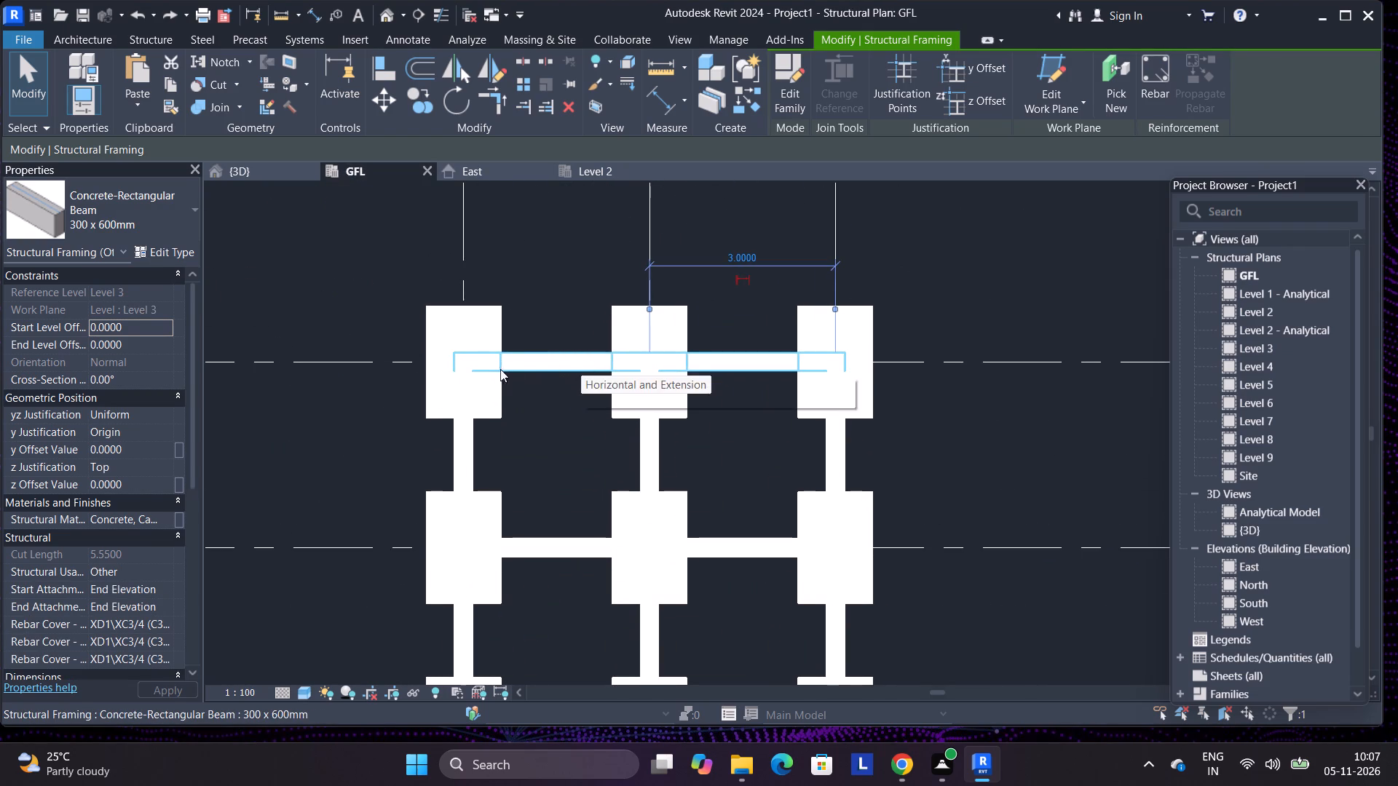
left_click(465, 368)
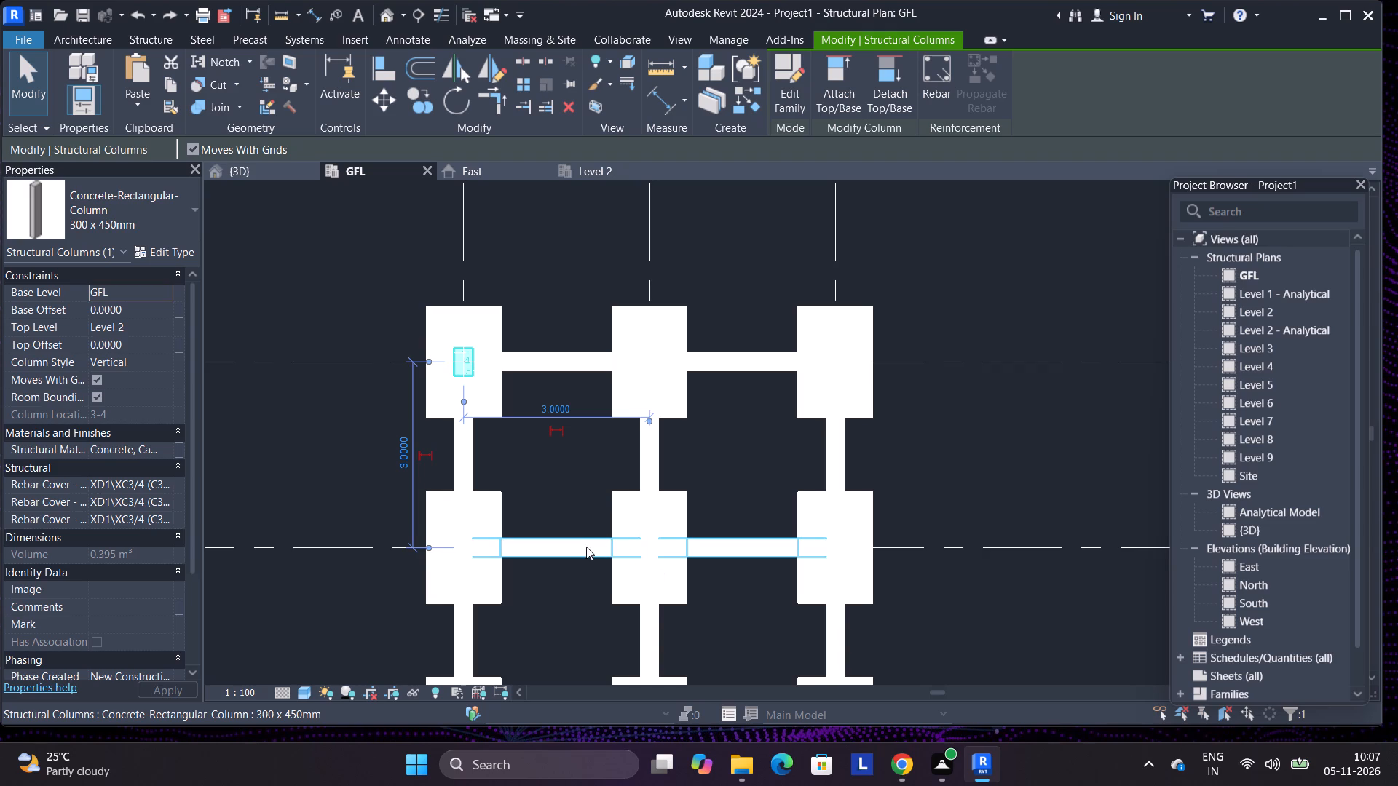
left_click(586, 547)
Copy the Generic 300mm floor in the Level 2 plan and paste it aligned to Level 4.
left_click(585, 172)
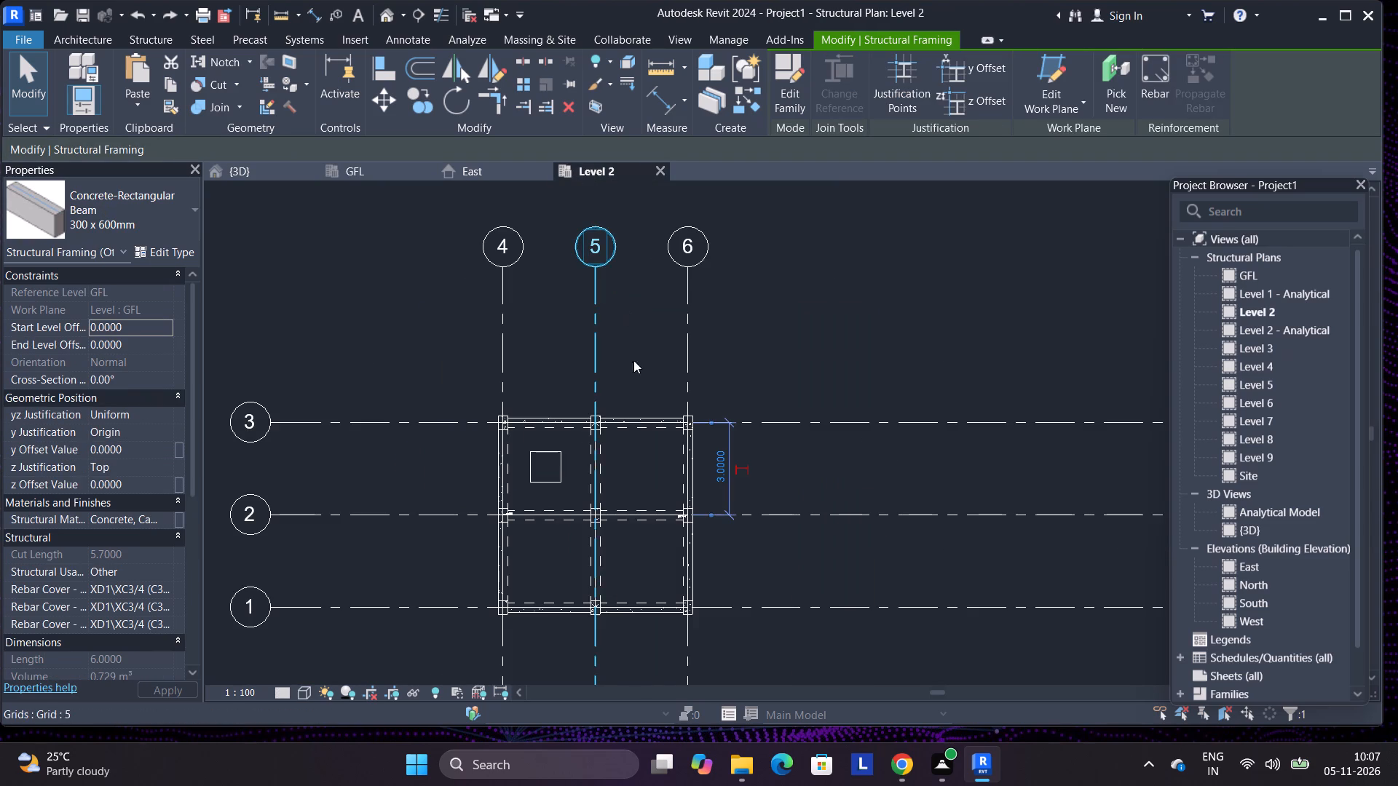
scroll(534, 421, "up", 4)
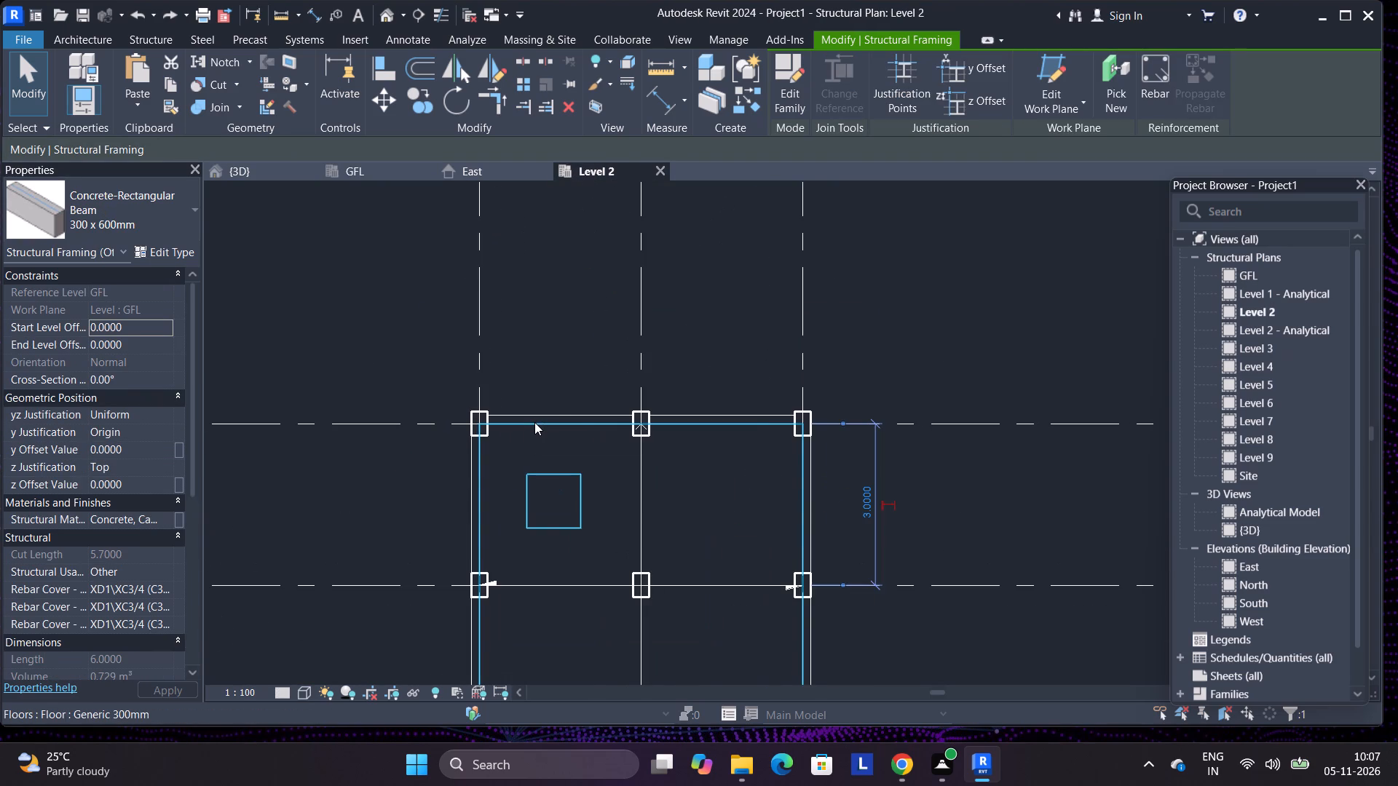
left_click(534, 422)
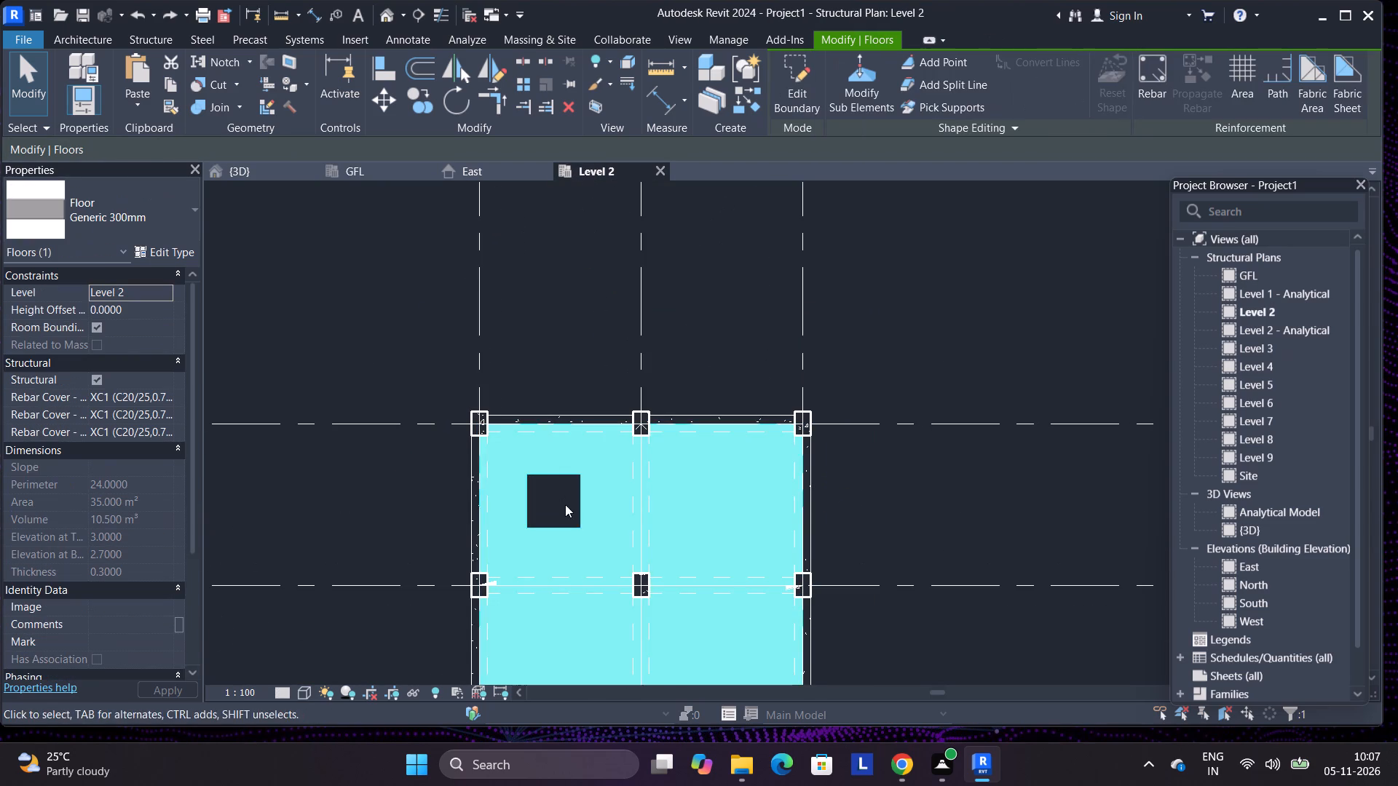
left_click(580, 524)
left_click(551, 480)
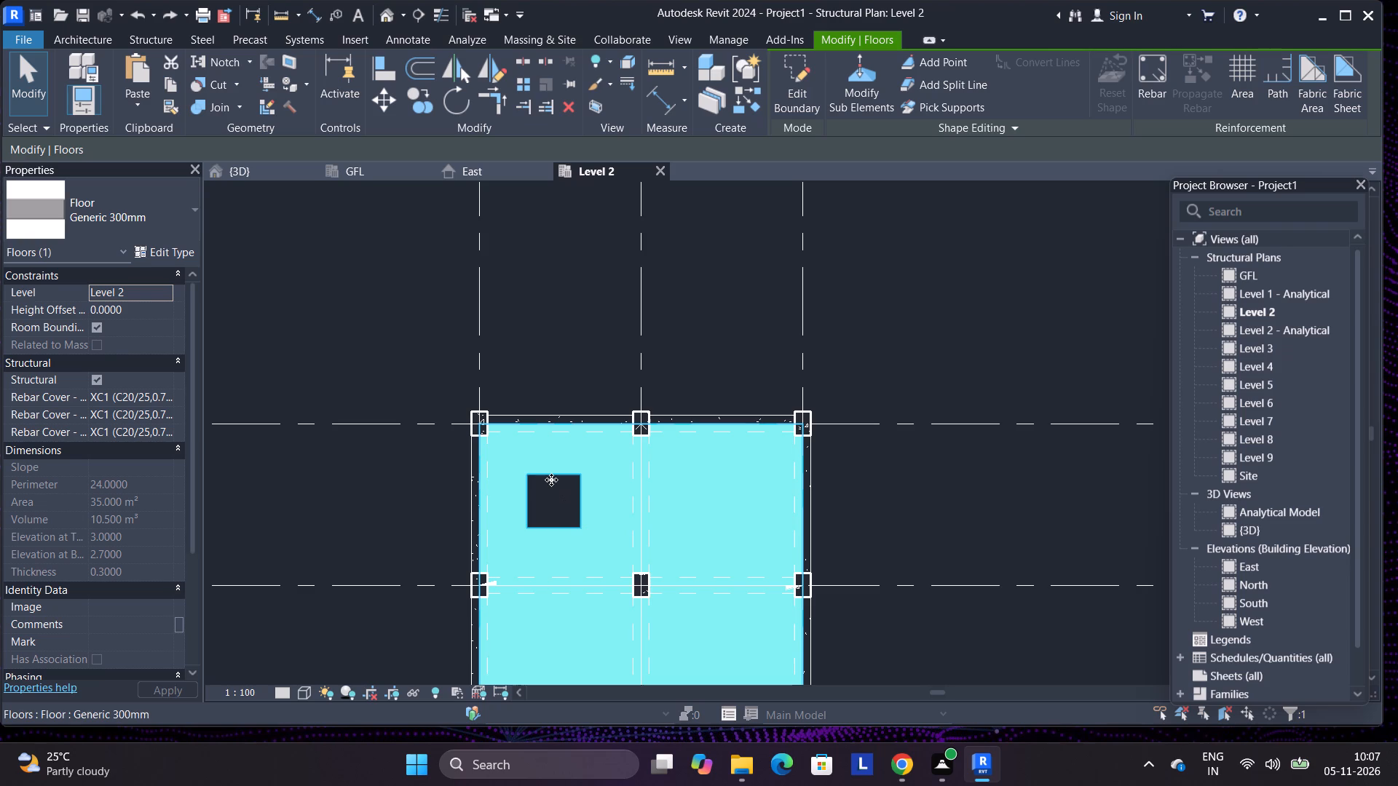
left_click(172, 84)
left_click(140, 102)
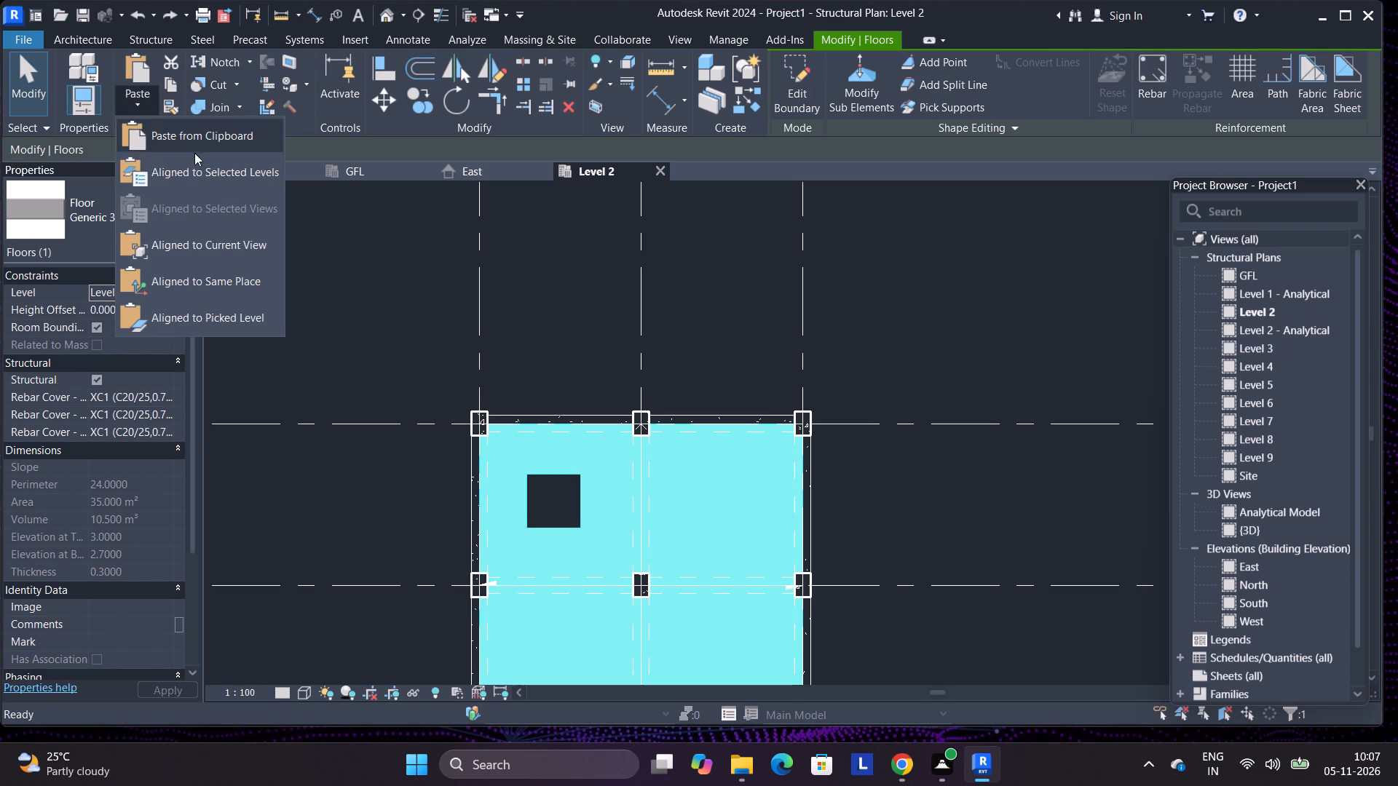
left_click(198, 159)
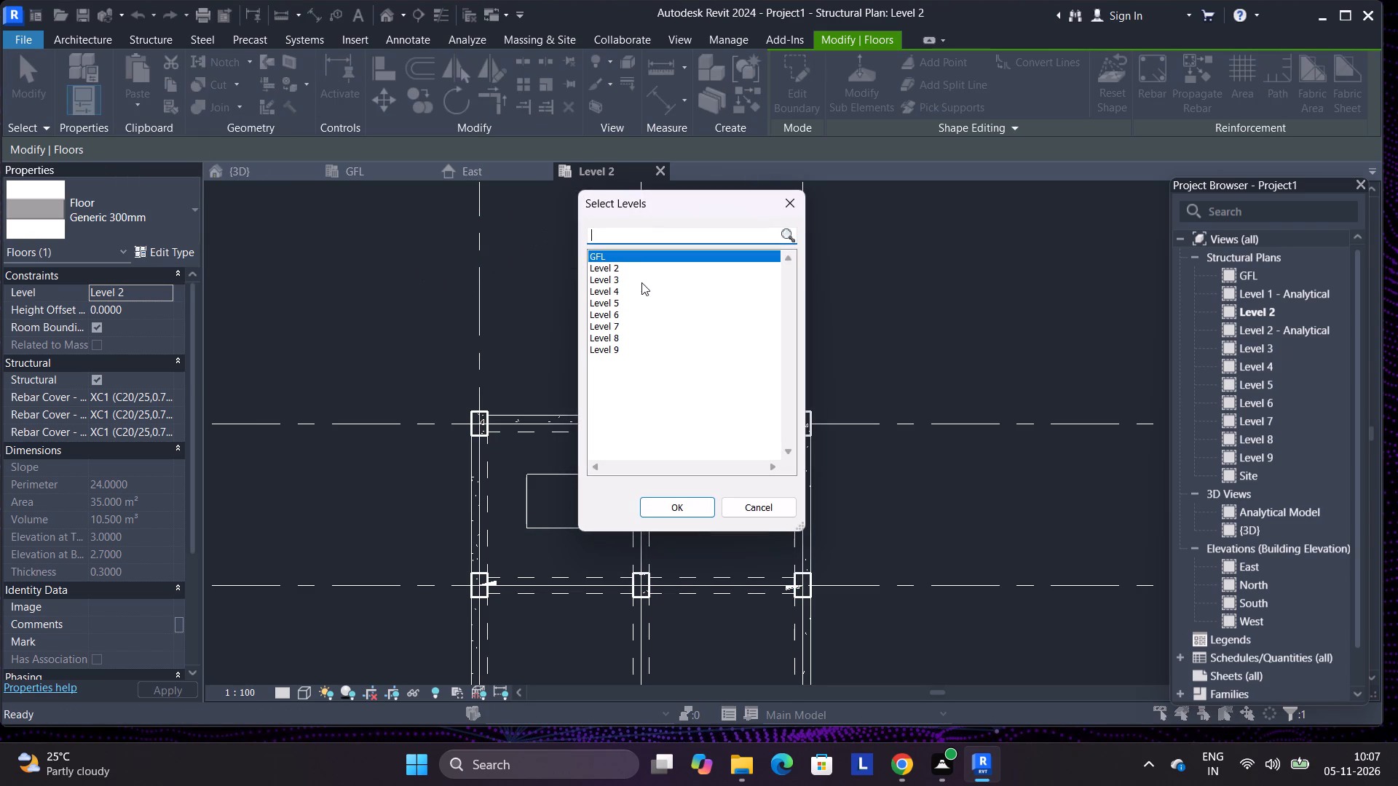
left_click(620, 280)
left_click(620, 286)
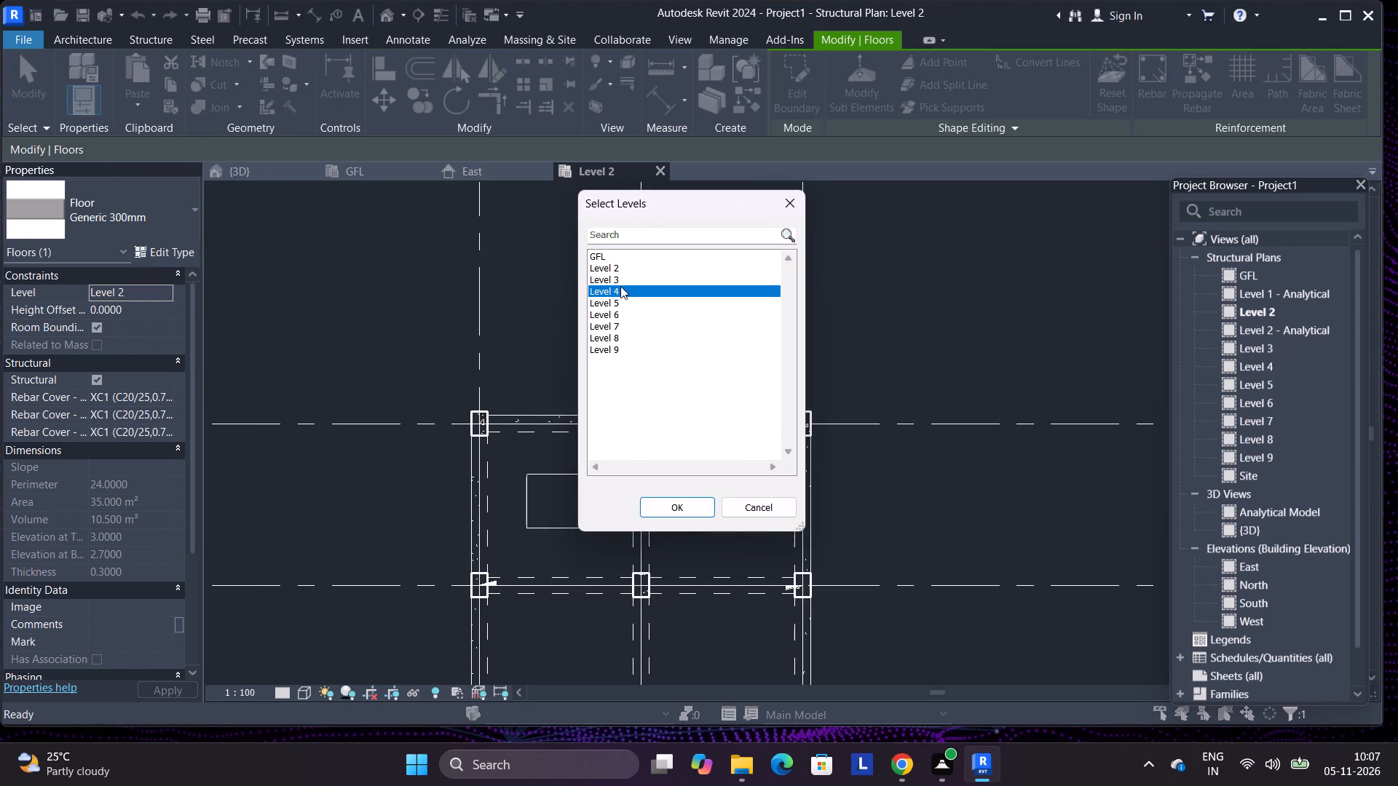
left_click_drag(620, 286, 620, 311)
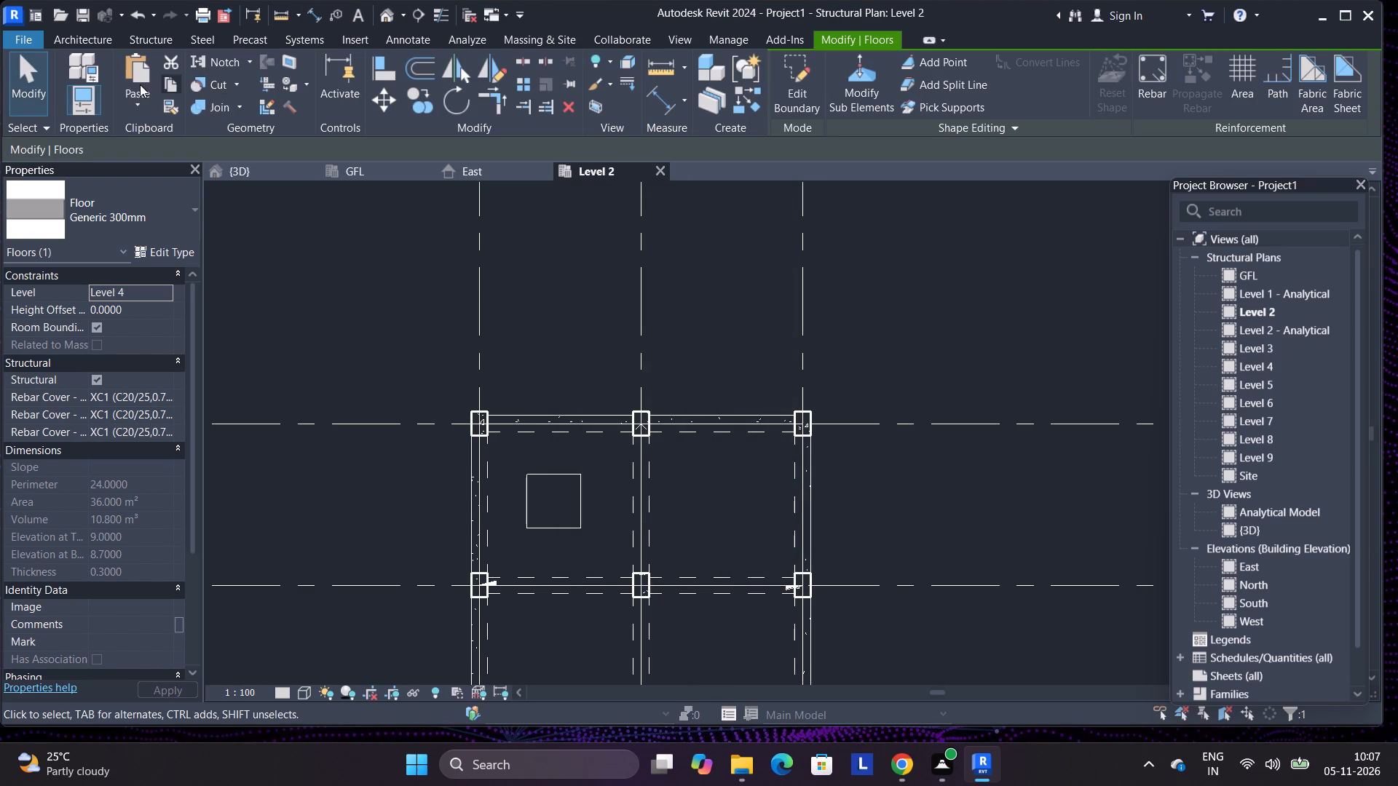
Copy the newly pasted Level 4 floor and paste it aligned to Level 9.
left_click(169, 85)
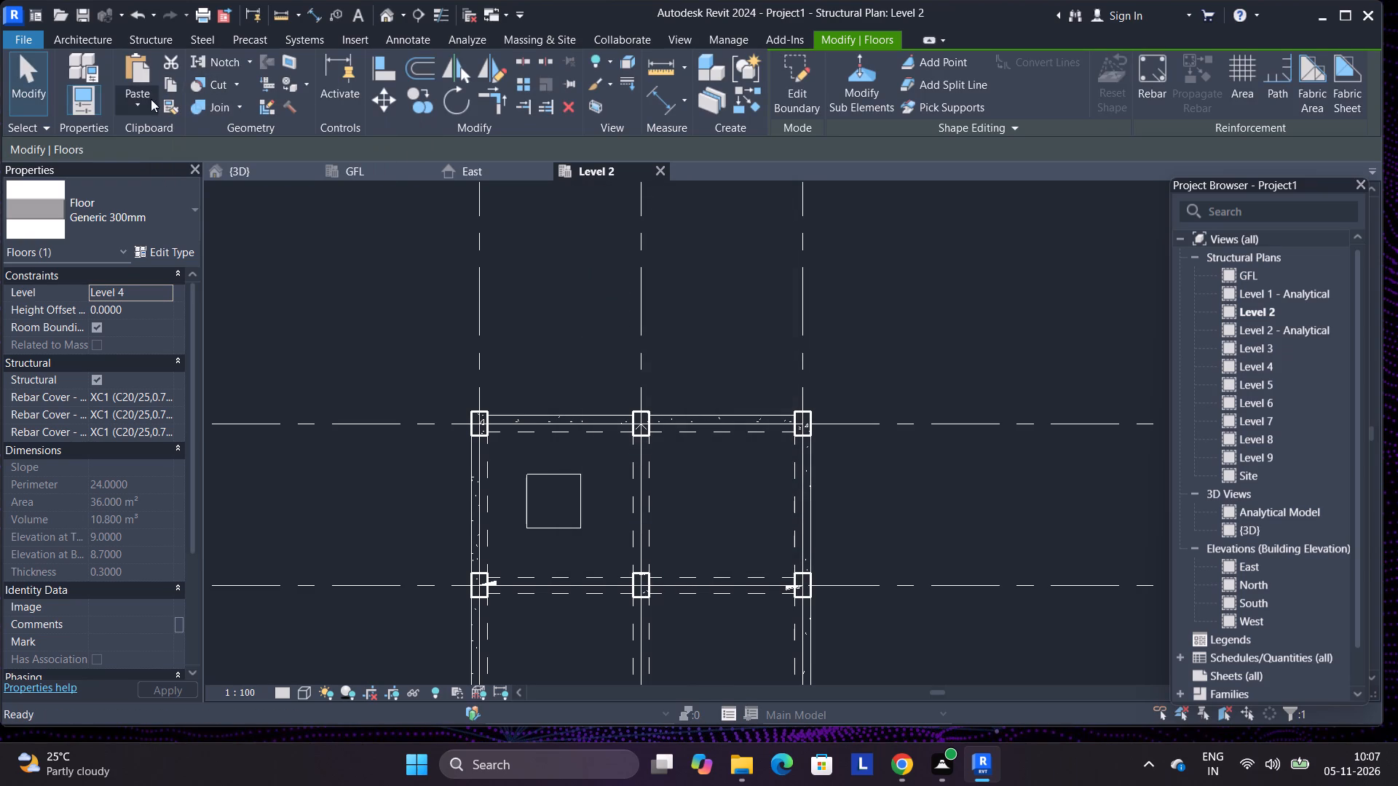
left_click(141, 101)
left_click(233, 172)
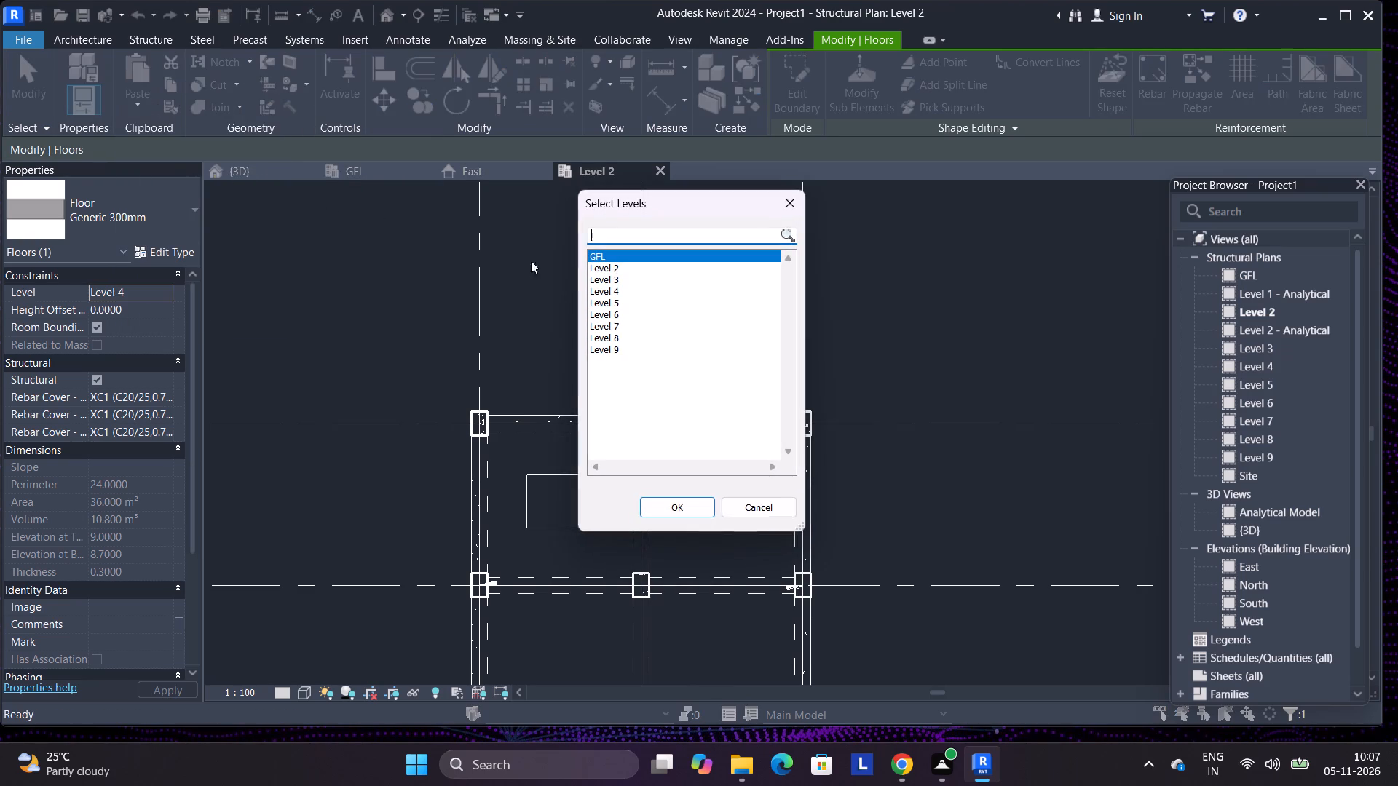
left_click_drag(617, 288, 623, 353)
left_click(695, 512)
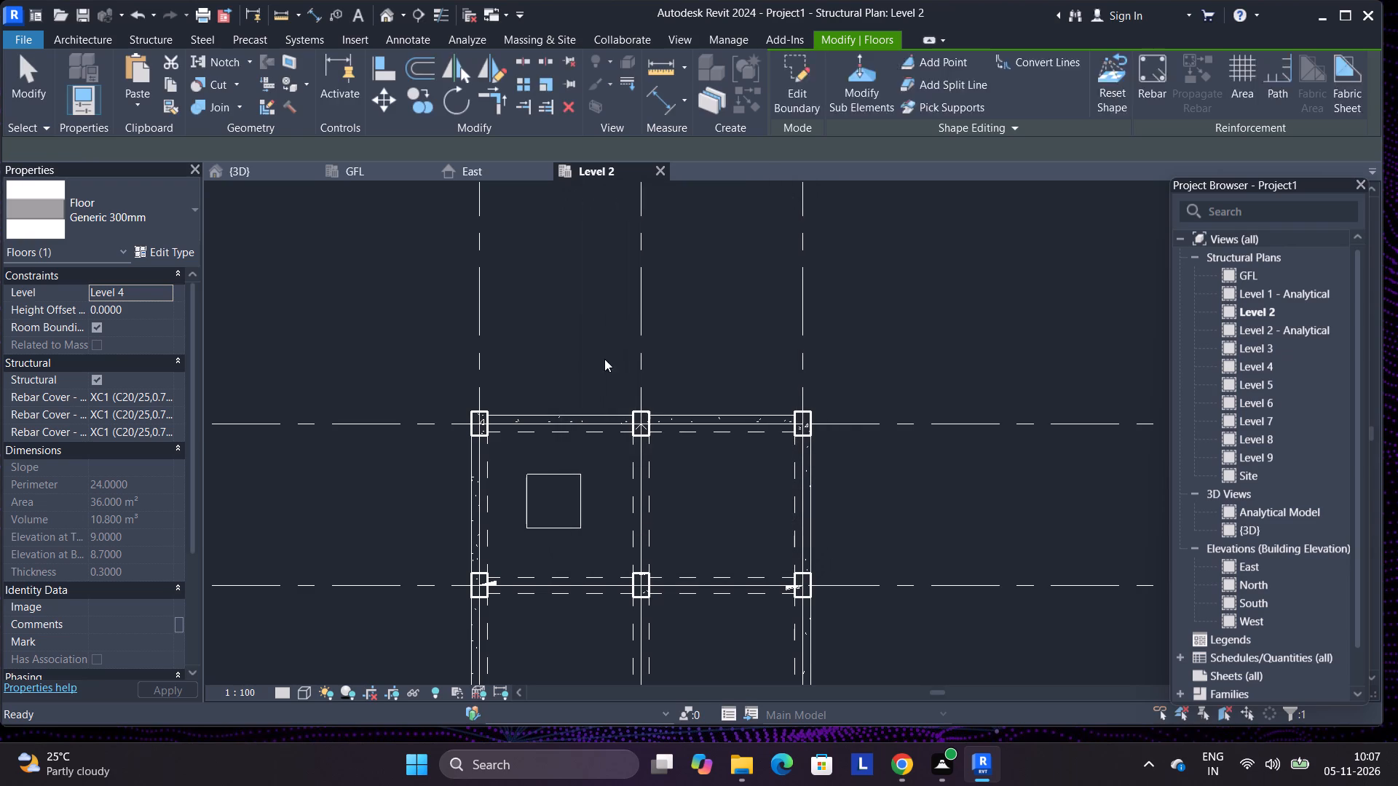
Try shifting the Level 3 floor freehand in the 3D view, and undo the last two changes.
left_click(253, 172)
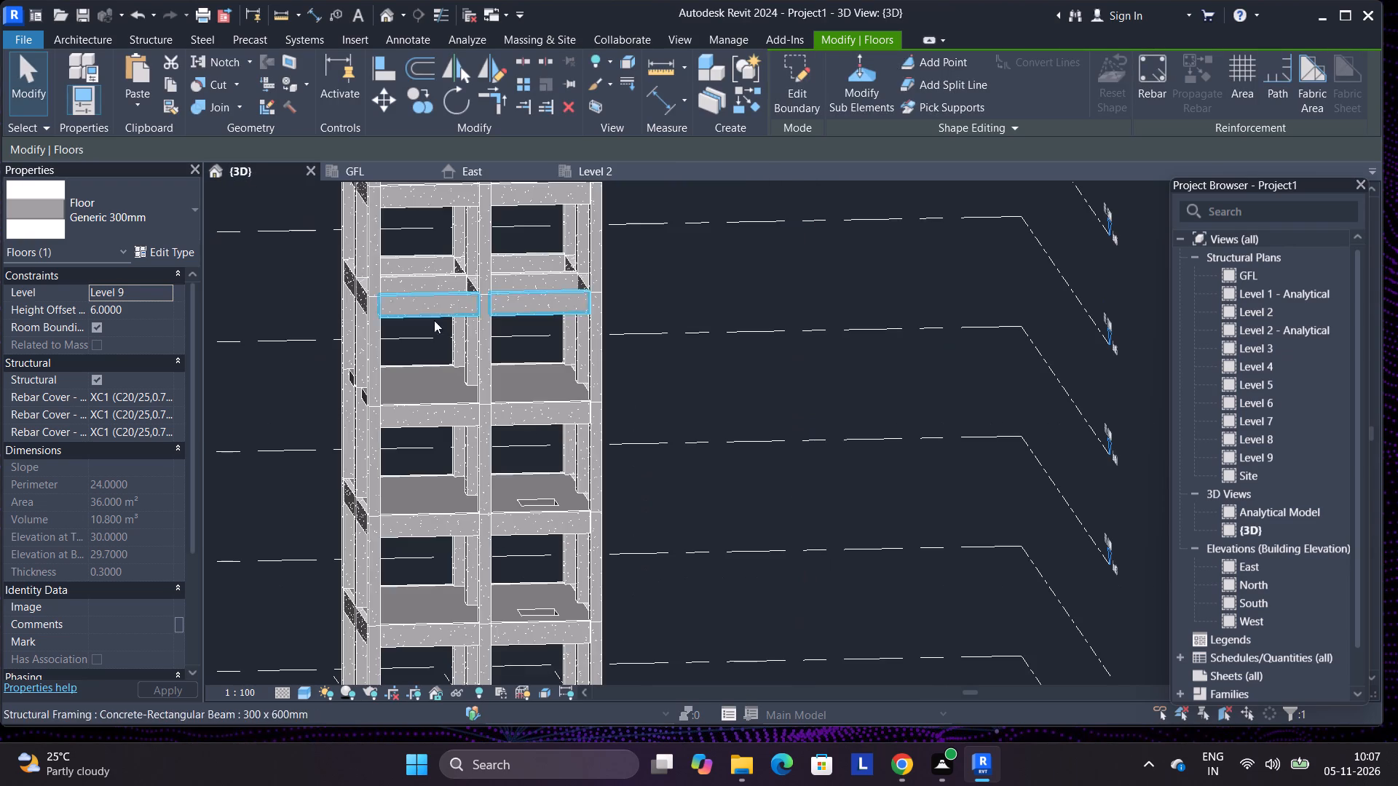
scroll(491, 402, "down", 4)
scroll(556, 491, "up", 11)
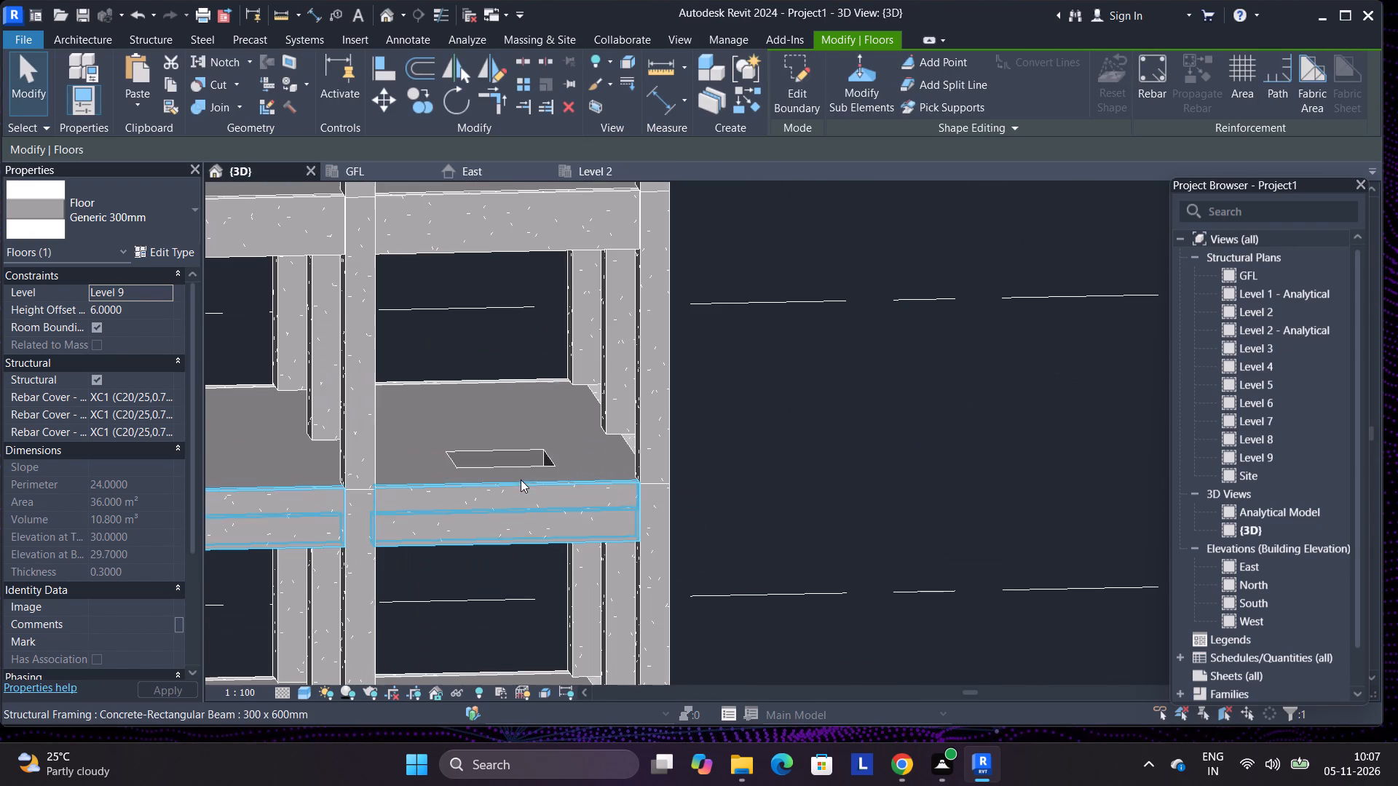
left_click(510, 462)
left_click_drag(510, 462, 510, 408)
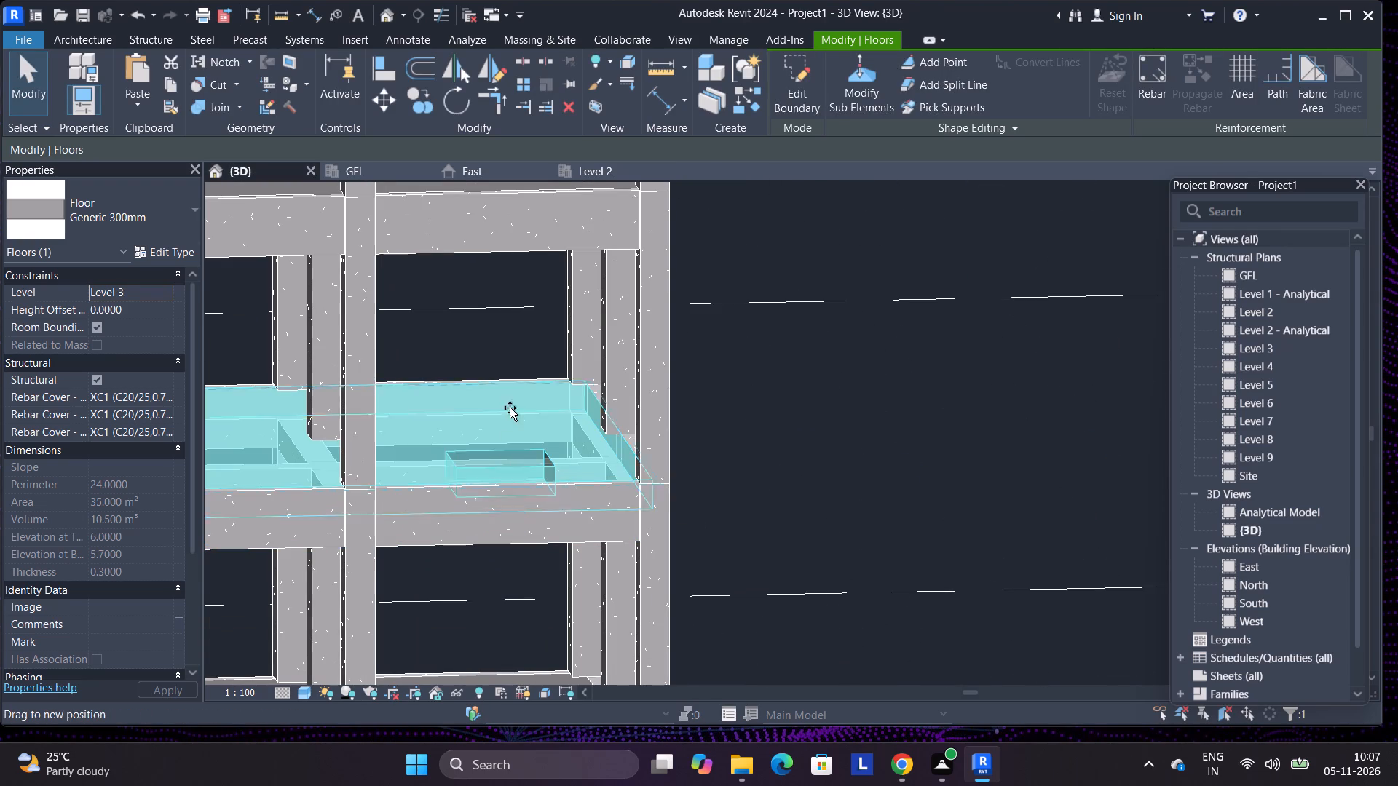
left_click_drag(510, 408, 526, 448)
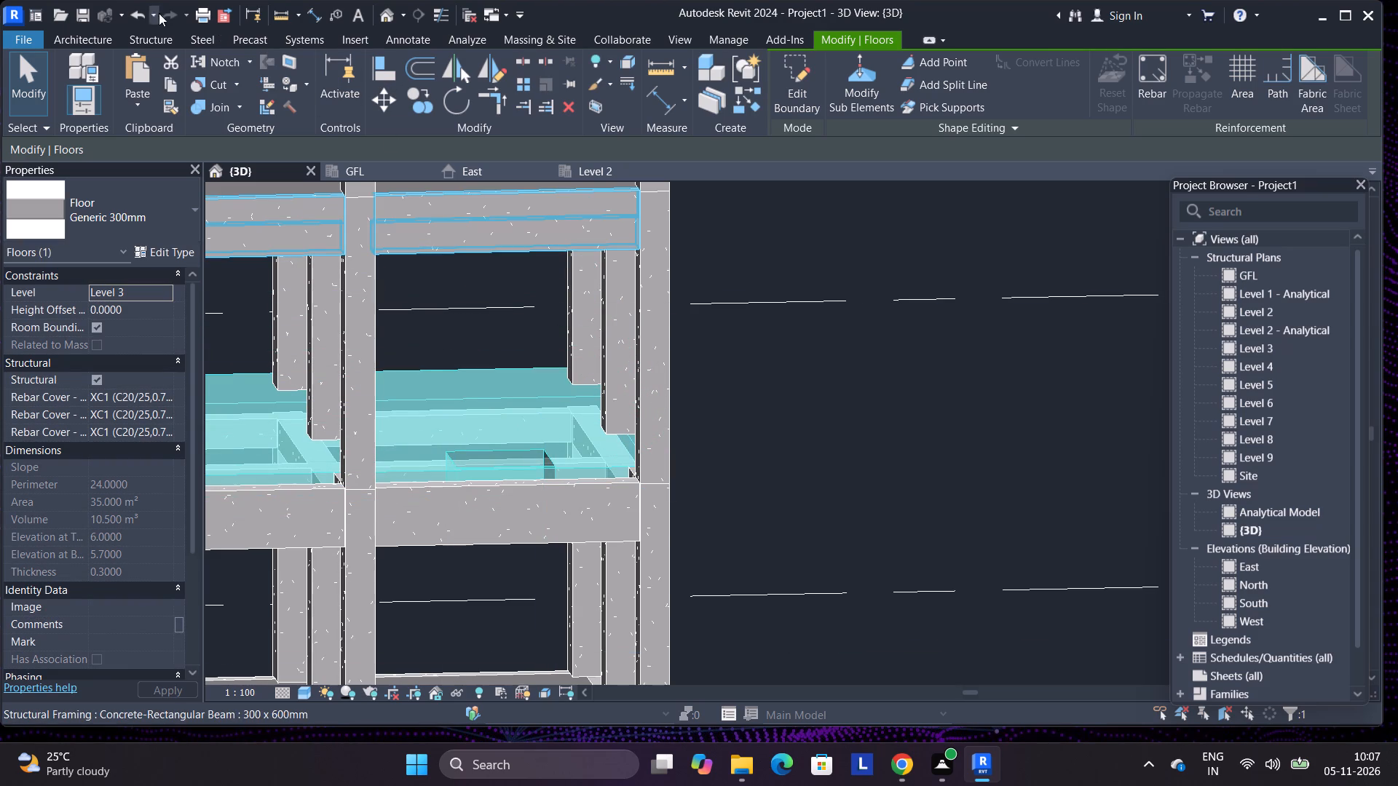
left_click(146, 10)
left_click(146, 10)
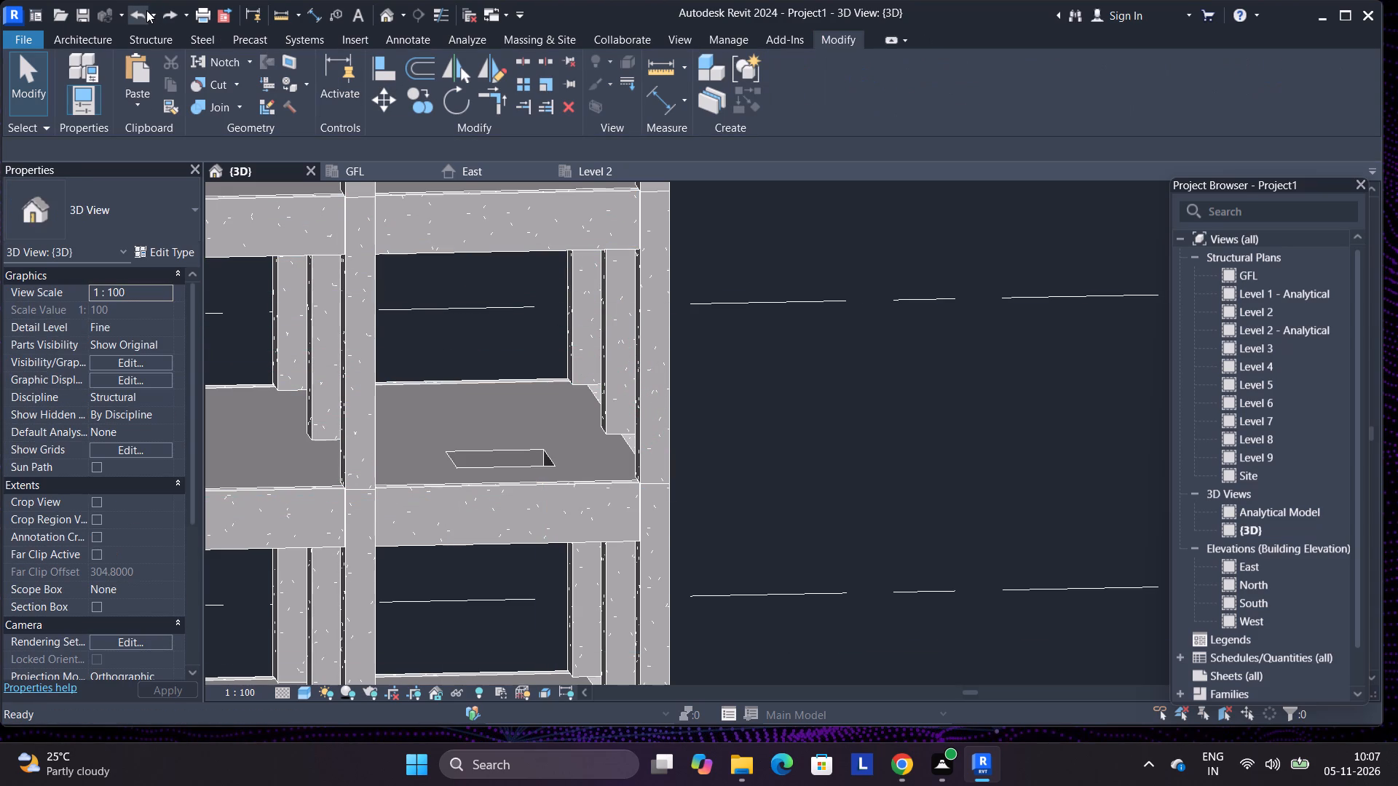
Copy the shaft opening in the Level 2 plan and paste it aligned to Levels 3 through 9.
left_click(408, 180)
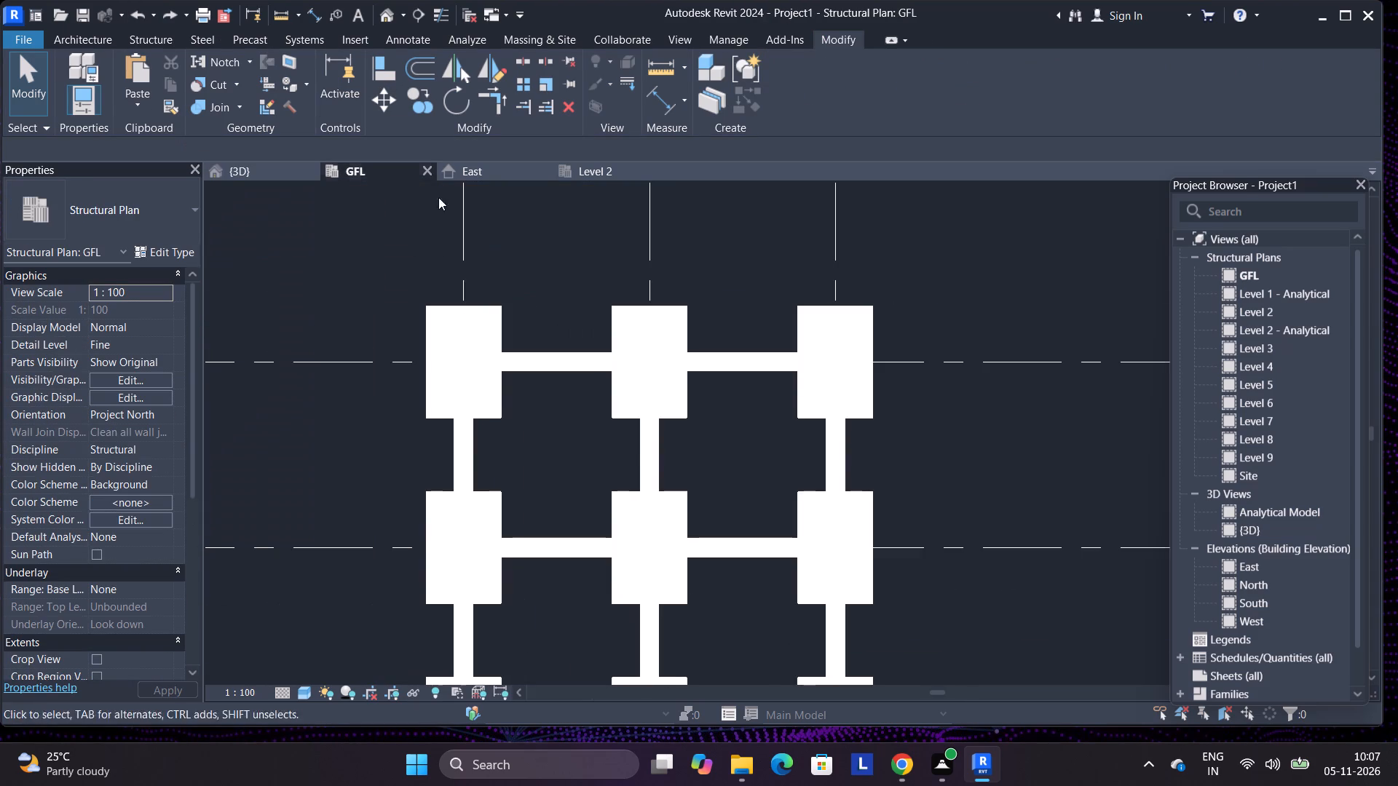
left_click(503, 177)
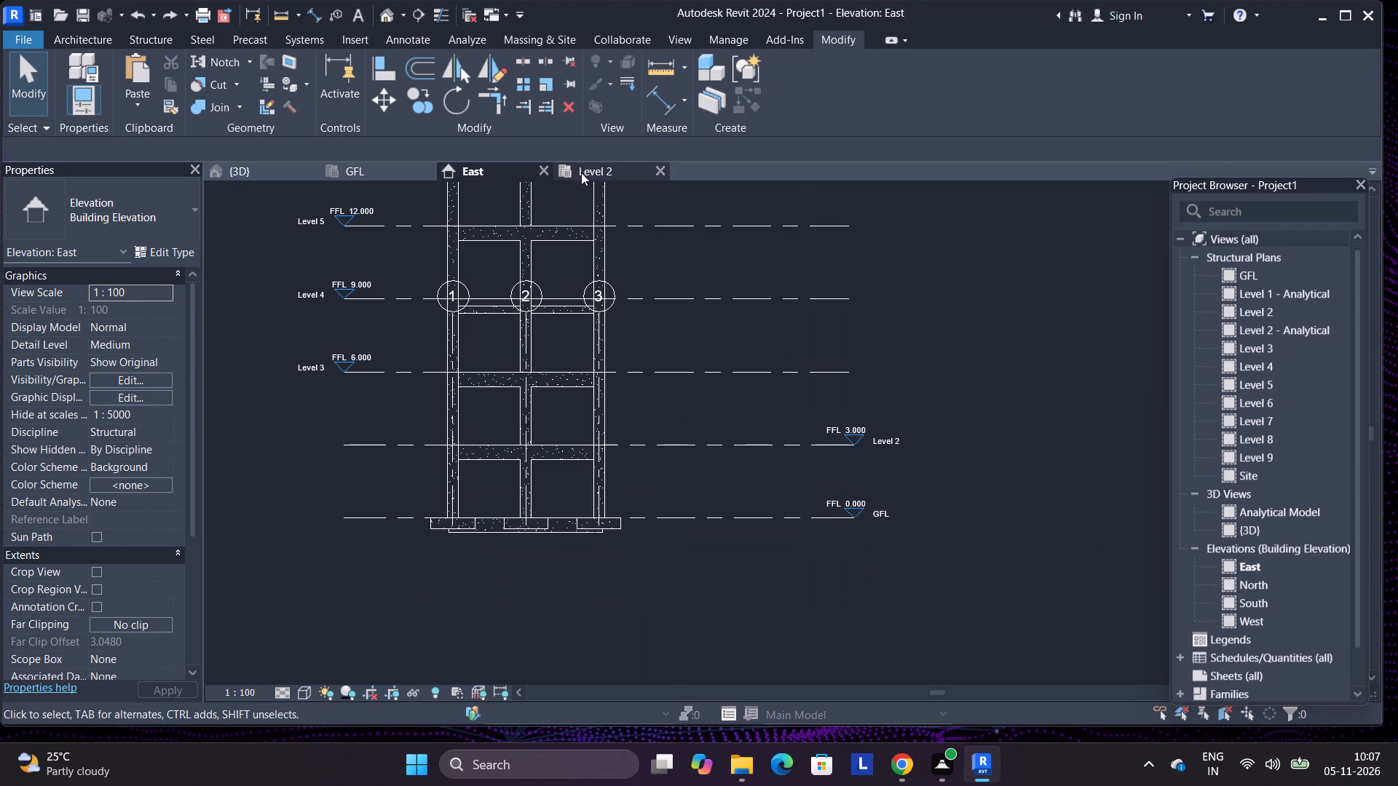
left_click(581, 172)
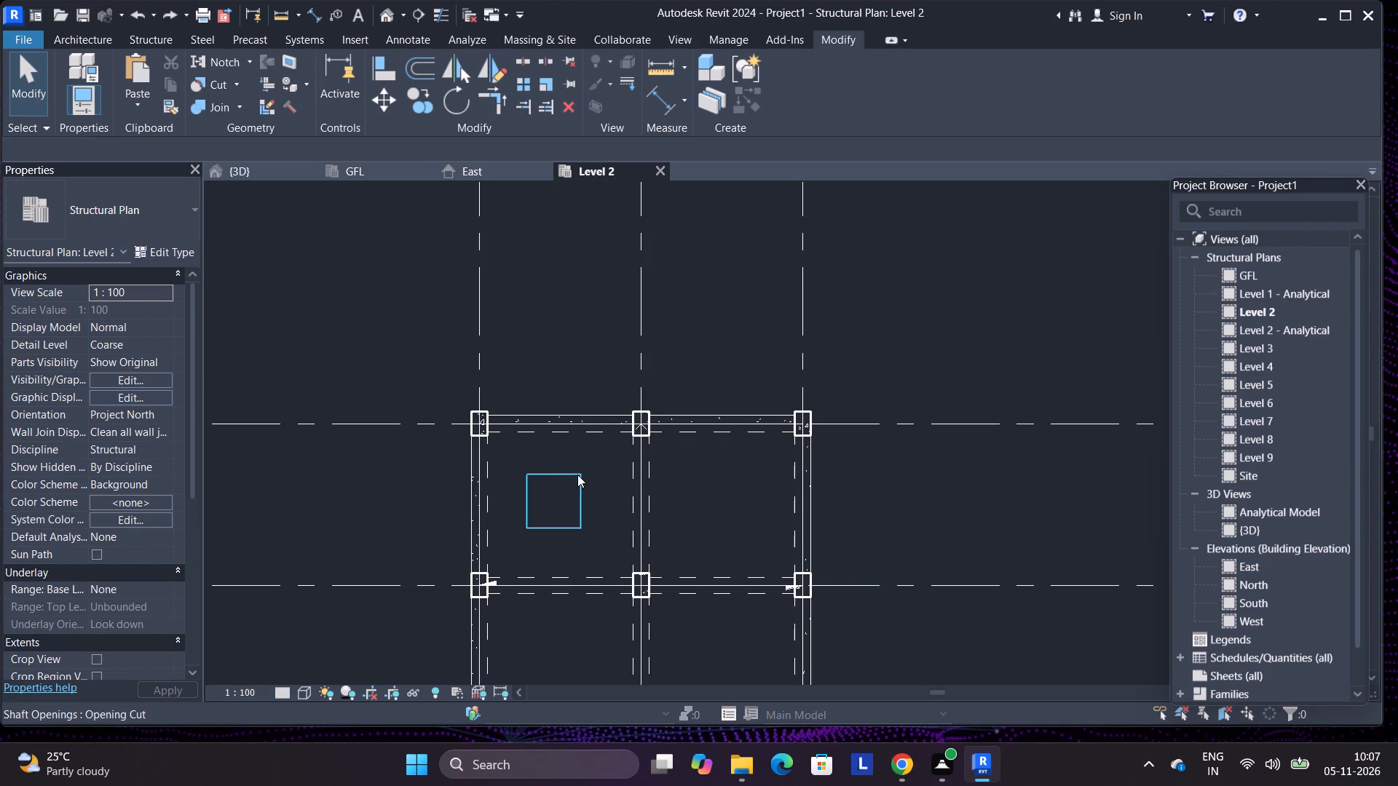
left_click(577, 475)
right_click(577, 475)
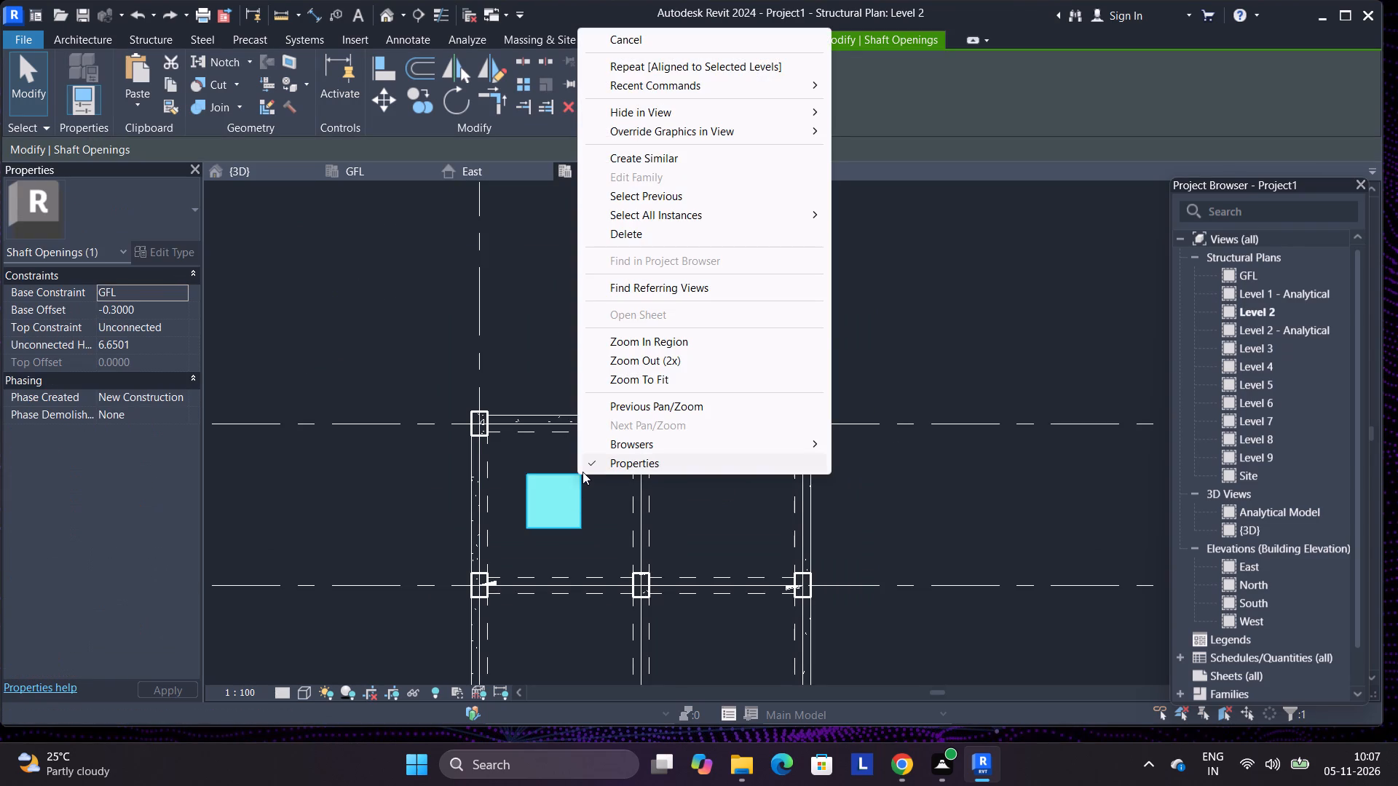
left_click(173, 85)
left_click(131, 100)
left_click(162, 157)
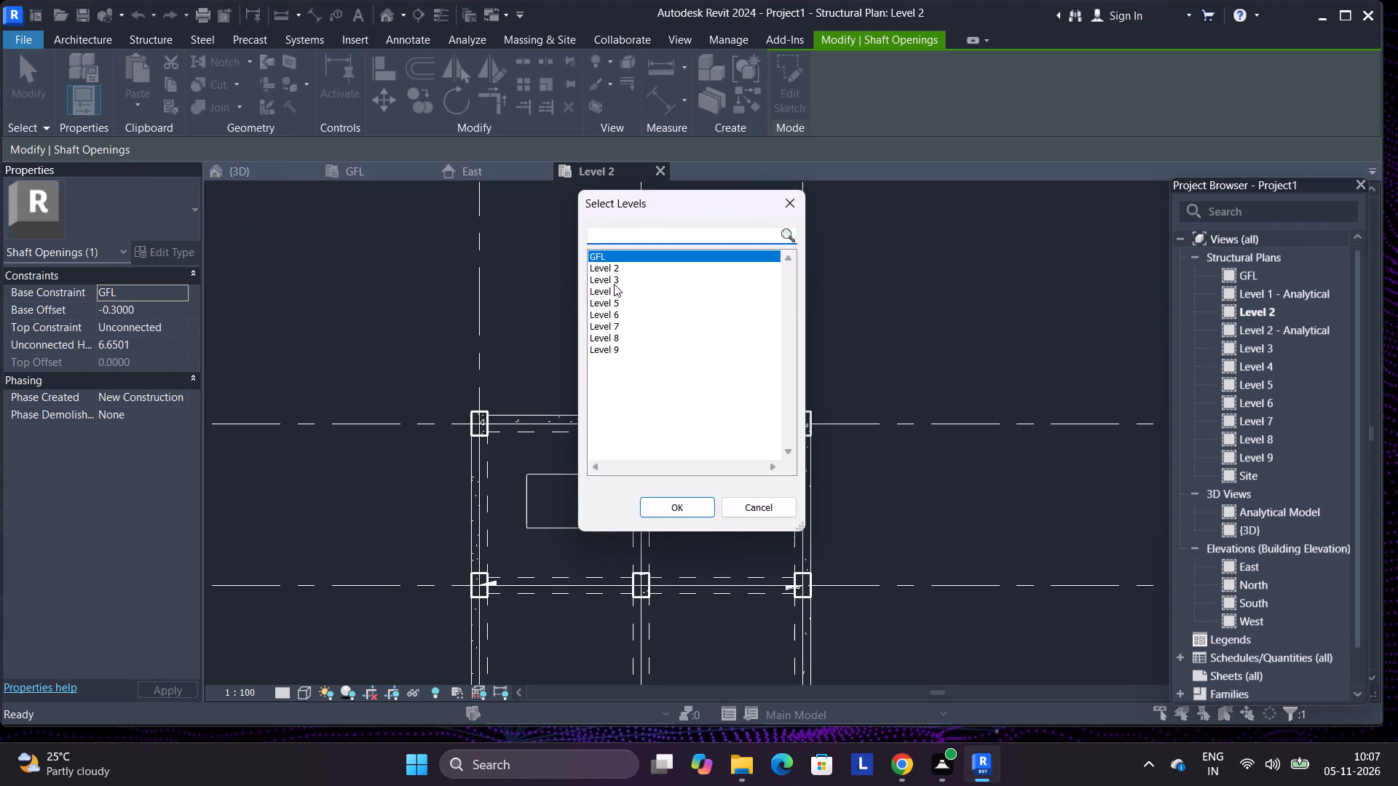
left_click_drag(612, 276, 618, 368)
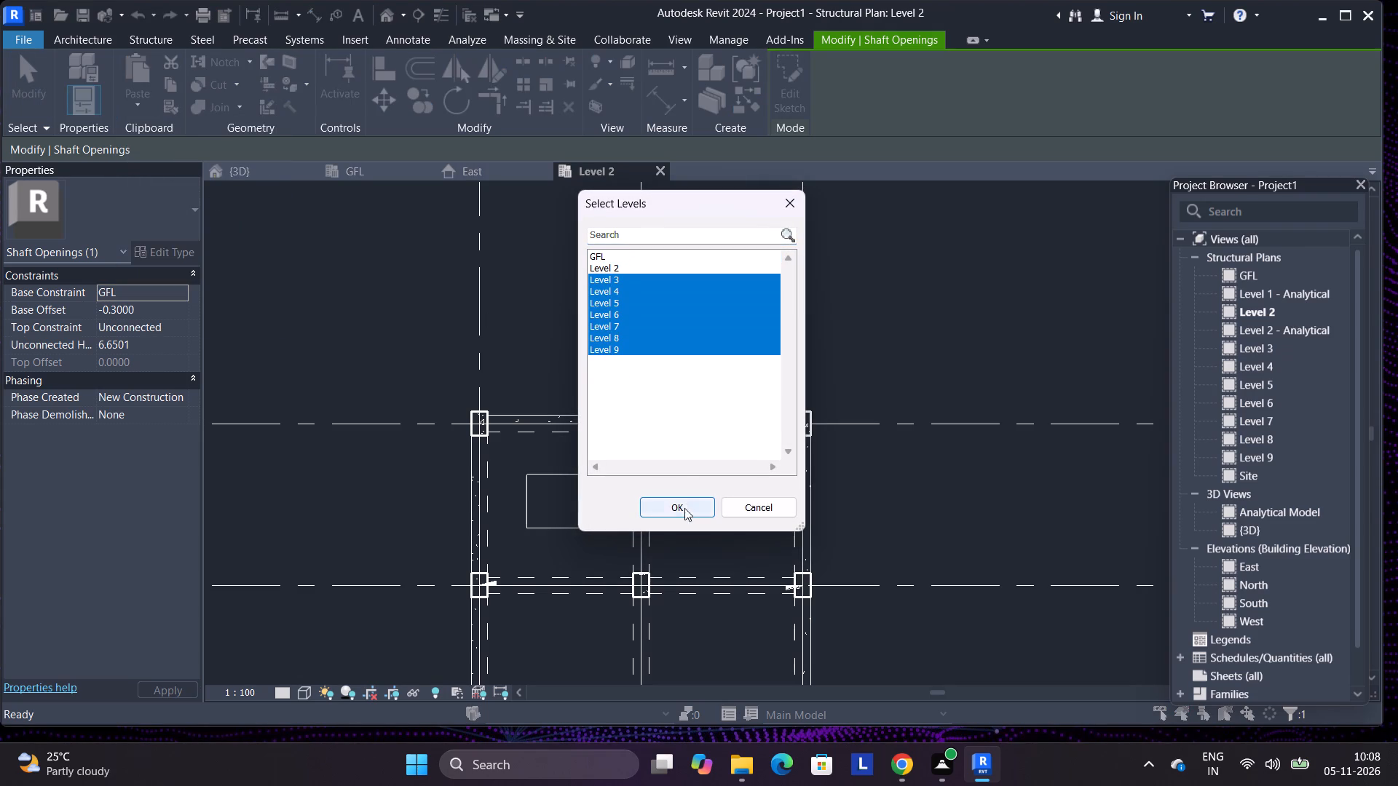
left_click(684, 502)
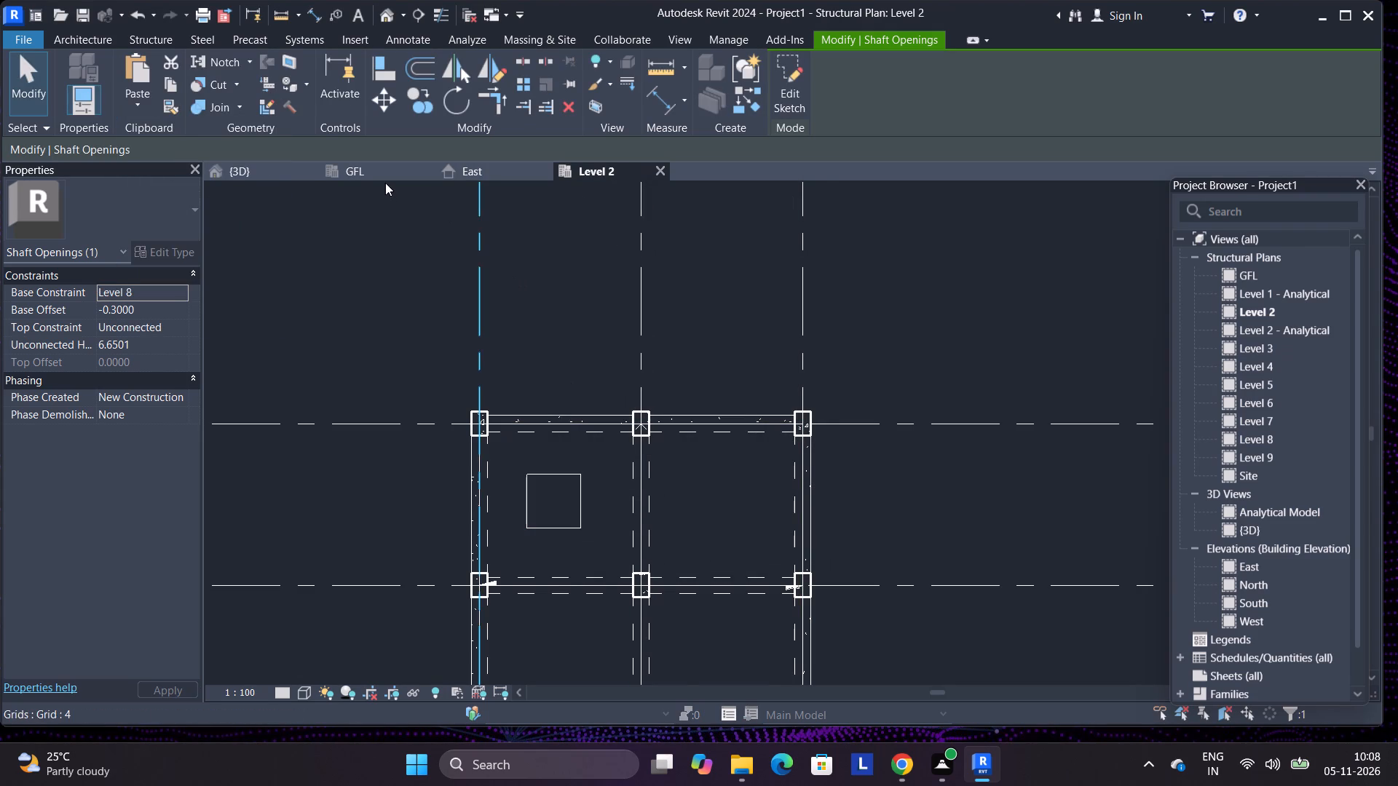
Examine the shaft openings, floor slabs and beams across the storeys in the 3D view.
left_click(361, 171)
left_click(296, 174)
scroll(471, 337, "down", 4)
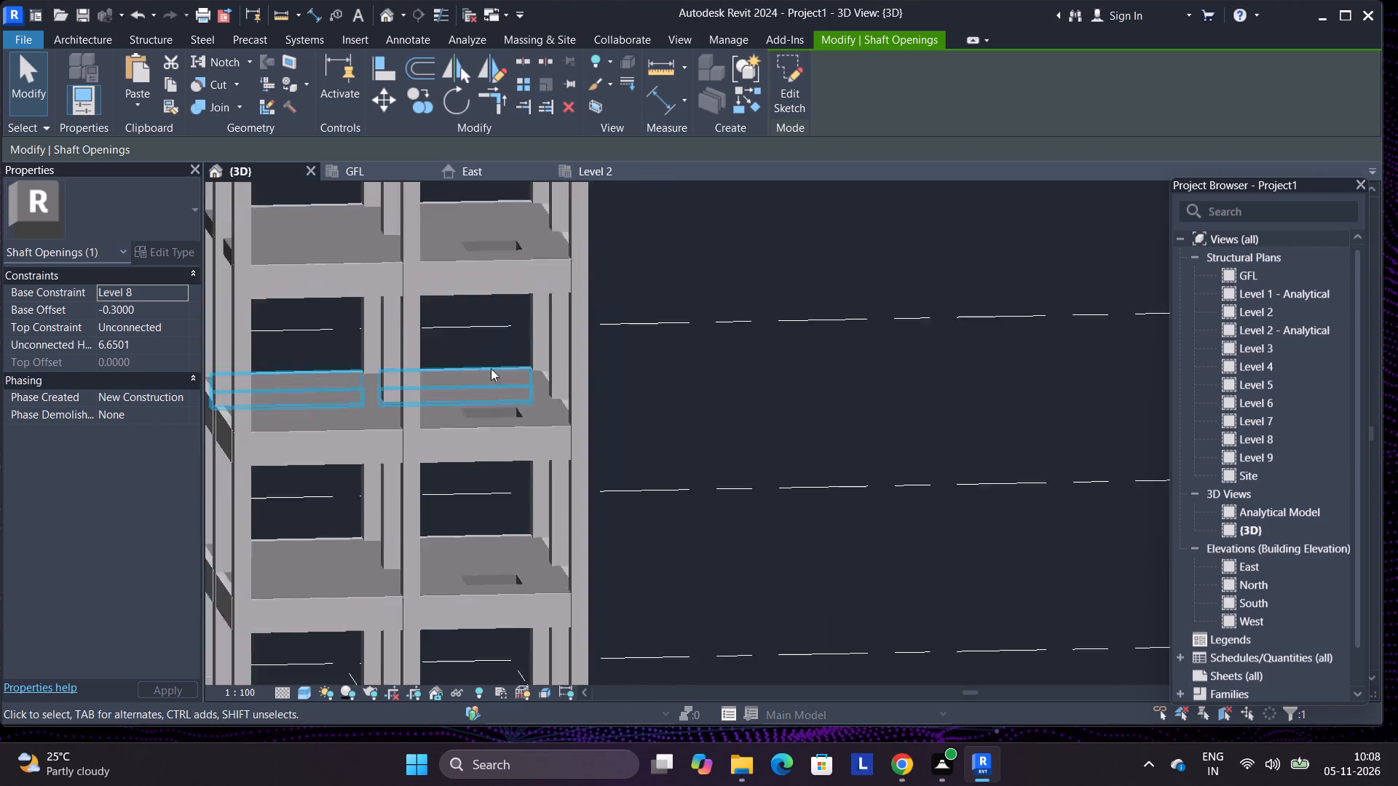
scroll(491, 368, "down", 11)
scroll(497, 324, "up", 9)
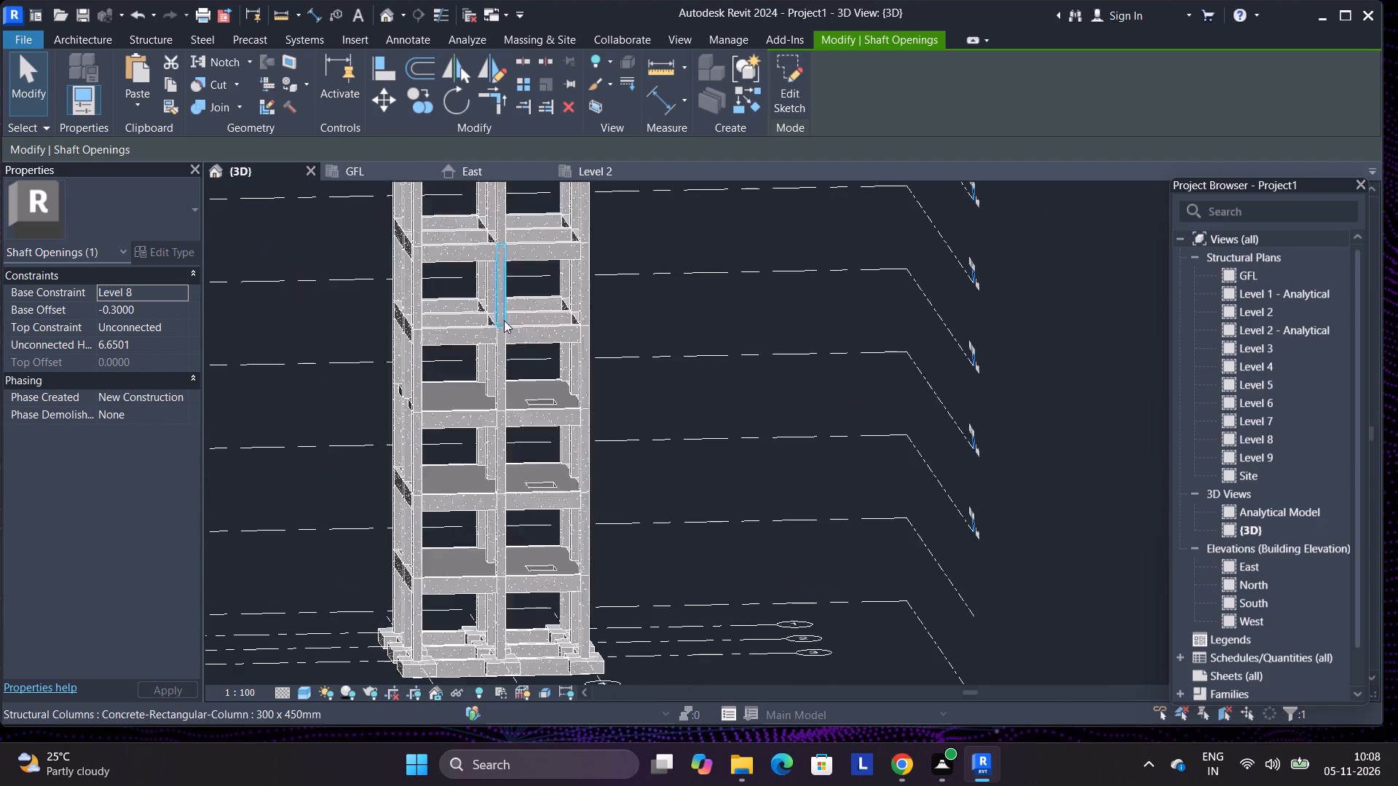
scroll(504, 320, "up", 3)
scroll(573, 286, "up", 6)
left_click(569, 364)
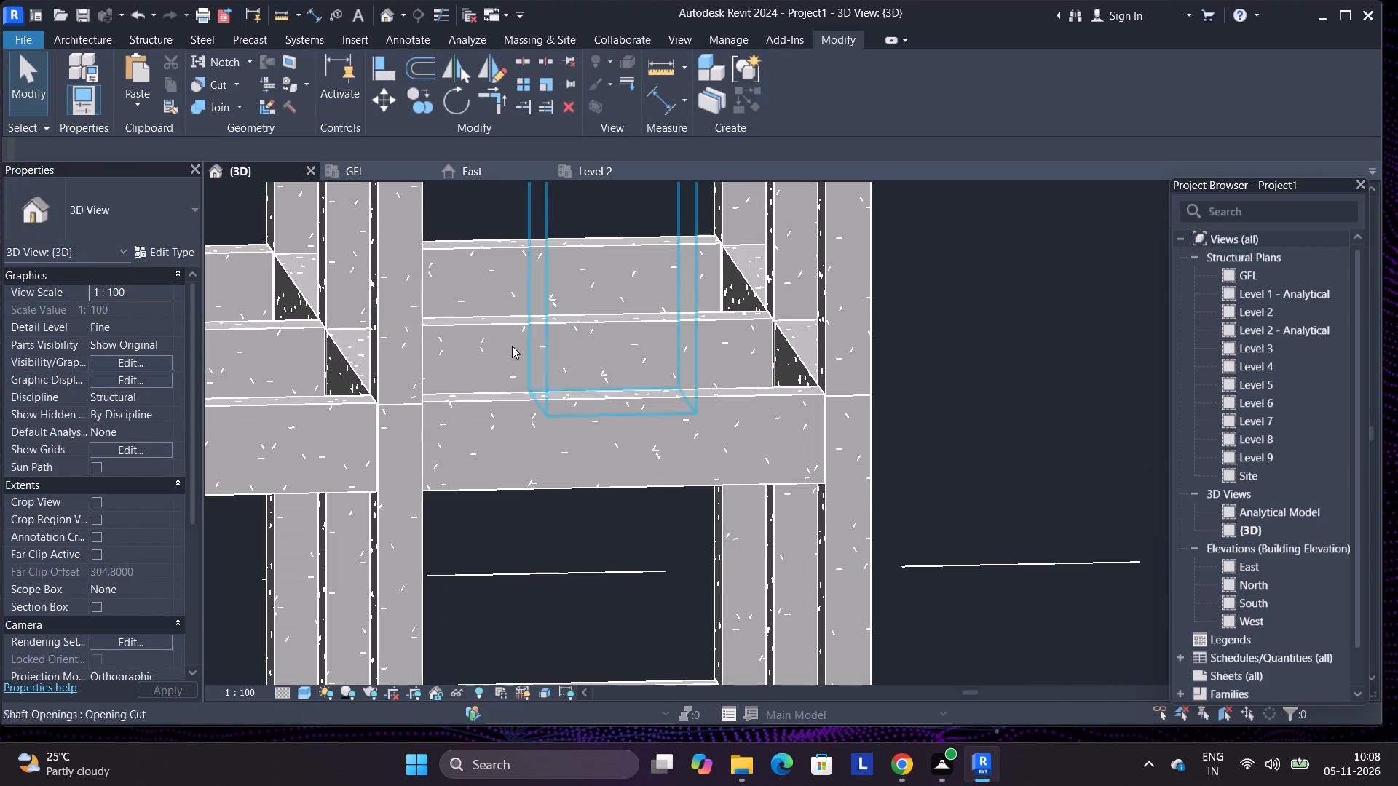
scroll(532, 371, "down", 6)
scroll(396, 366, "up", 7)
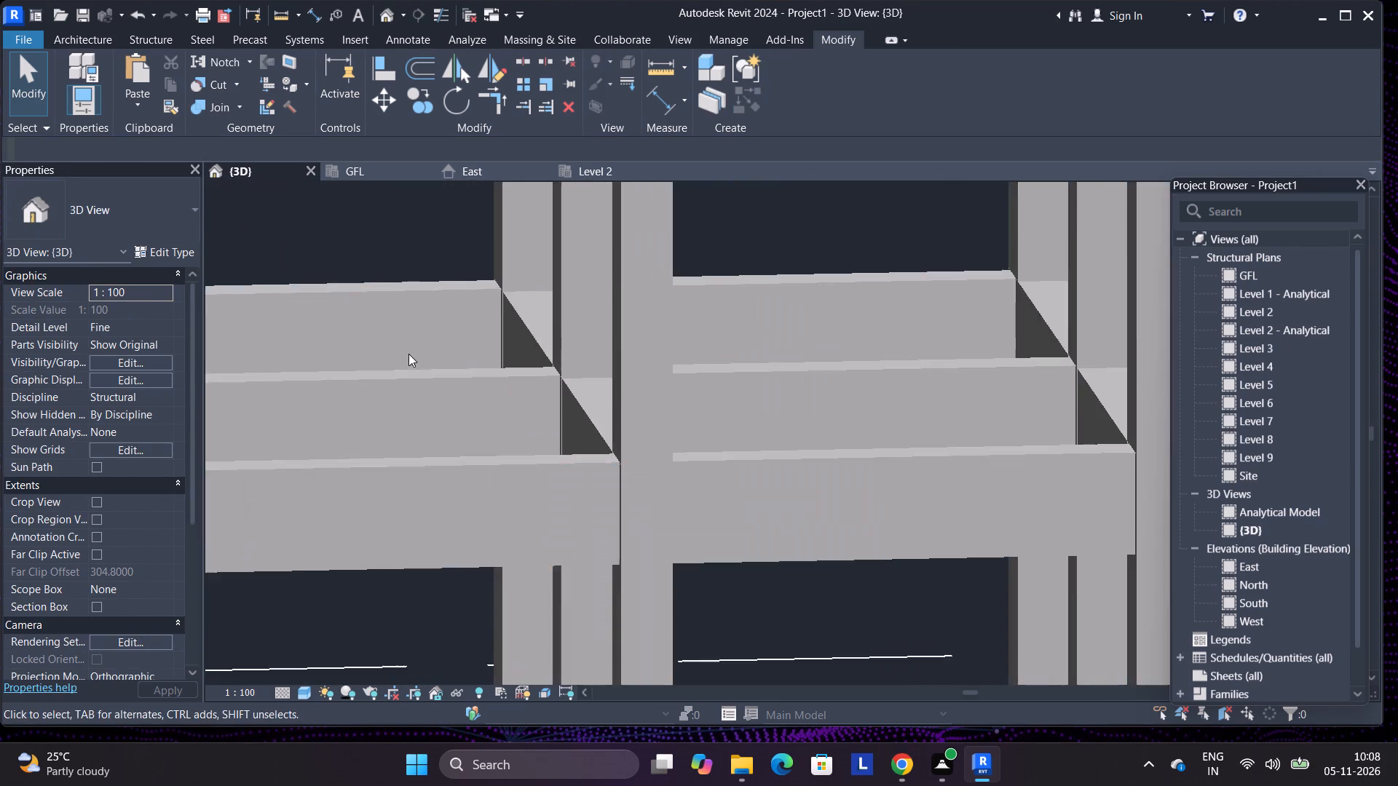
scroll(402, 364, "up", 6)
scroll(404, 364, "down", 8)
scroll(411, 367, "down", 15)
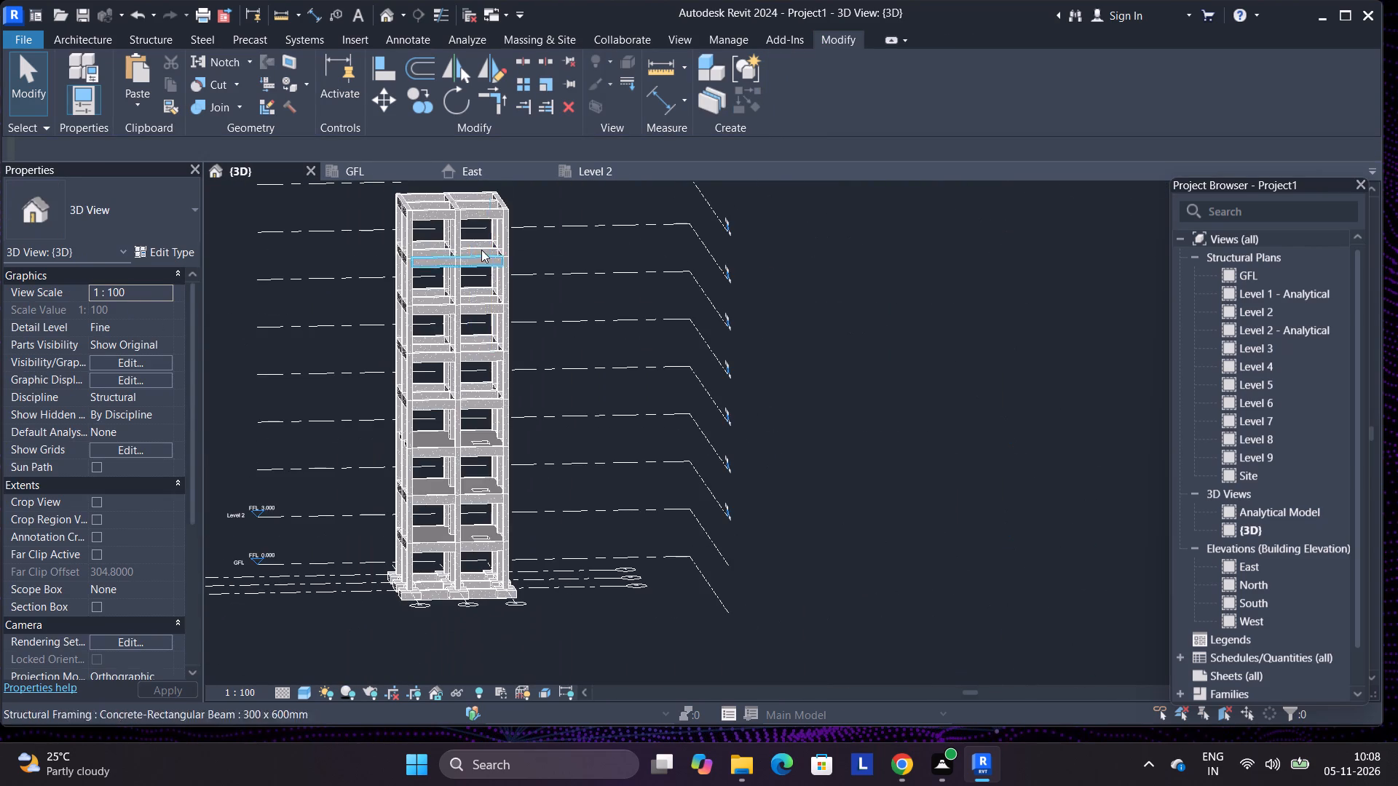
Delete the front 300 x 600mm beam of the topmost floating beam frame above the tower.
scroll(459, 226, "up", 11)
scroll(510, 346, "down", 7)
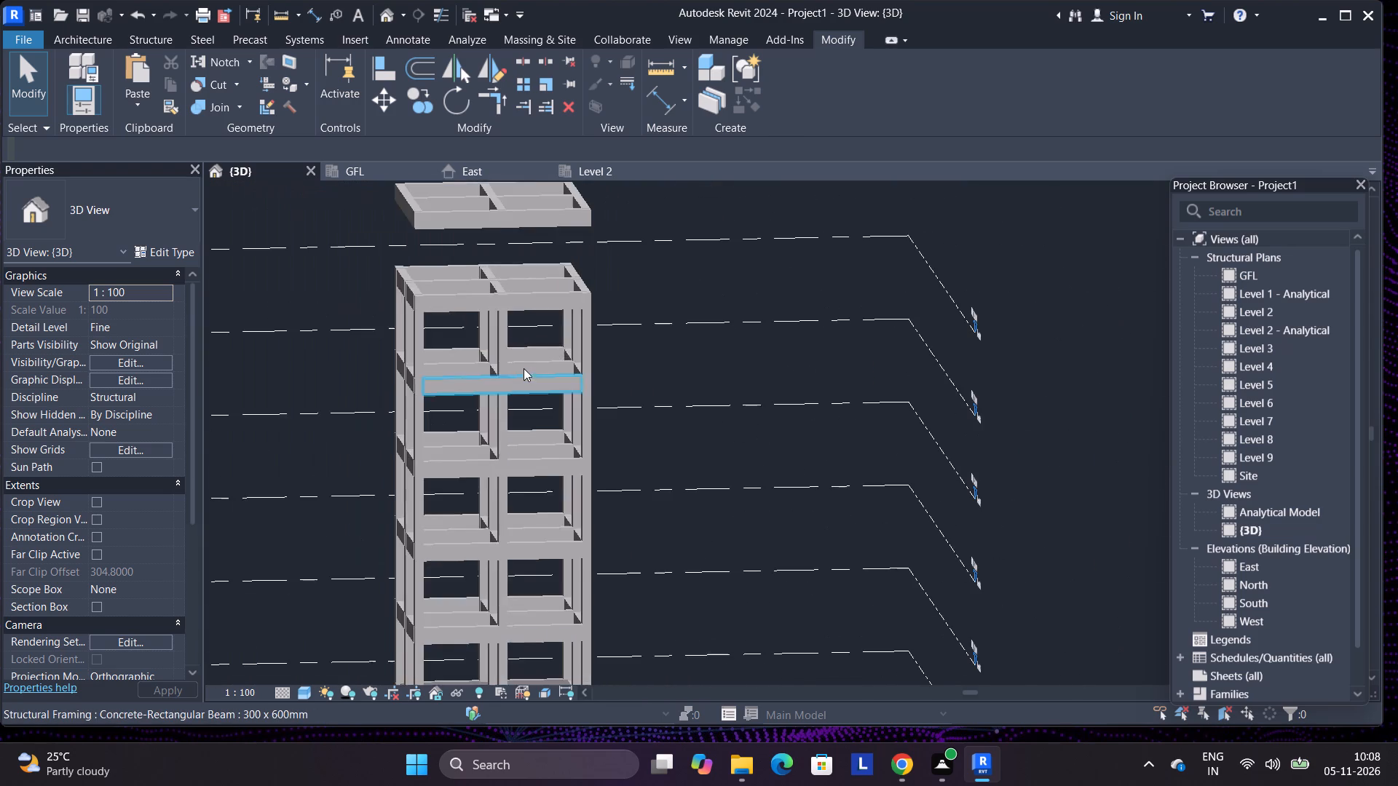
scroll(521, 474, "down", 3)
scroll(478, 228, "up", 4)
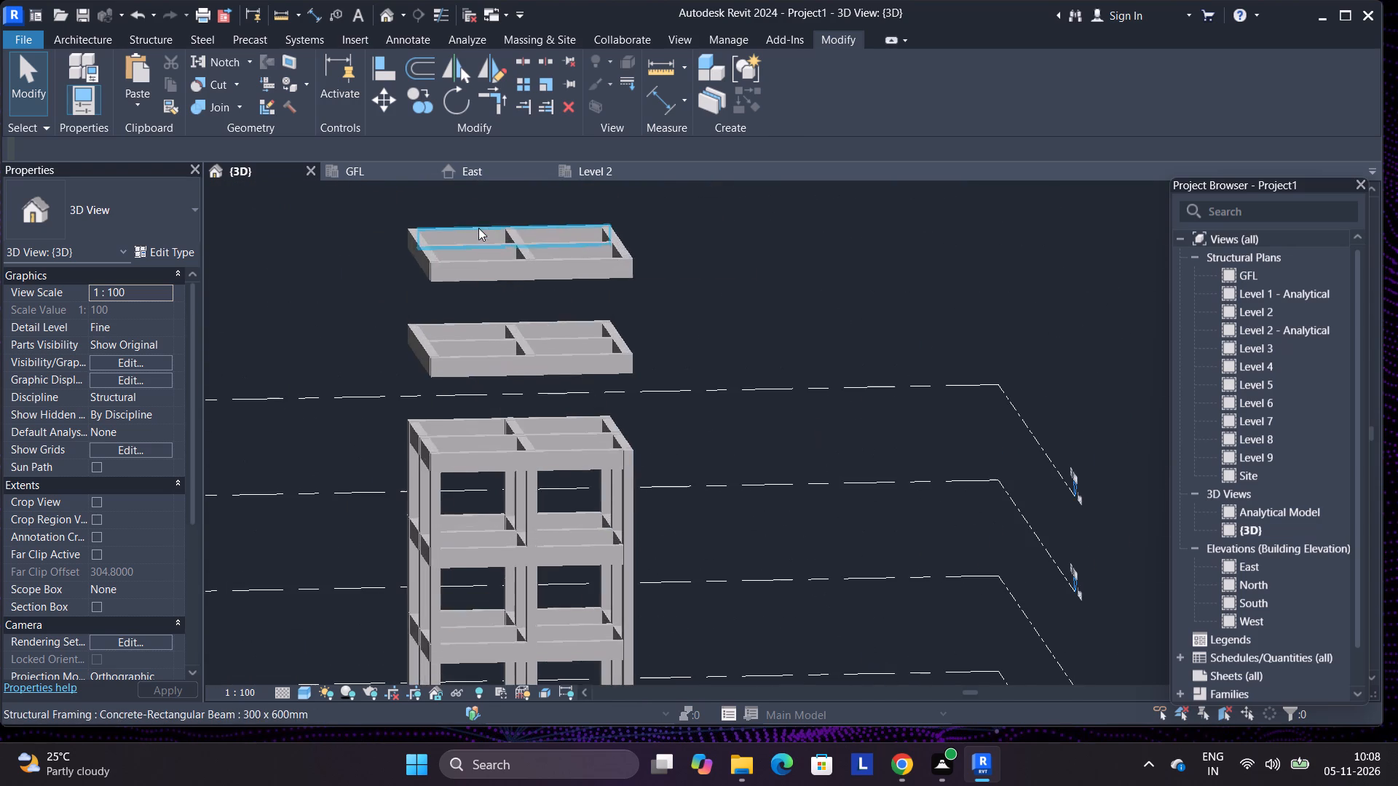
right_click(631, 262)
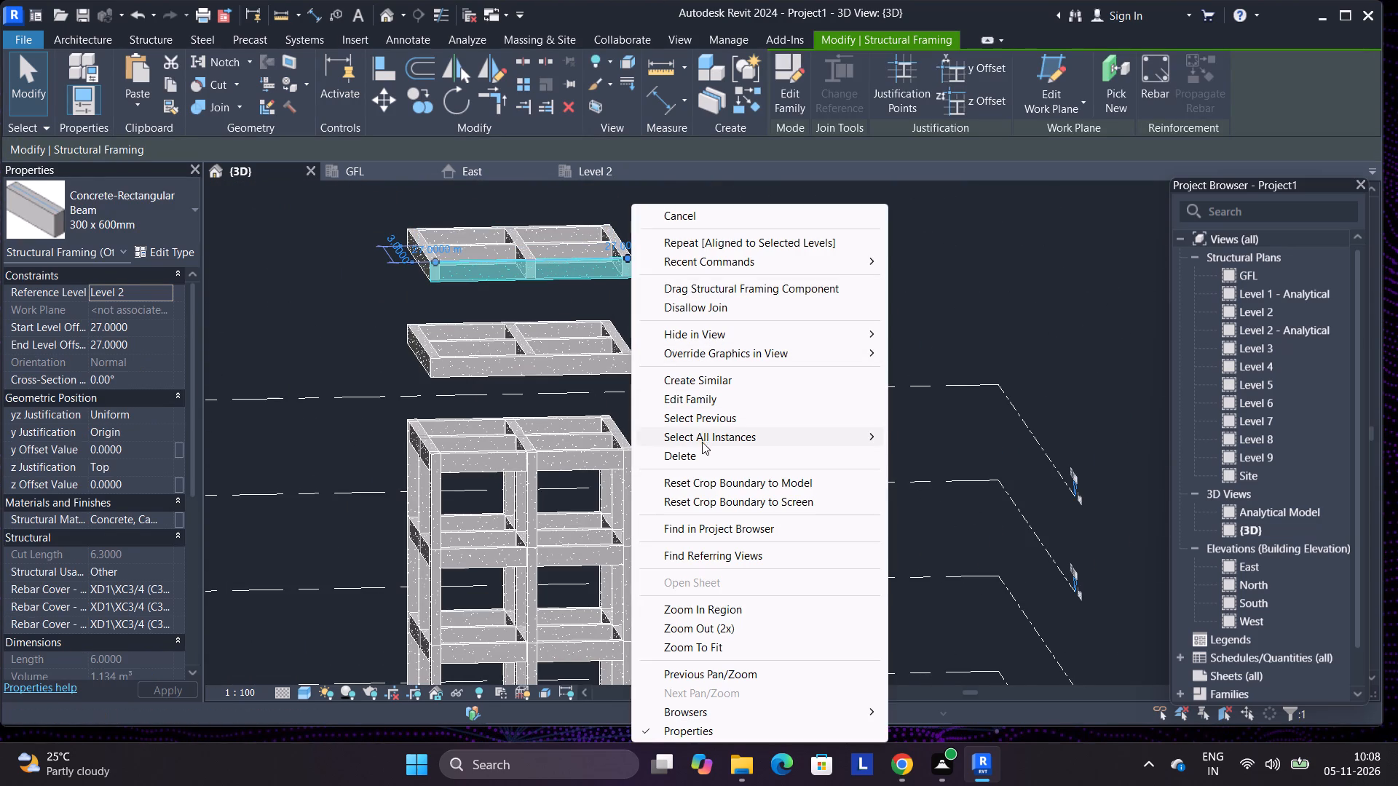
left_click(701, 454)
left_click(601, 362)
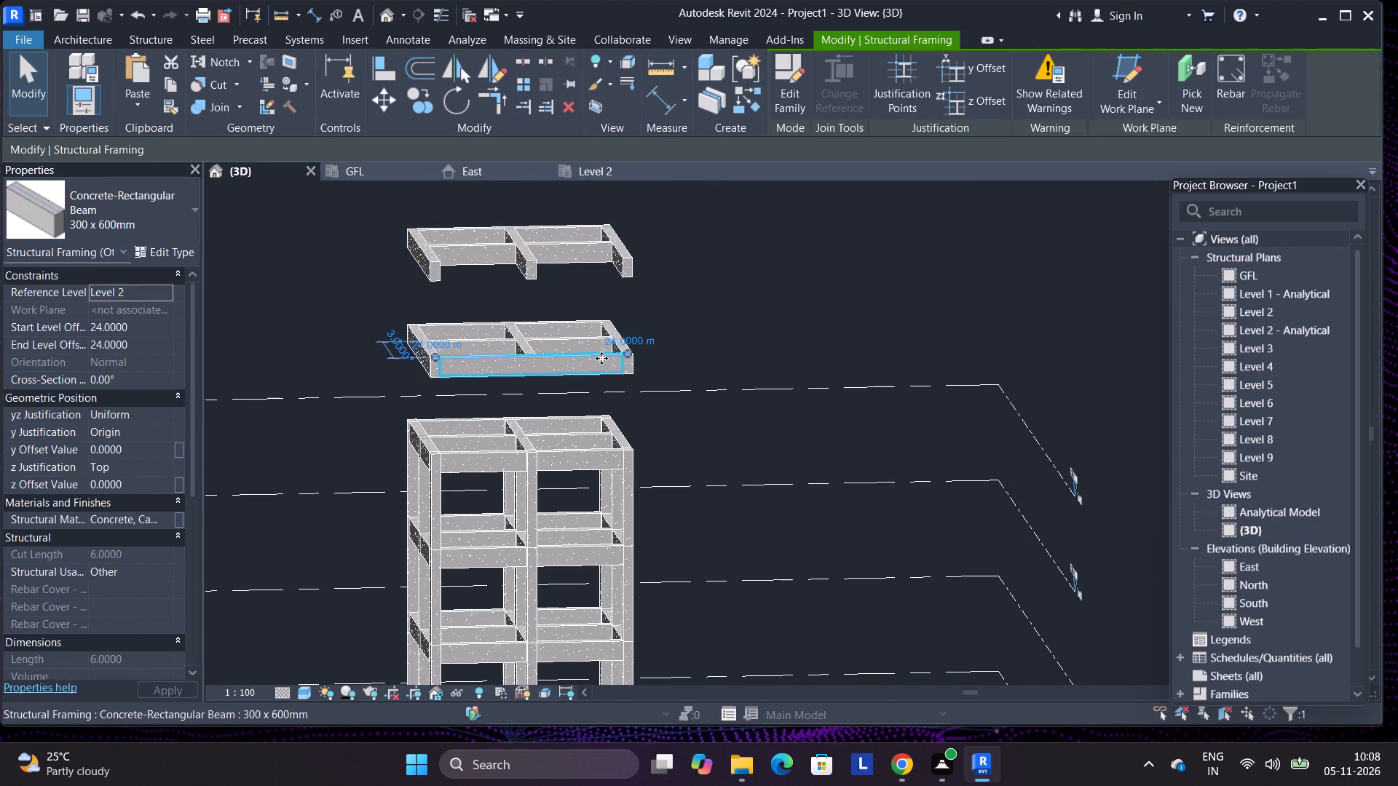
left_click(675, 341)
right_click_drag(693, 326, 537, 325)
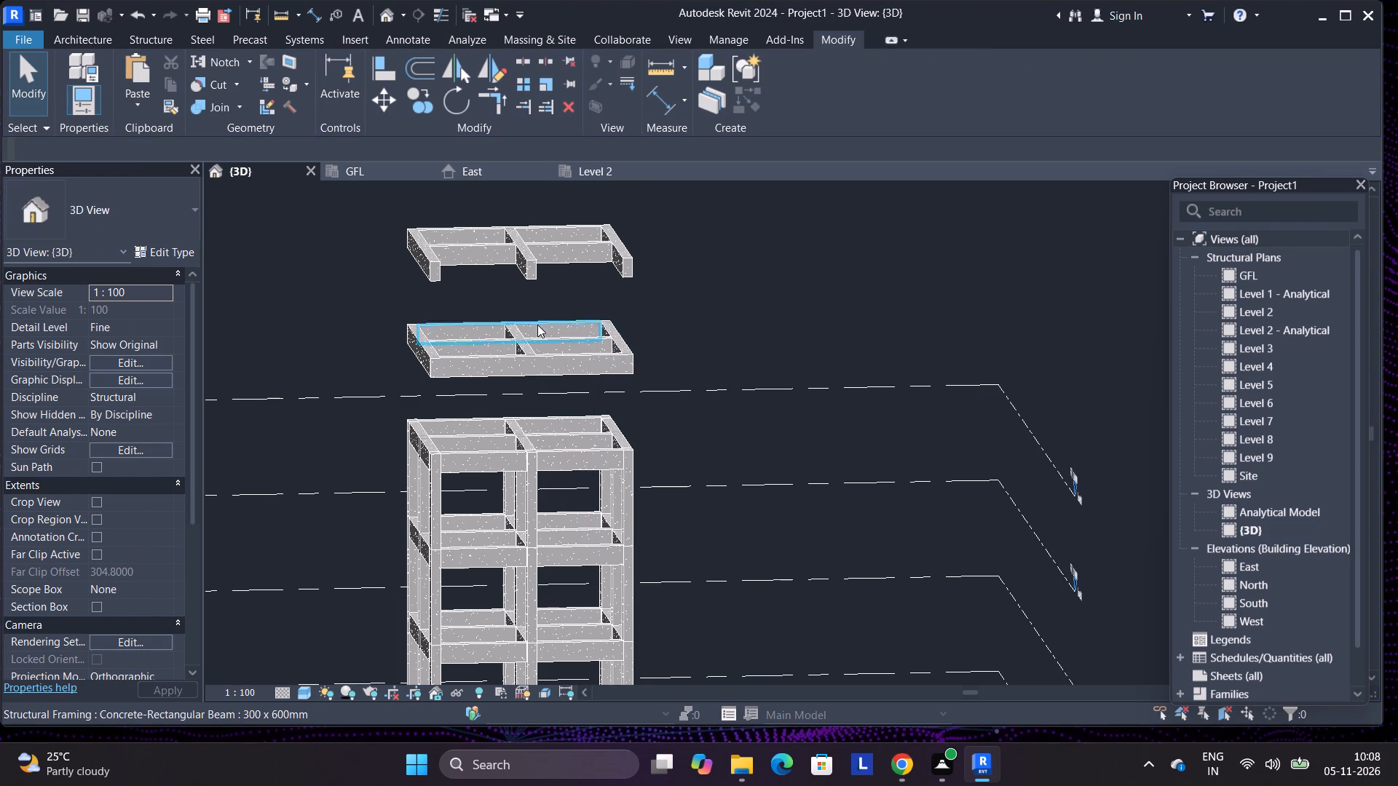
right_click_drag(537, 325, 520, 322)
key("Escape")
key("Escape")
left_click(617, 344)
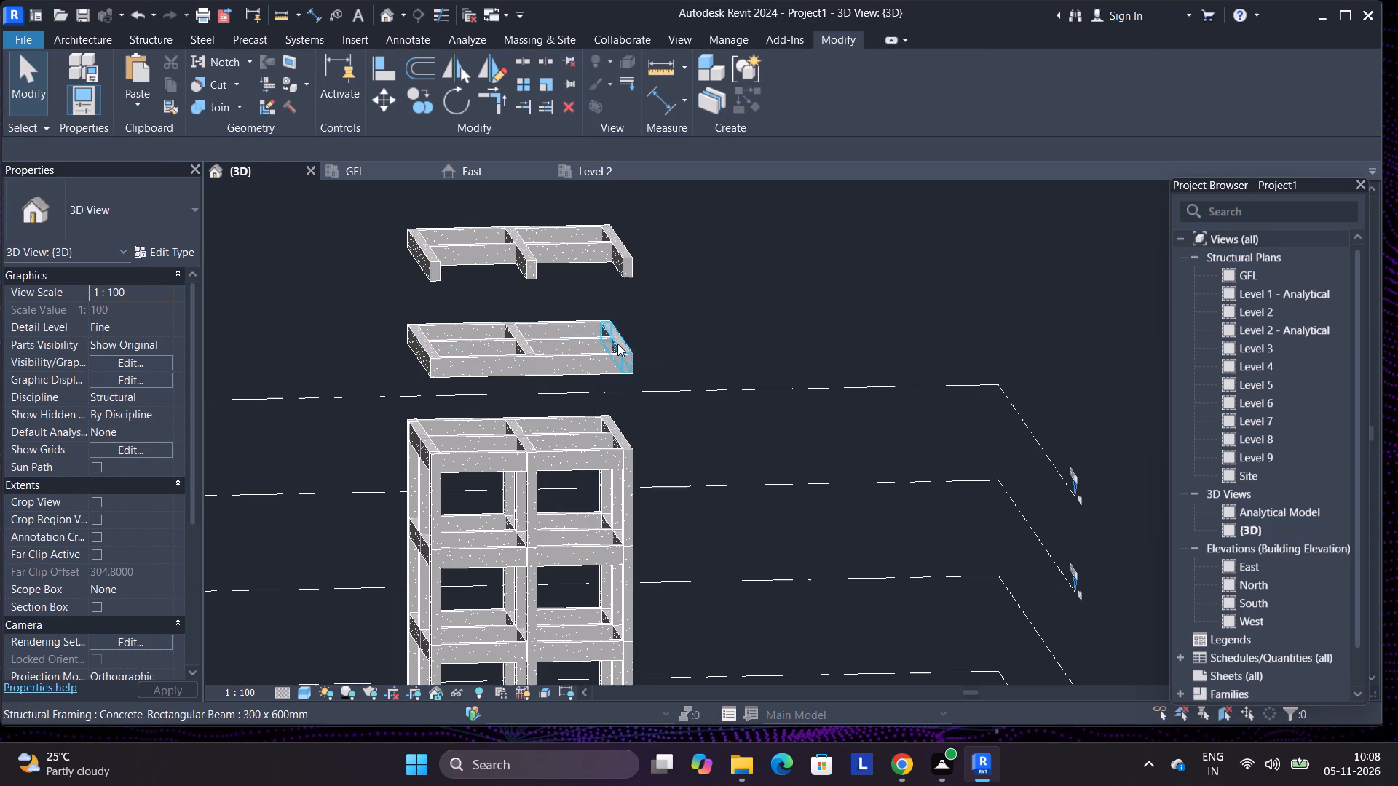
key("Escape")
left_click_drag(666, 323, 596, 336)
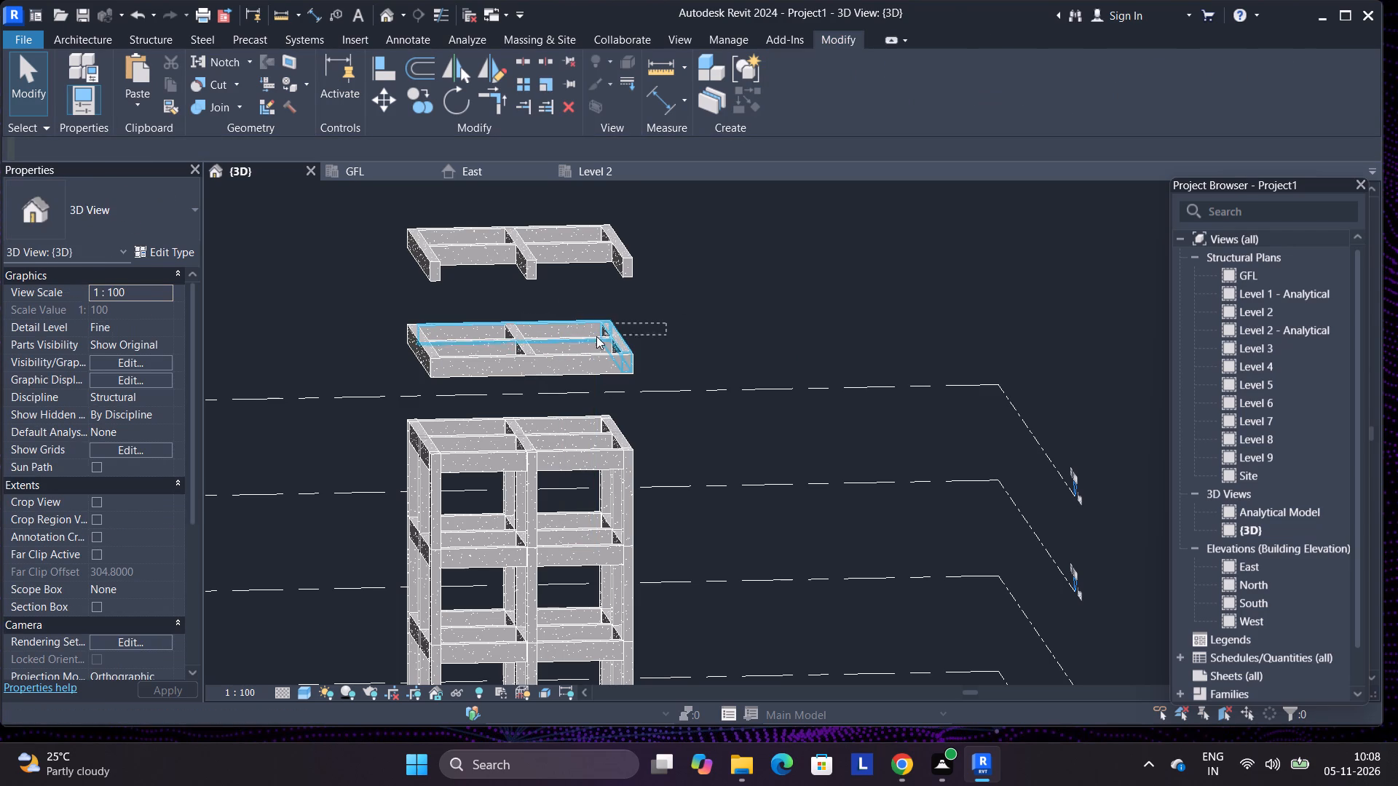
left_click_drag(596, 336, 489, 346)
Delete the remaining beams of the topmost floating frame above the tower.
left_click_drag(634, 234, 593, 245)
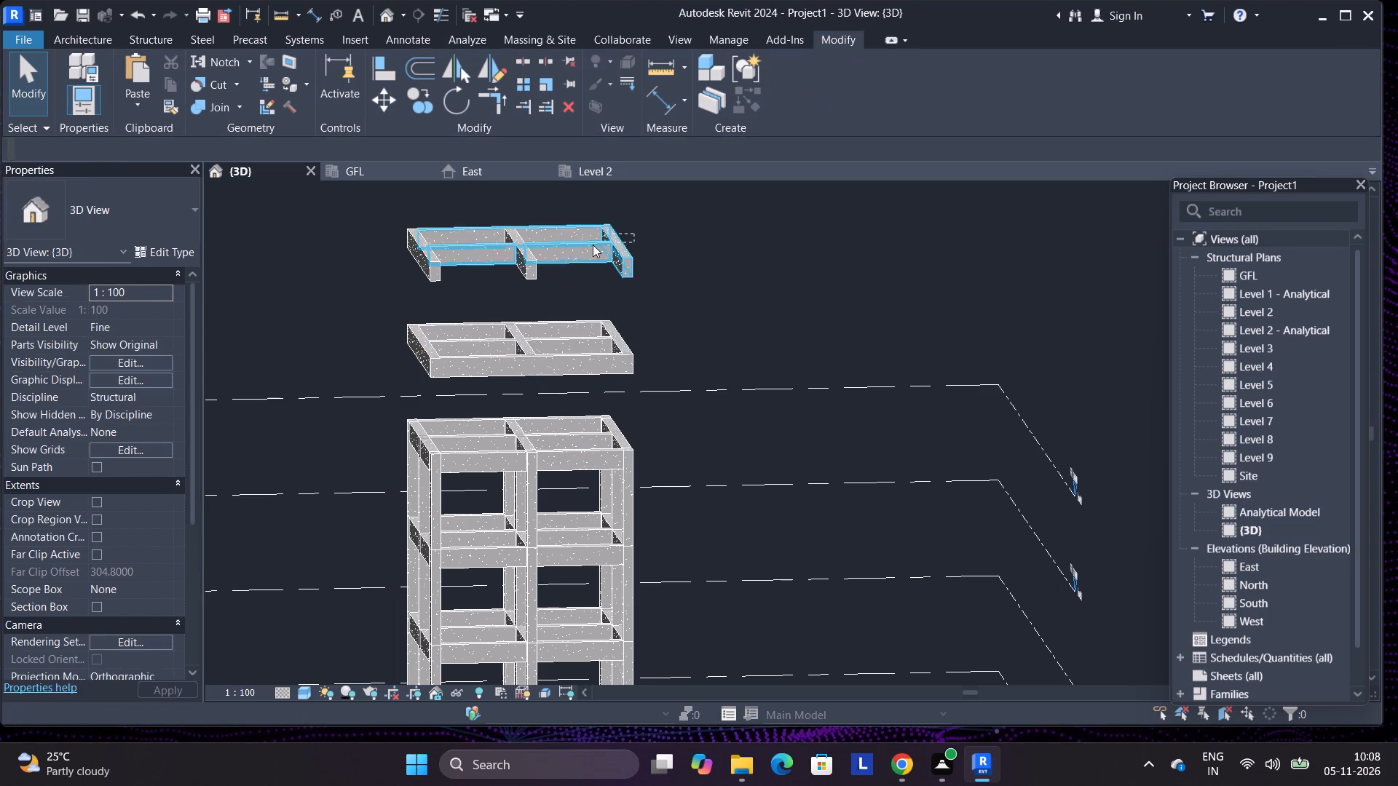
left_click_drag(593, 245, 408, 255)
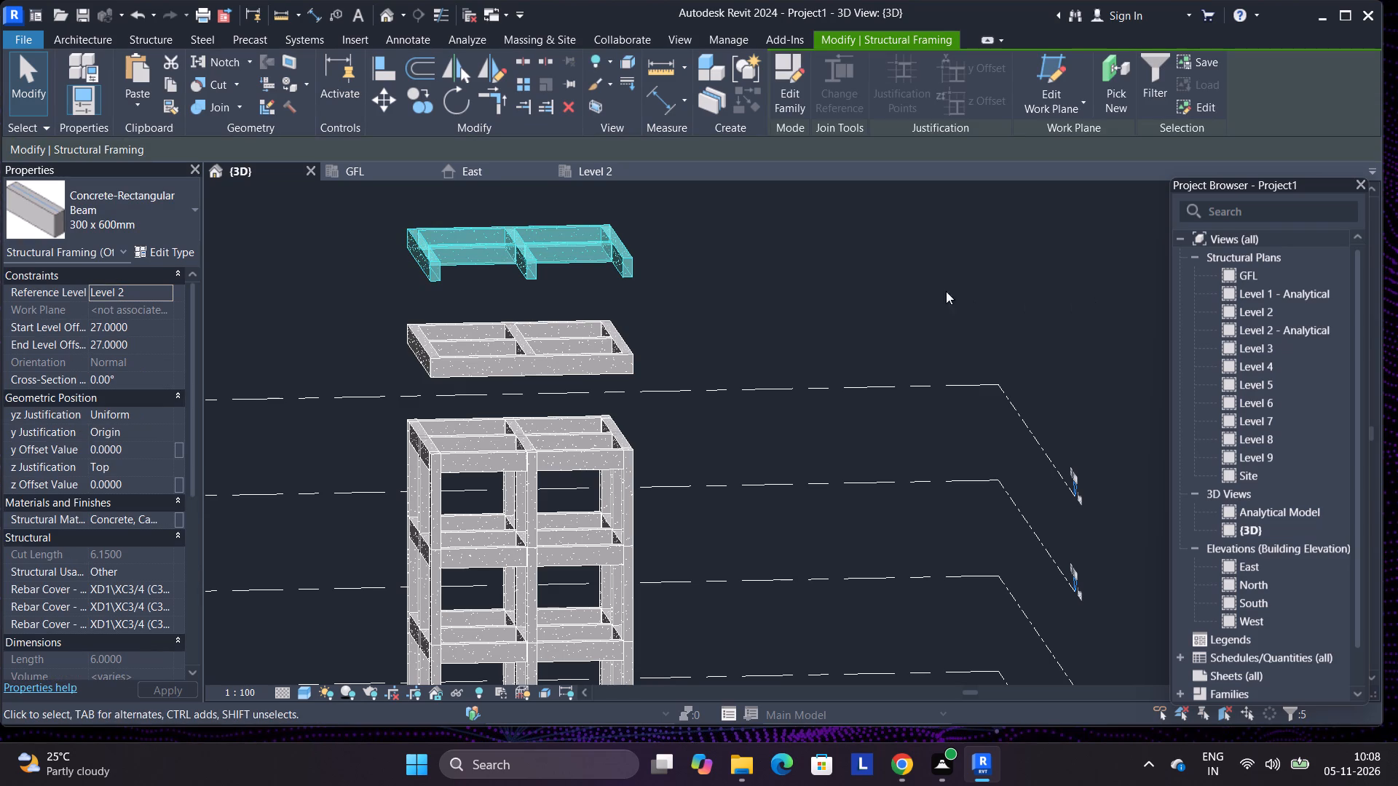
right_click(681, 268)
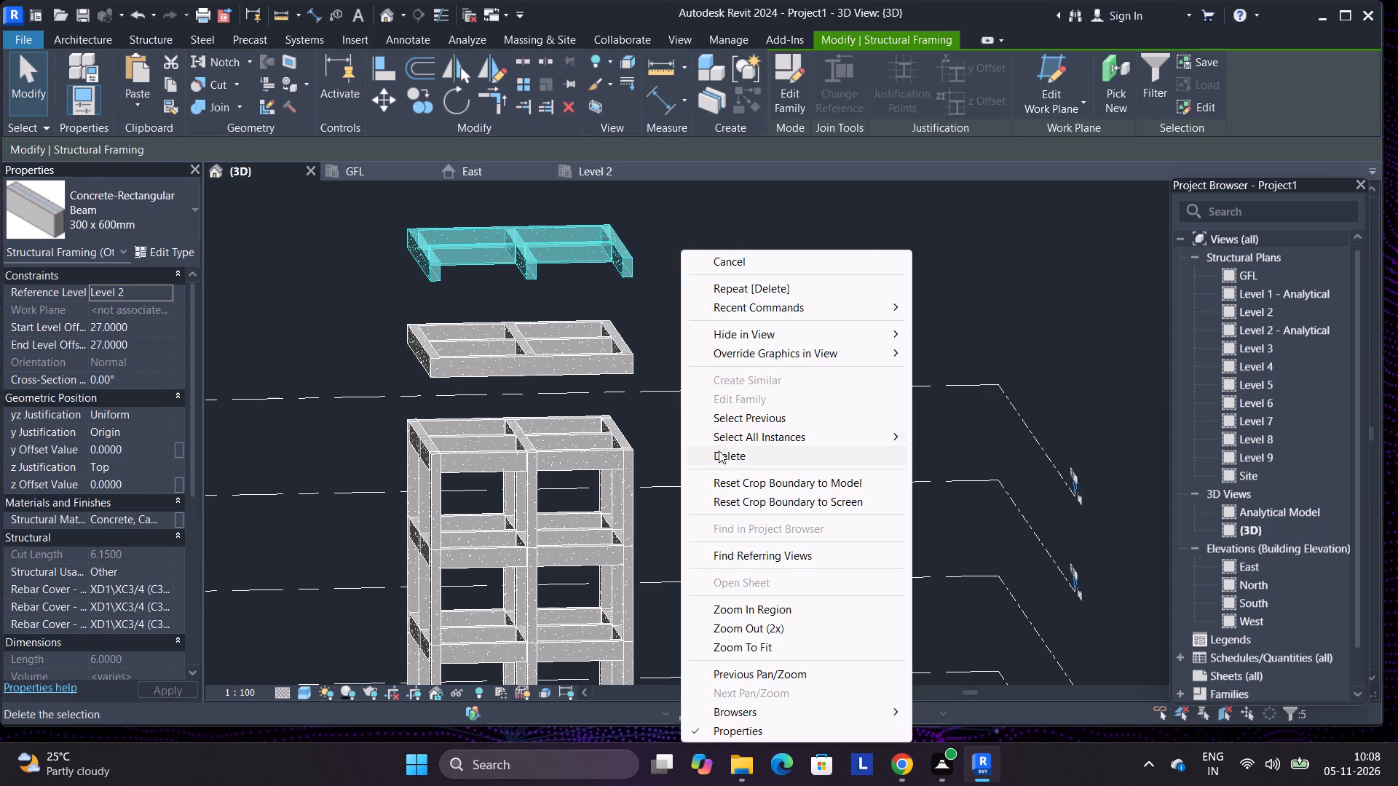
left_click(721, 456)
Delete the other floating beam frame with the shaft opening running through it, including the overlapping beams at the frame's end.
left_click_drag(710, 357, 468, 327)
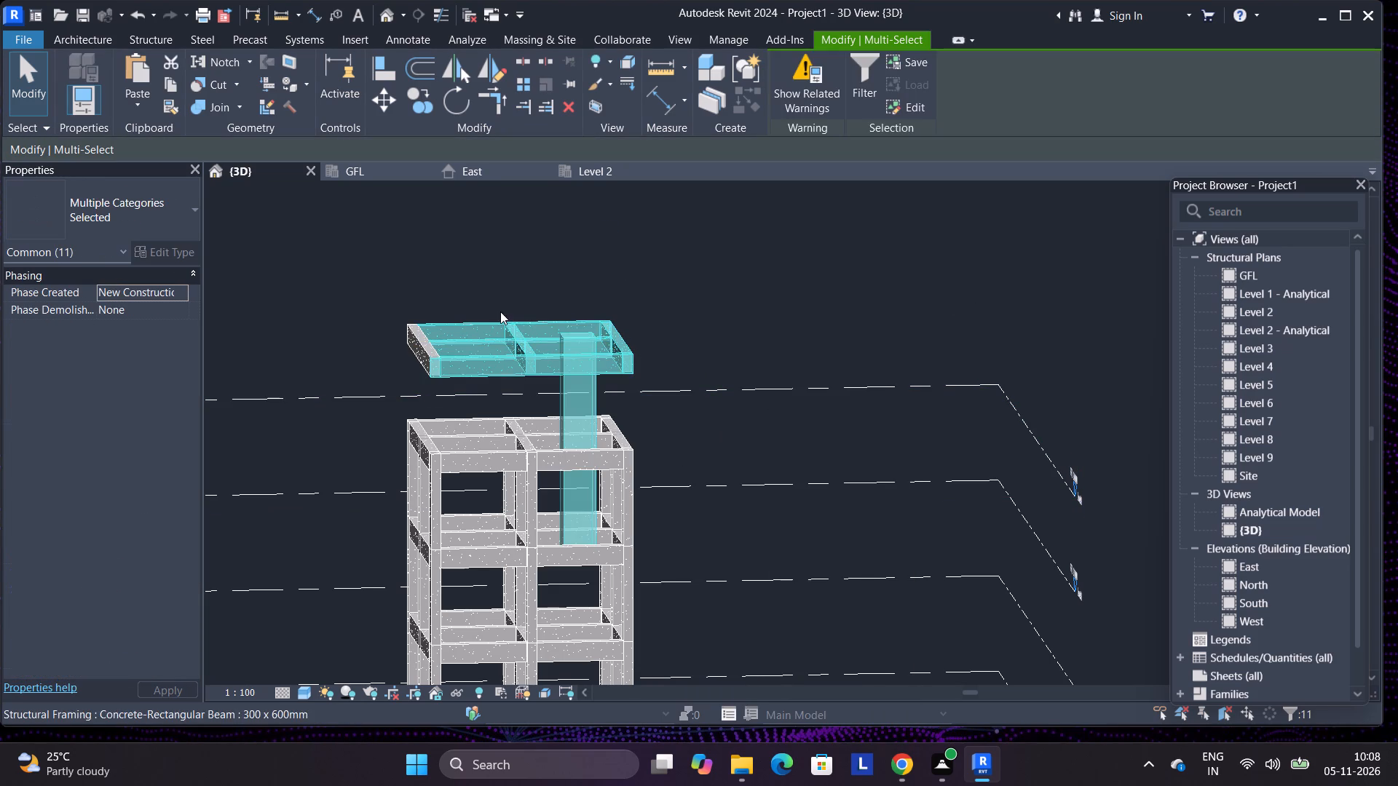
right_click(553, 295)
left_click(657, 458)
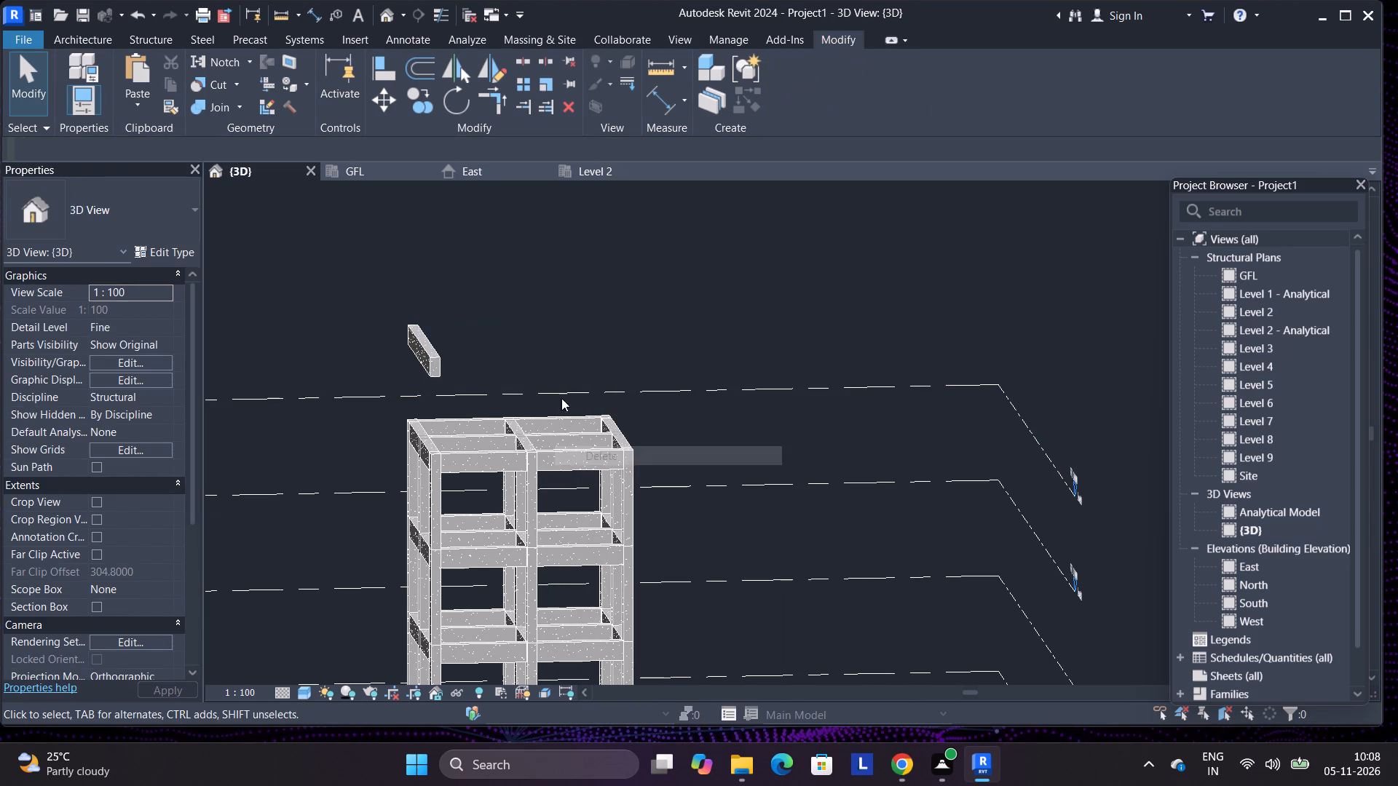
left_click(433, 352)
right_click(433, 352)
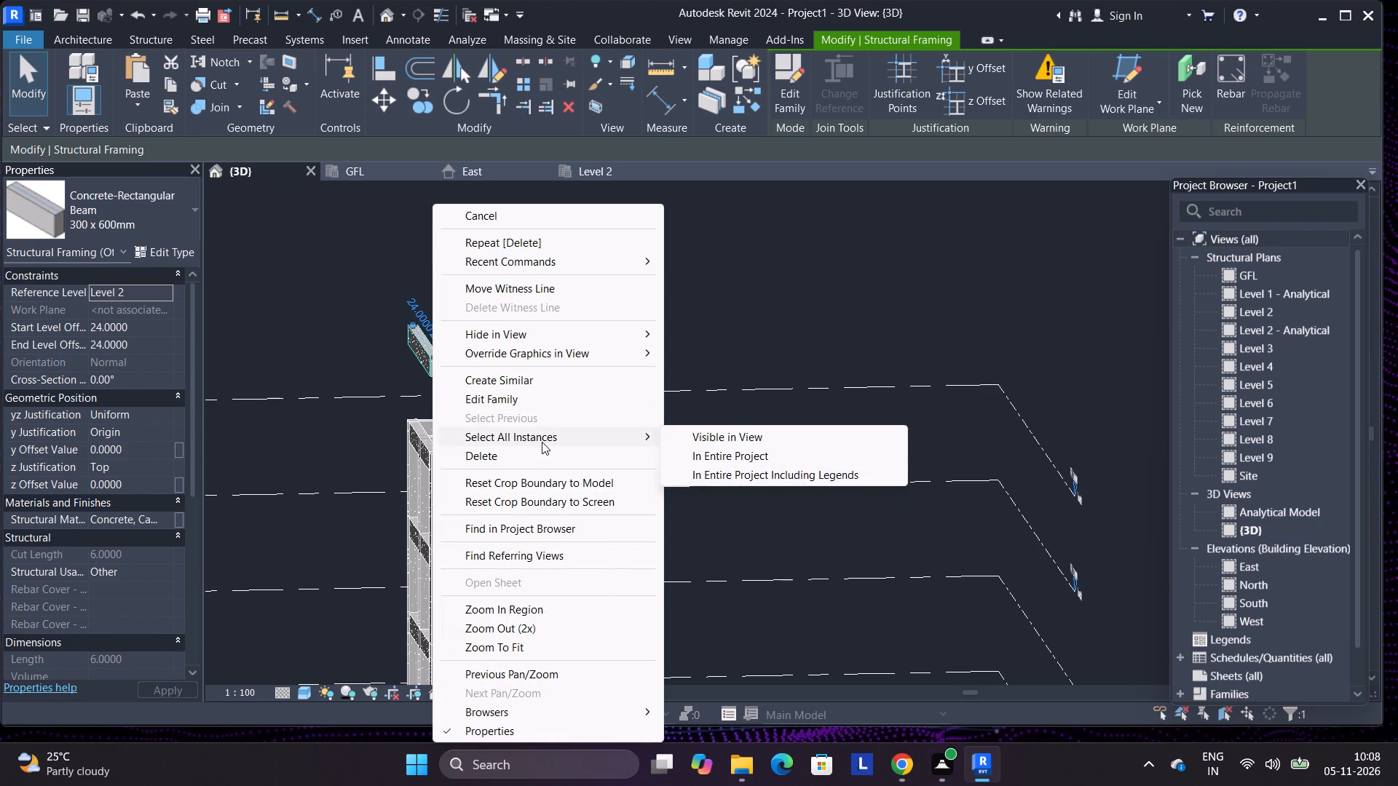
left_click(539, 453)
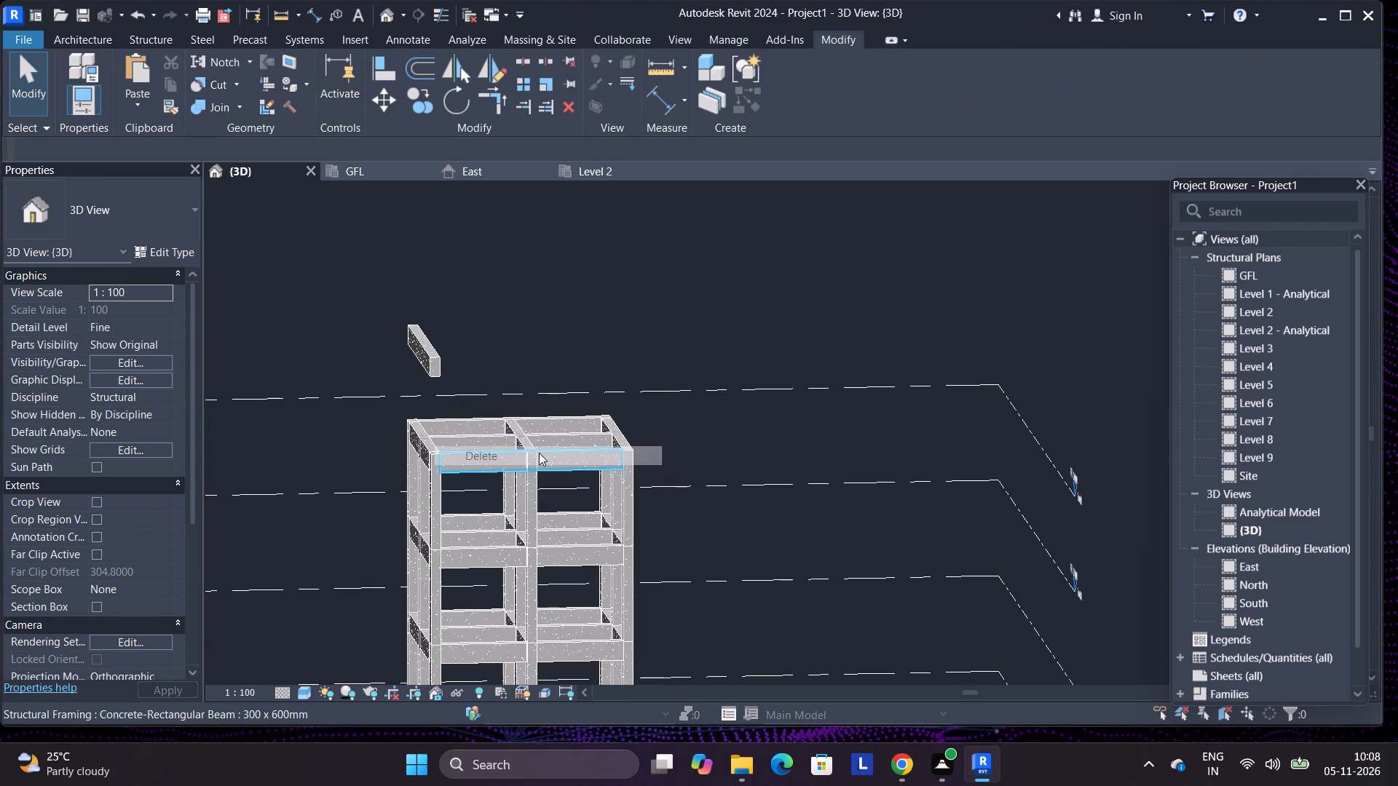
left_click(433, 352)
right_click(433, 352)
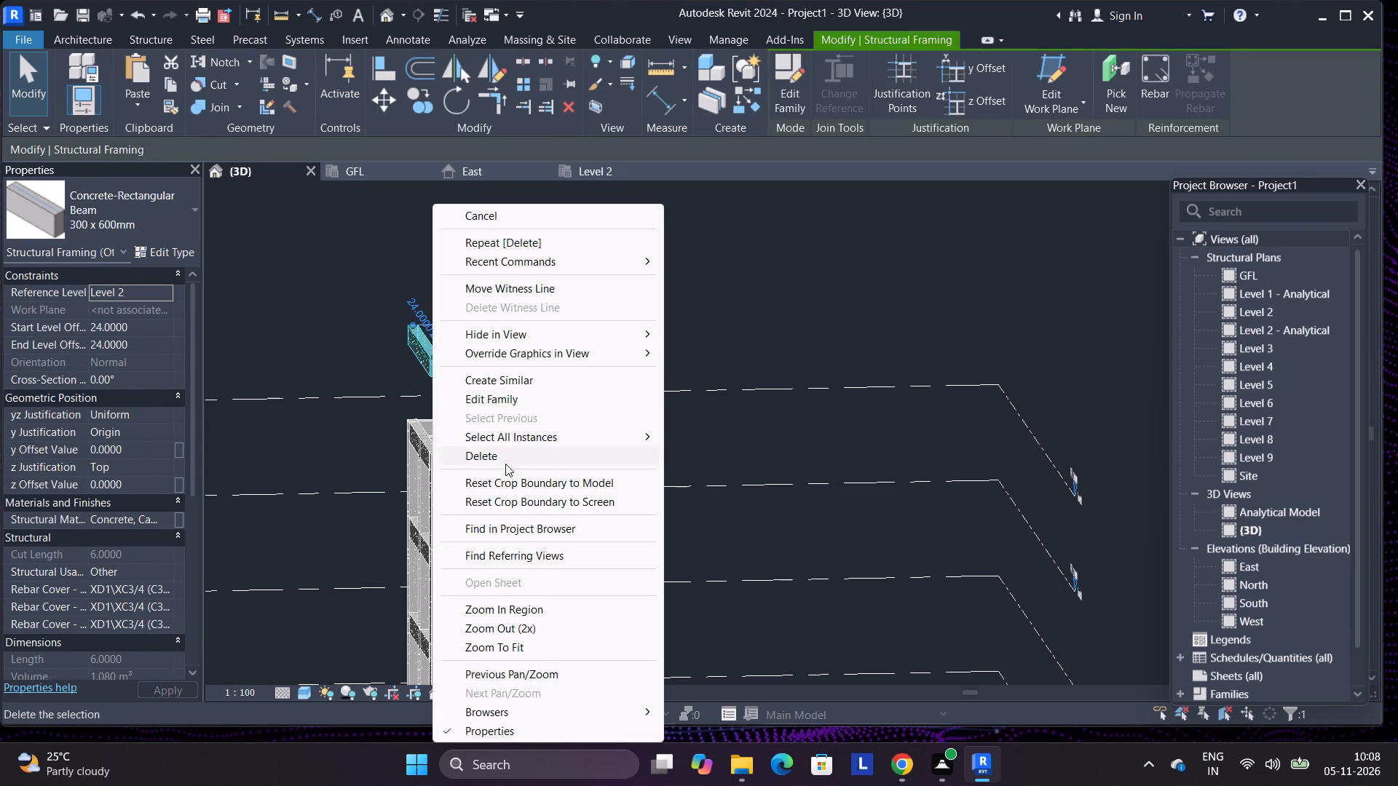
left_click(498, 452)
scroll(501, 373, "down", 1)
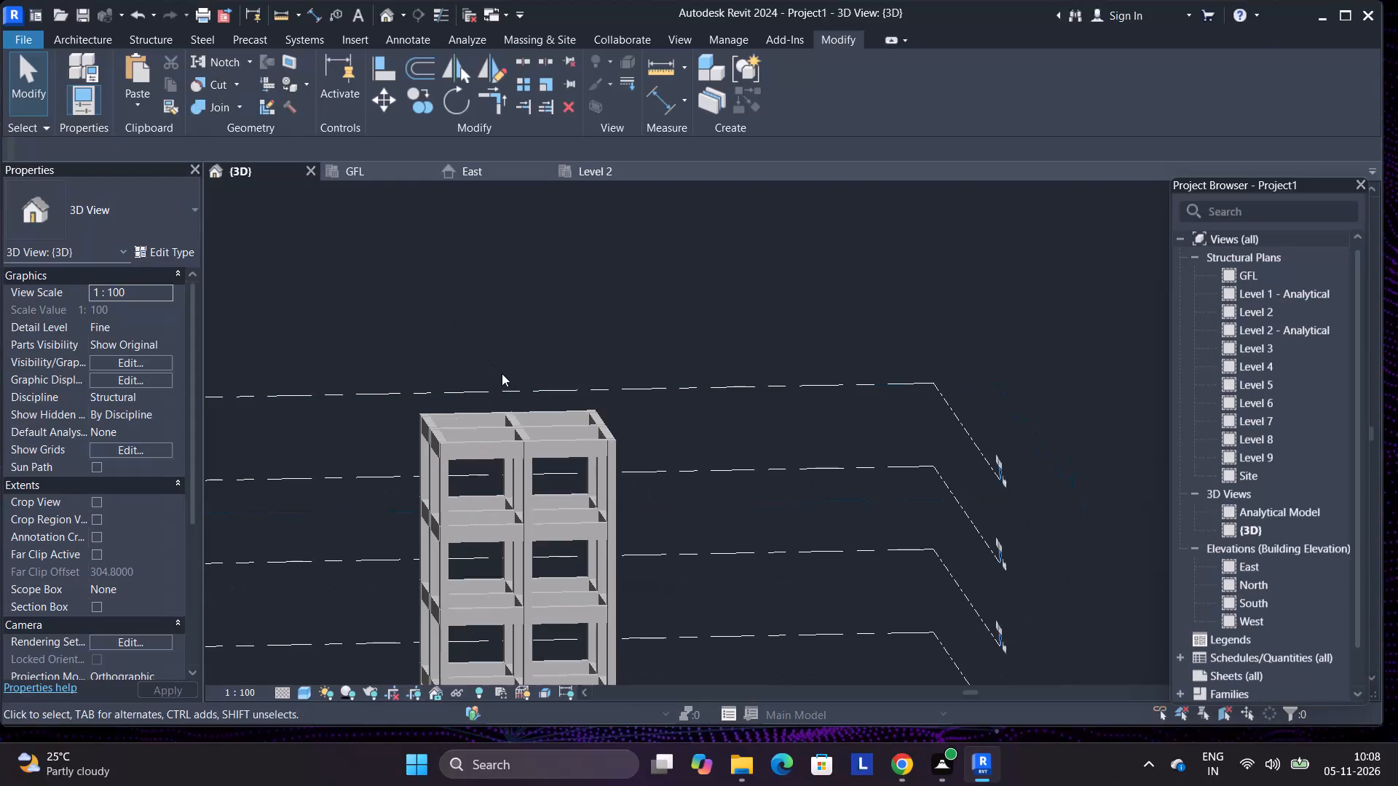
right_click(526, 350)
left_click(540, 362)
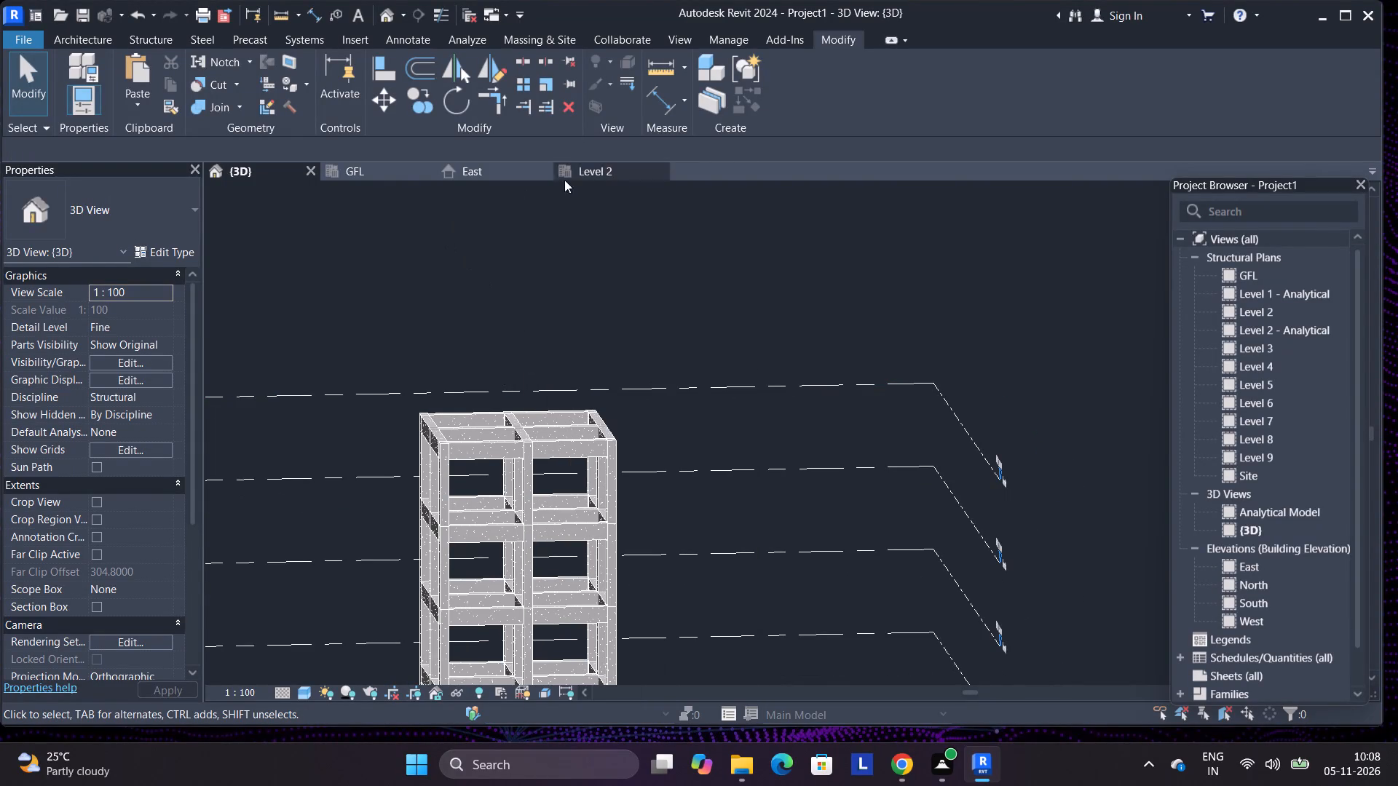
Copy the Level 2 Generic 300mm floor slab and paste it aligned to Levels 3 through 9.
left_click(508, 164)
left_click(604, 172)
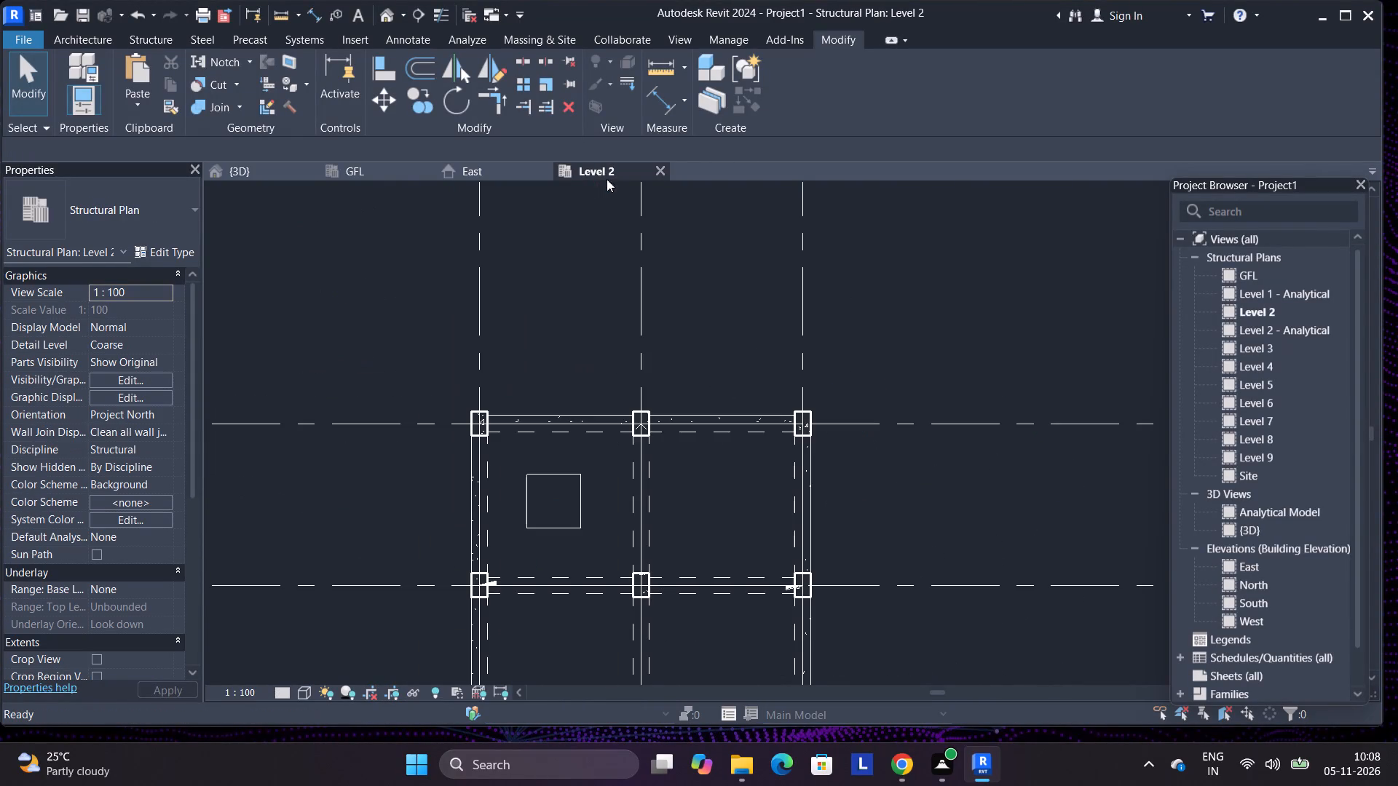
scroll(509, 447, "down", 4)
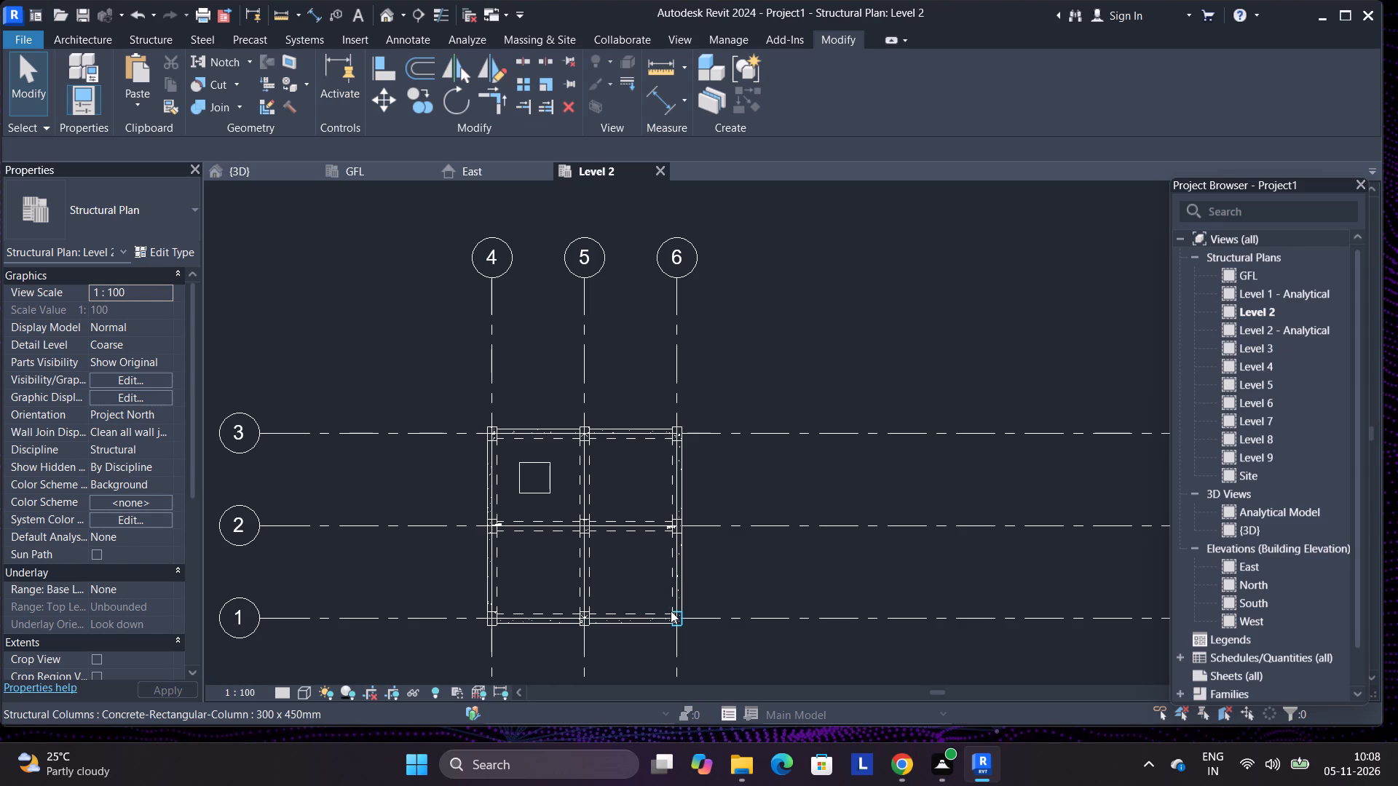
left_click(680, 591)
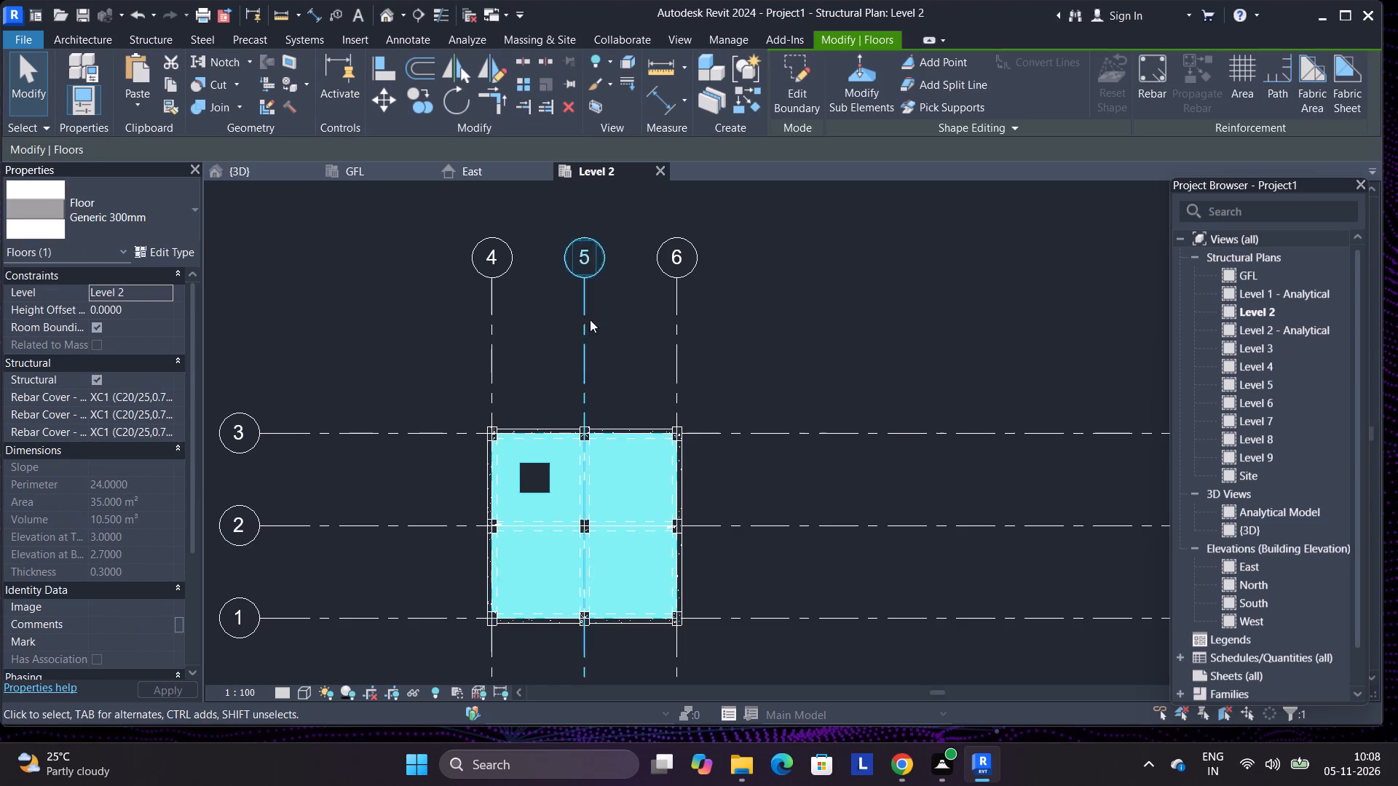
left_click(167, 84)
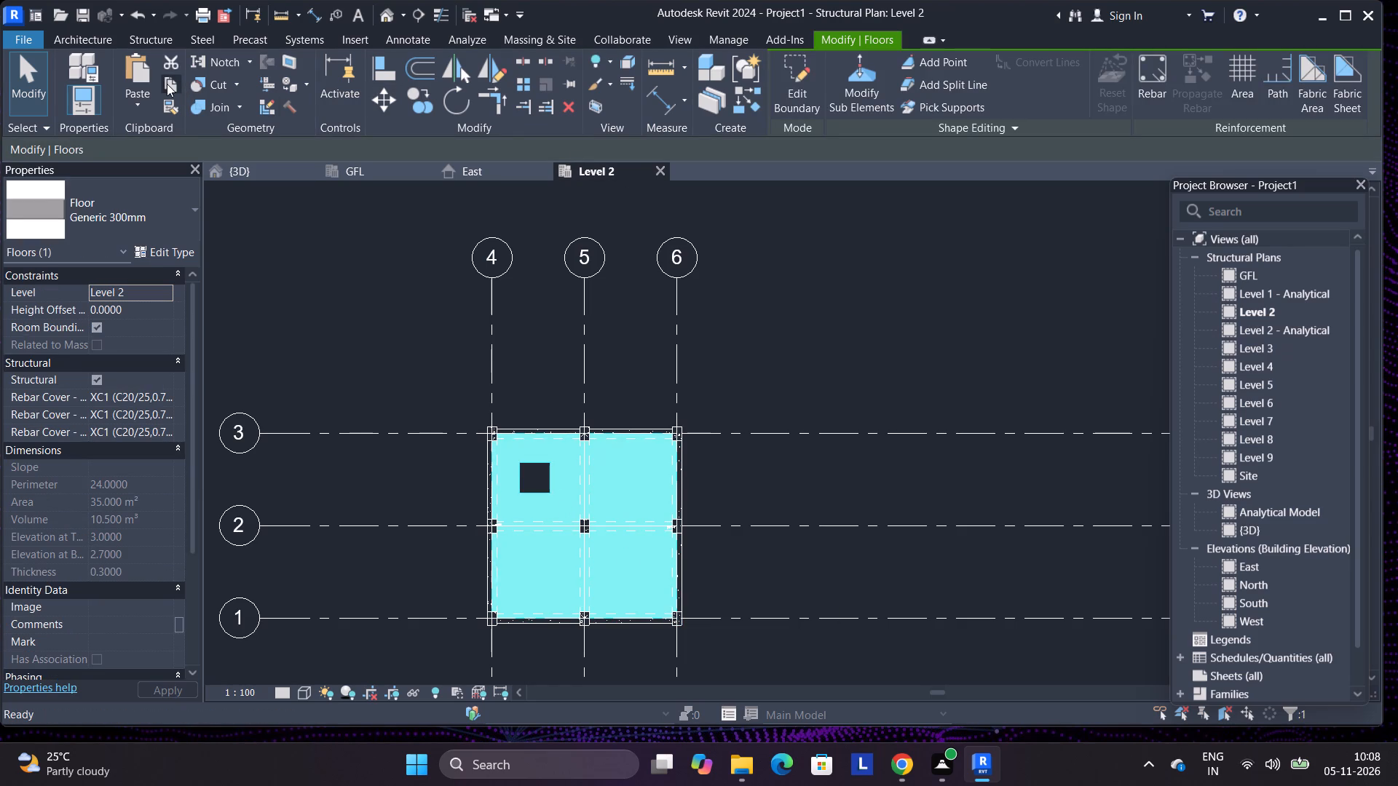
left_click(141, 104)
left_click(199, 171)
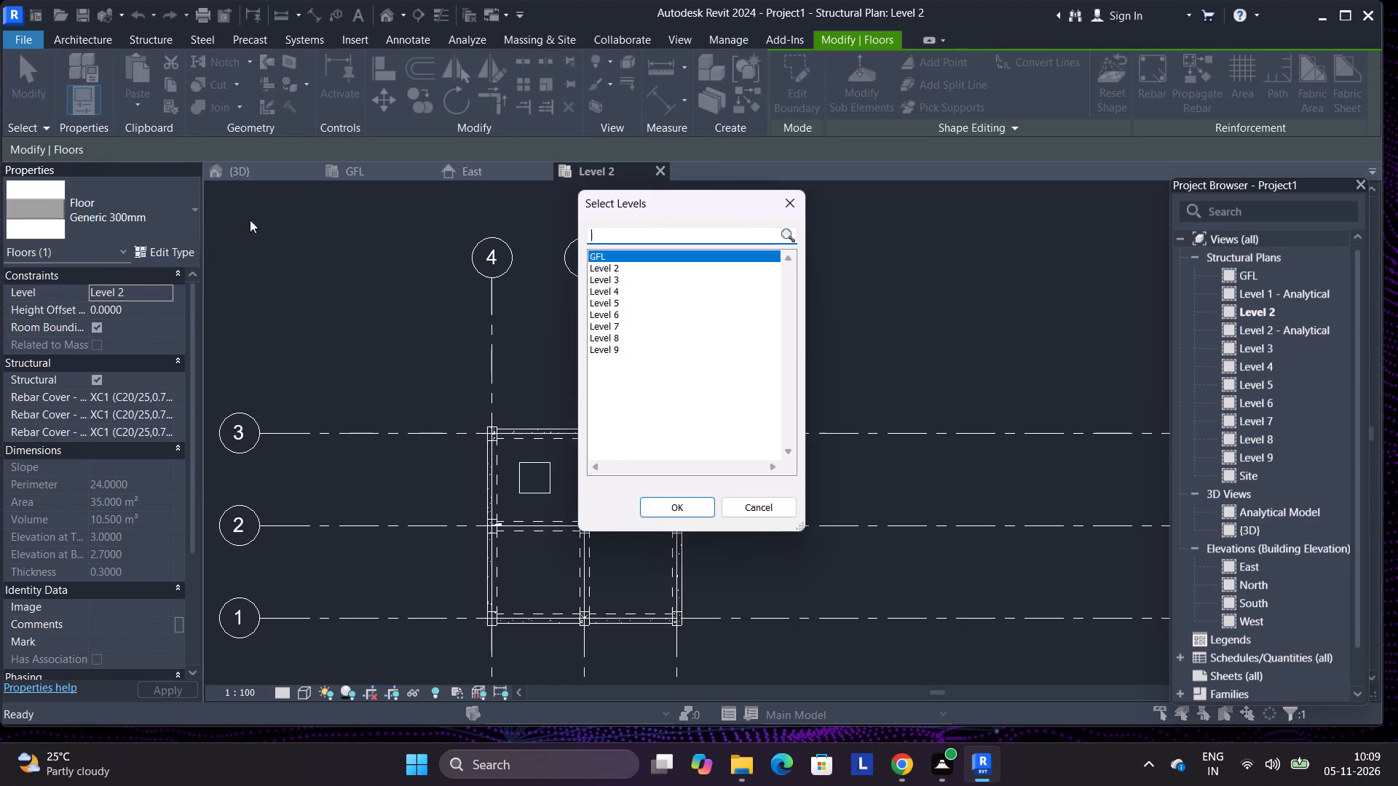
left_click_drag(620, 277, 612, 368)
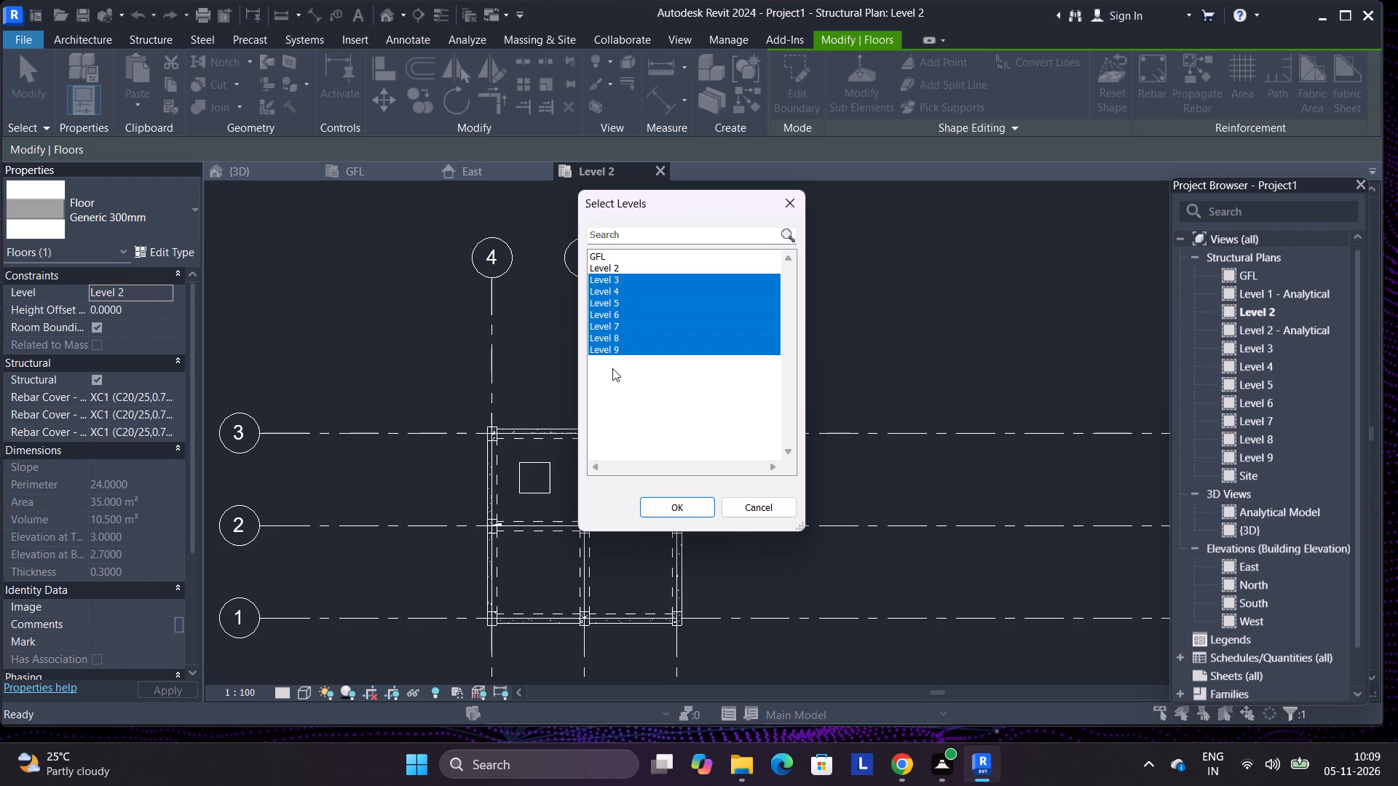
left_click(690, 509)
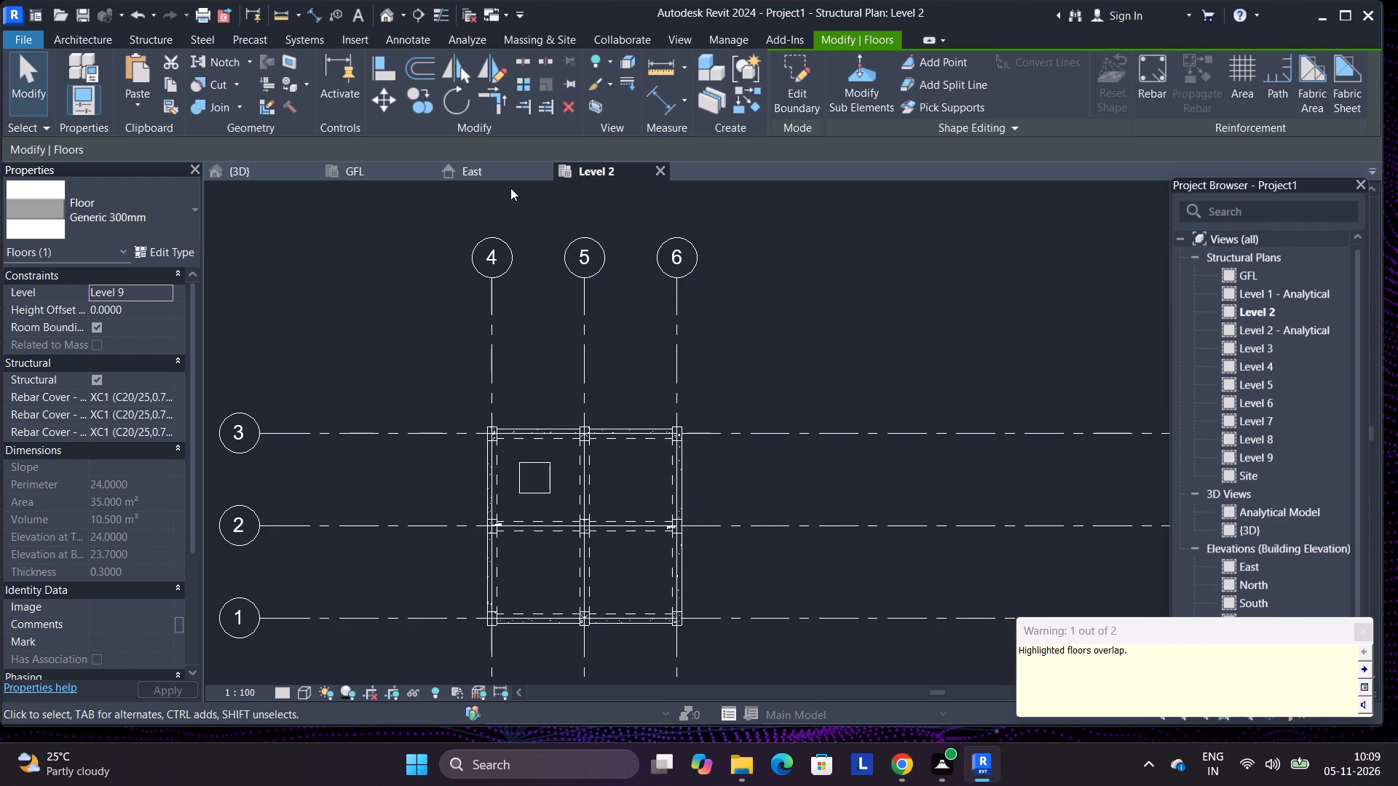
Examine the pasted floor slabs in the East elevation and over the tower's full height in the 3D view.
left_click(509, 162)
left_click(508, 165)
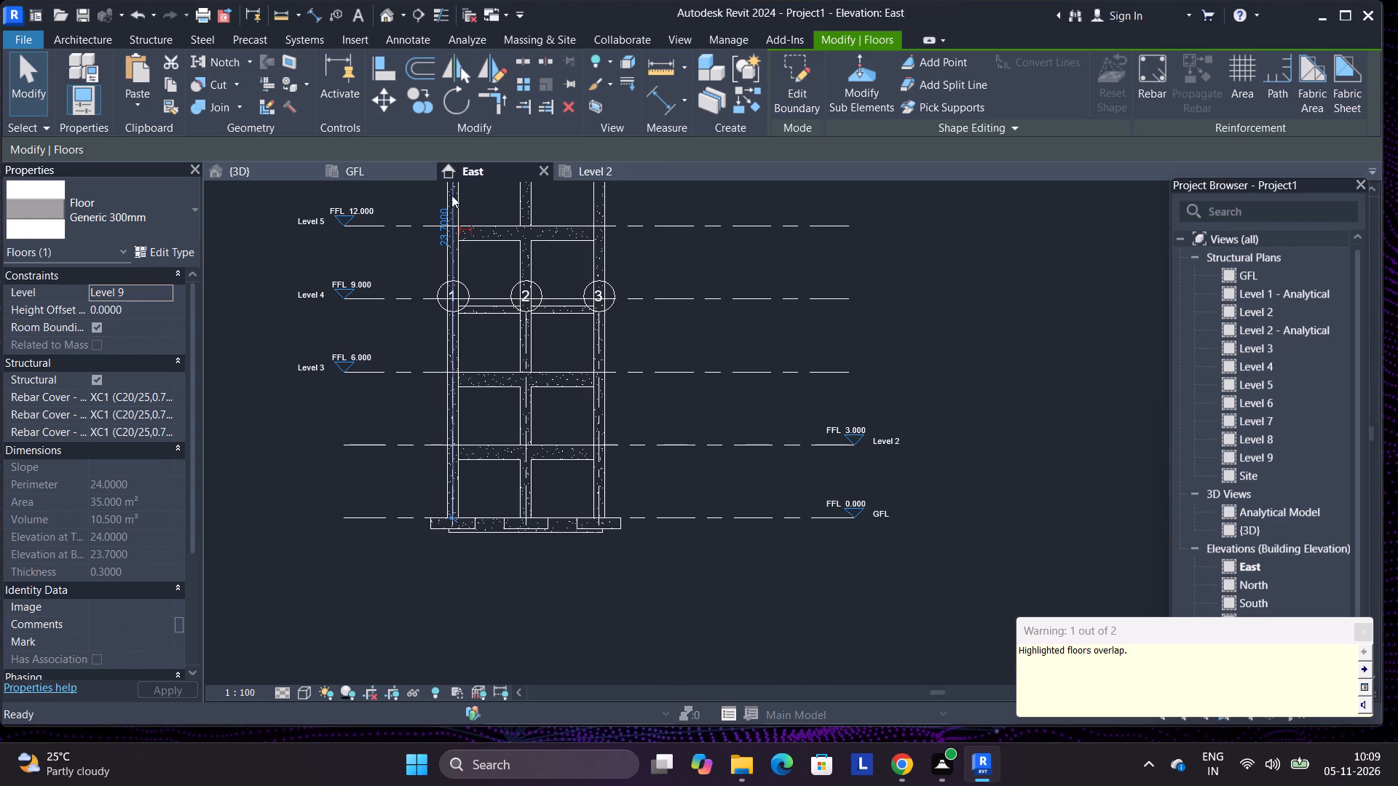
scroll(470, 221, "up", 12)
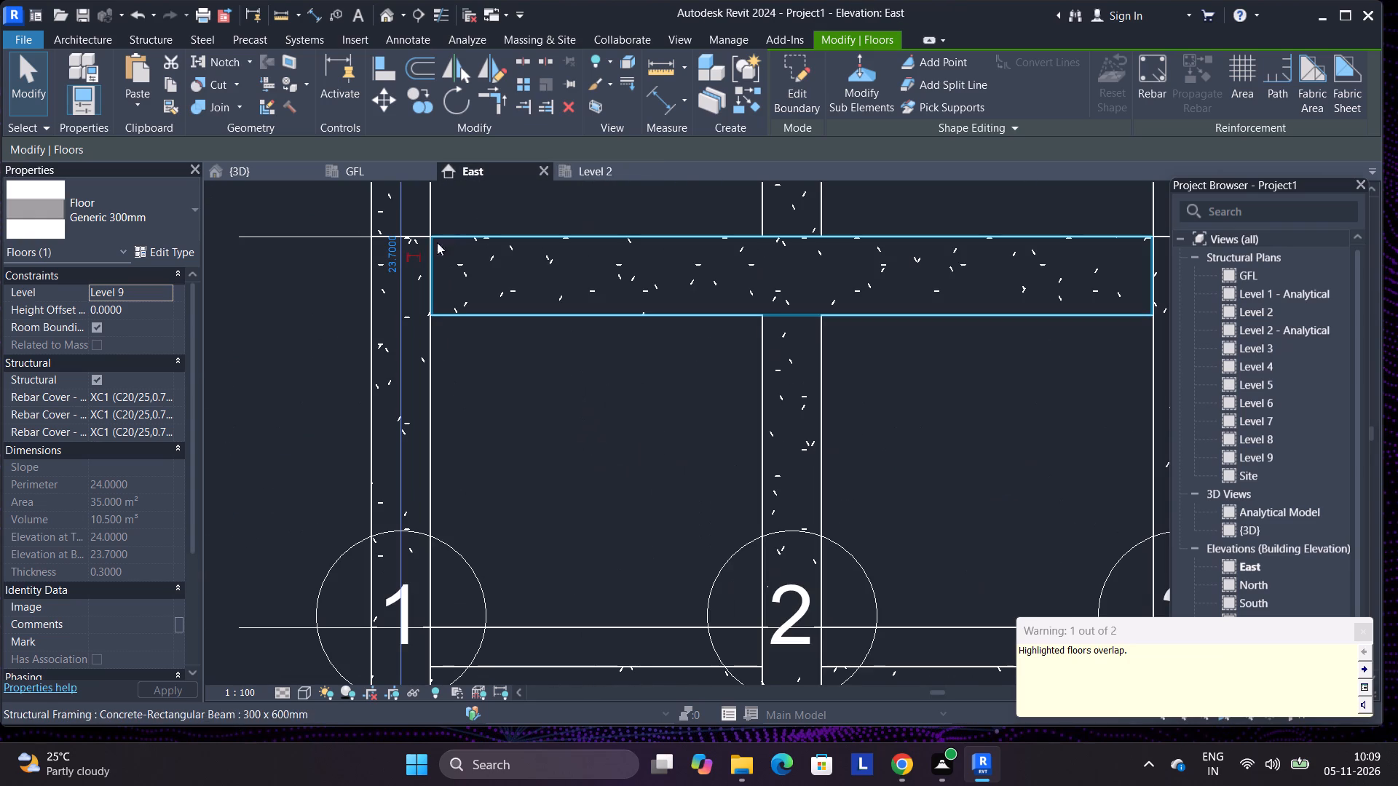
left_click(415, 254)
left_click(358, 168)
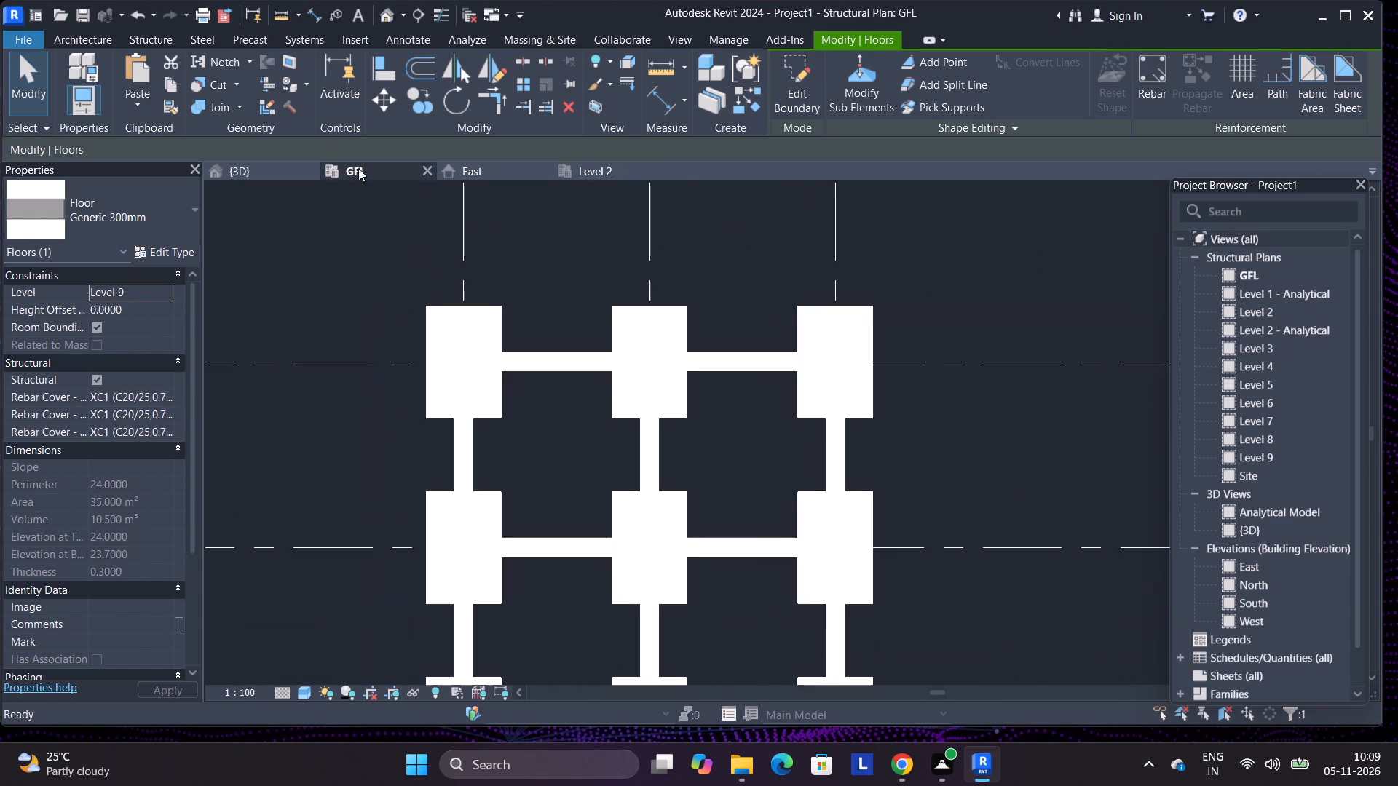
scroll(478, 278, "down", 4)
left_click(288, 173)
scroll(460, 324, "down", 2)
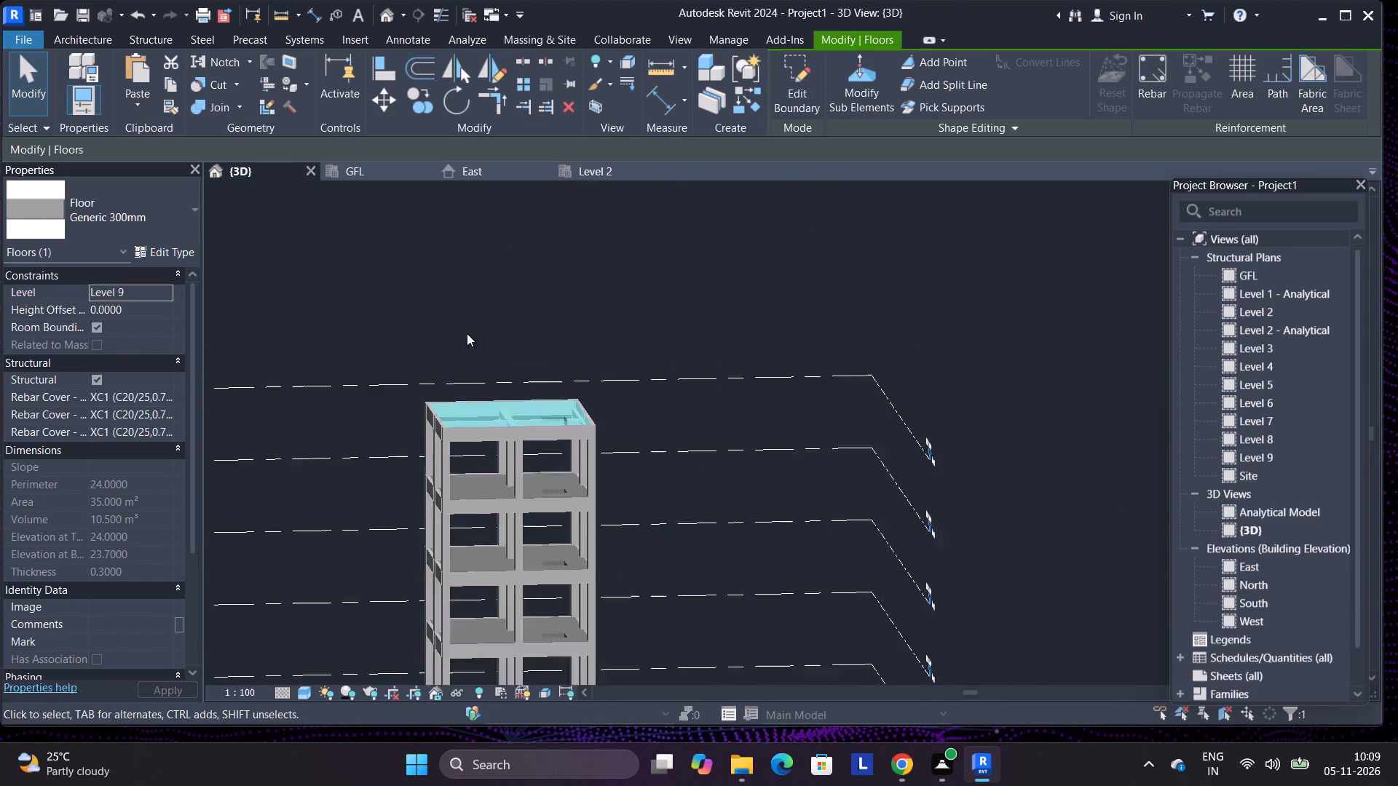
scroll(467, 333, "down", 2)
scroll(502, 470, "down", 4)
scroll(525, 544, "up", 7)
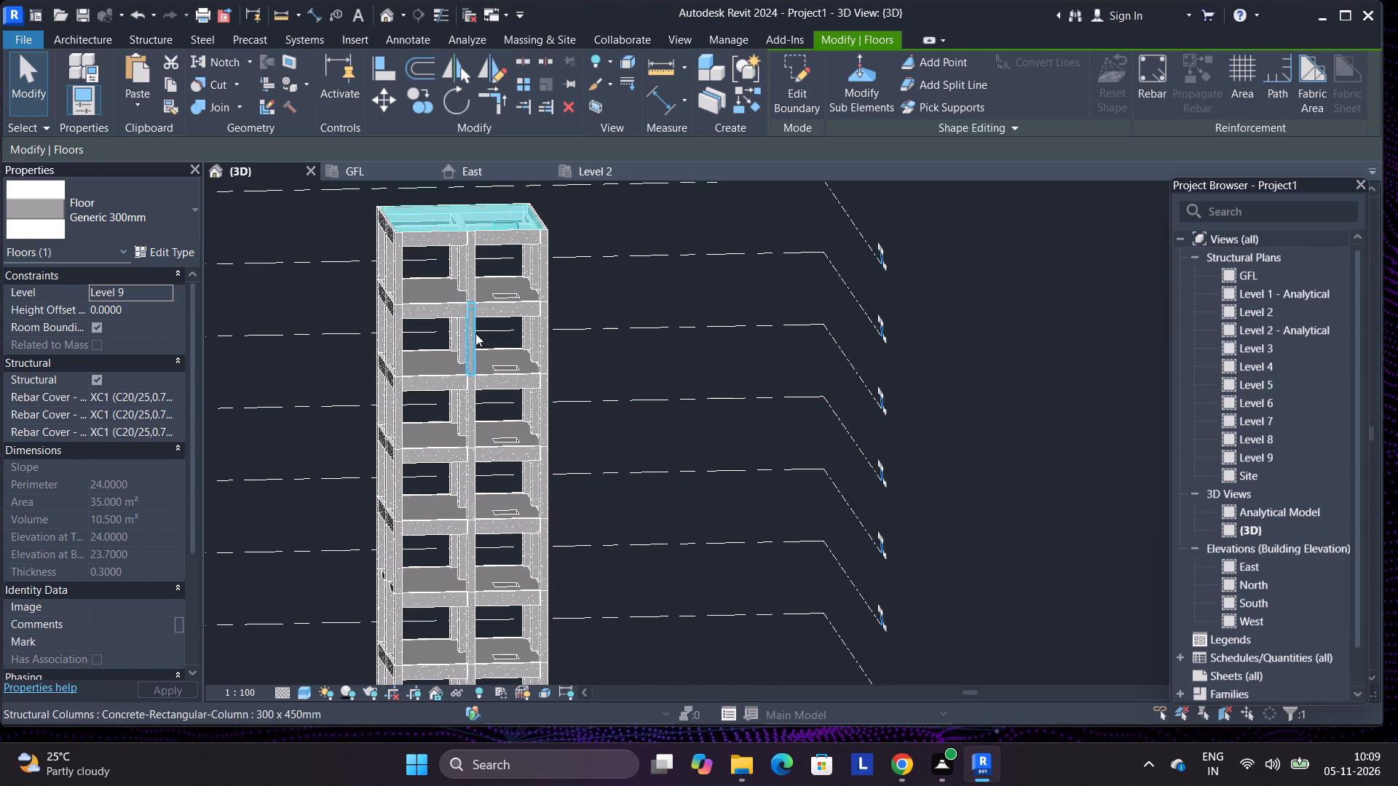
scroll(489, 528, "down", 3)
scroll(399, 467, "down", 2)
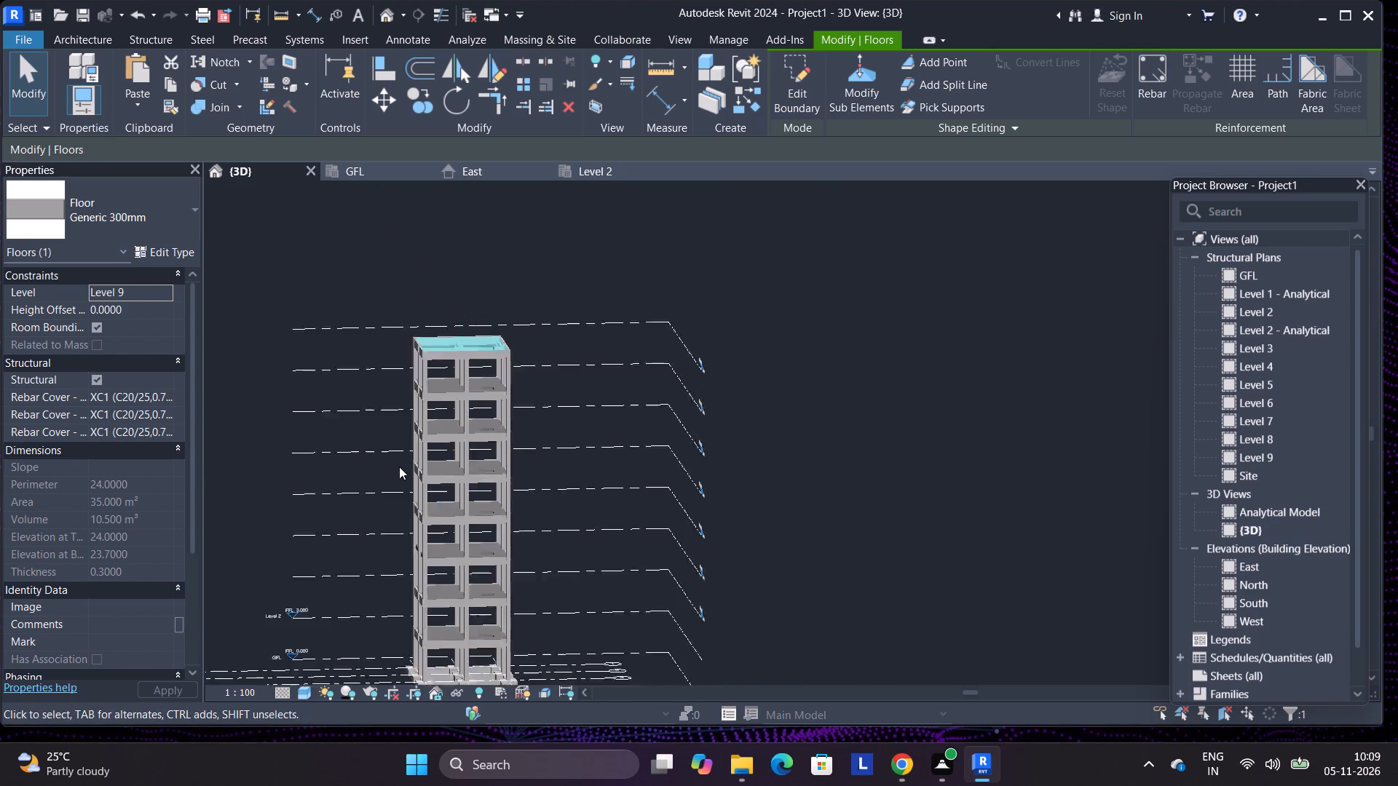
scroll(399, 467, "down", 2)
scroll(407, 628, "up", 6)
scroll(441, 579, "up", 5)
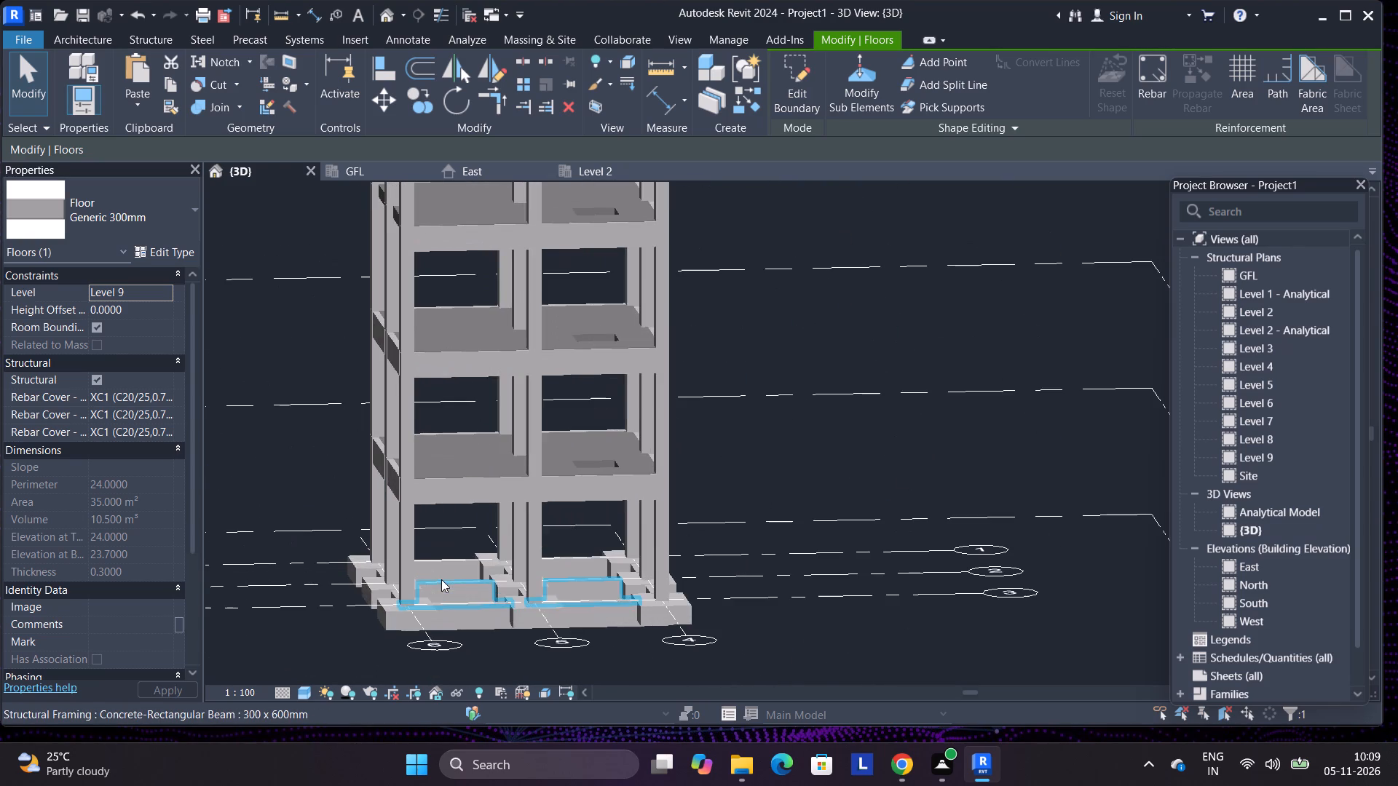
scroll(469, 511, "down", 2)
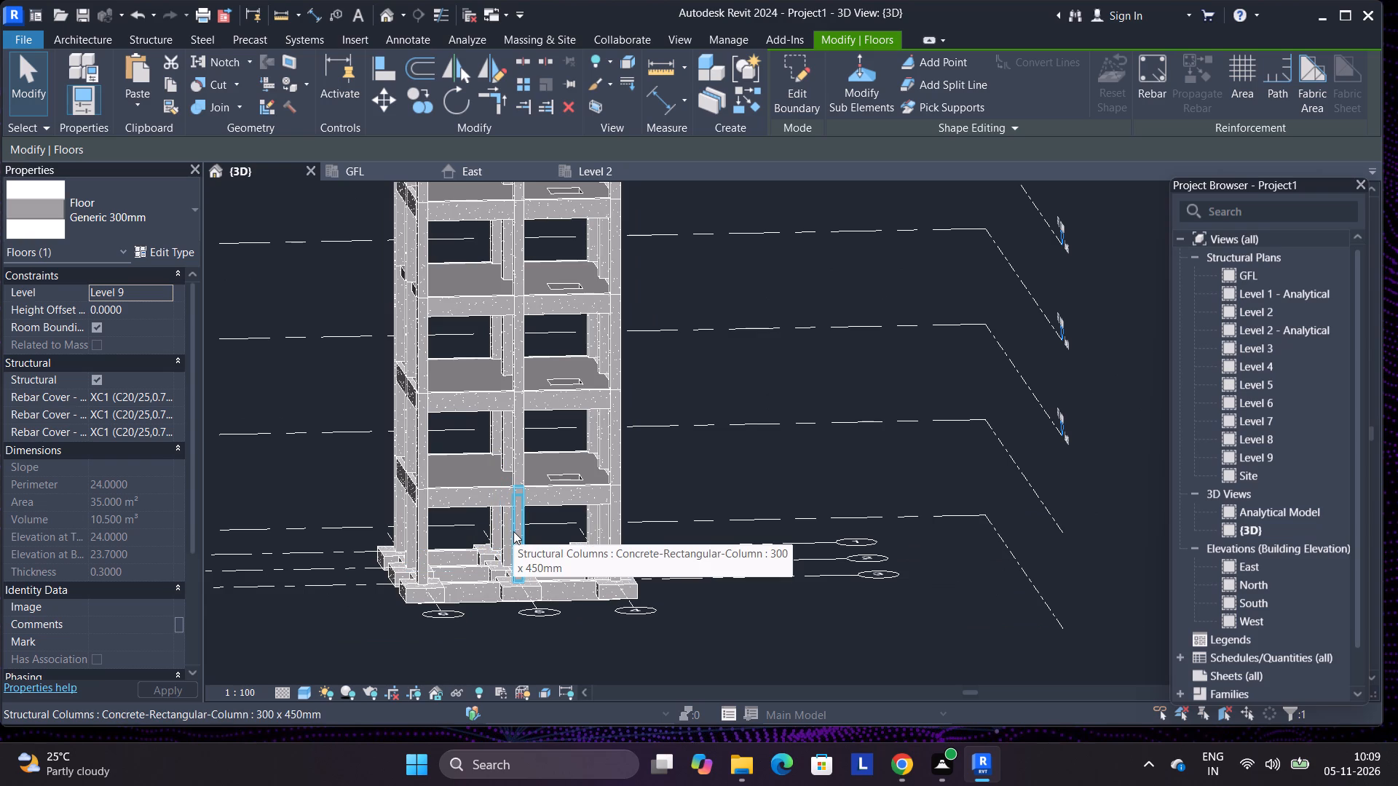
scroll(518, 544, "down", 3)
middle_click_drag(580, 439, 566, 486)
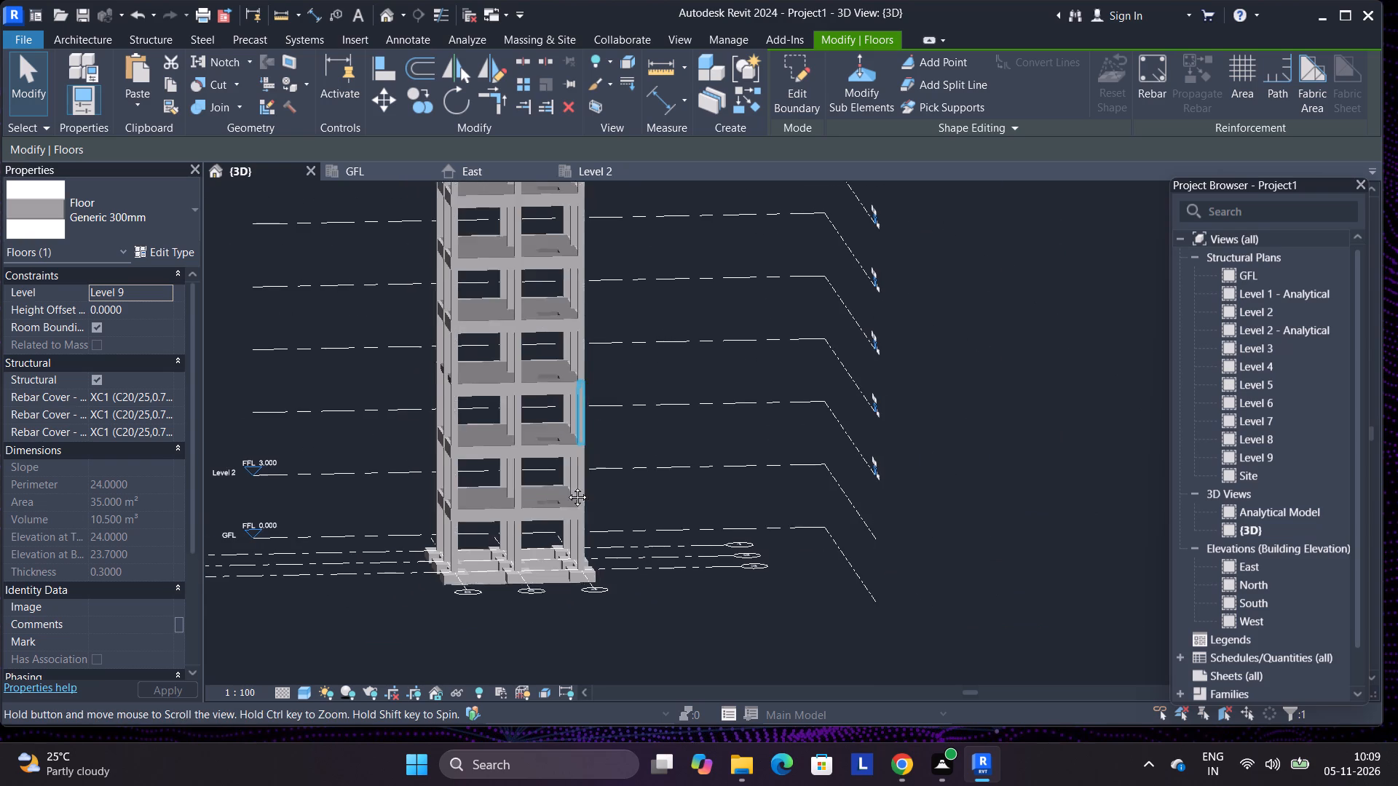
middle_click_drag(566, 486, 556, 528)
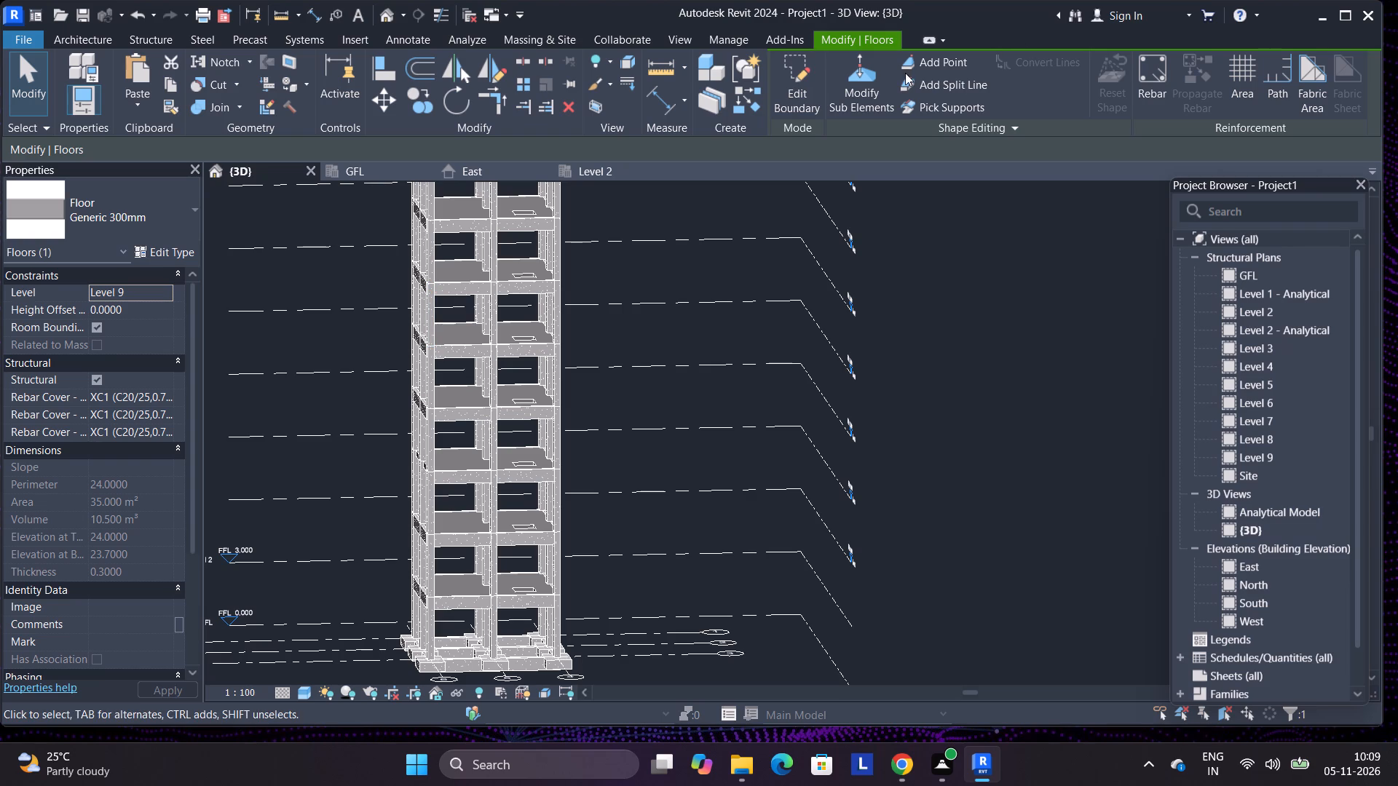
Delete the selected Level 9 floor slab at the top of the tower.
left_click(569, 103)
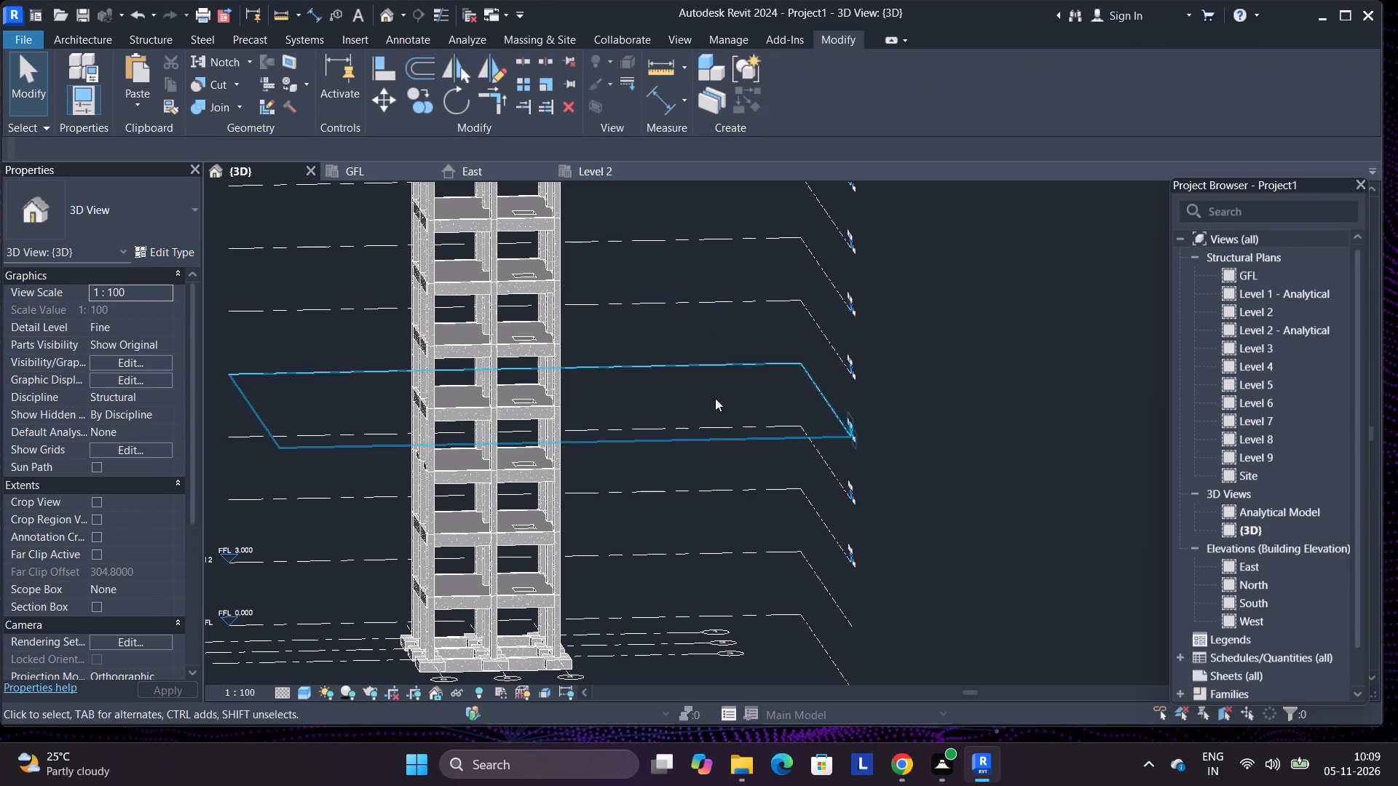
Copy the Level 8 floor slab and paste it aligned to Level 9.
scroll(716, 413, "down", 4)
scroll(617, 231, "up", 7)
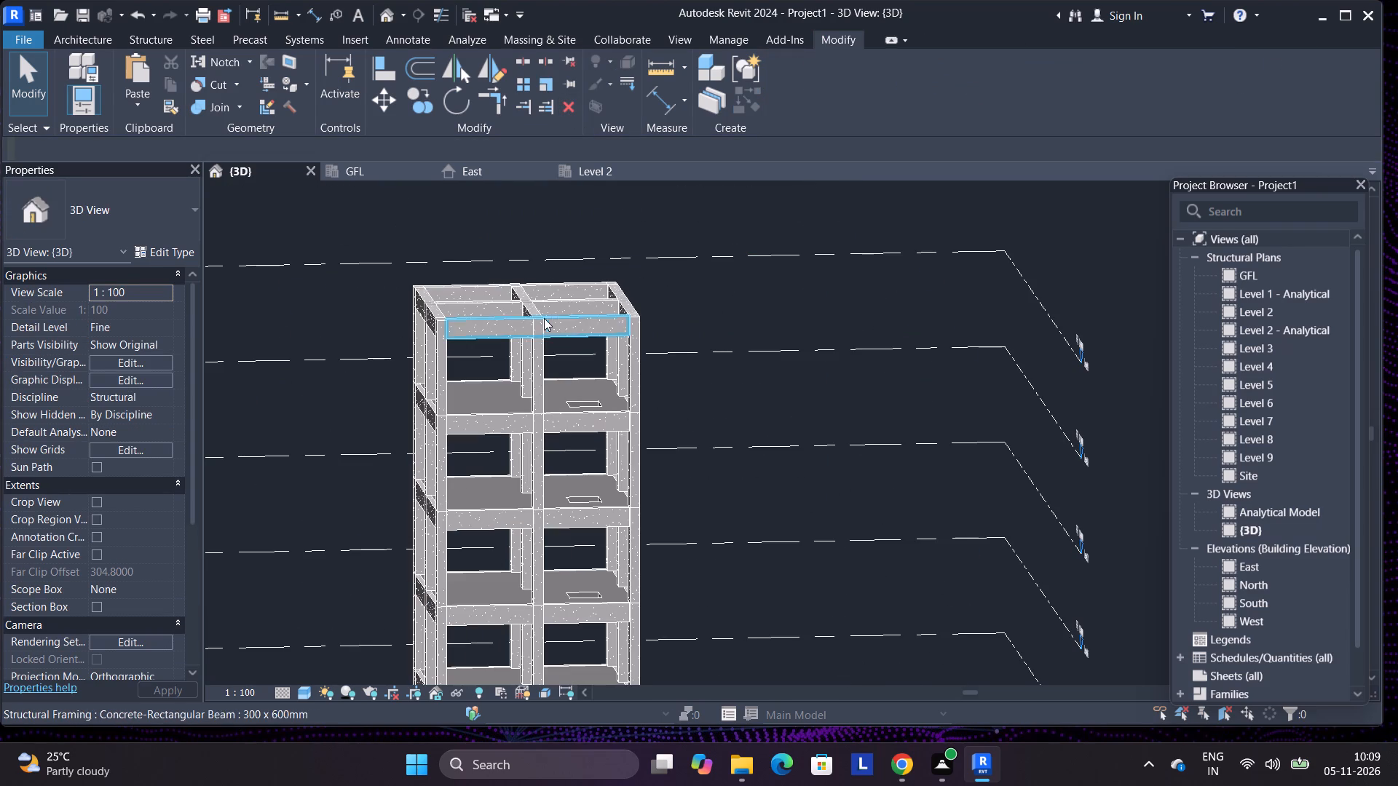
left_click(499, 387)
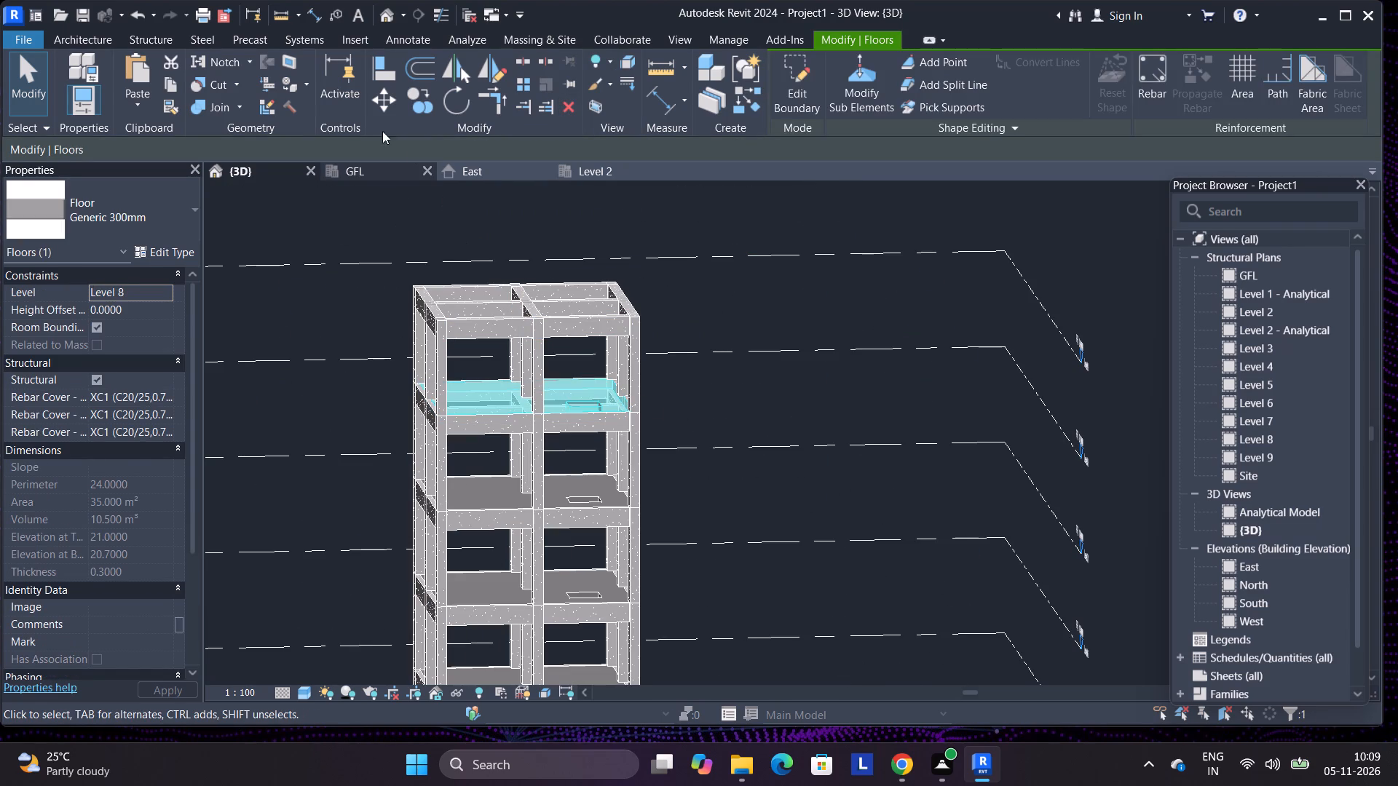
left_click(174, 87)
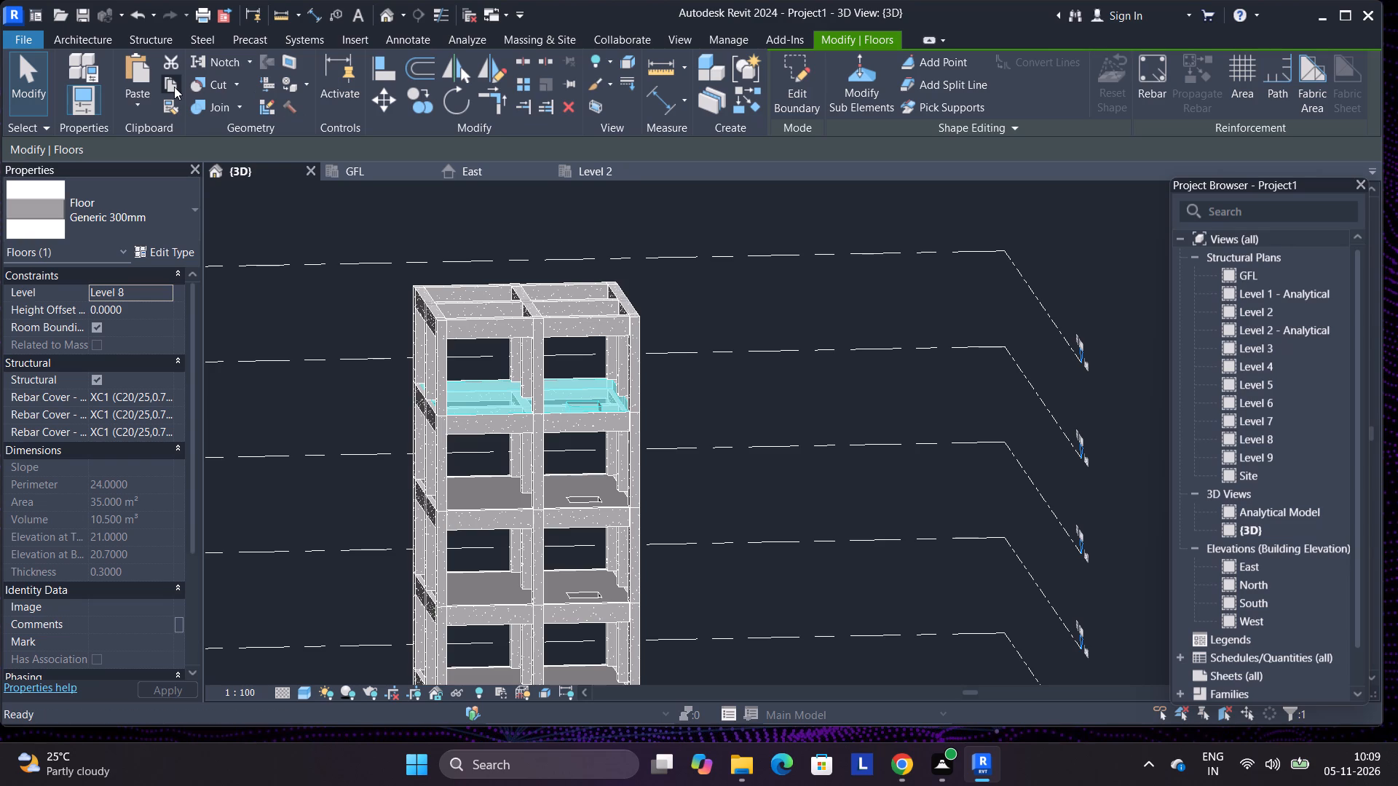
left_click(146, 101)
left_click(204, 172)
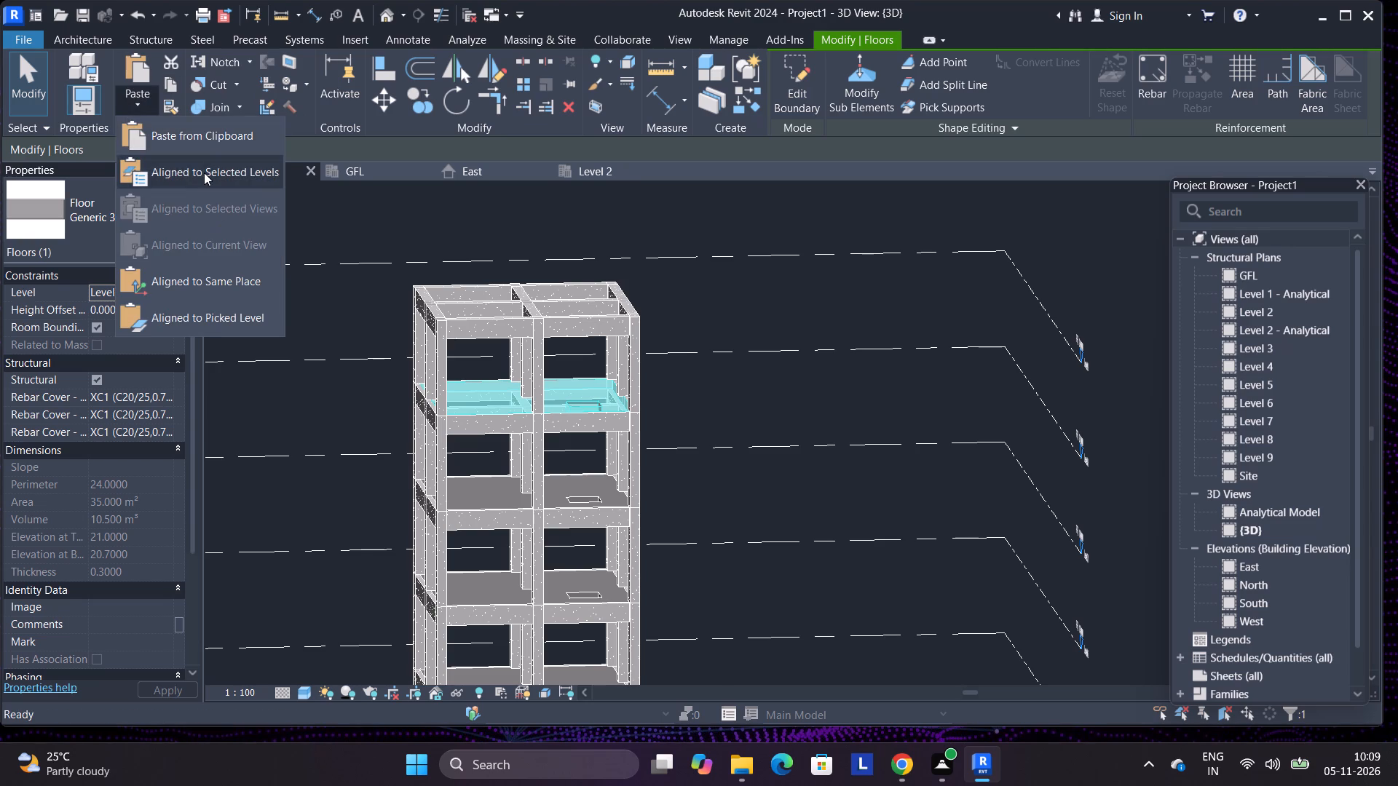
left_click(643, 349)
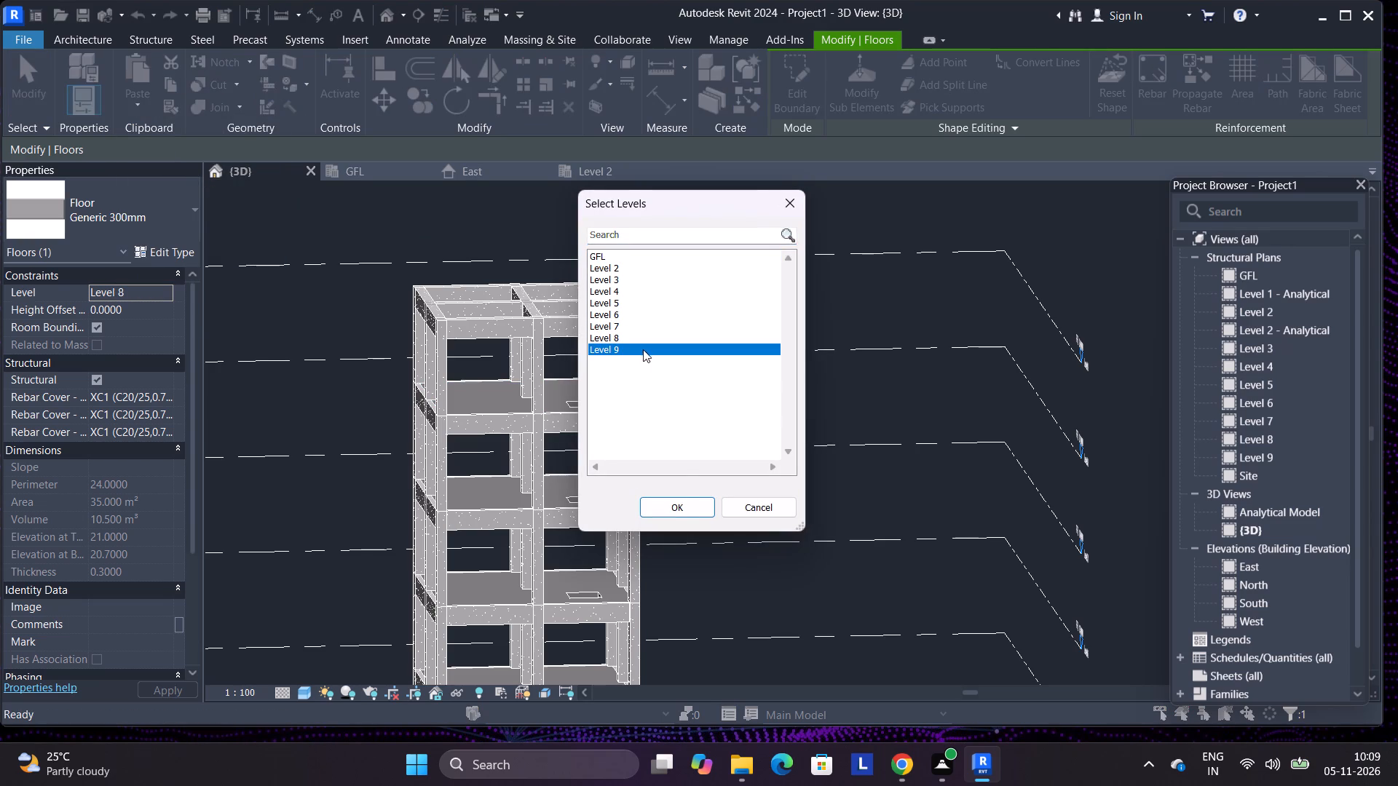
left_click(684, 504)
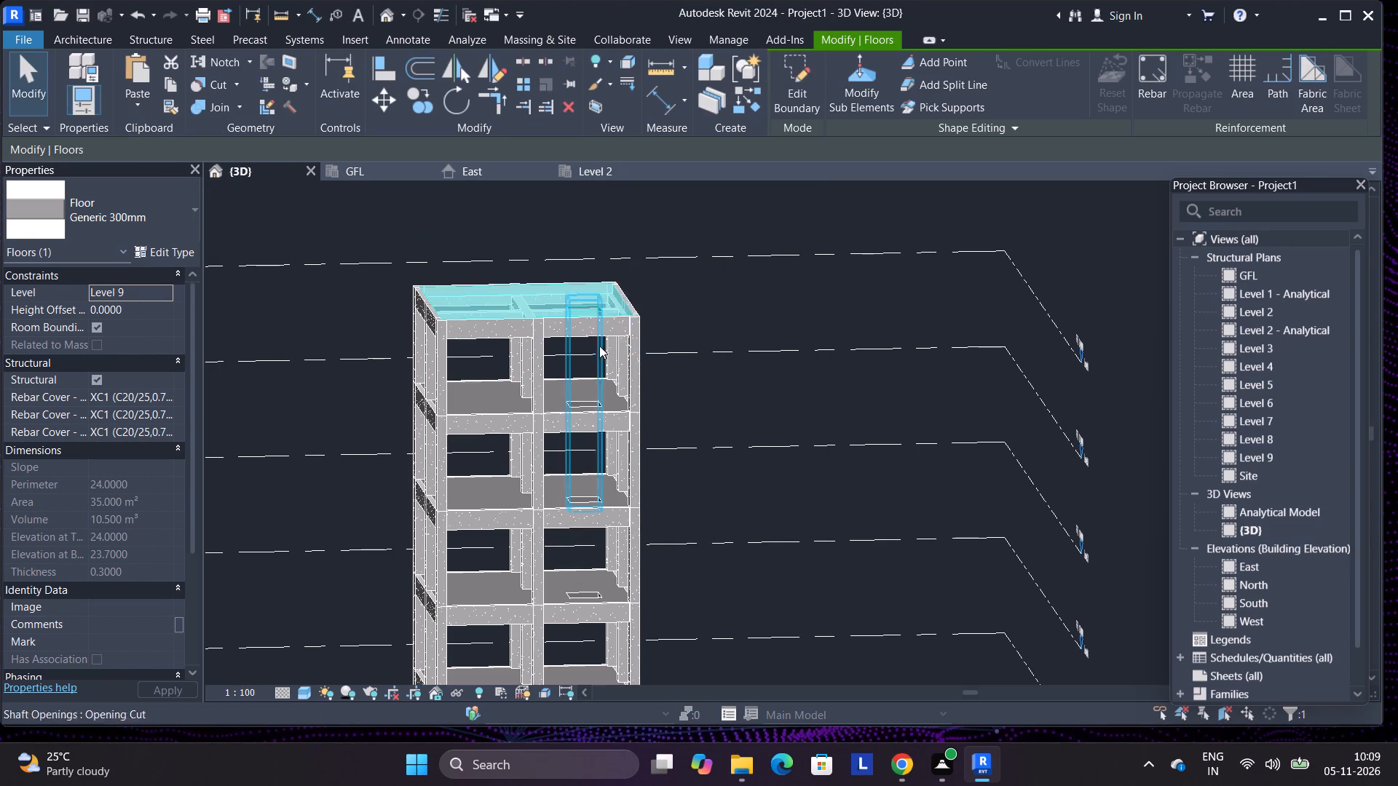
Examine the Level 9 slab with its shaft opening, and the whole tower from several sides in the 3D view.
scroll(585, 306, "up", 12)
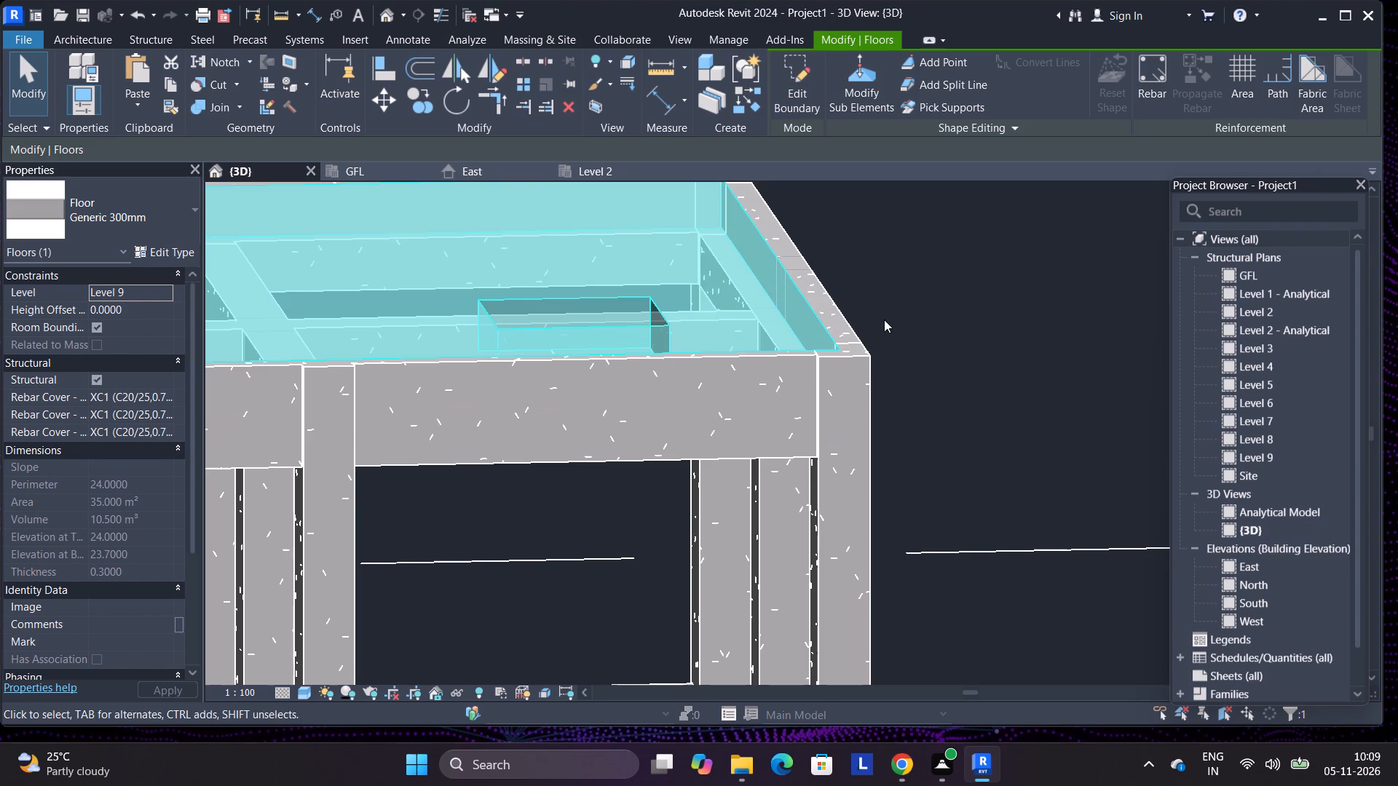
left_click(578, 309)
right_click(654, 312)
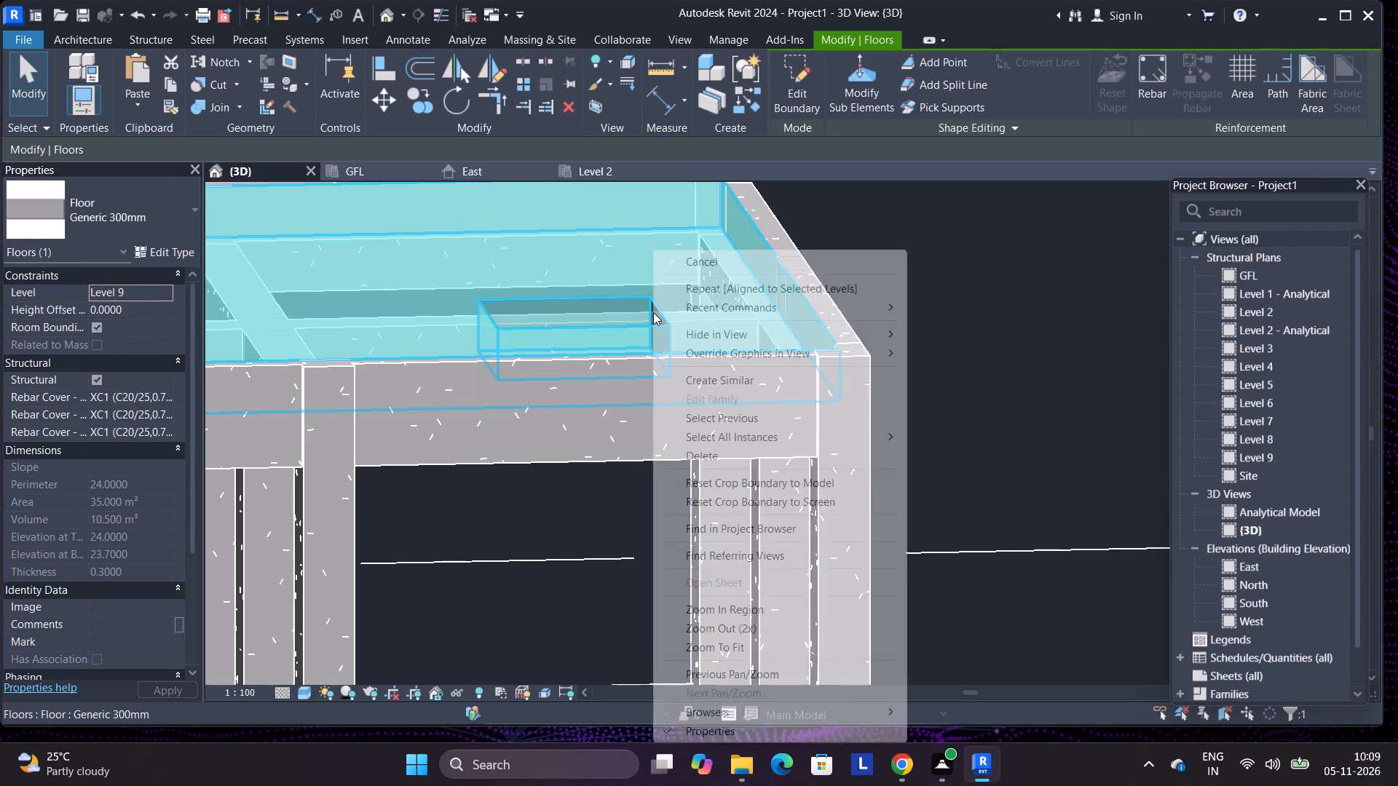
left_click(788, 260)
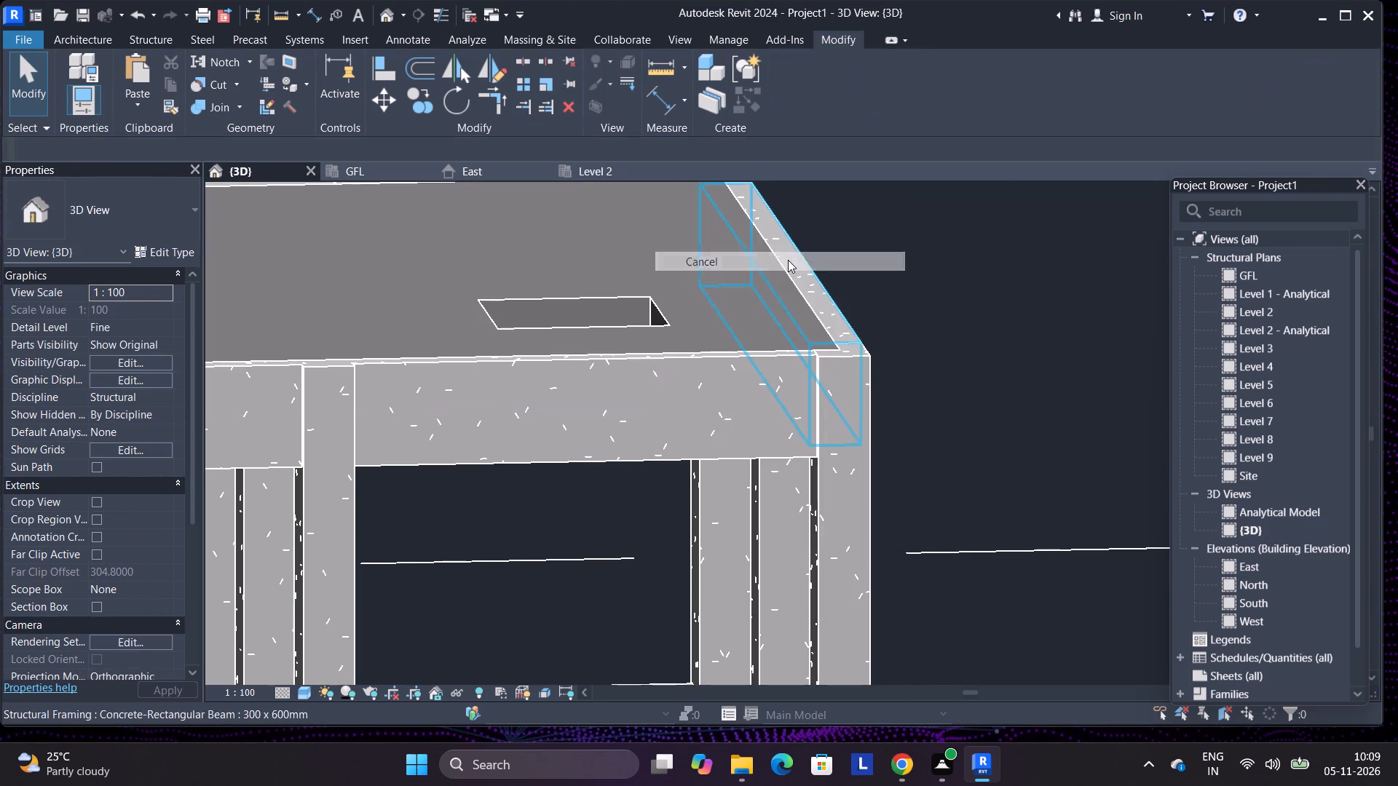
scroll(799, 381, "down", 8)
right_click(901, 346)
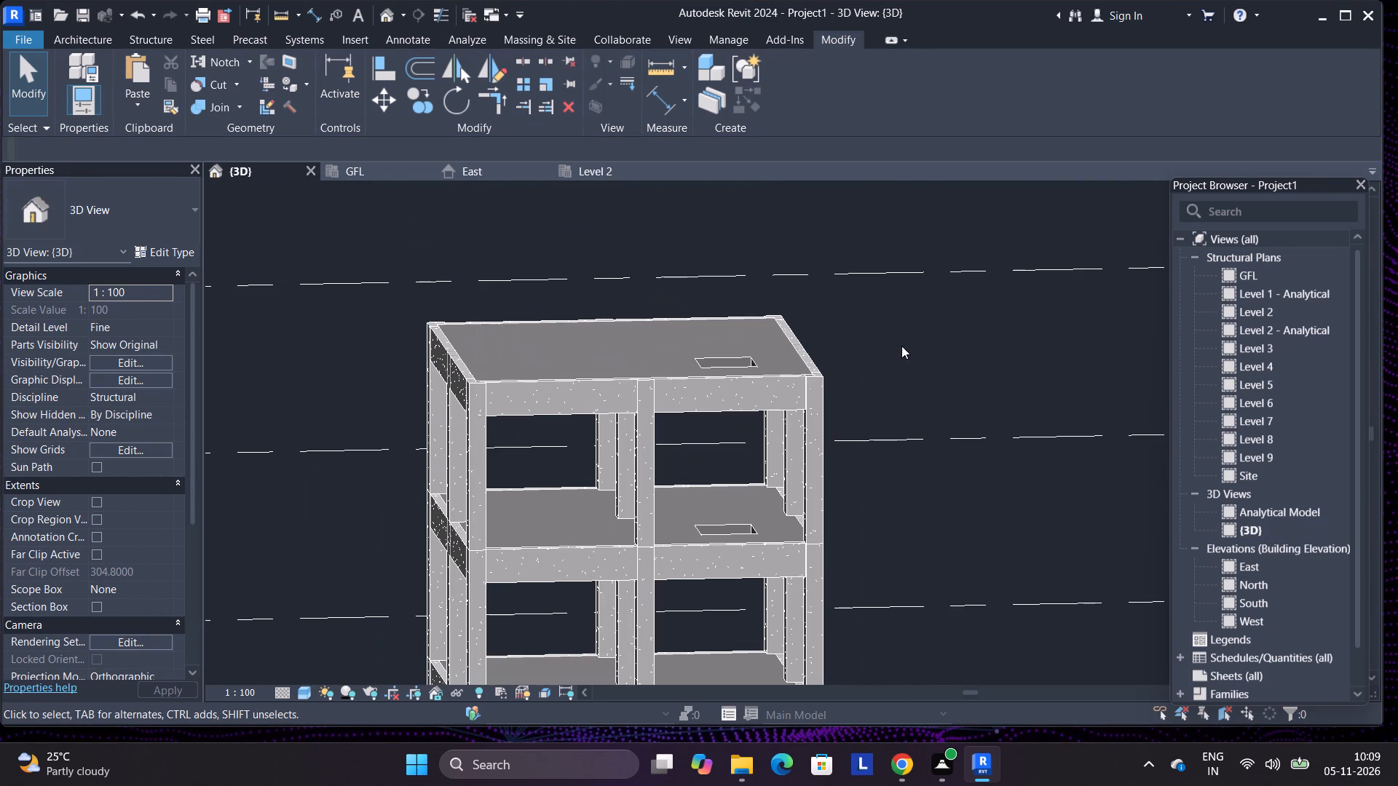
left_click(931, 367)
left_click(933, 365)
scroll(863, 386, "down", 2)
middle_click_drag(890, 362, 732, 313)
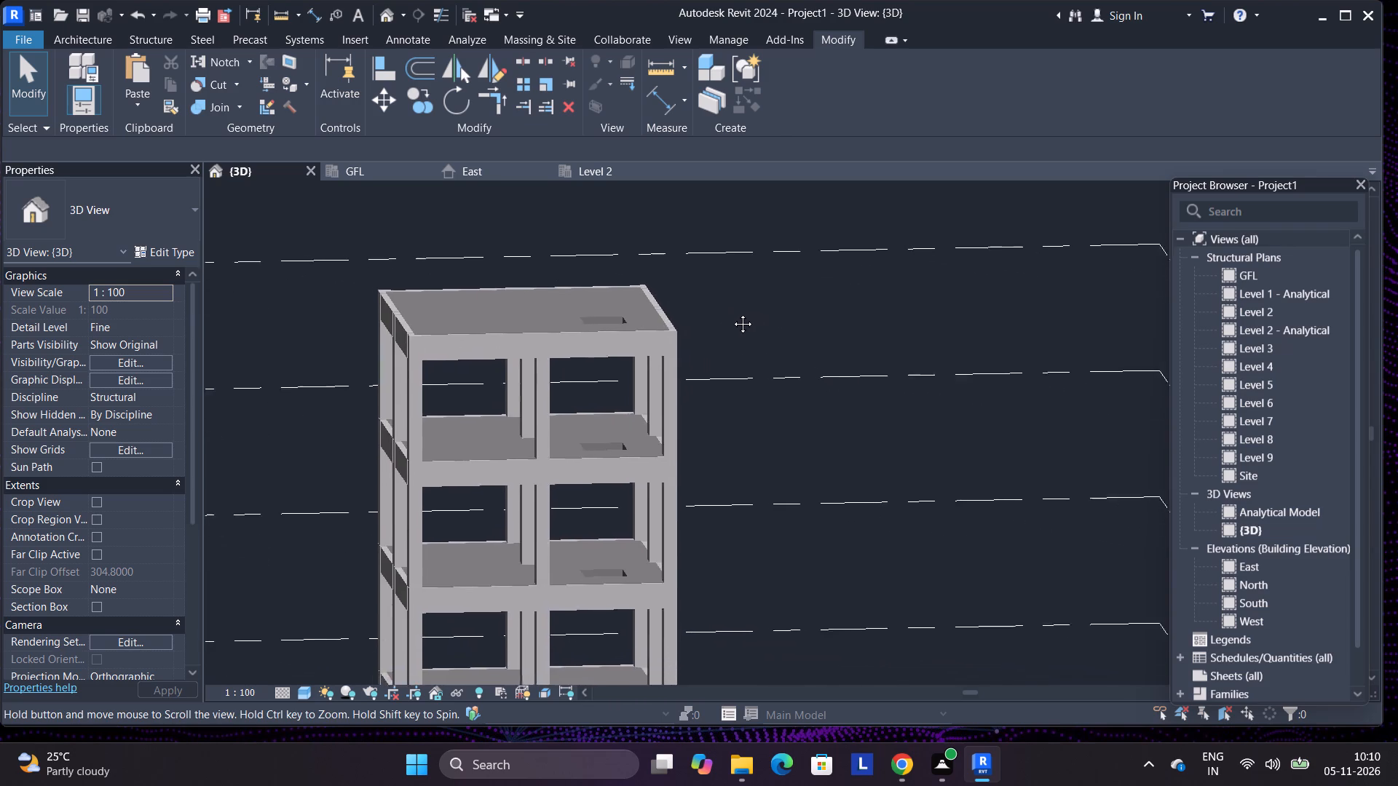
middle_click_drag(732, 313, 724, 306)
scroll(736, 308, "down", 7)
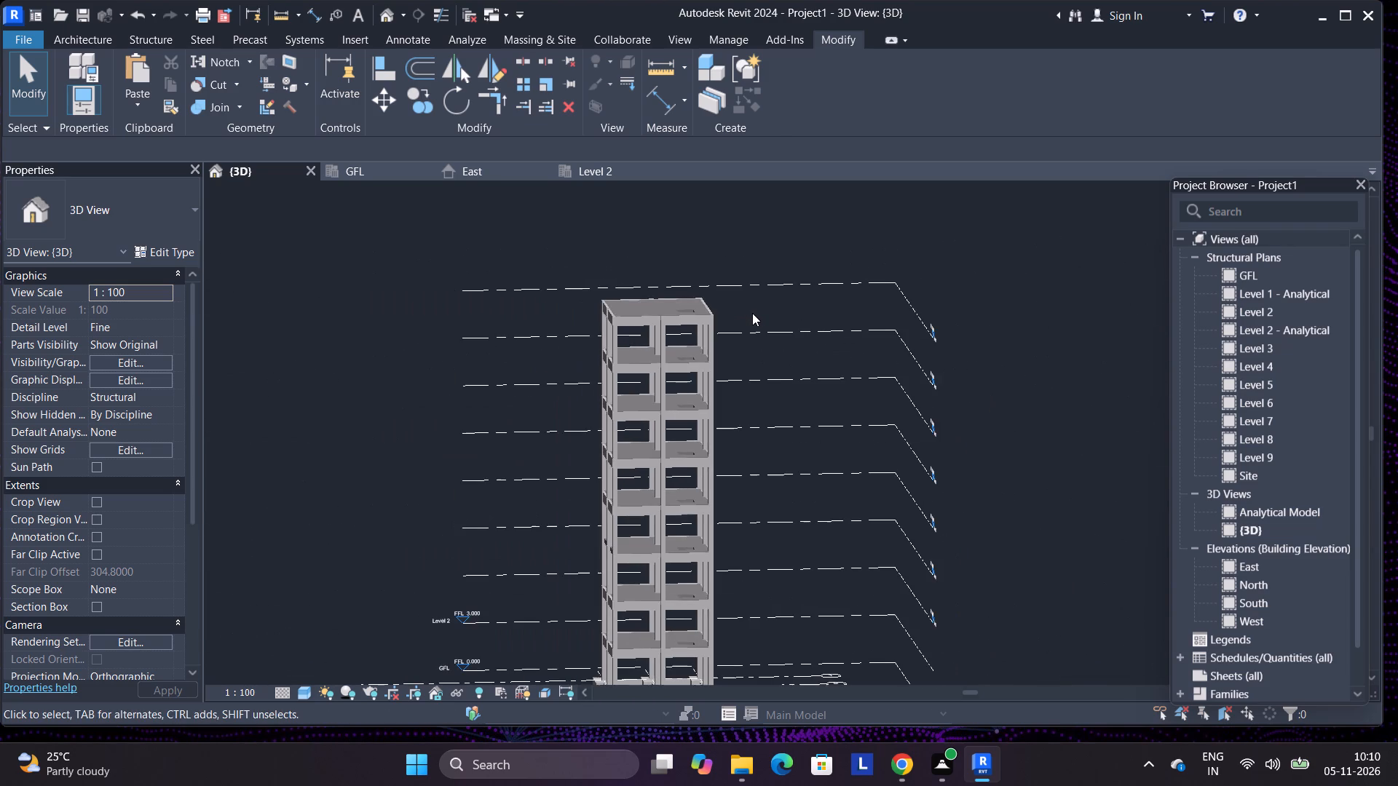
middle_click_drag(793, 354, 721, 326)
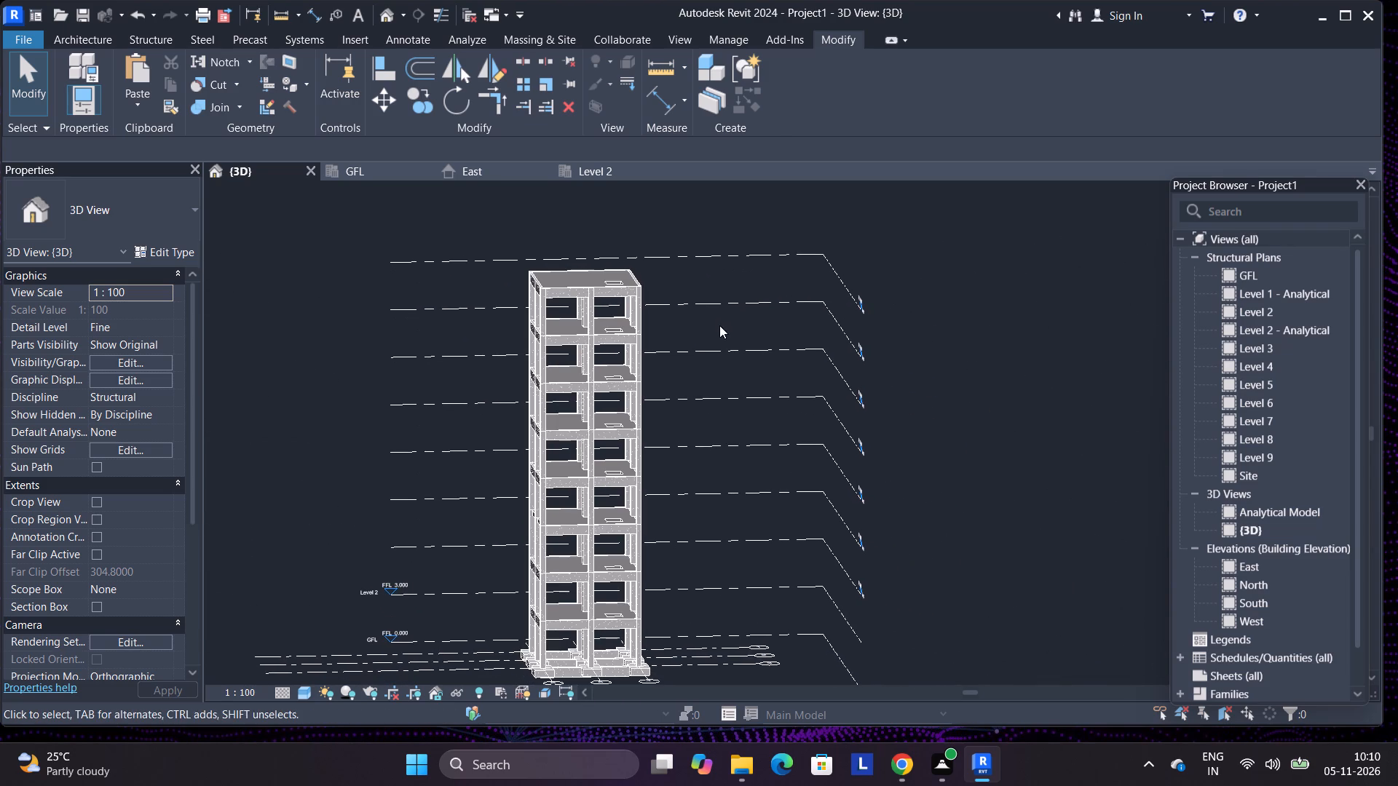
middle_click_drag(614, 338, 685, 334)
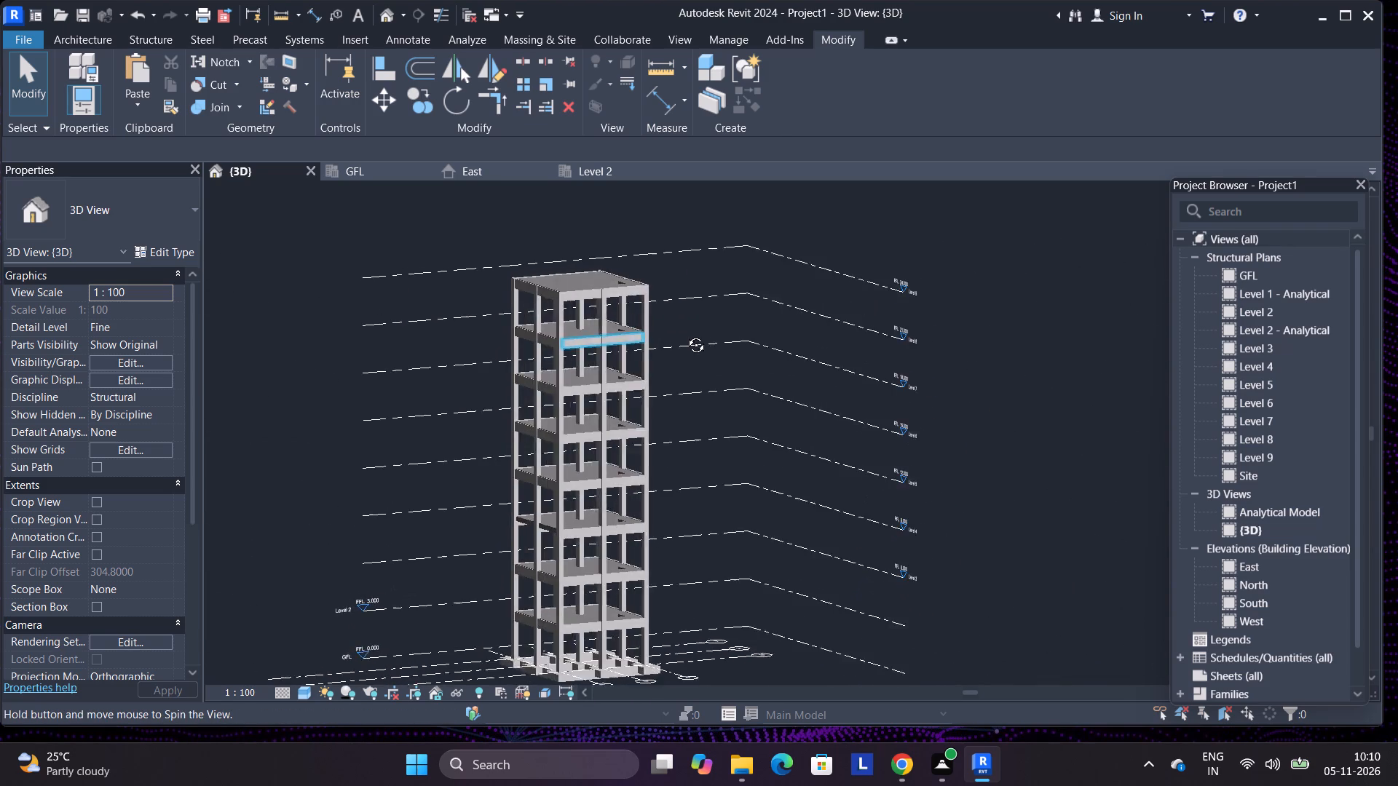
middle_click_drag(685, 334, 821, 318)
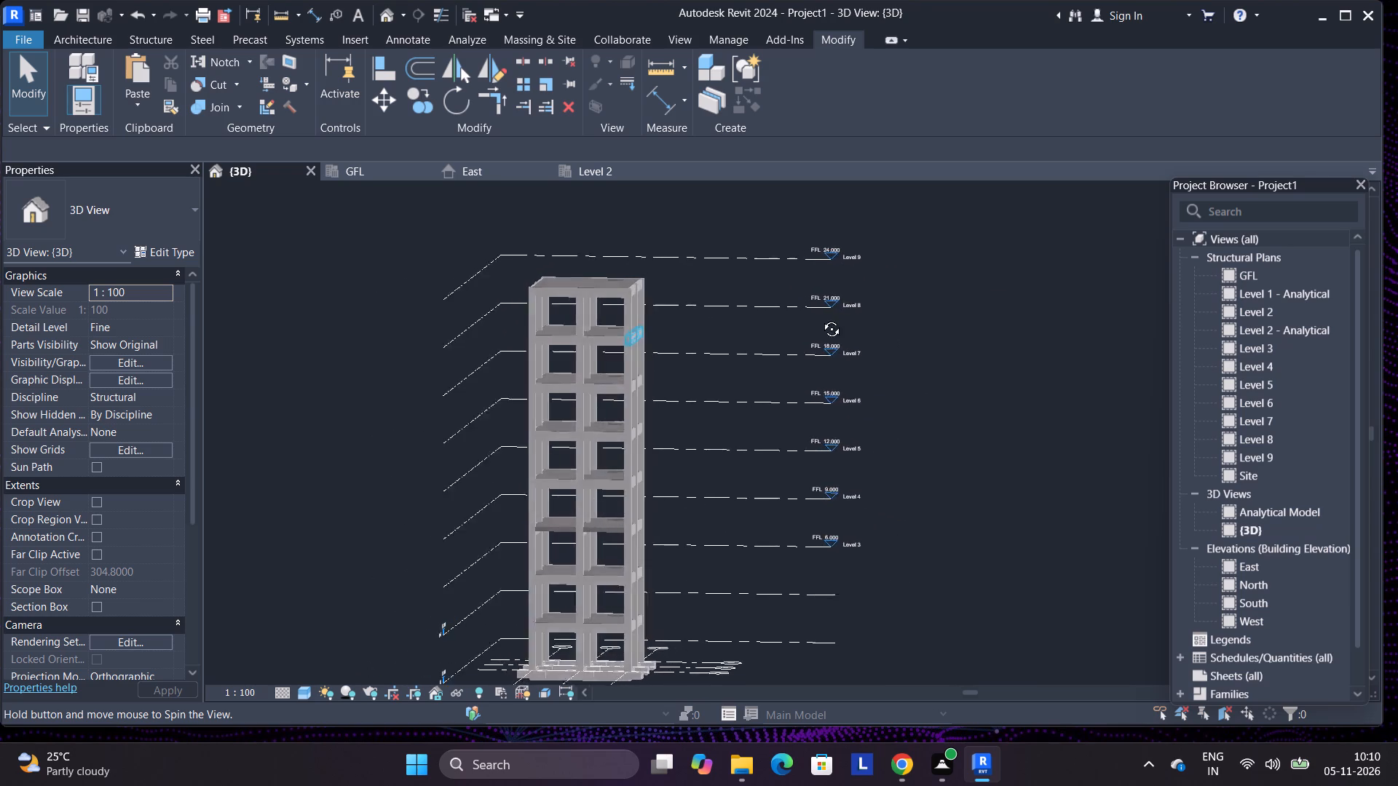
middle_click_drag(821, 318, 526, 374)
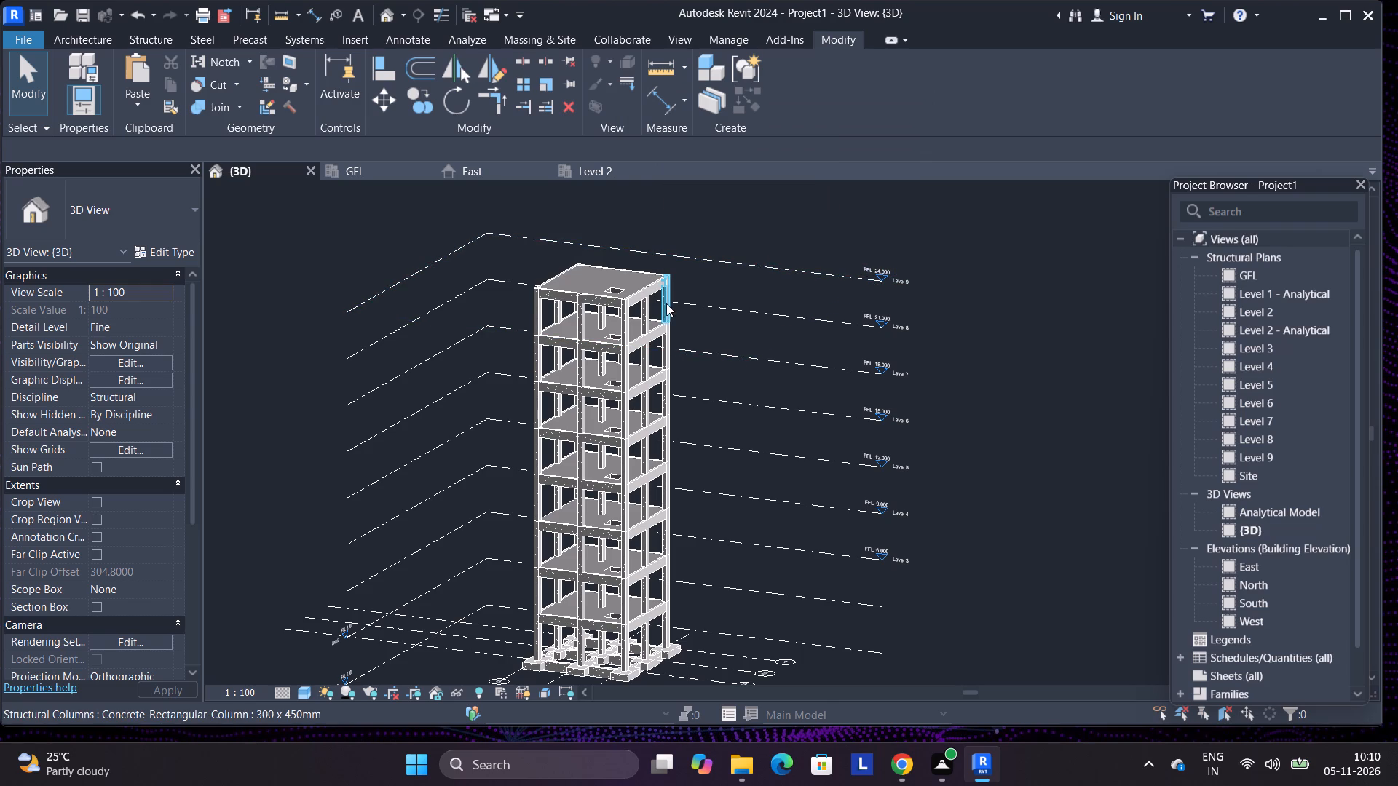
Examine the completed tower from all sides in the 3D view, checking the frame, floor slabs and shaft openings from the foundations to Level 9.
scroll(668, 296, "down", 4)
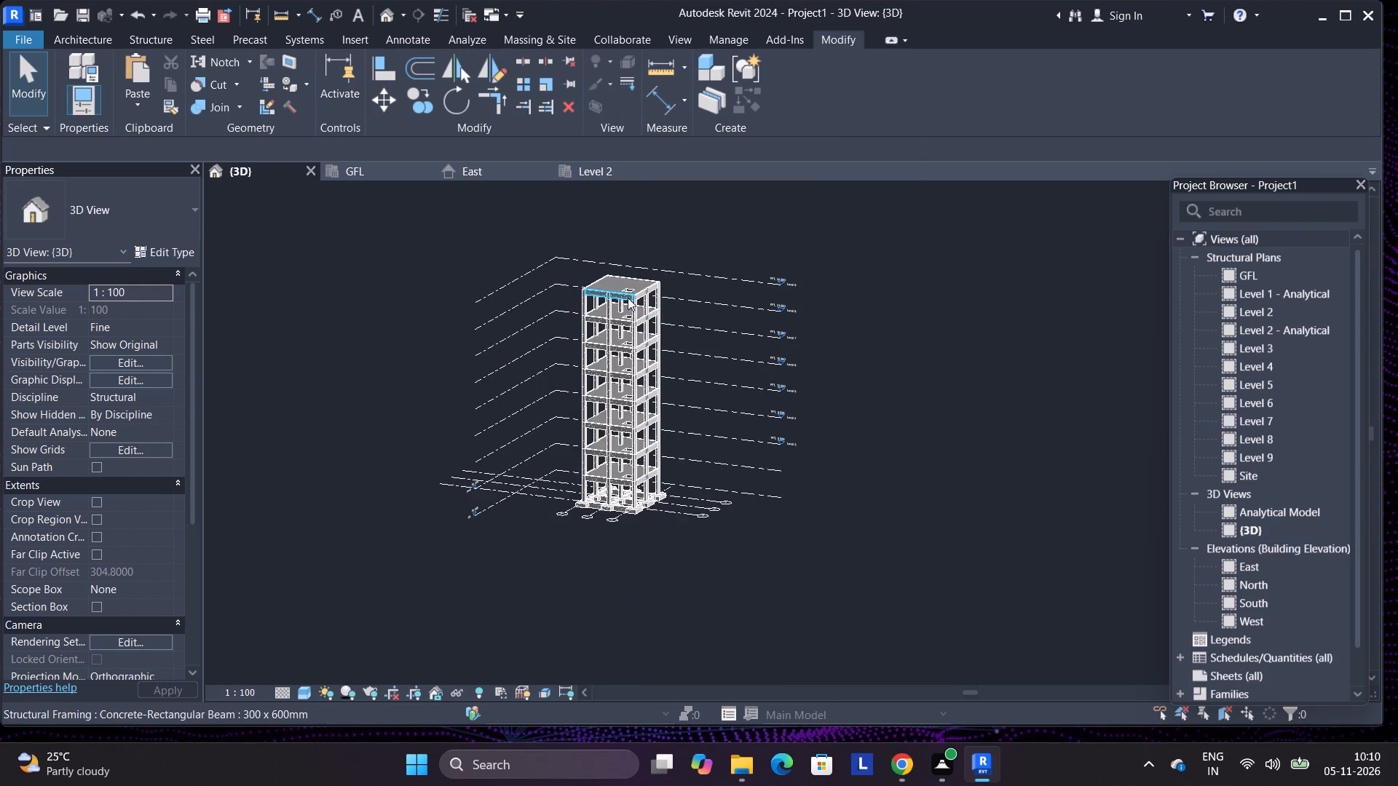
scroll(642, 345, "up", 1)
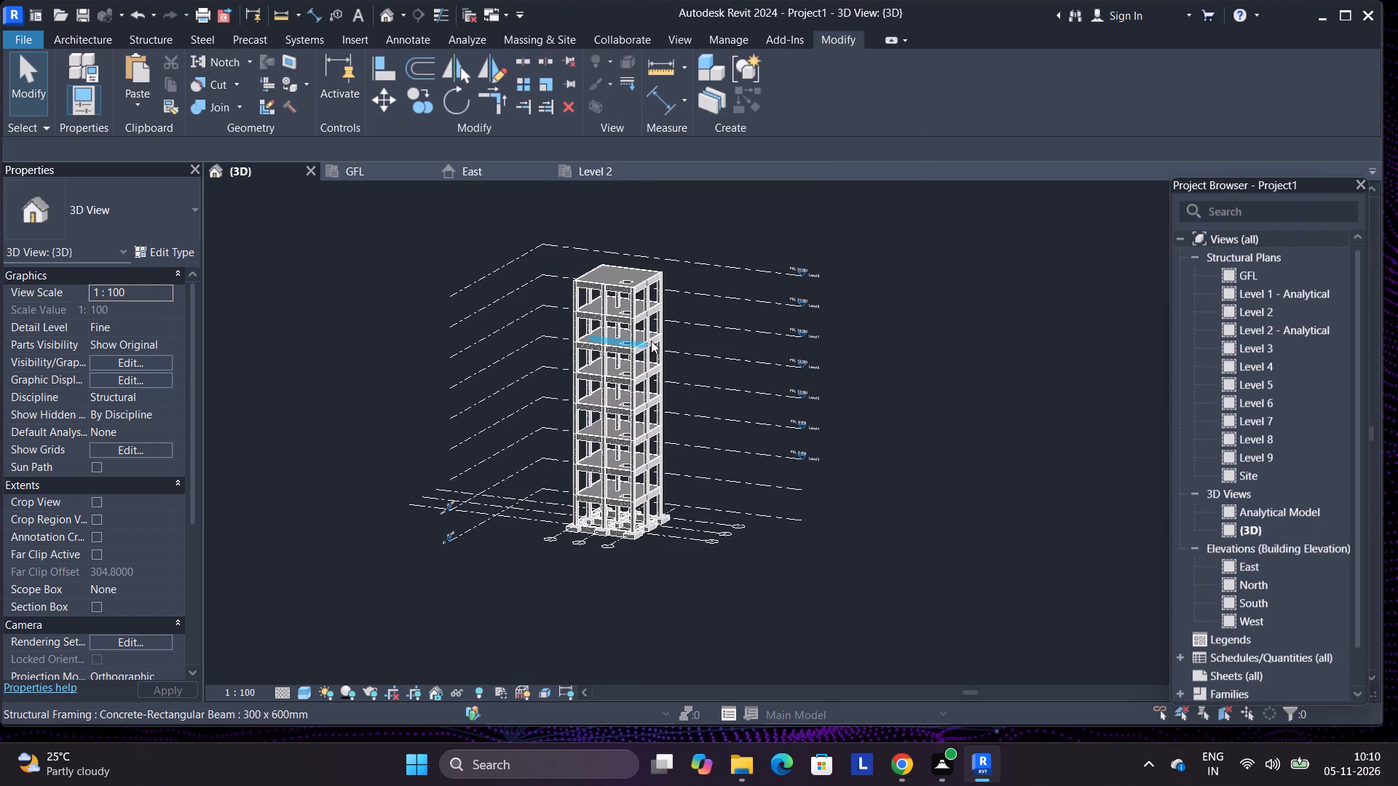
middle_click_drag(653, 341, 478, 327, "shift")
scroll(553, 354, "down", 1, "shift")
scroll(481, 322, "up", 1, "shift")
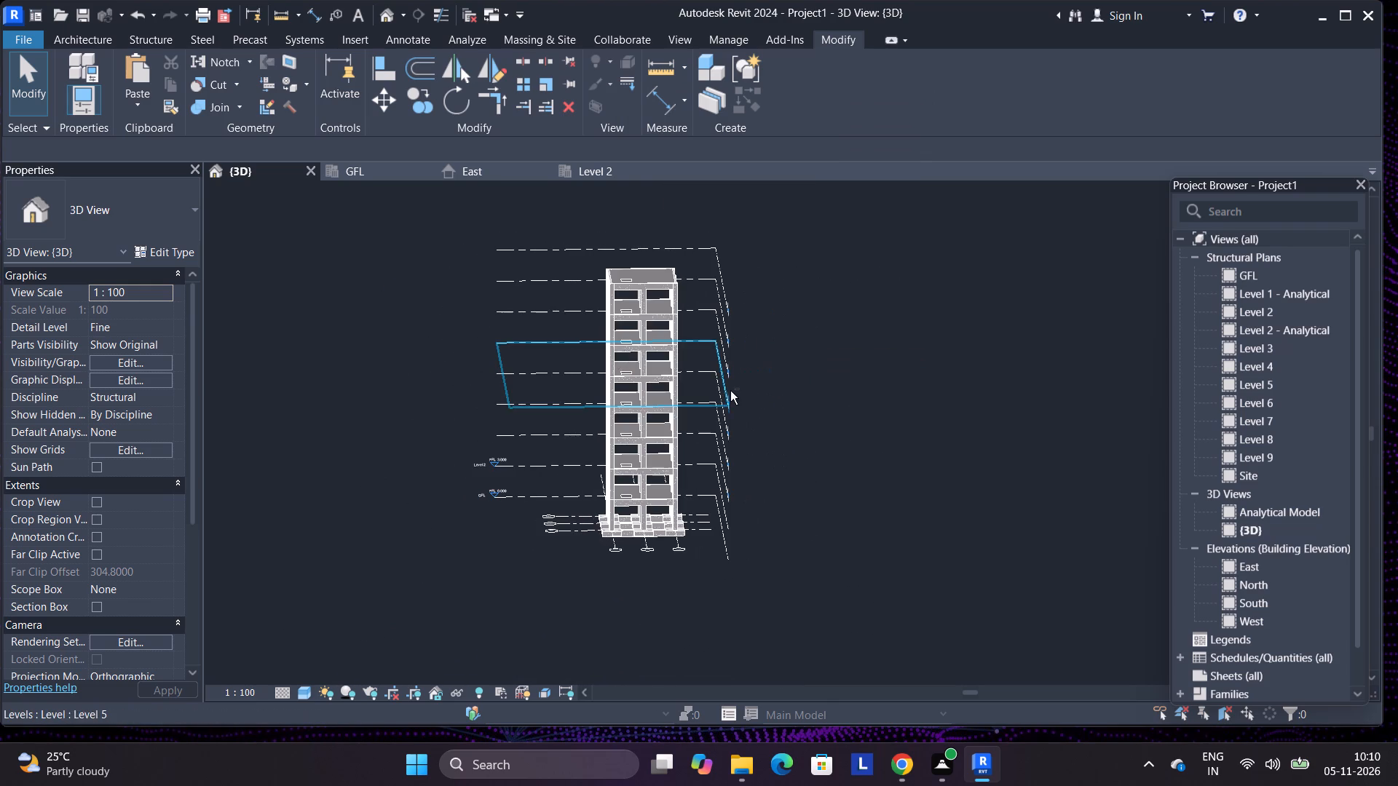
middle_click_drag(703, 427, 752, 424, "shift")
scroll(692, 470, "up", 5)
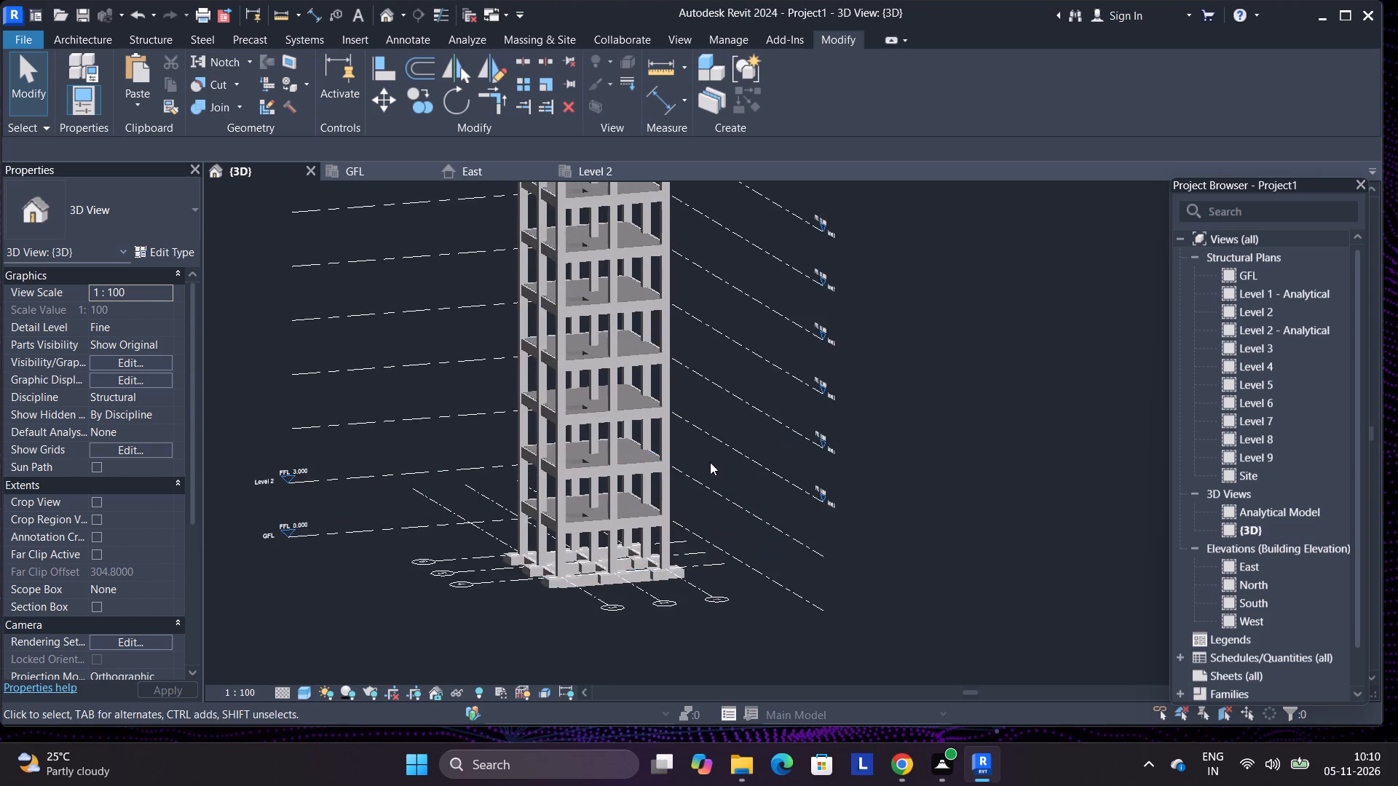
scroll(711, 483, "down", 4)
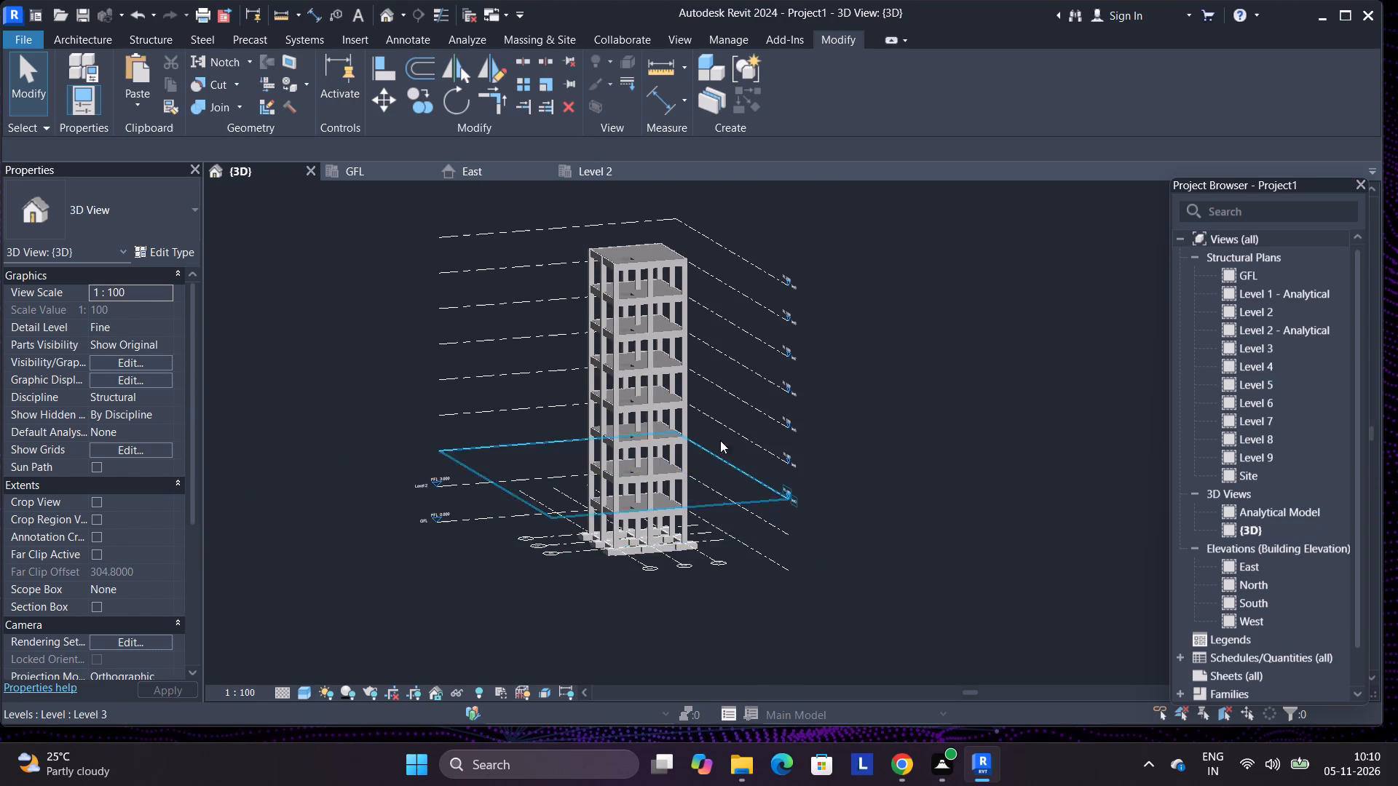
middle_click_drag(712, 370, 698, 384)
scroll(698, 384, "up", 1)
middle_click_drag(706, 386, 775, 395)
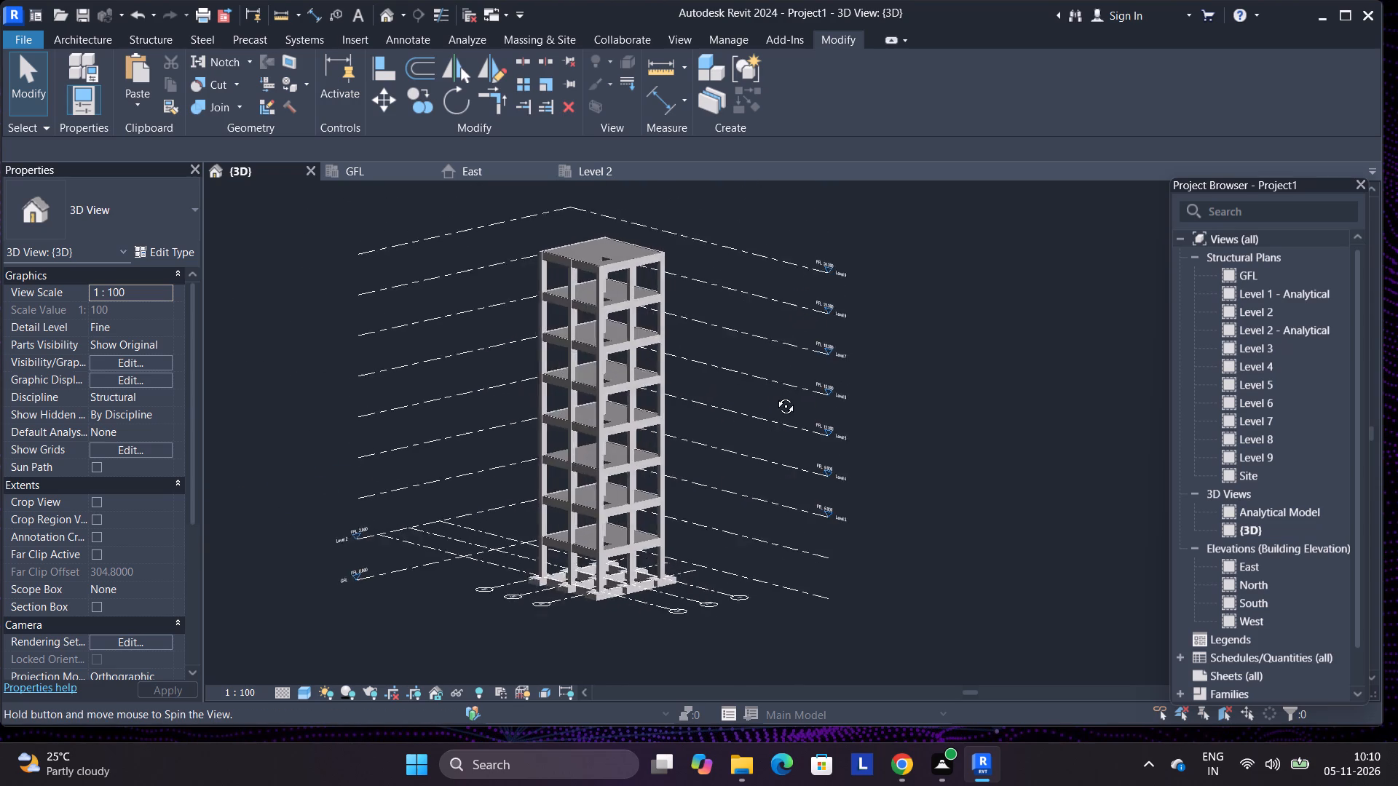
middle_click_drag(775, 395, 875, 379)
middle_click_drag(686, 466, 660, 448)
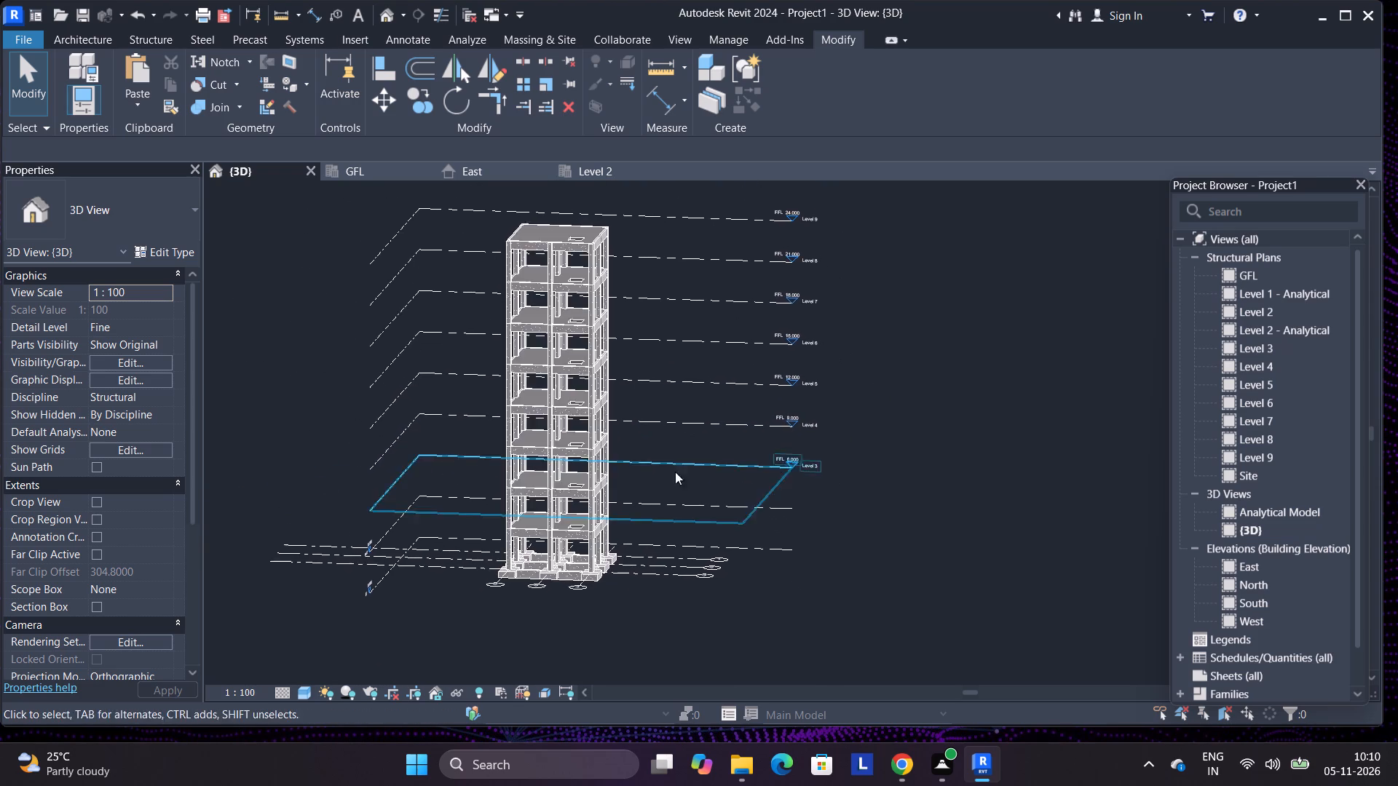
scroll(615, 538, "up", 6)
scroll(626, 545, "down", 4)
middle_click_drag(639, 446, 577, 533)
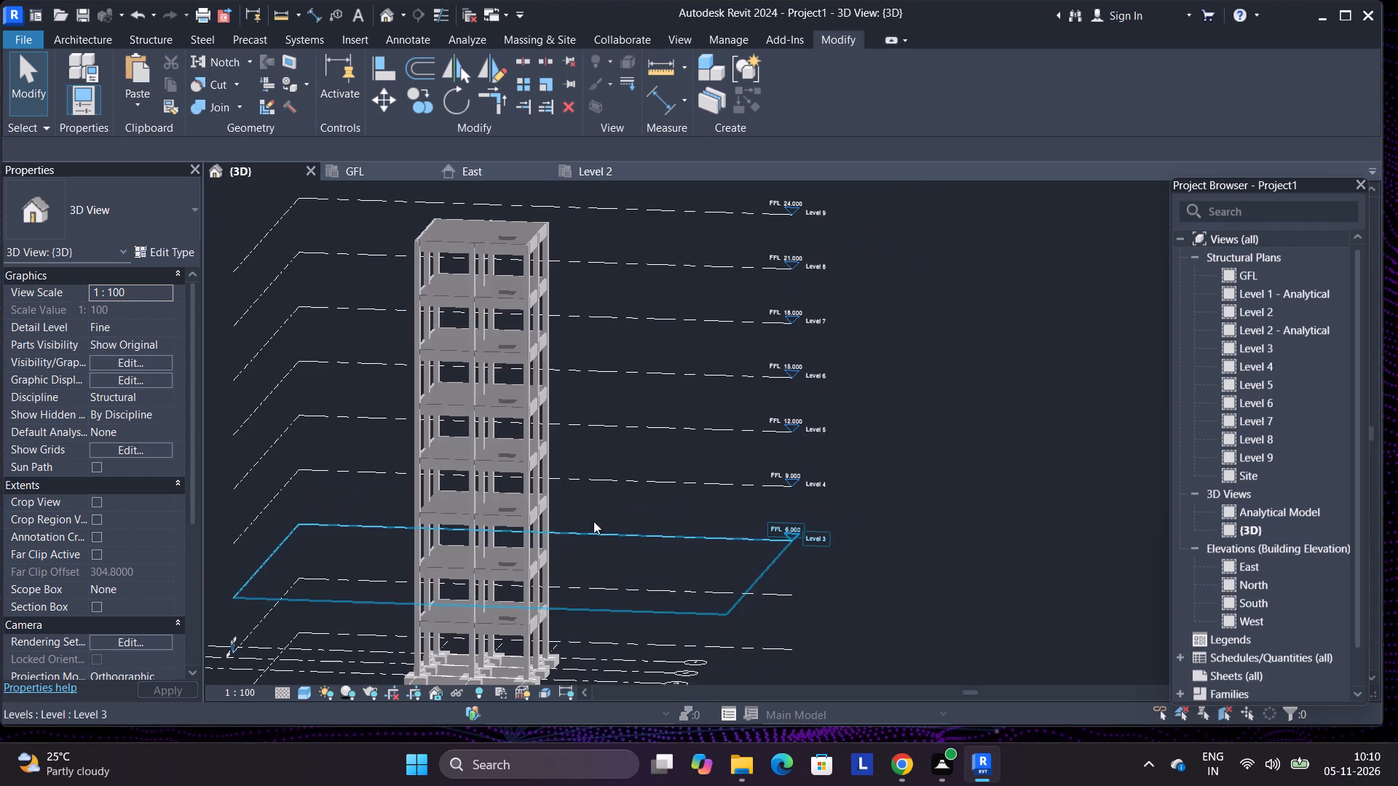
middle_click_drag(641, 493, 460, 518)
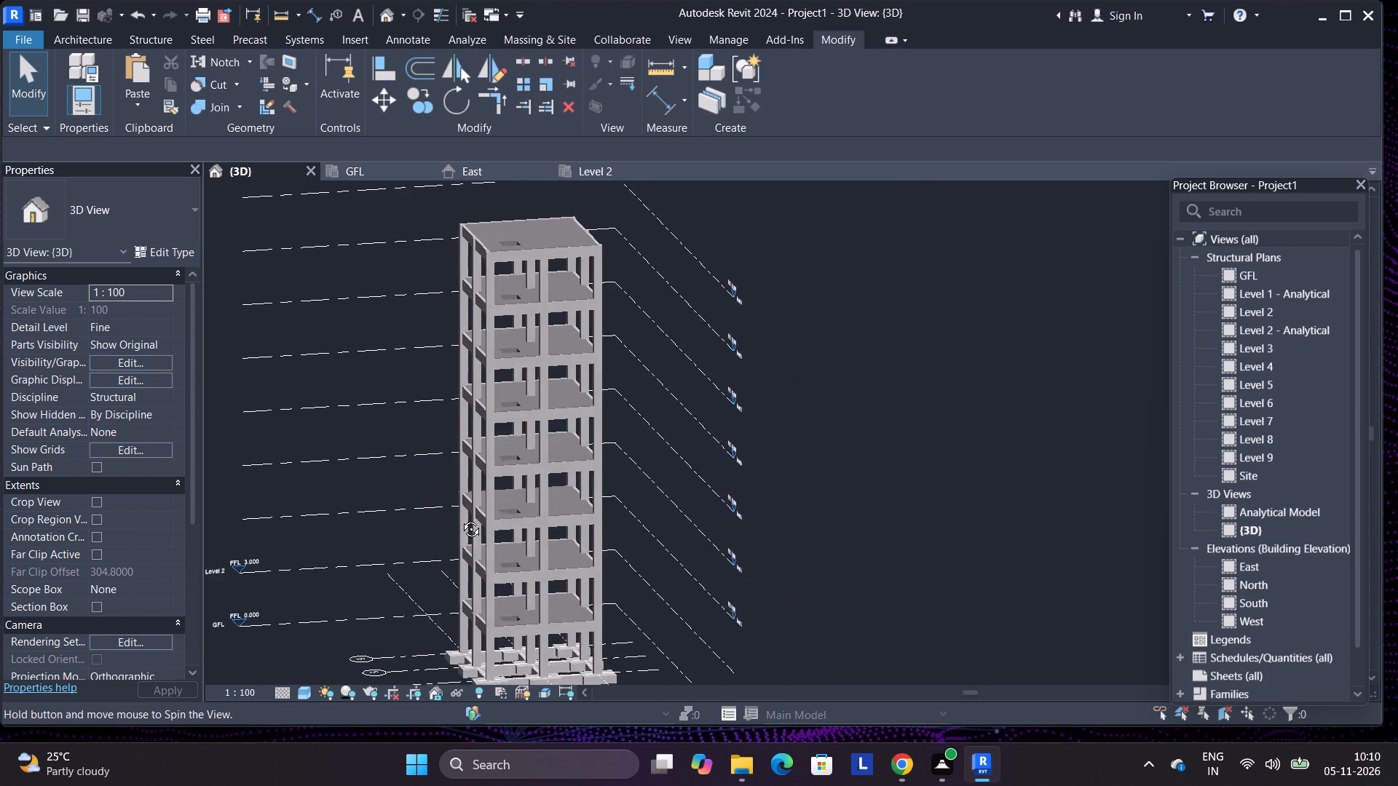
middle_click_drag(460, 518, 526, 526)
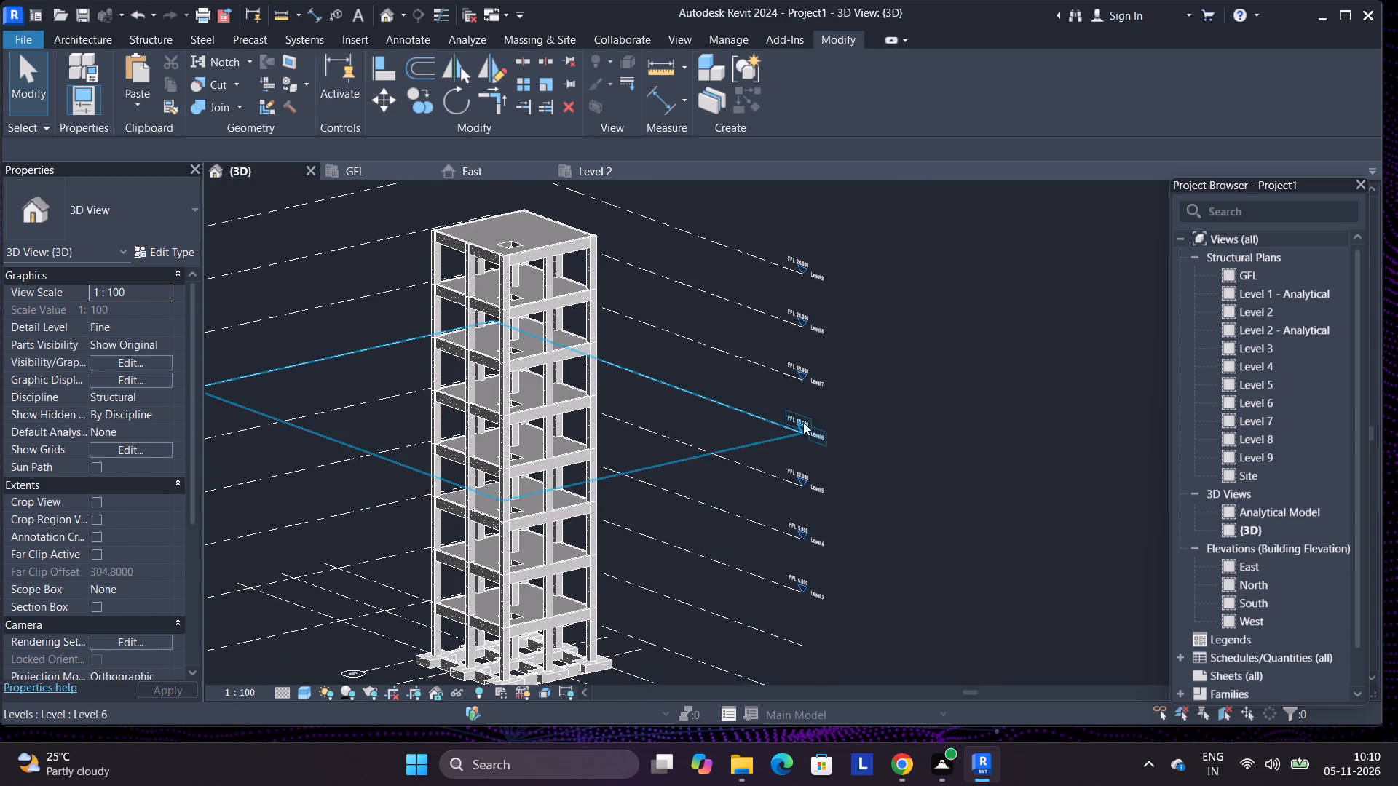
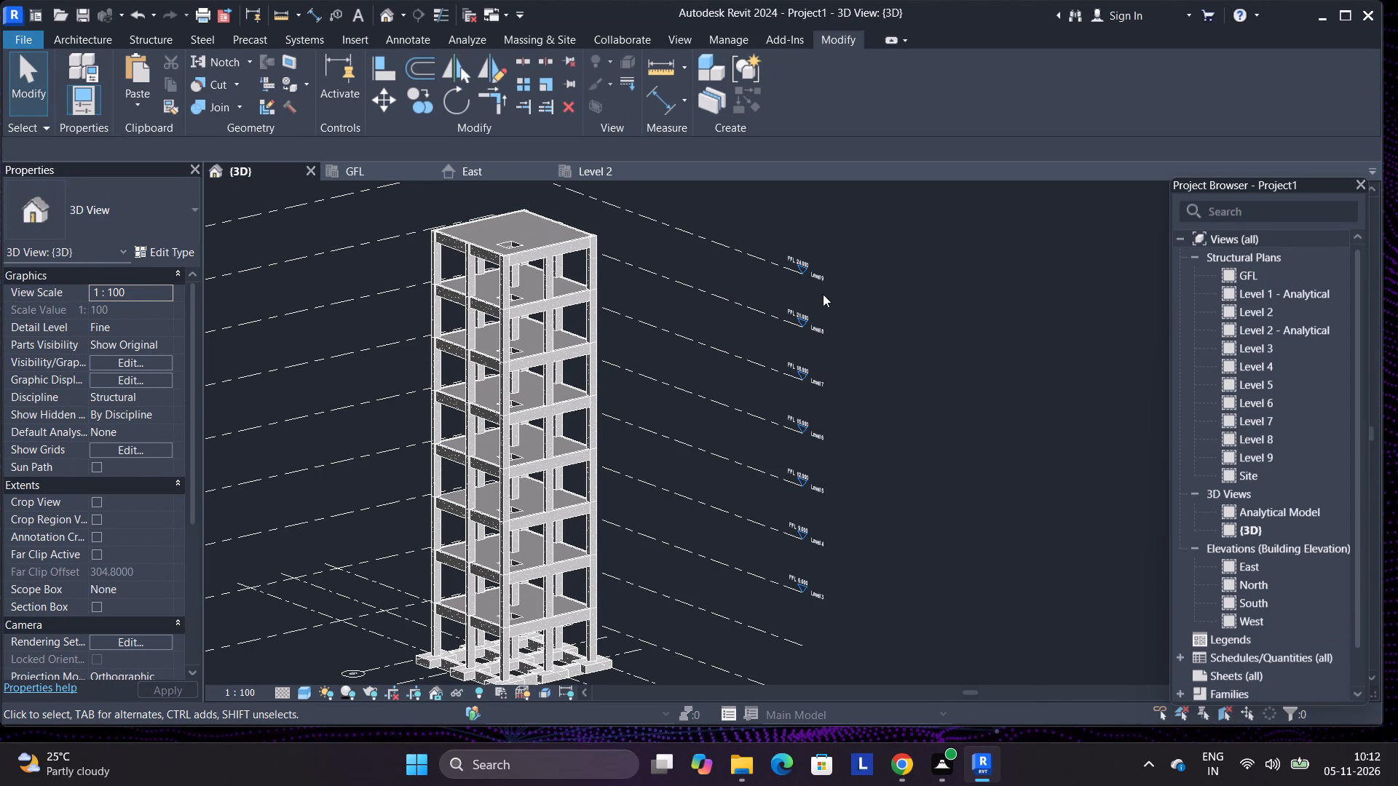
Place a diagonal concrete brace about 6.8 m long across the front bay between Levels 8 and 9 in the 3D view.
left_click(142, 36)
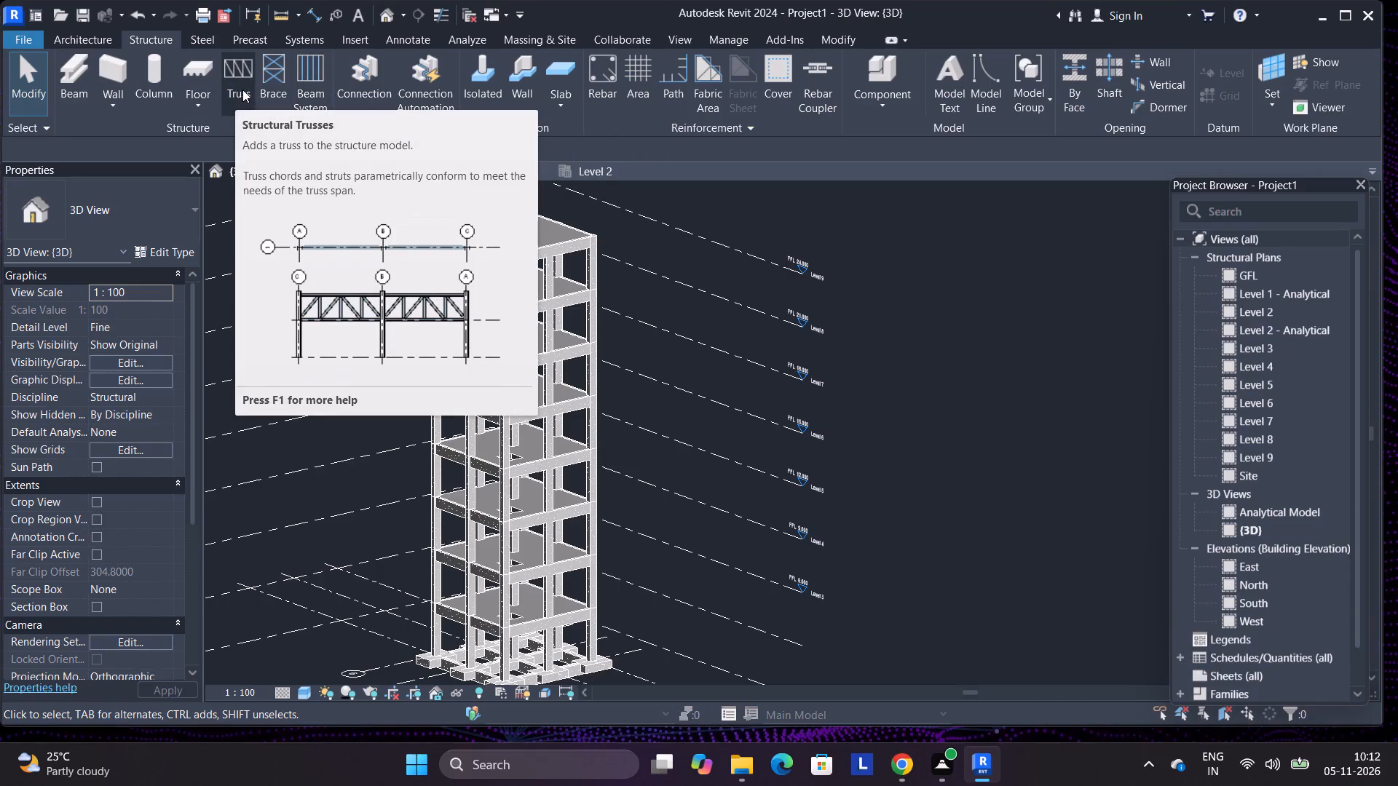
left_click(281, 85)
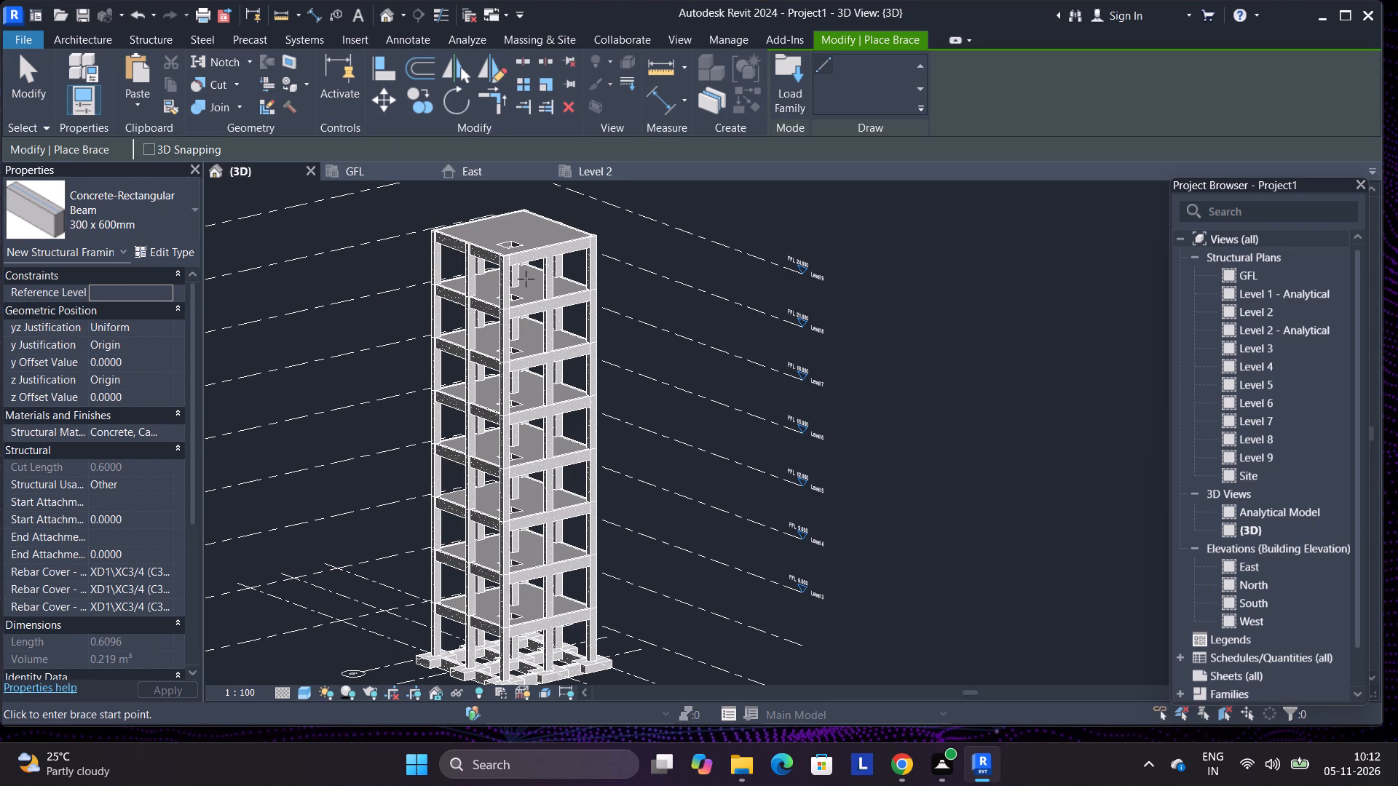
left_click(821, 63)
scroll(529, 267, "up", 5)
left_click(493, 266)
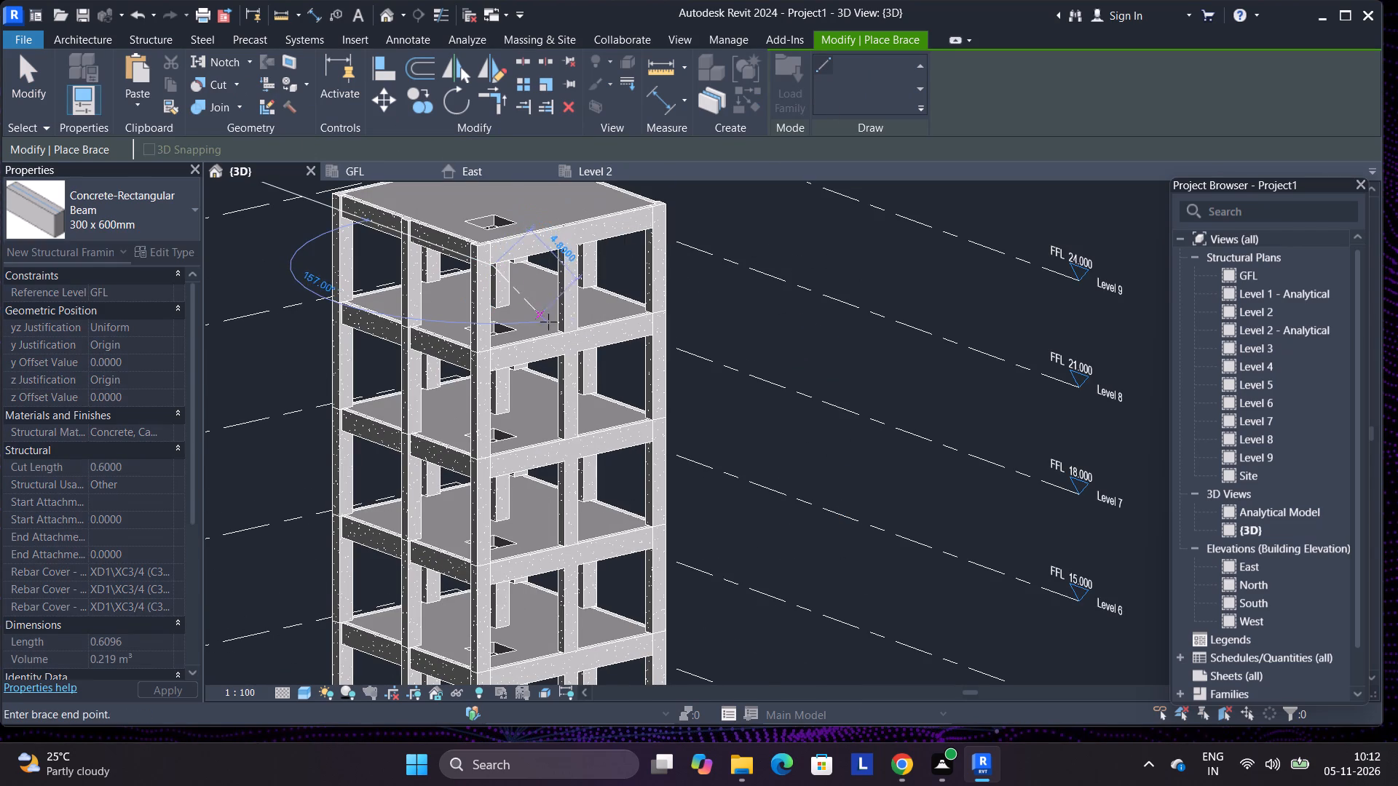
left_click(566, 335)
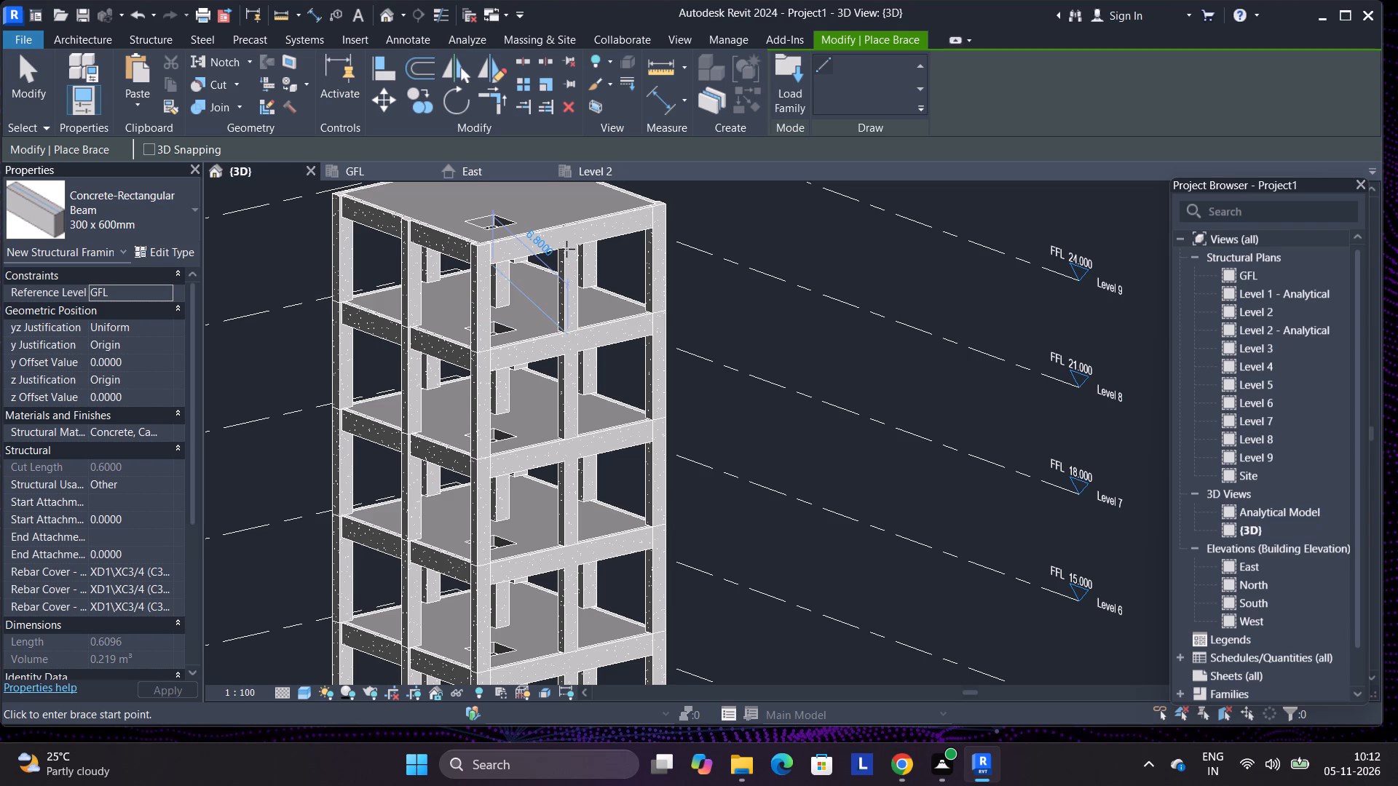
left_click(561, 250)
left_click(543, 280)
Using the Concrete-Rectangular Beam 300 x 600mm type, place two crossing braces in the same bay between Levels 8 and 9.
scroll(564, 252, "up", 6)
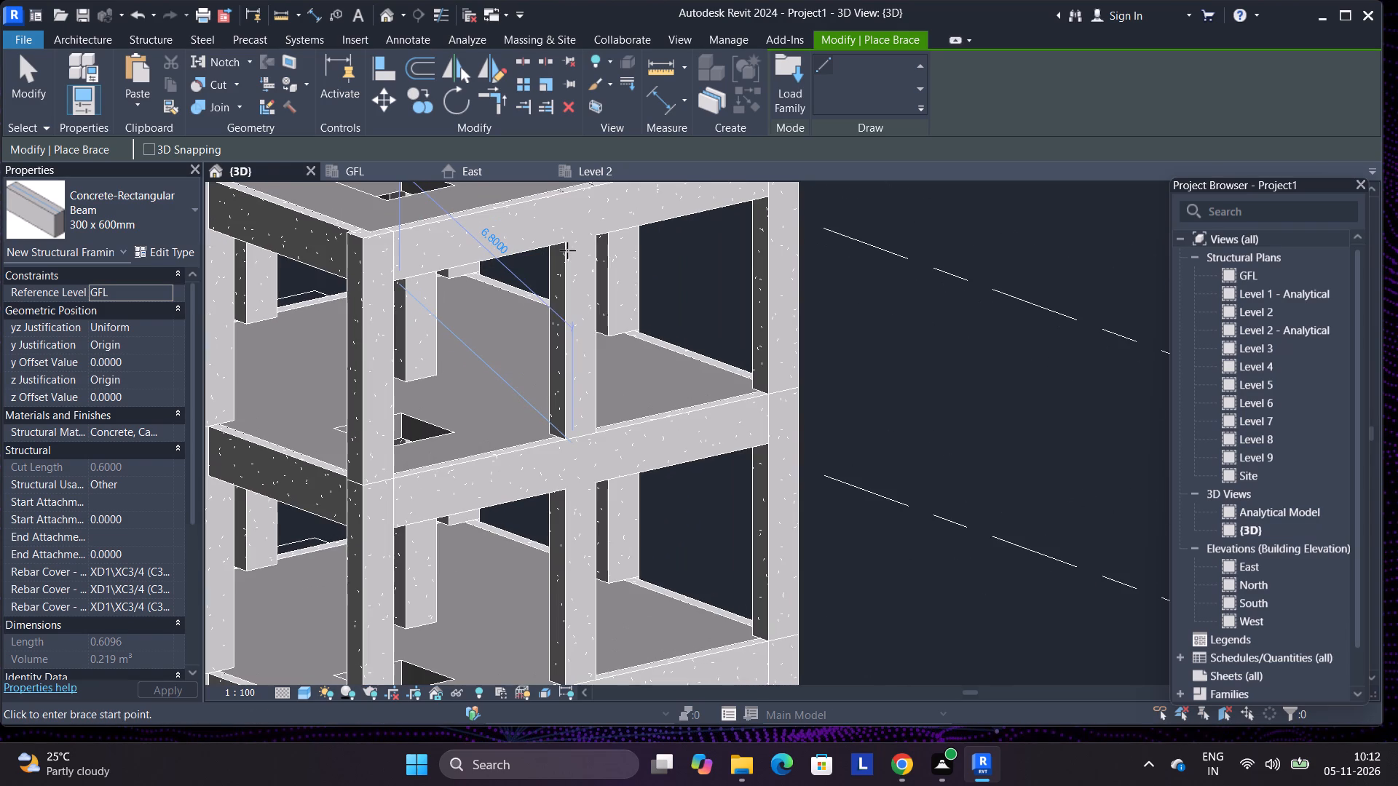
left_click(829, 55)
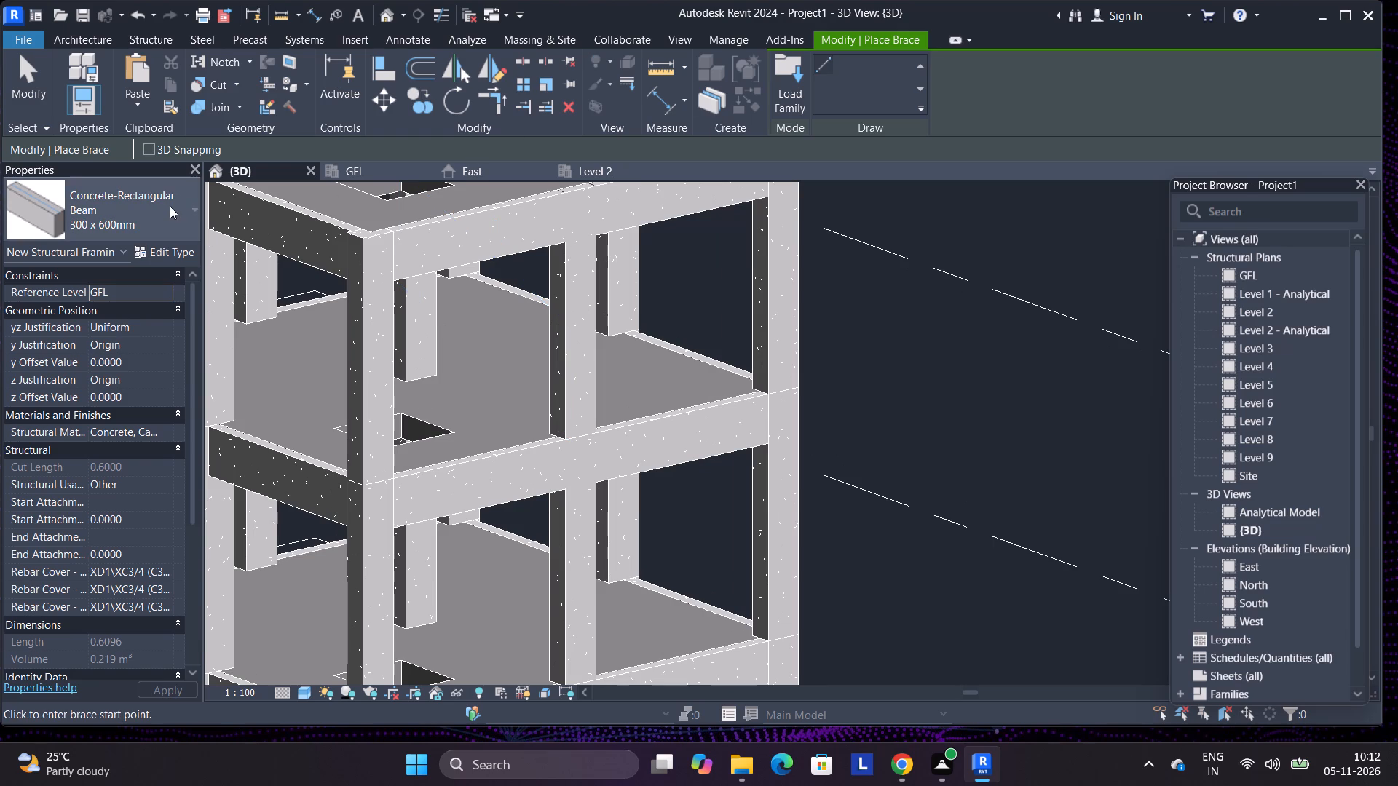
left_click(170, 206)
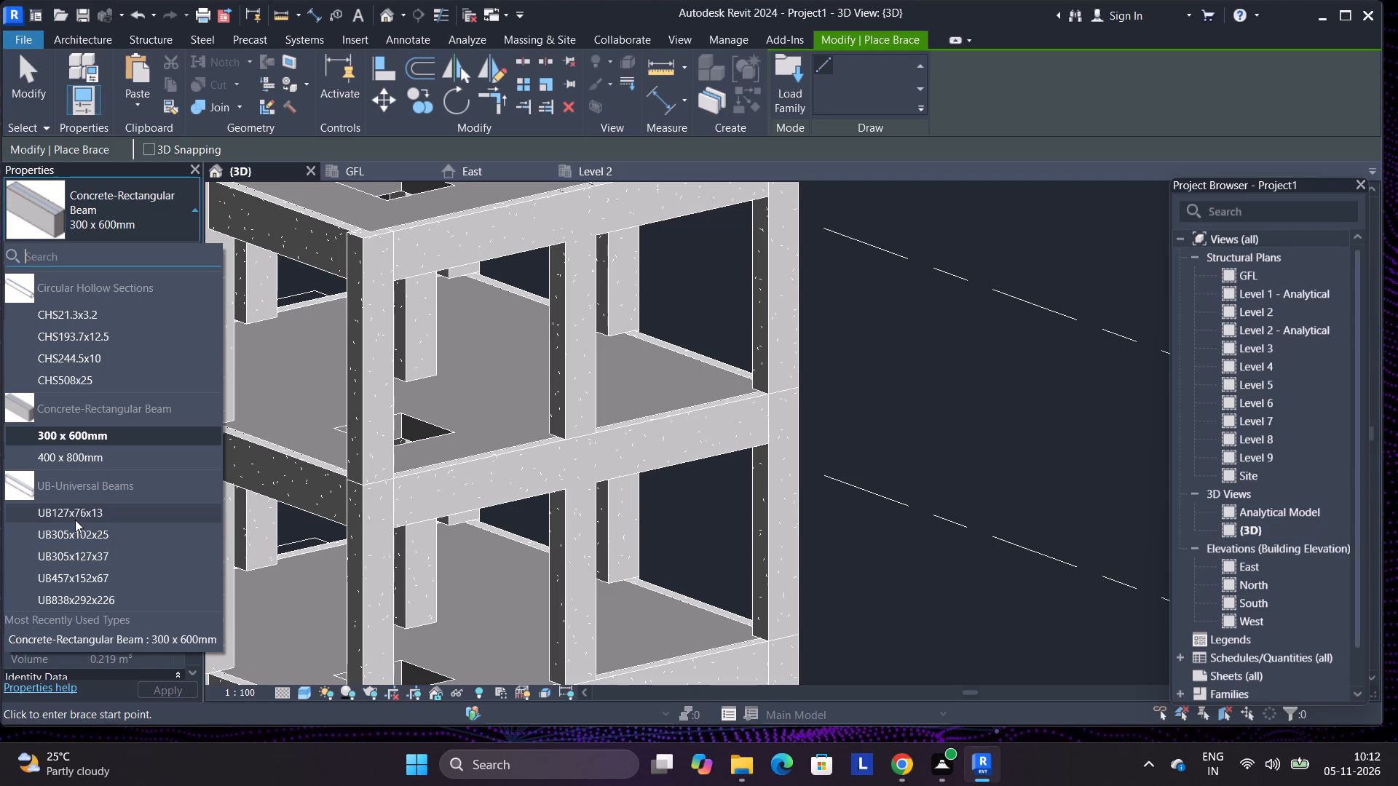
left_click(58, 440)
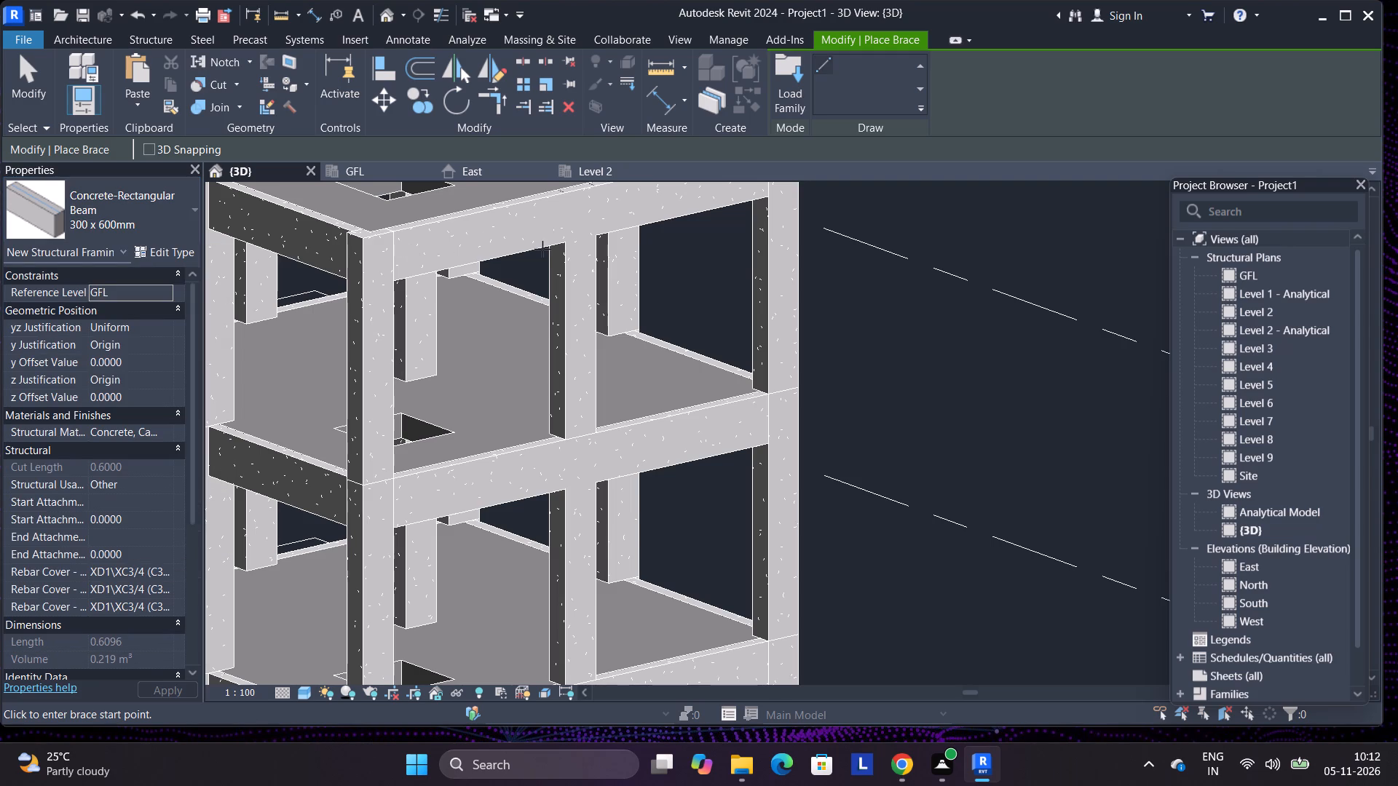
left_click(562, 244)
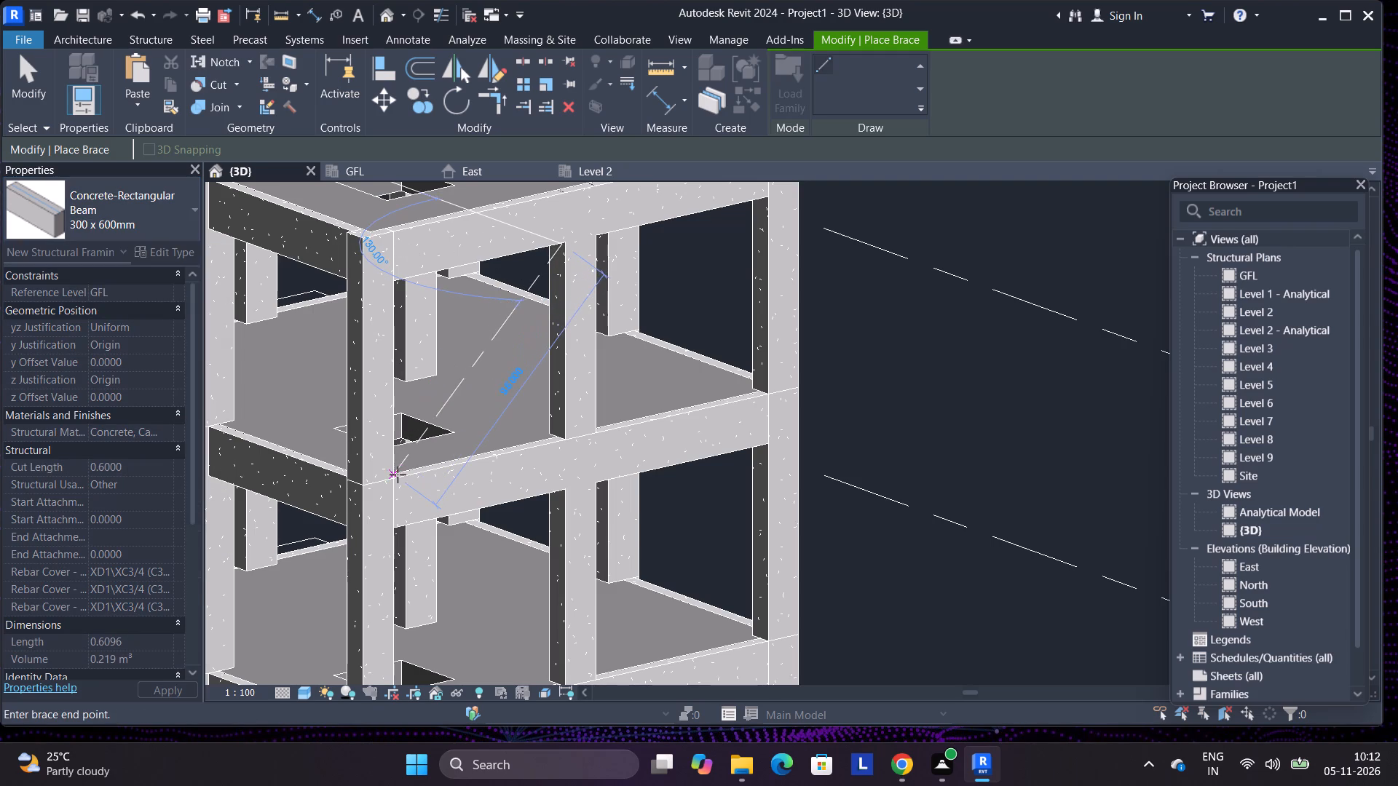
left_click(400, 476)
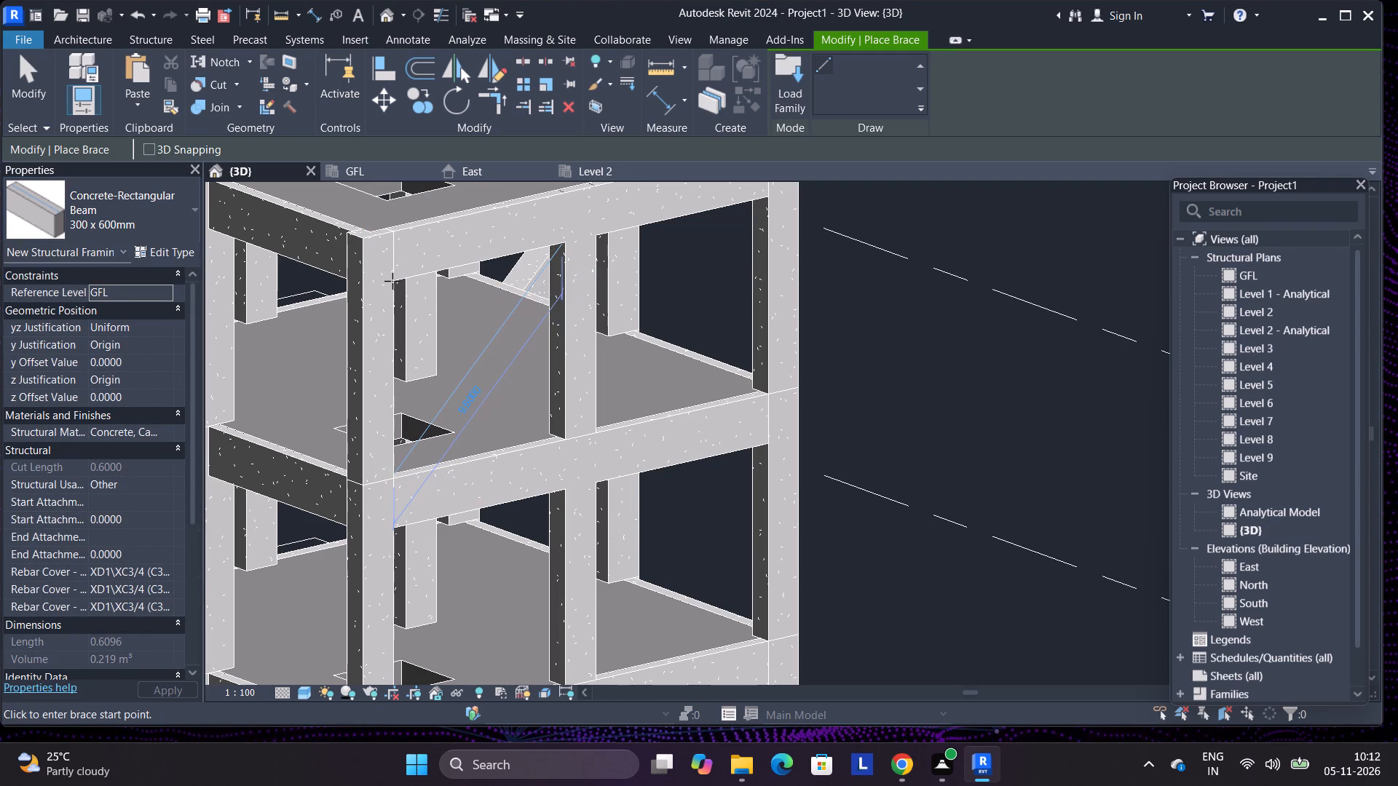
left_click(393, 281)
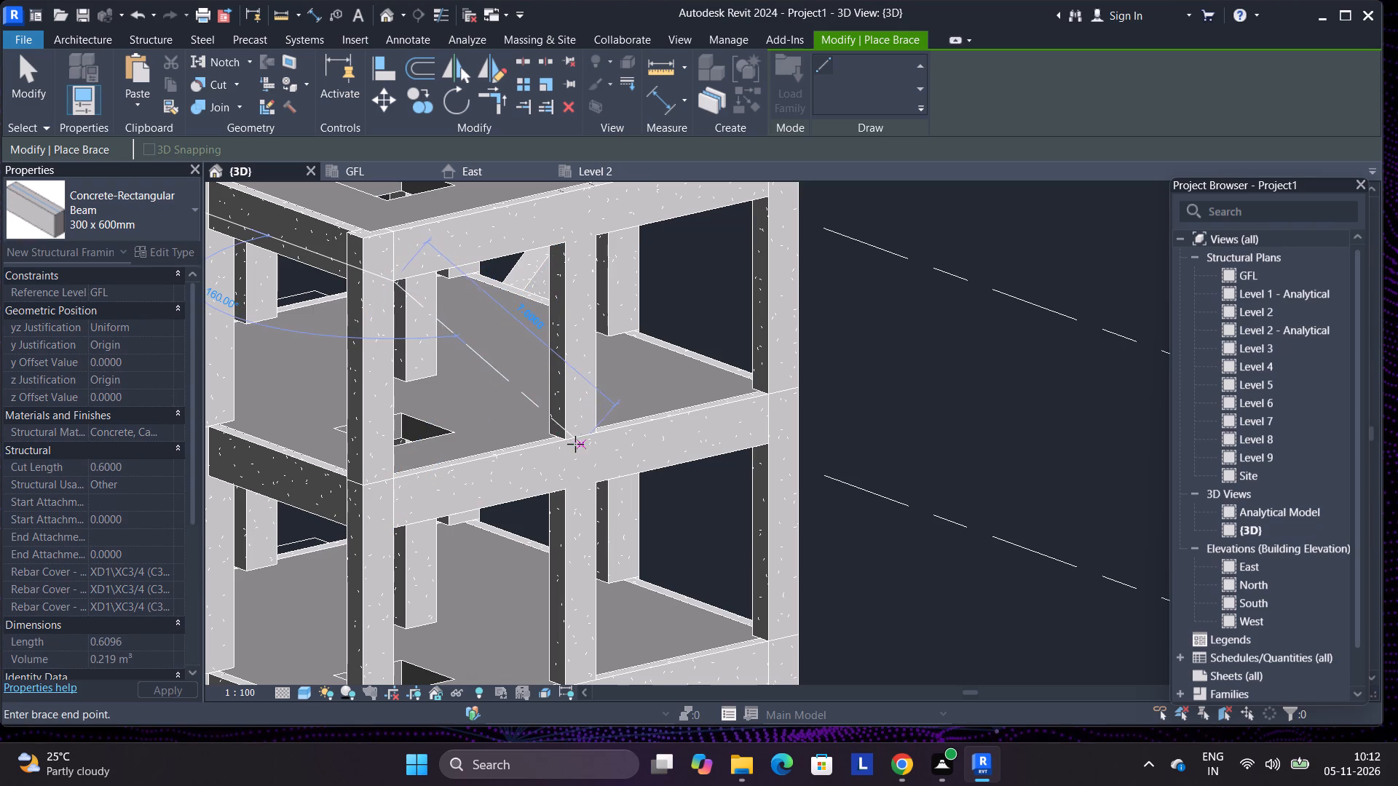
left_click(569, 440)
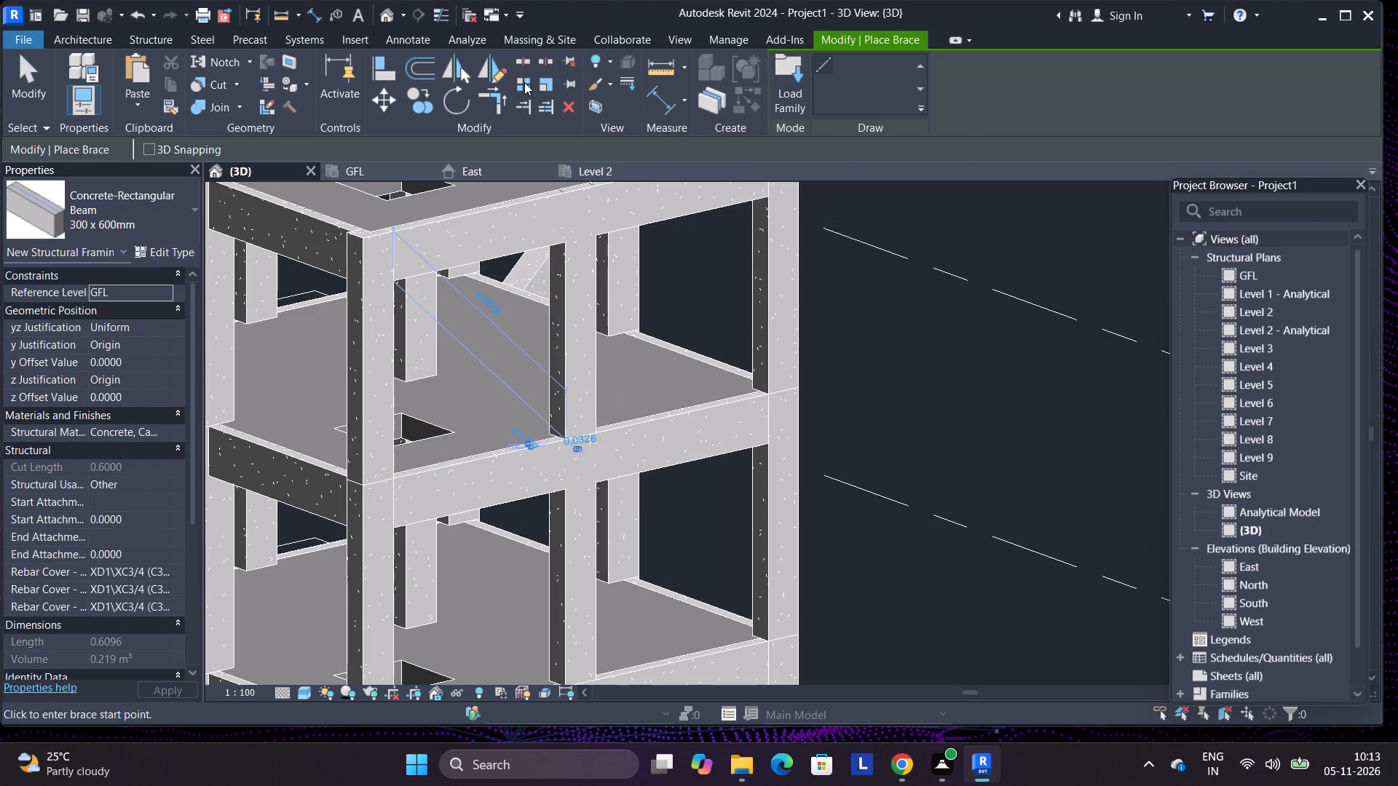
From the East elevation, pick a beam's underside as the brace work plane and open the Level 2 structural plan.
left_click(286, 167)
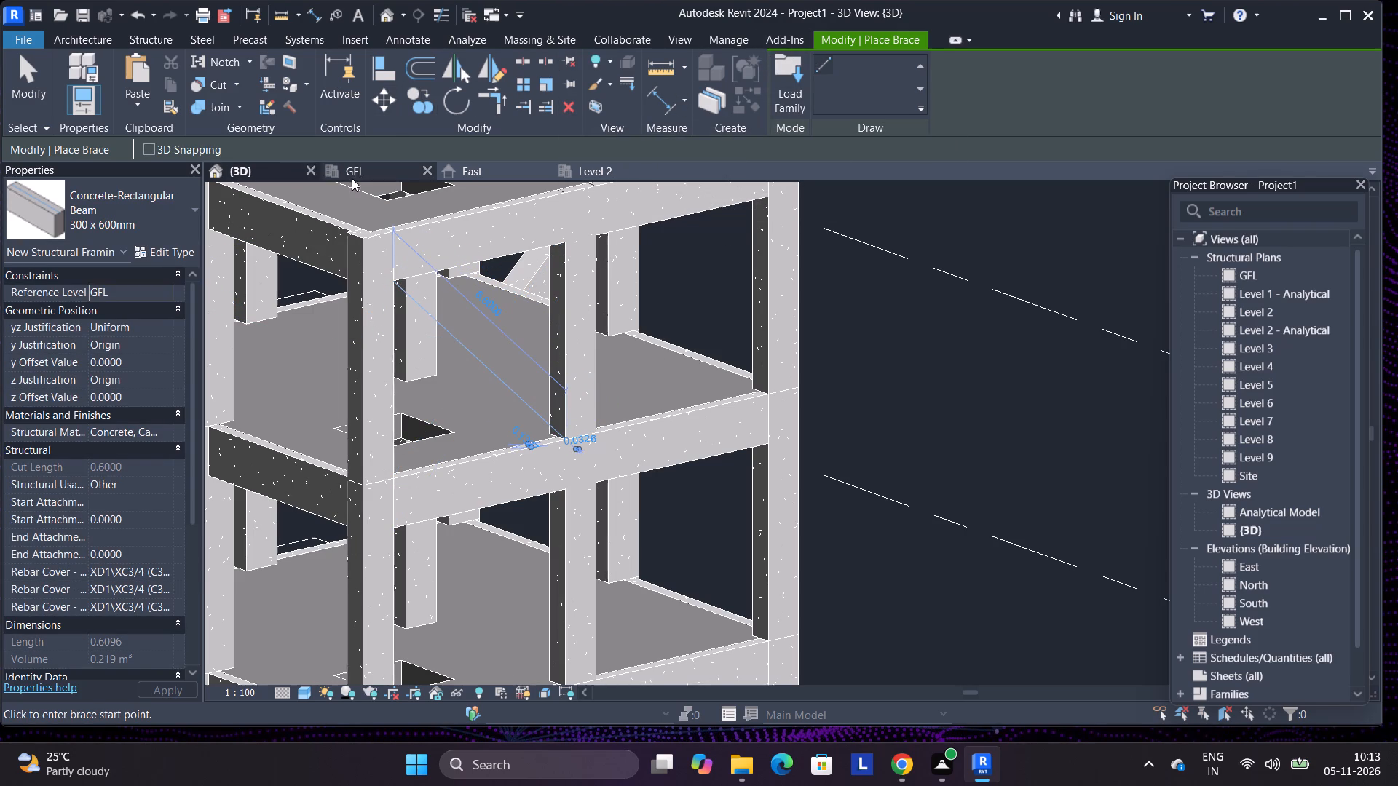
left_click(356, 179)
left_click(495, 166)
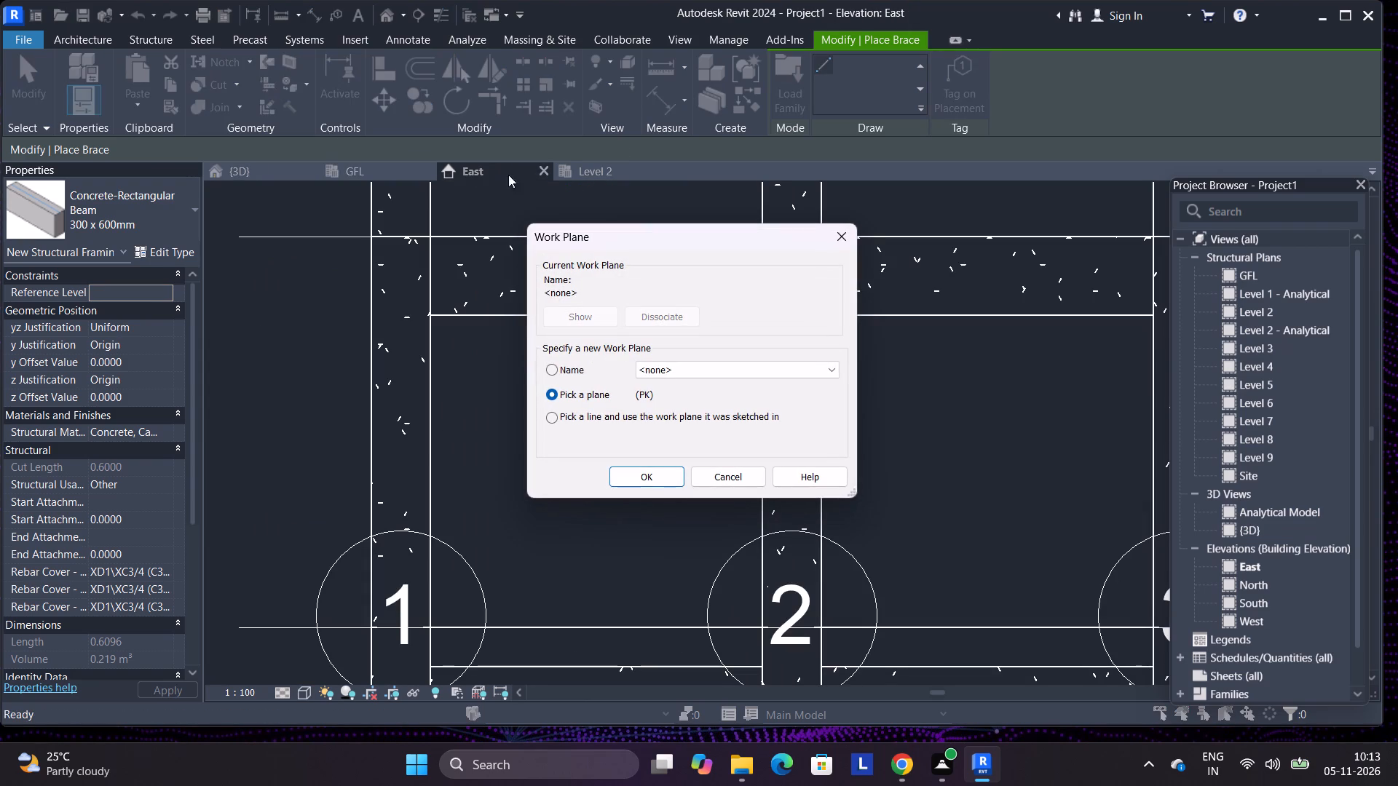
left_click(641, 484)
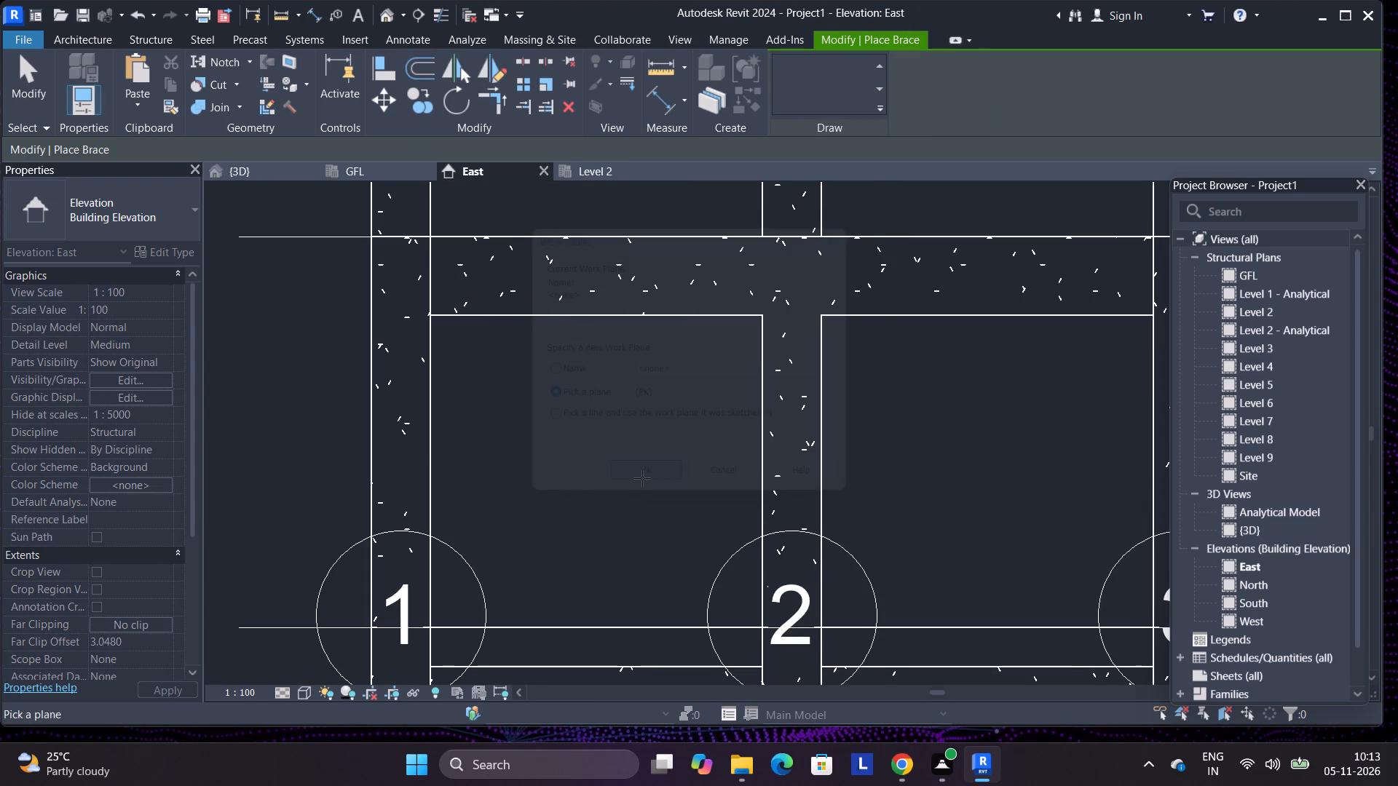
left_click(548, 318)
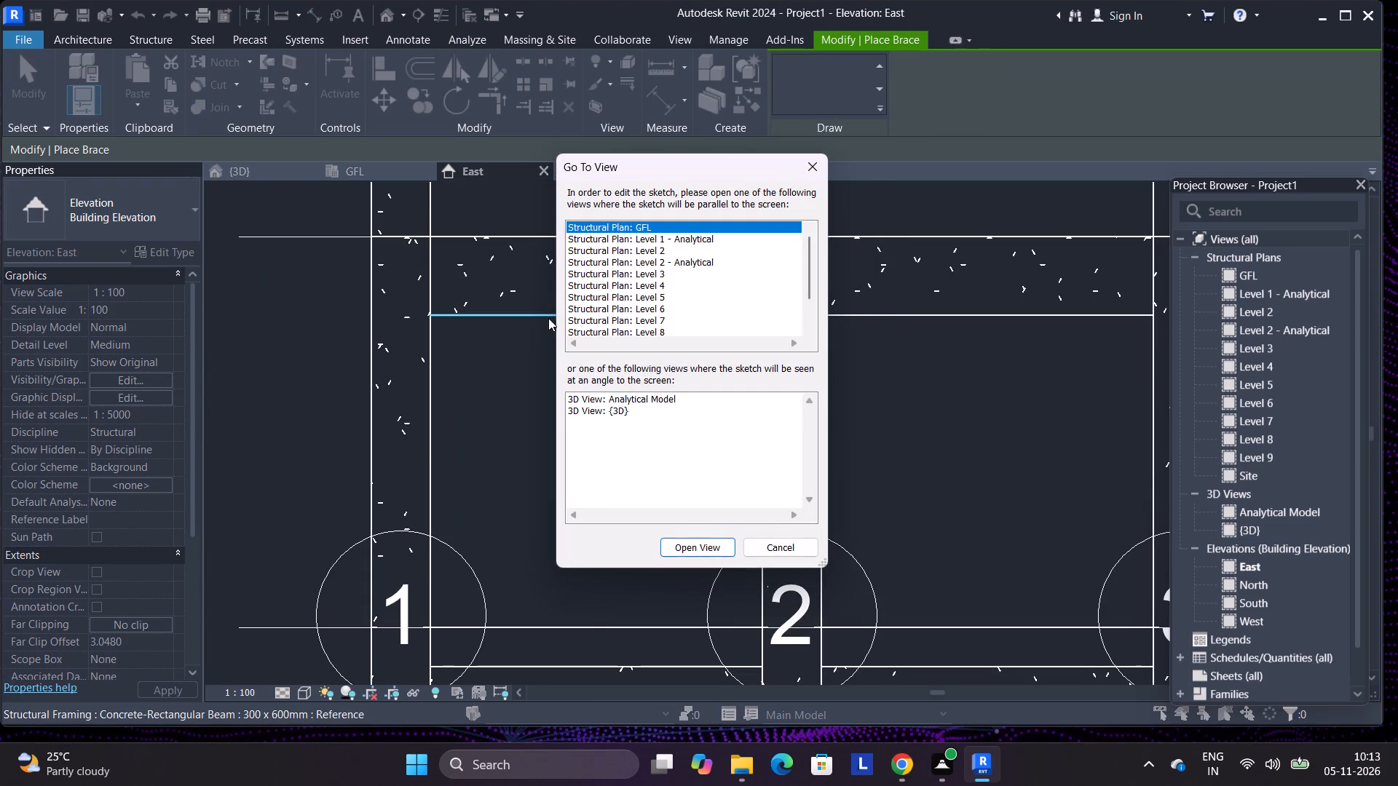
left_click(637, 252)
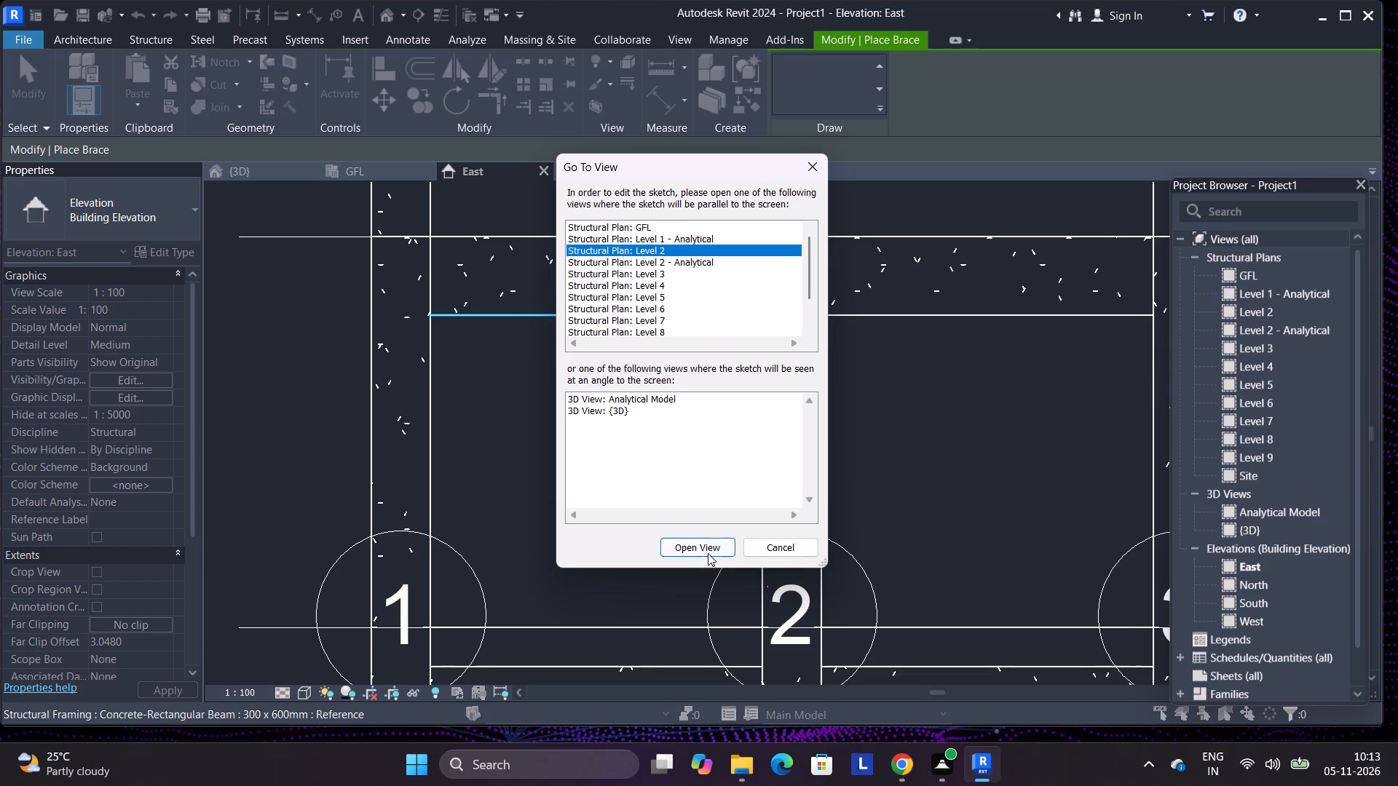
left_click(708, 551)
scroll(633, 384, "down", 2)
scroll(639, 437, "up", 4)
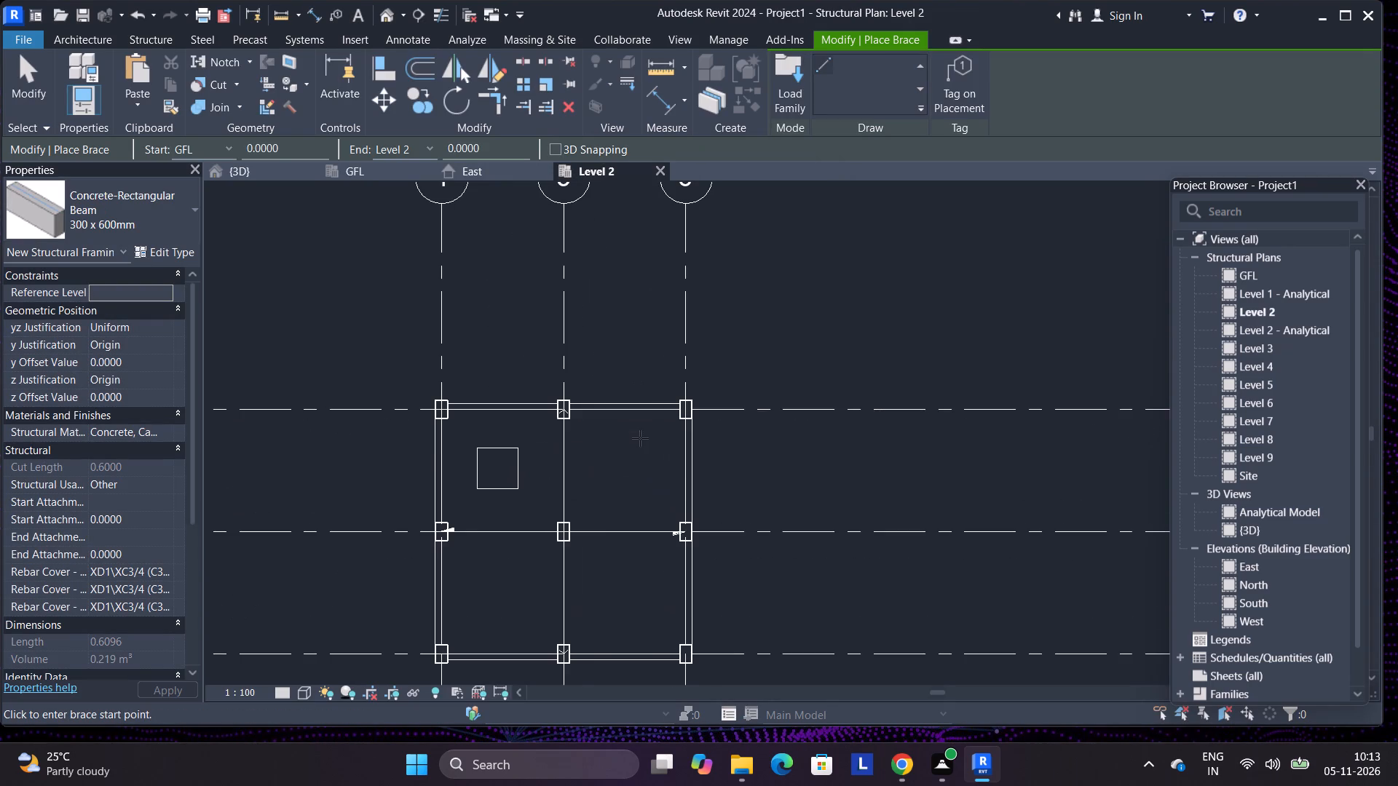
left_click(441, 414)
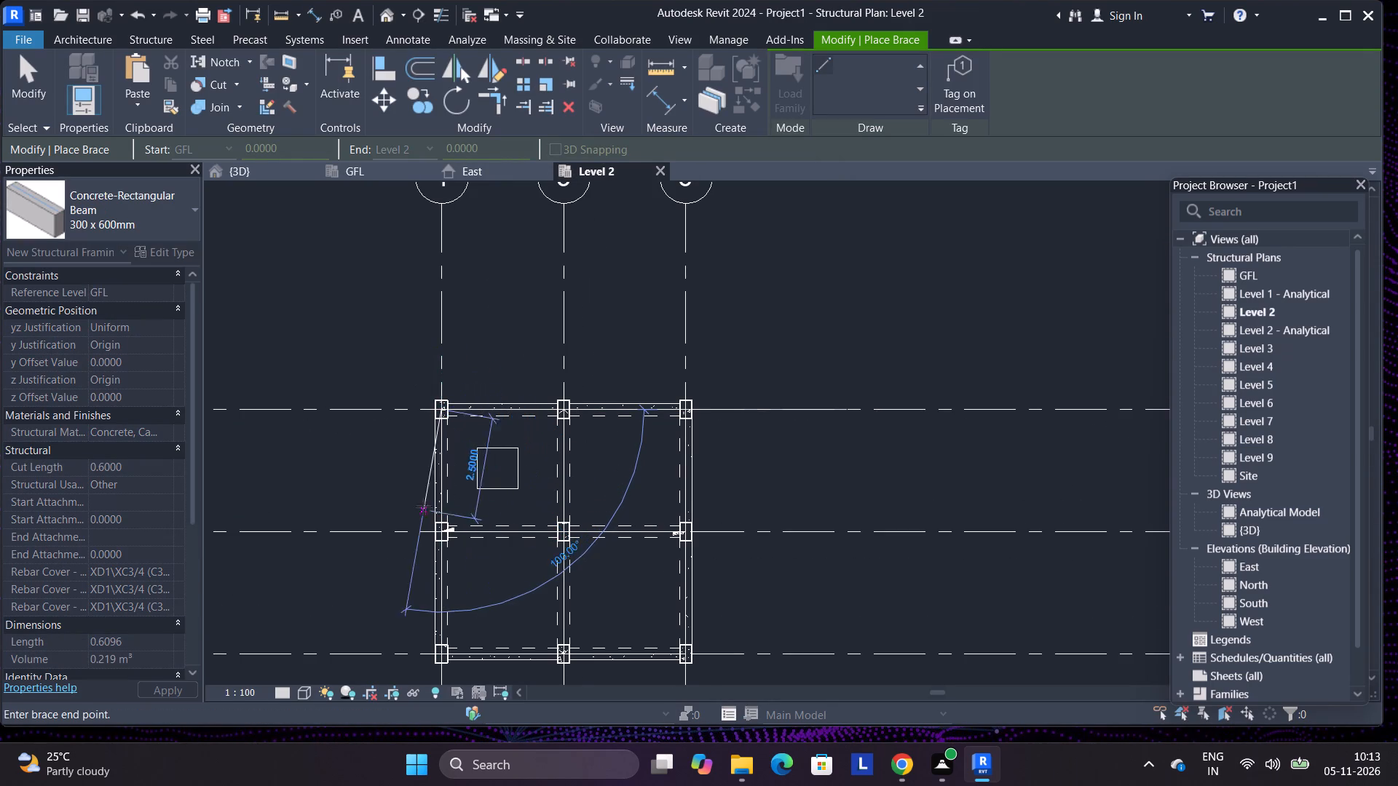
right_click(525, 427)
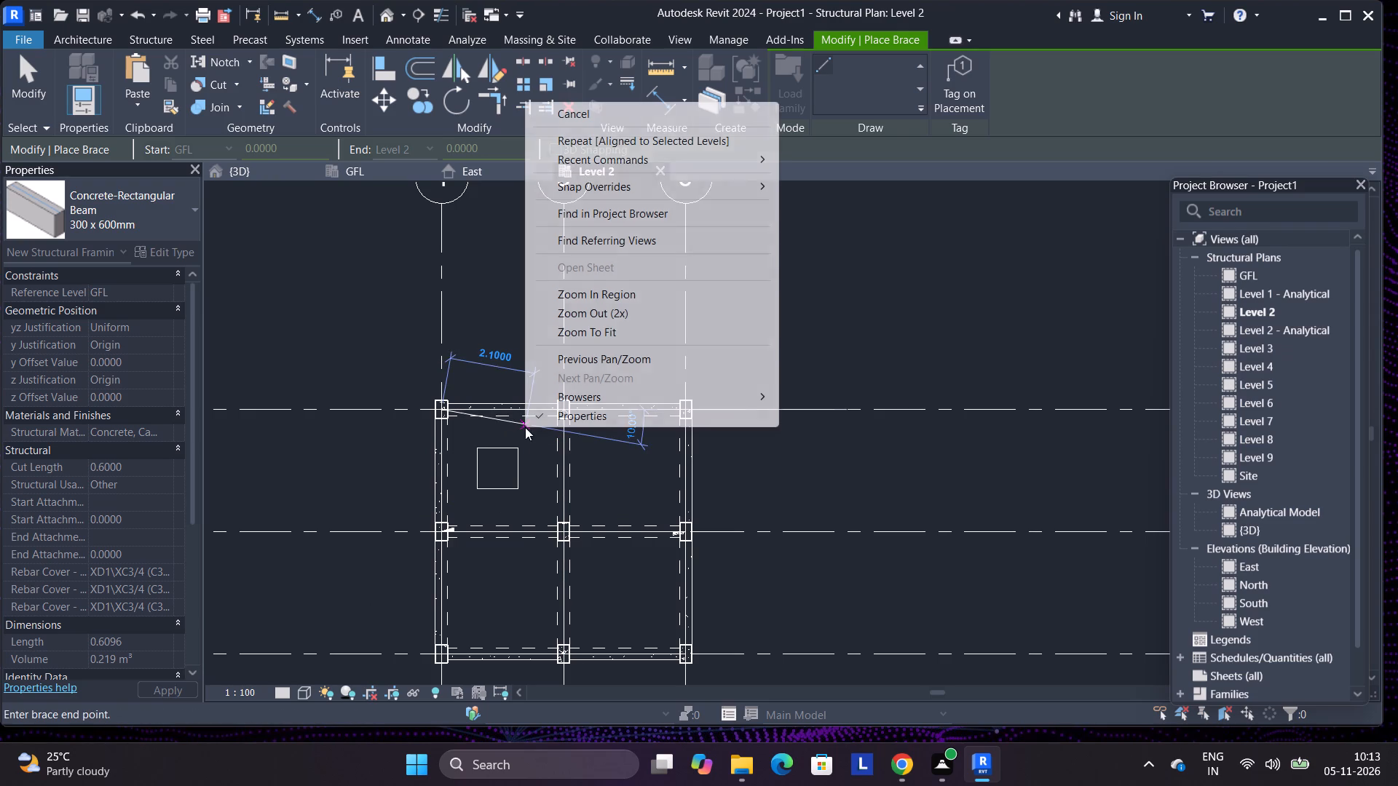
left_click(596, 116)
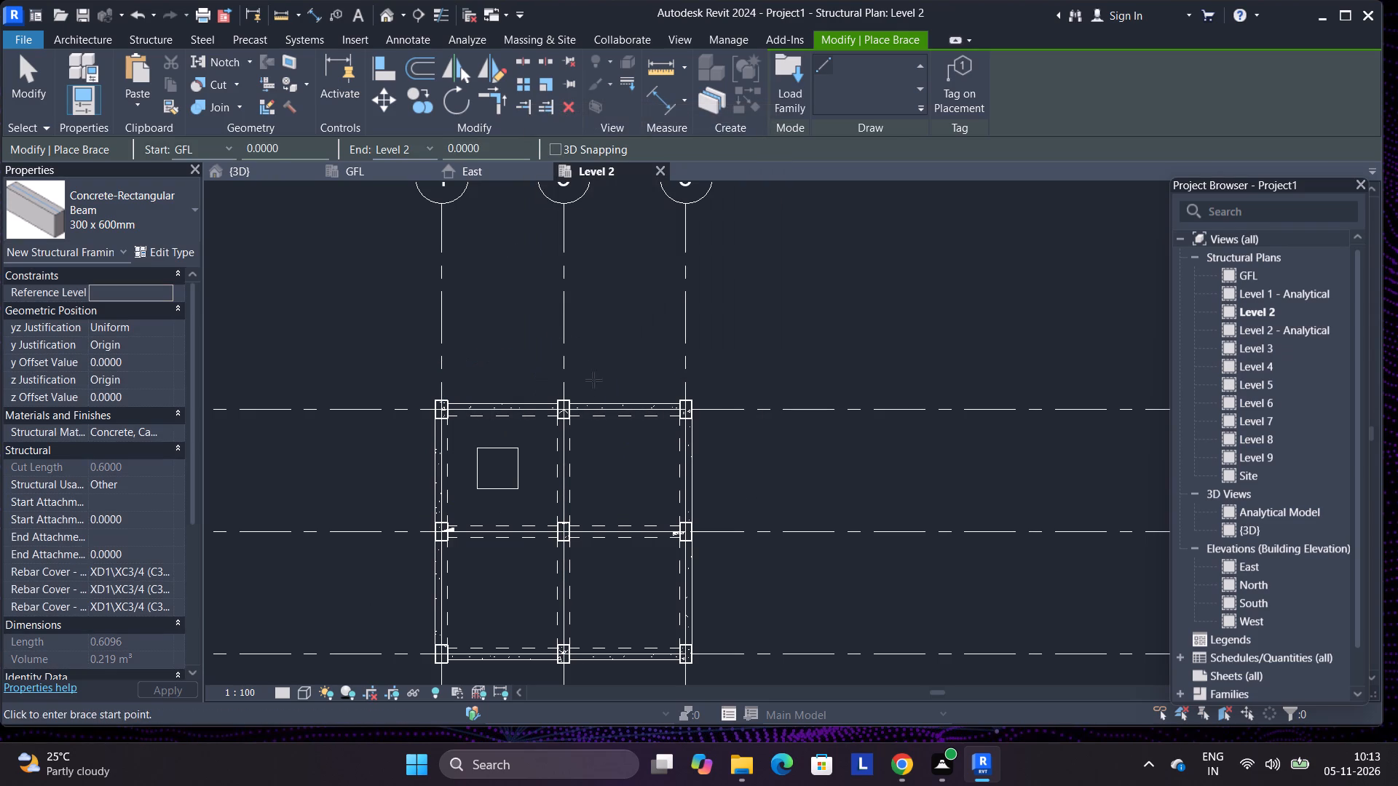
Place crossed 300 x 600mm concrete braces, starting at GFL and ending at Level 2, in both bays between the second and third vertical grid lines.
left_click(569, 413)
left_click(682, 534)
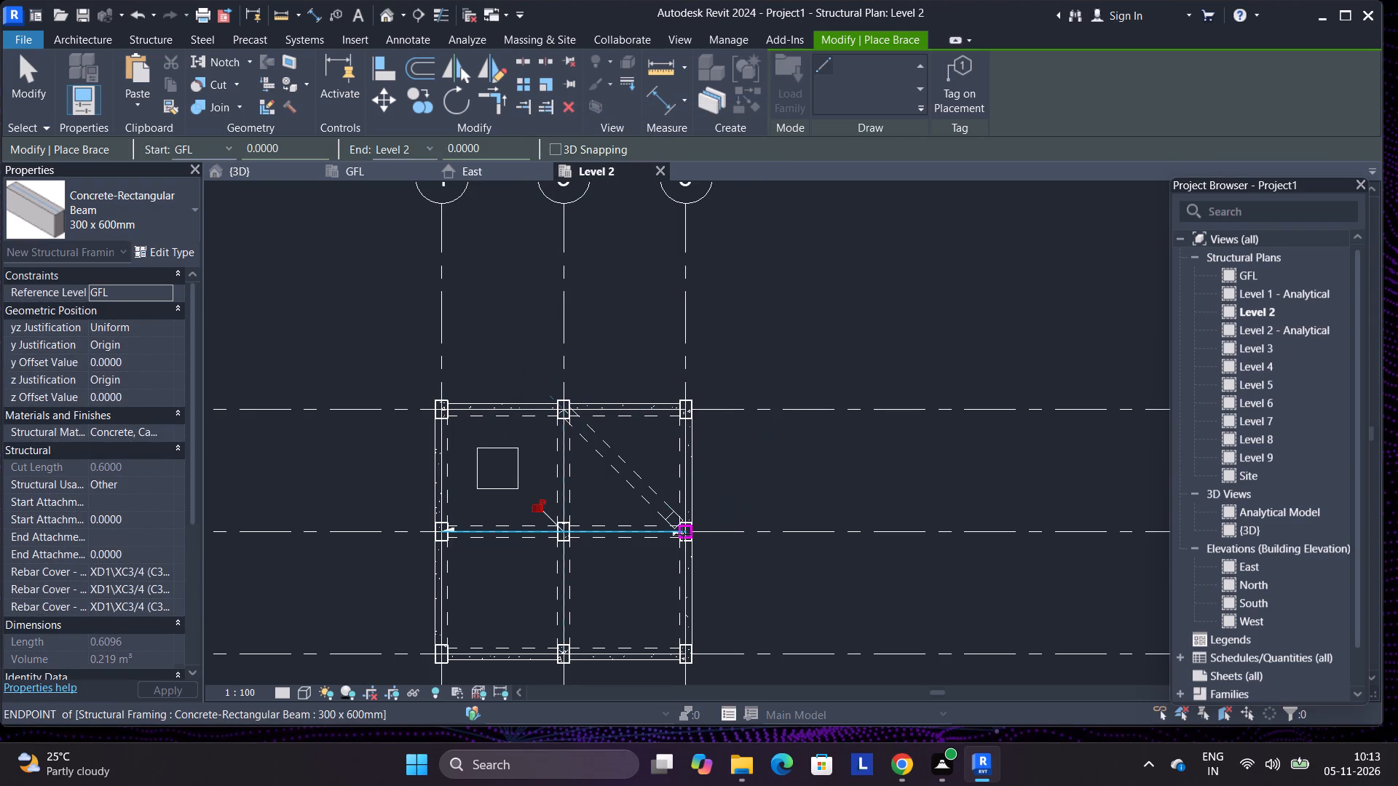
left_click(681, 407)
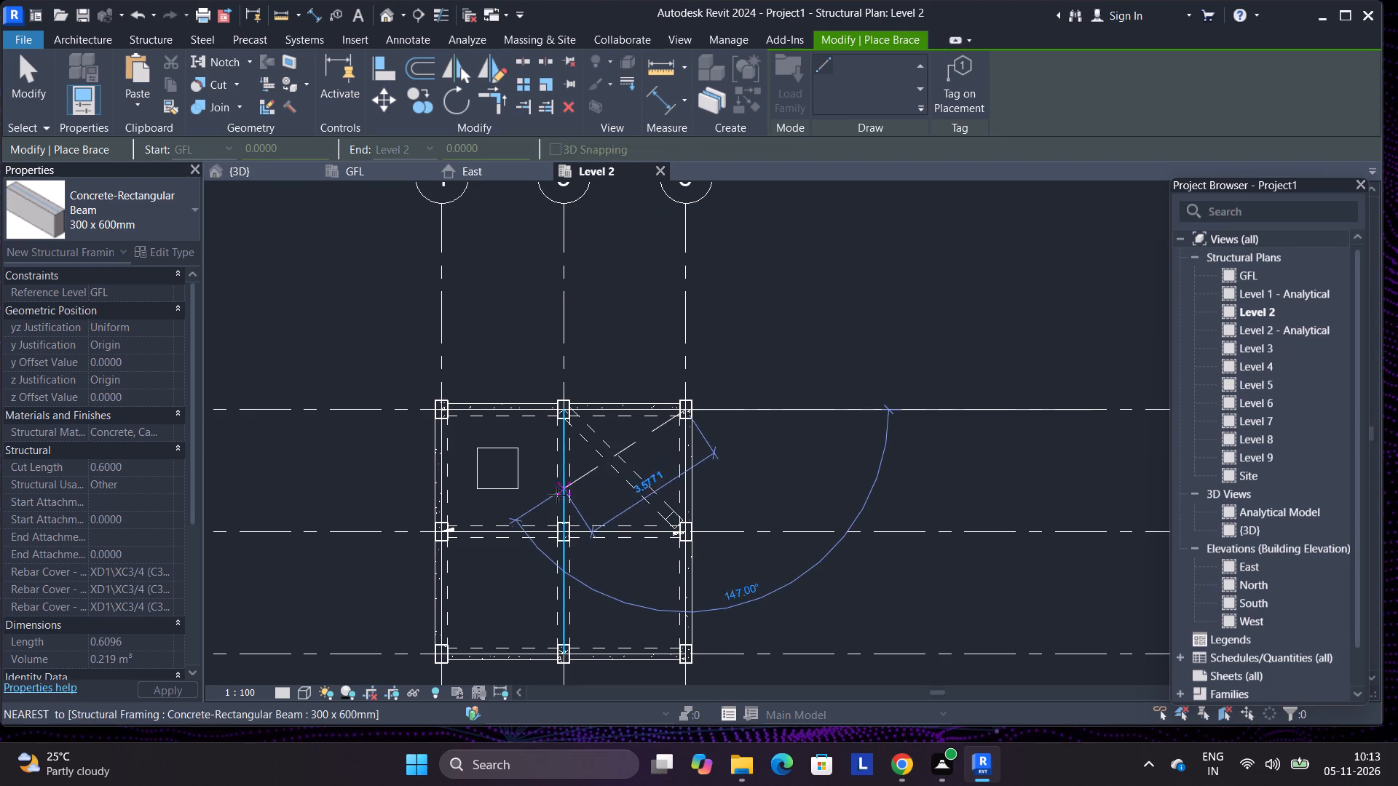
left_click(565, 528)
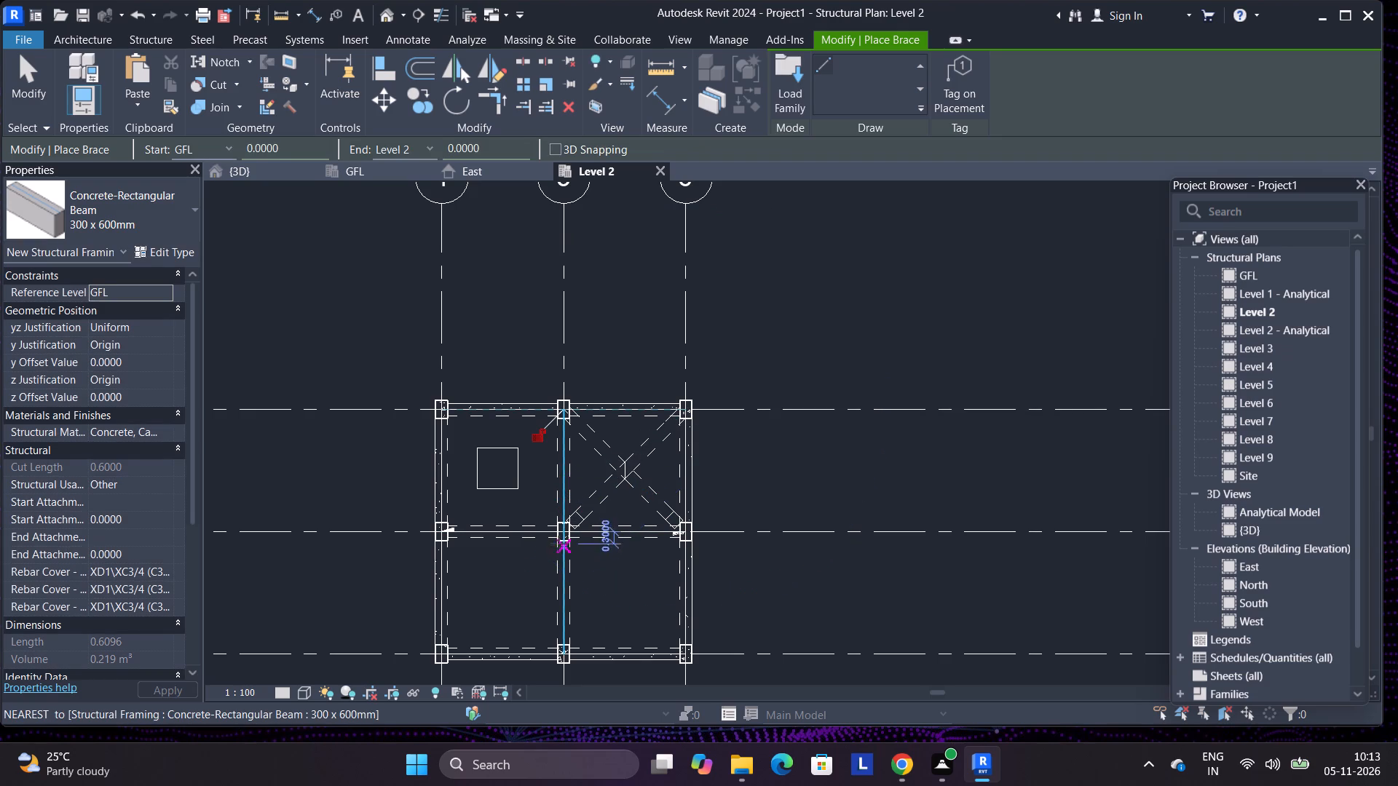
left_click(566, 532)
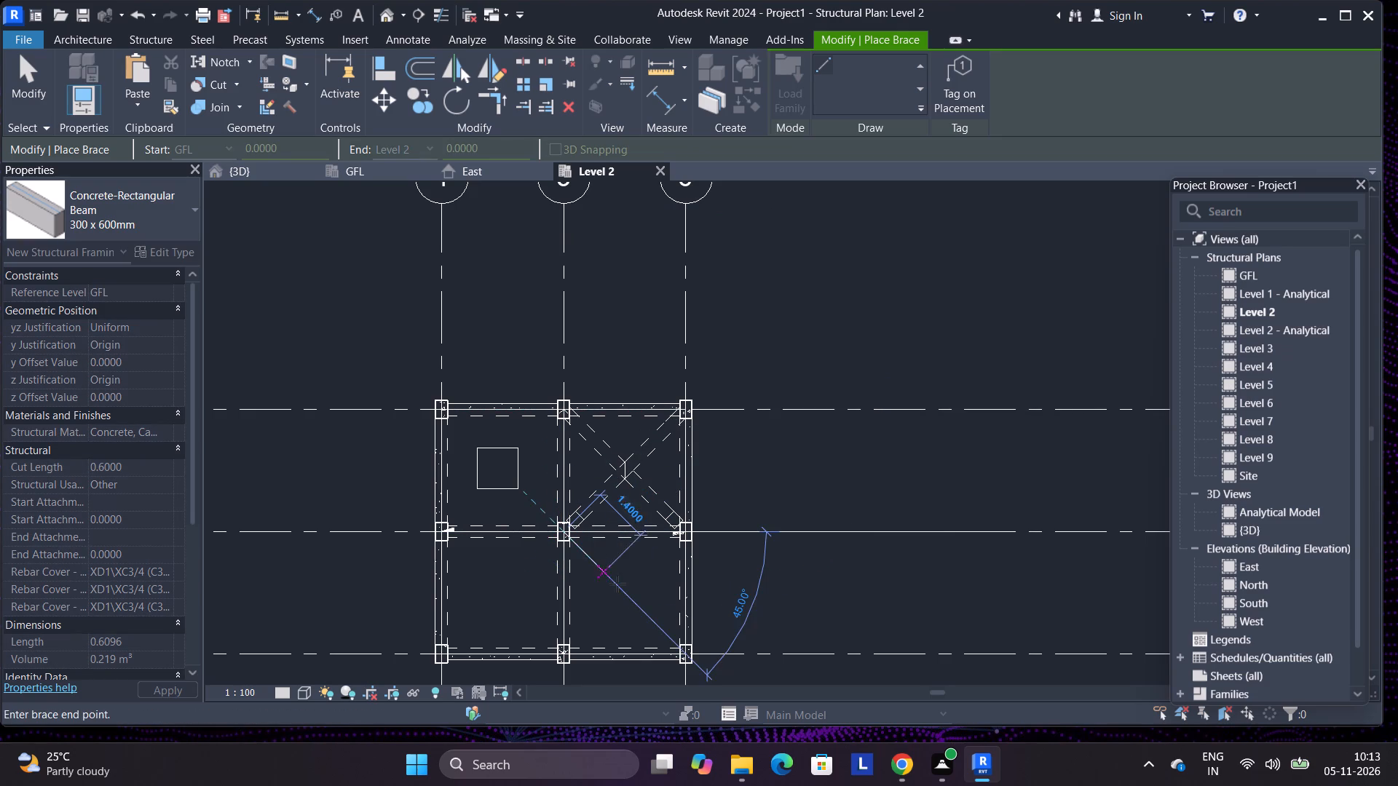
left_click(690, 654)
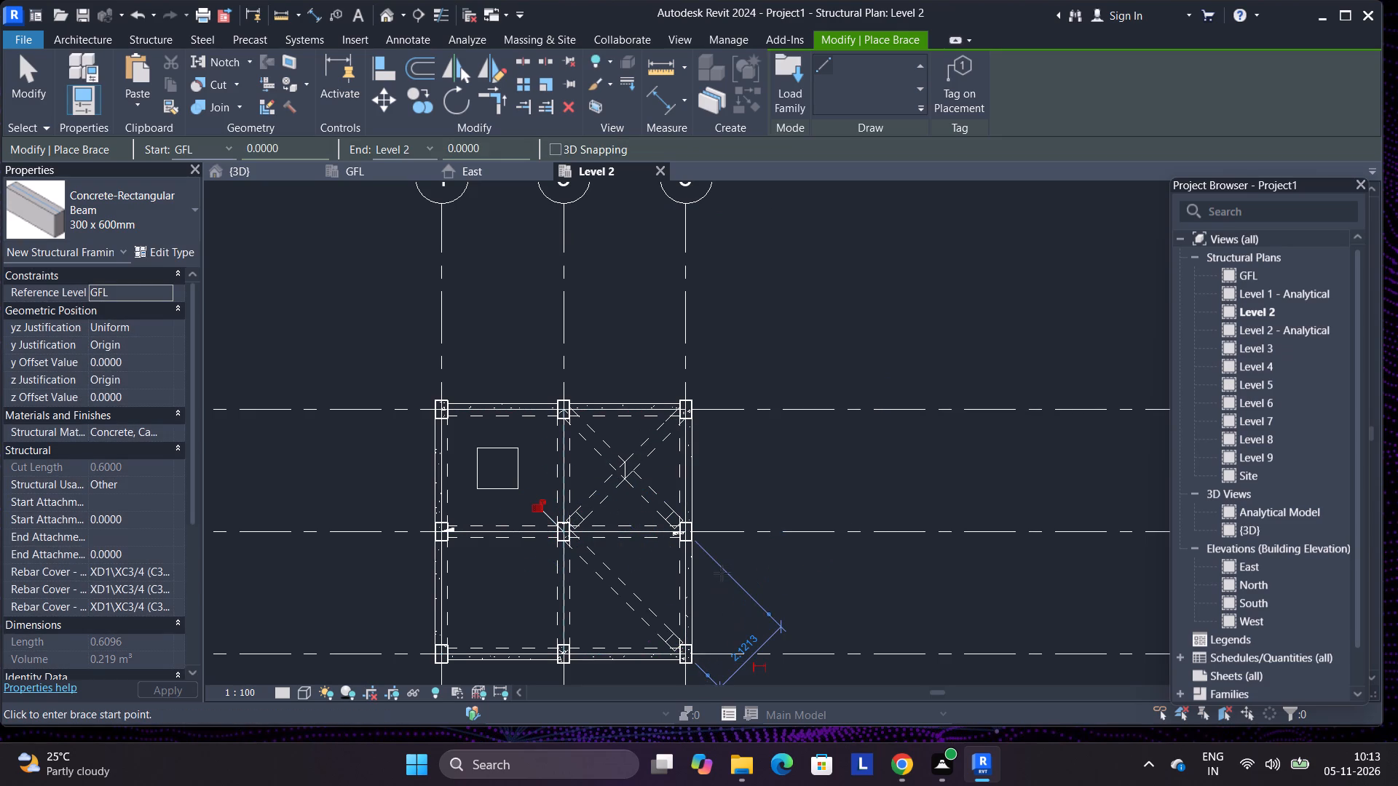
left_click(686, 531)
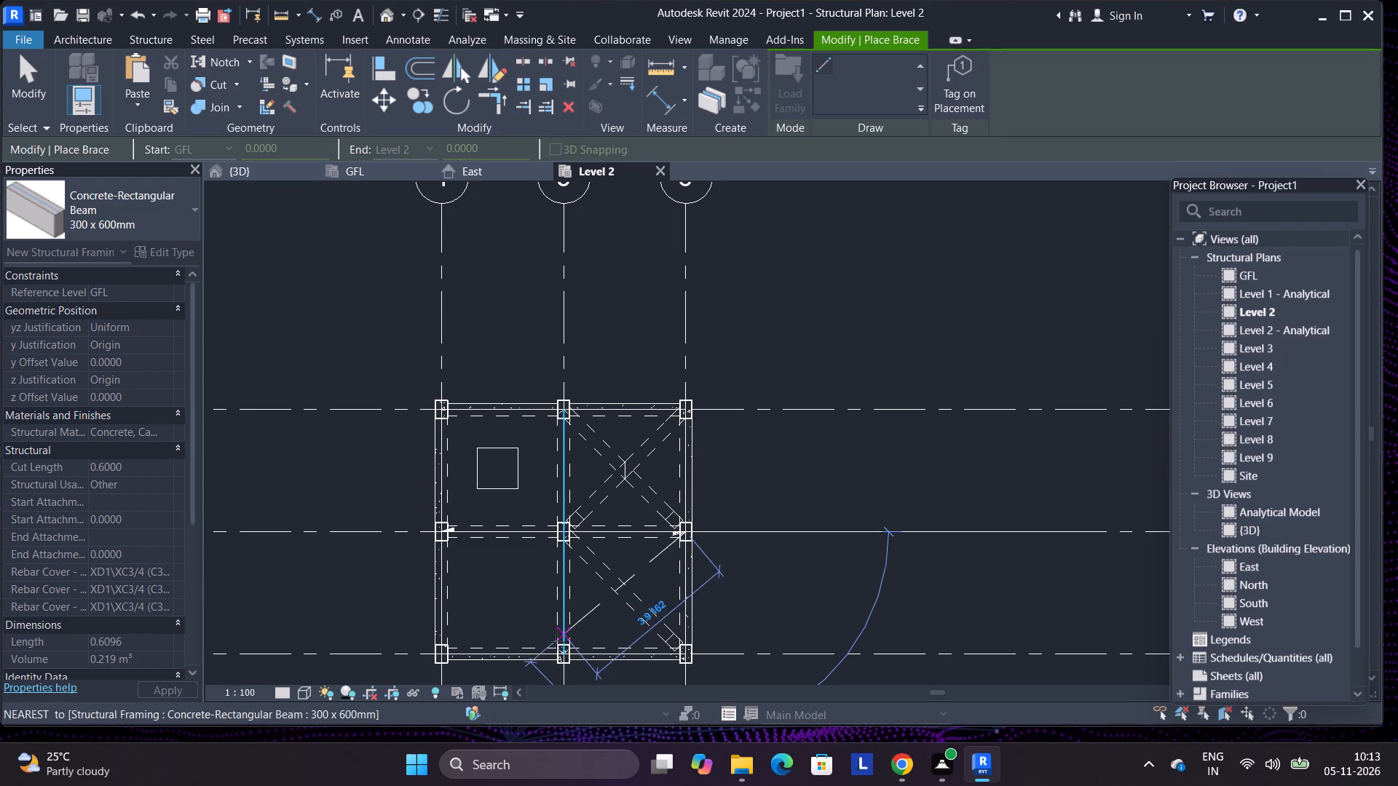
left_click(560, 650)
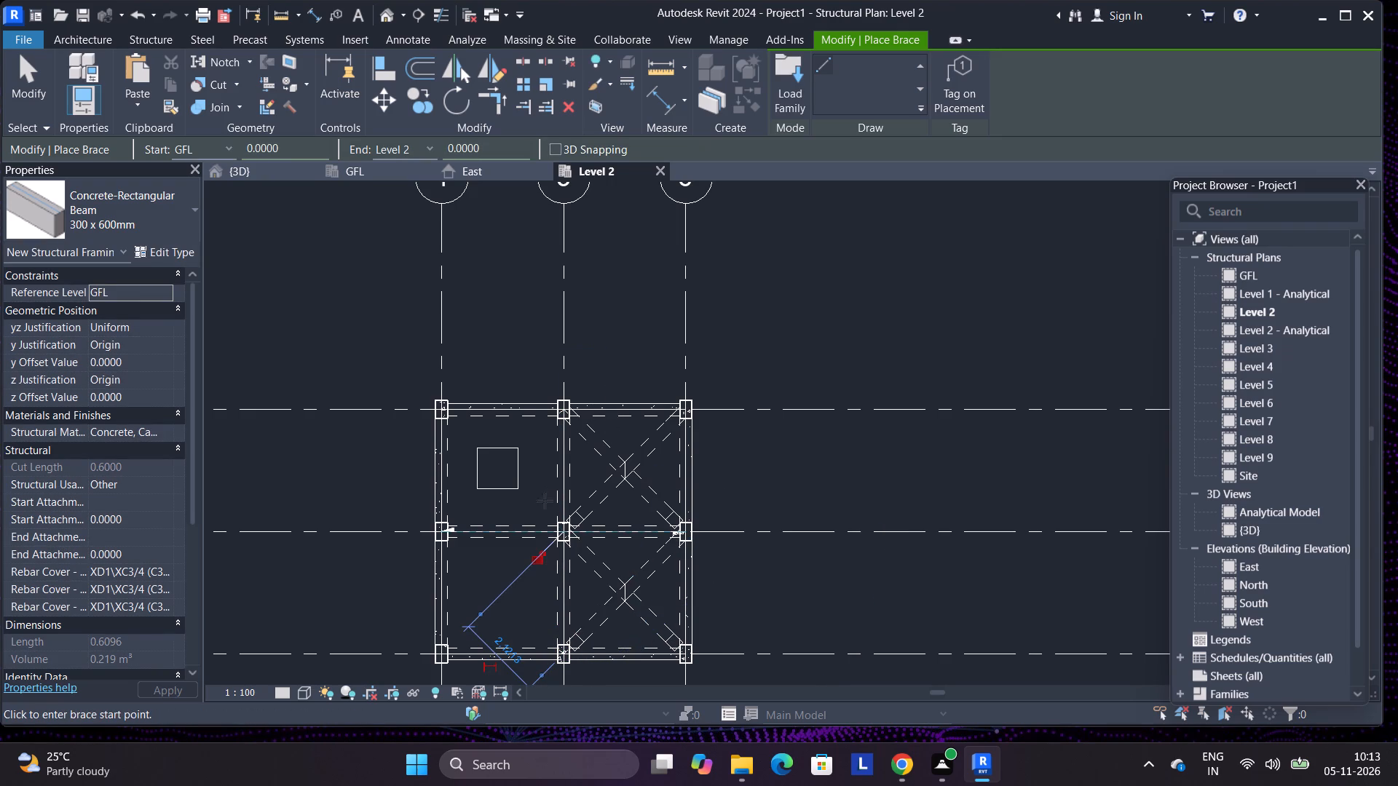
Examine the crossed braces at the base of the building in the 3D view from several sides.
left_click(239, 173)
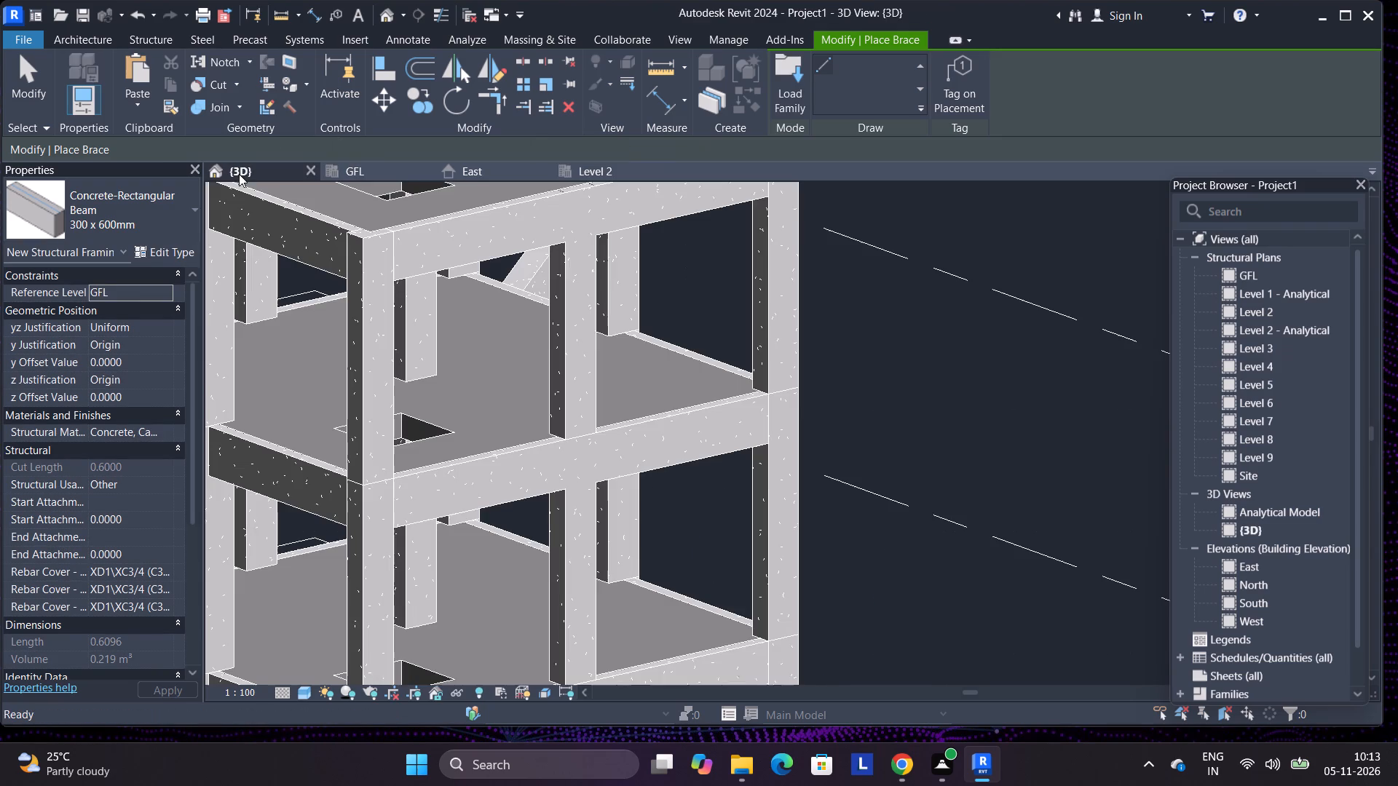
scroll(378, 300, "down", 4)
scroll(513, 309, "down", 5)
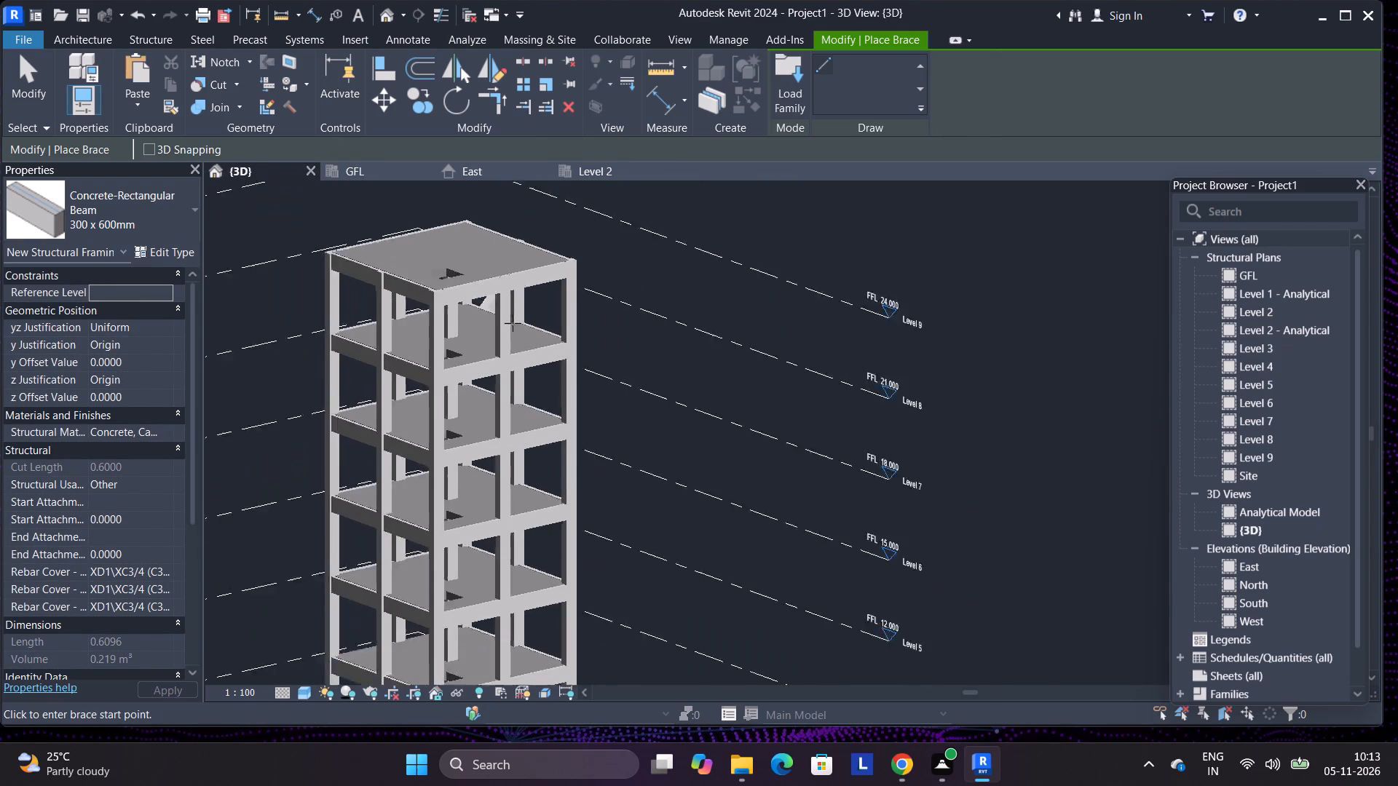
middle_click_drag(533, 382, 494, 405, "shift")
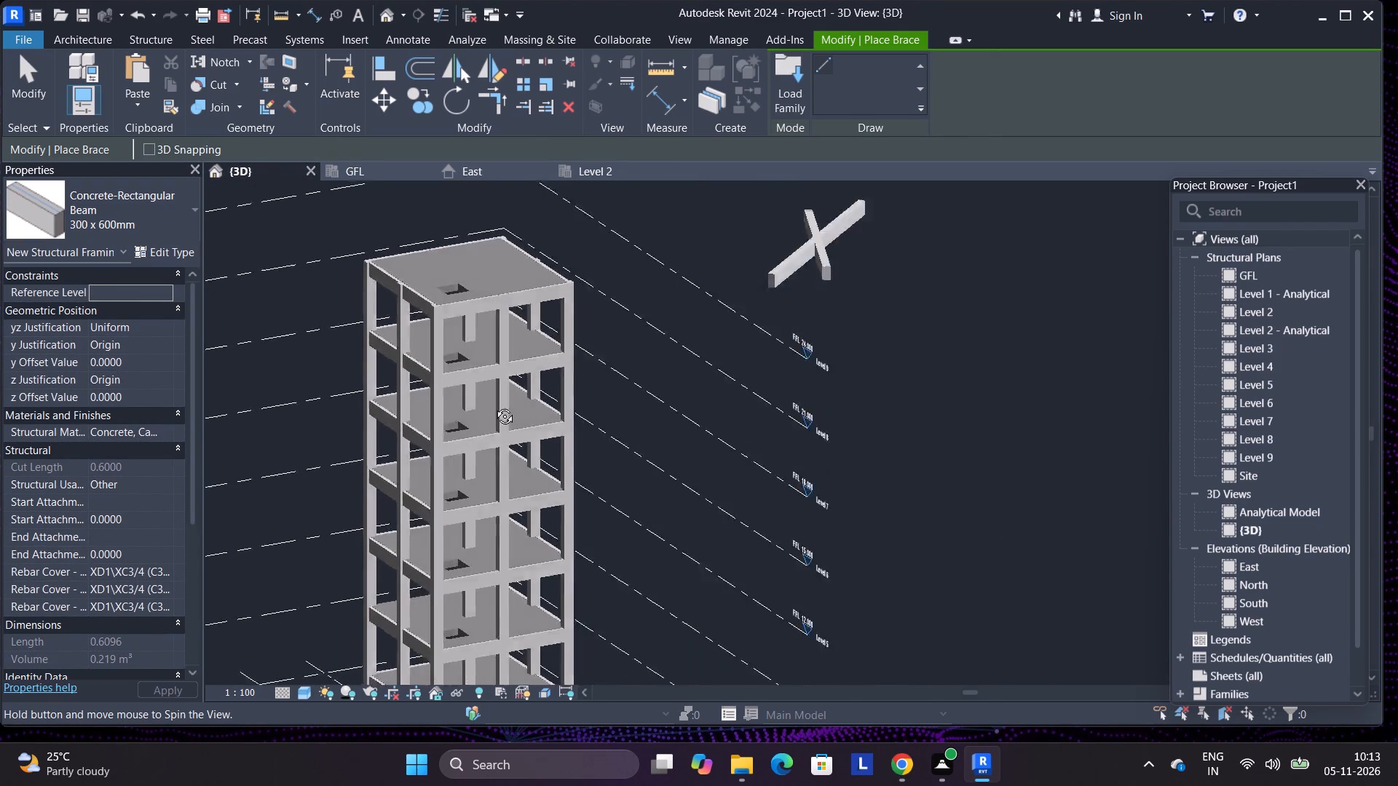
middle_click_drag(494, 405, 494, 285, "shift")
scroll(527, 290, "down", 1, "shift")
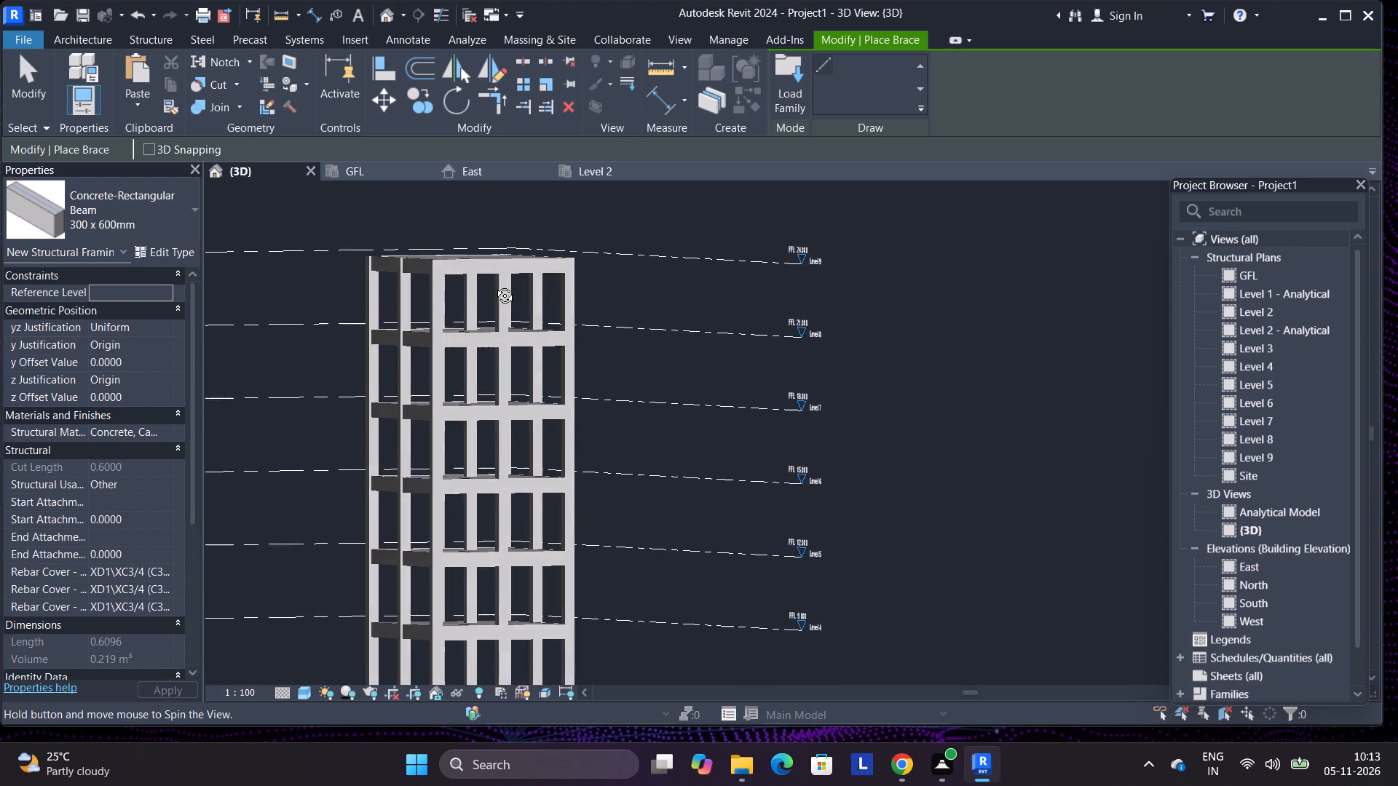
middle_click_drag(494, 285, 504, 272, "shift")
middle_click_drag(646, 400, 496, 395)
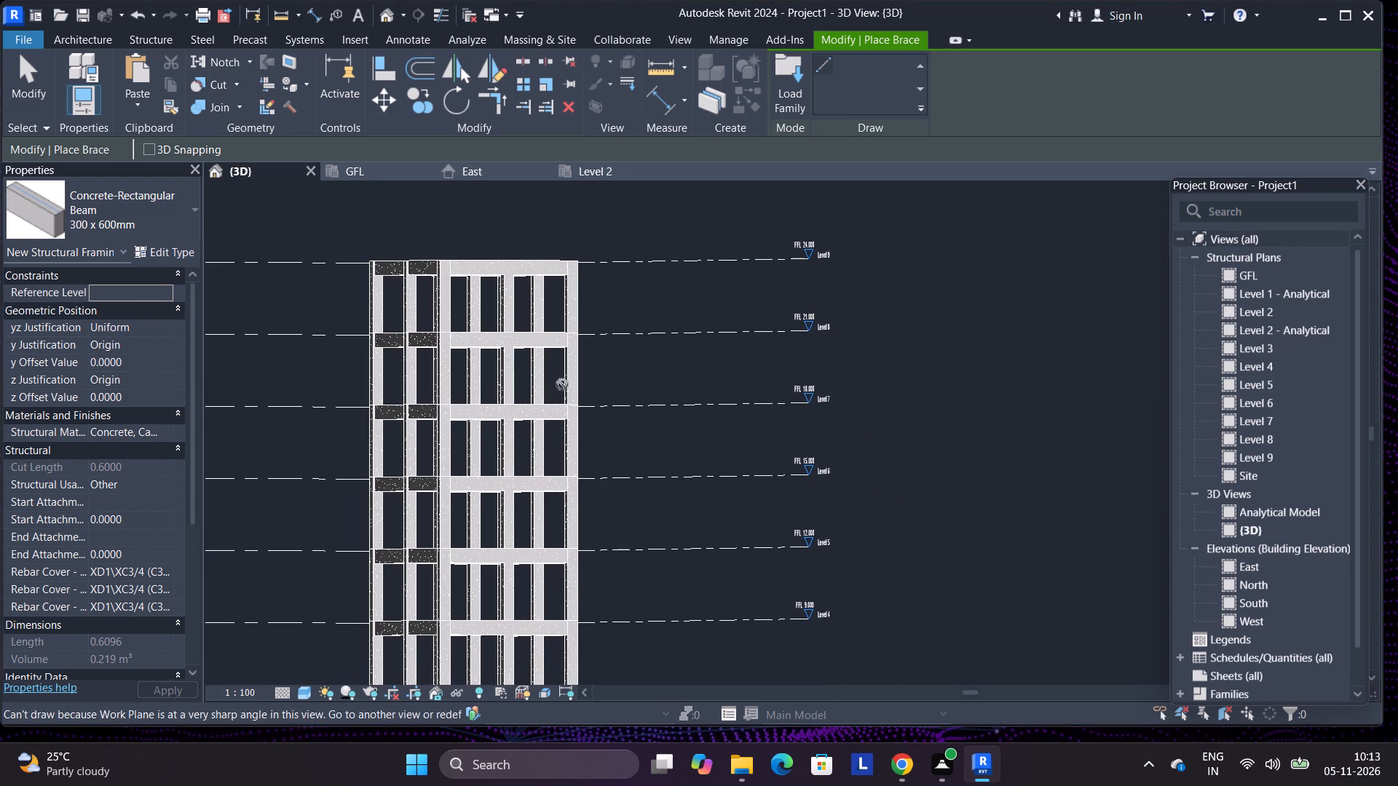
middle_click_drag(562, 384, 343, 369, "shift")
middle_click_drag(735, 391, 661, 476, "shift")
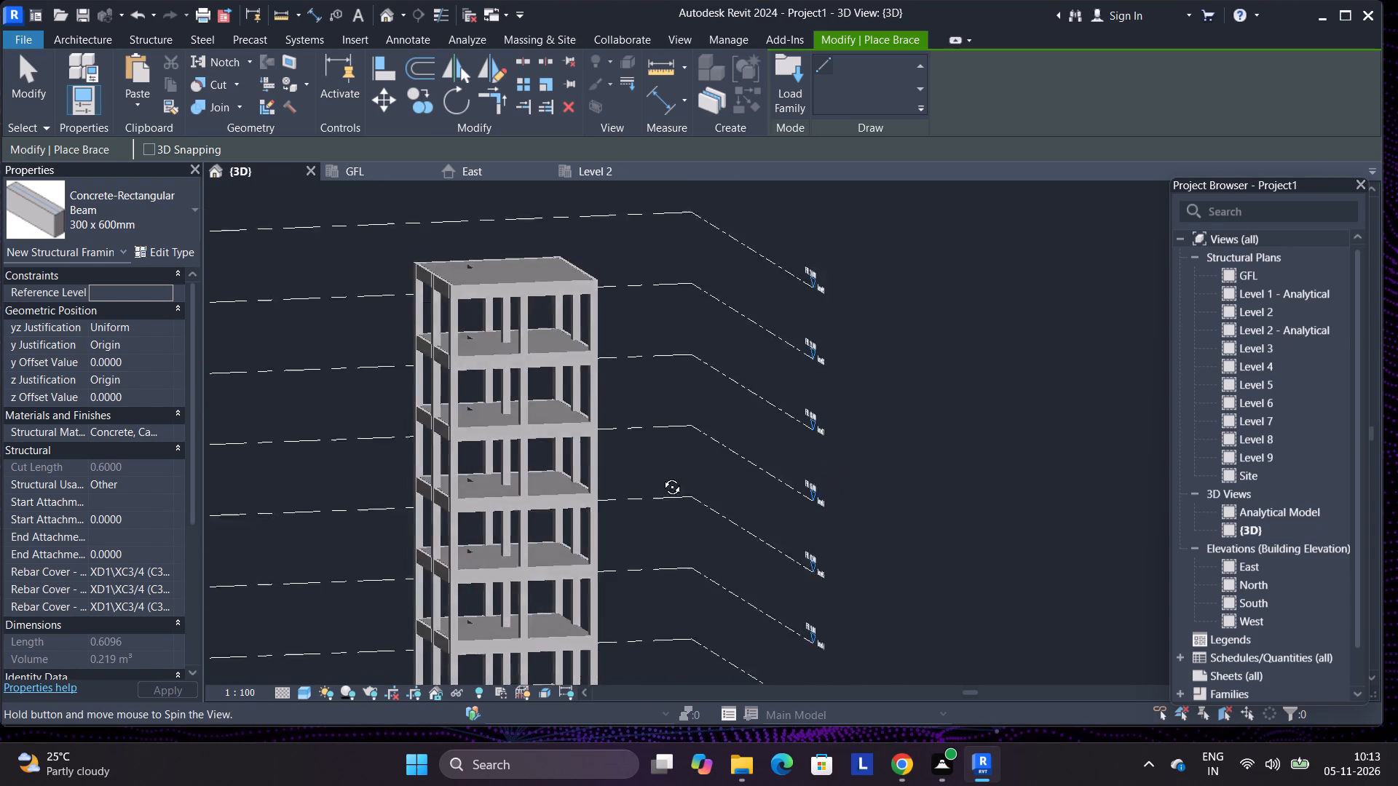
middle_click_drag(661, 476, 644, 508, "shift")
middle_click_drag(642, 501, 639, 471, "shift")
scroll(639, 428, "down", 1, "shift")
scroll(639, 472, "up", 1)
scroll(652, 459, "down", 4)
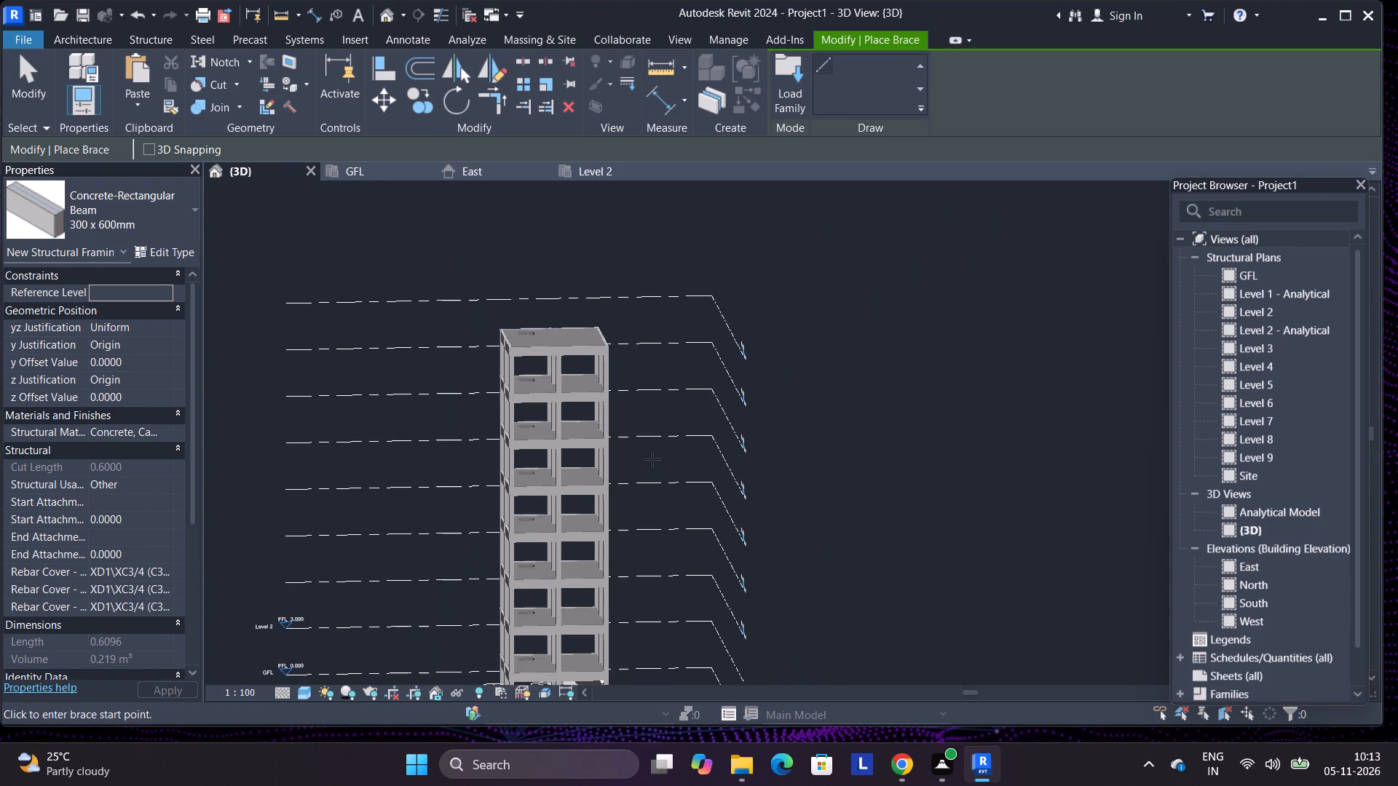
scroll(652, 459, "down", 2)
scroll(612, 665, "up", 7)
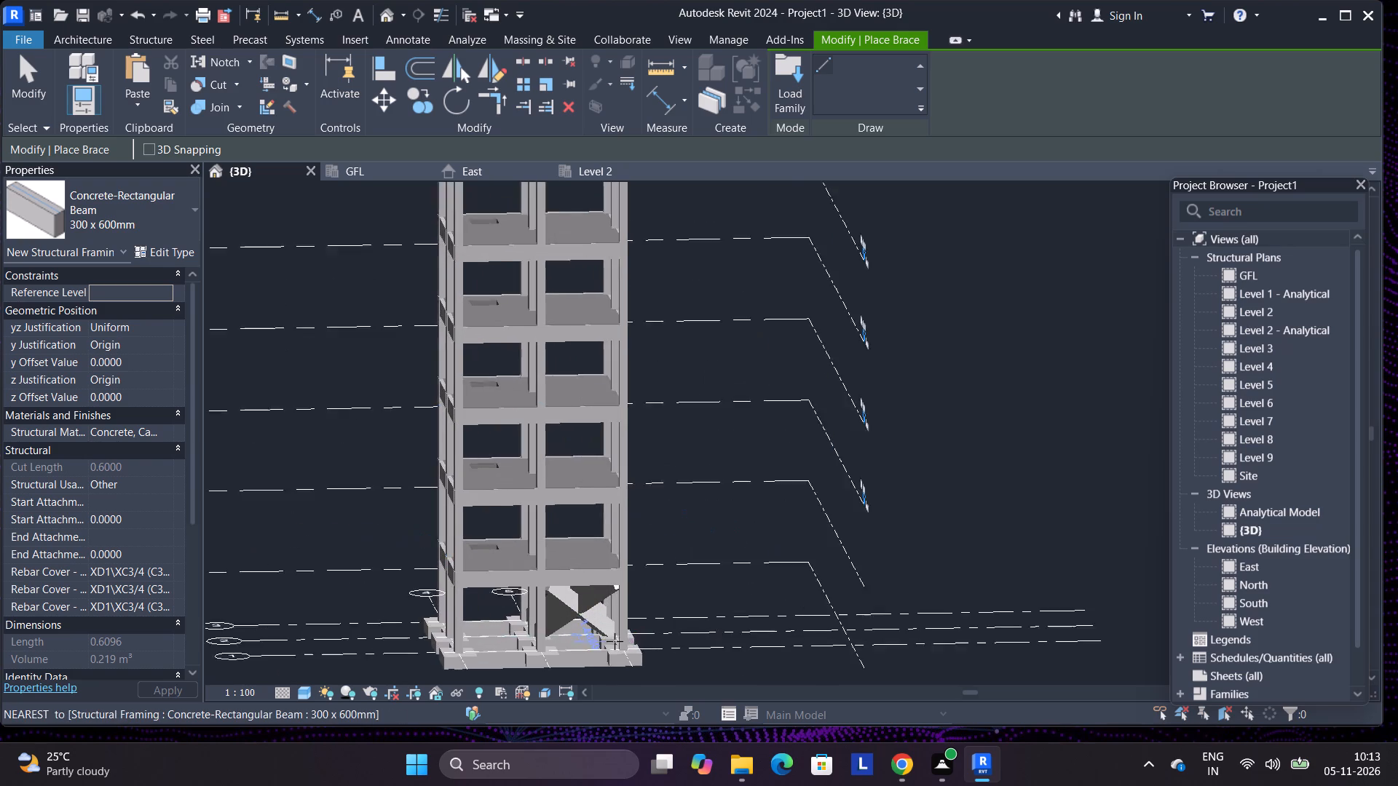
scroll(615, 641, "up", 2)
middle_click_drag(635, 610, 545, 600, "shift")
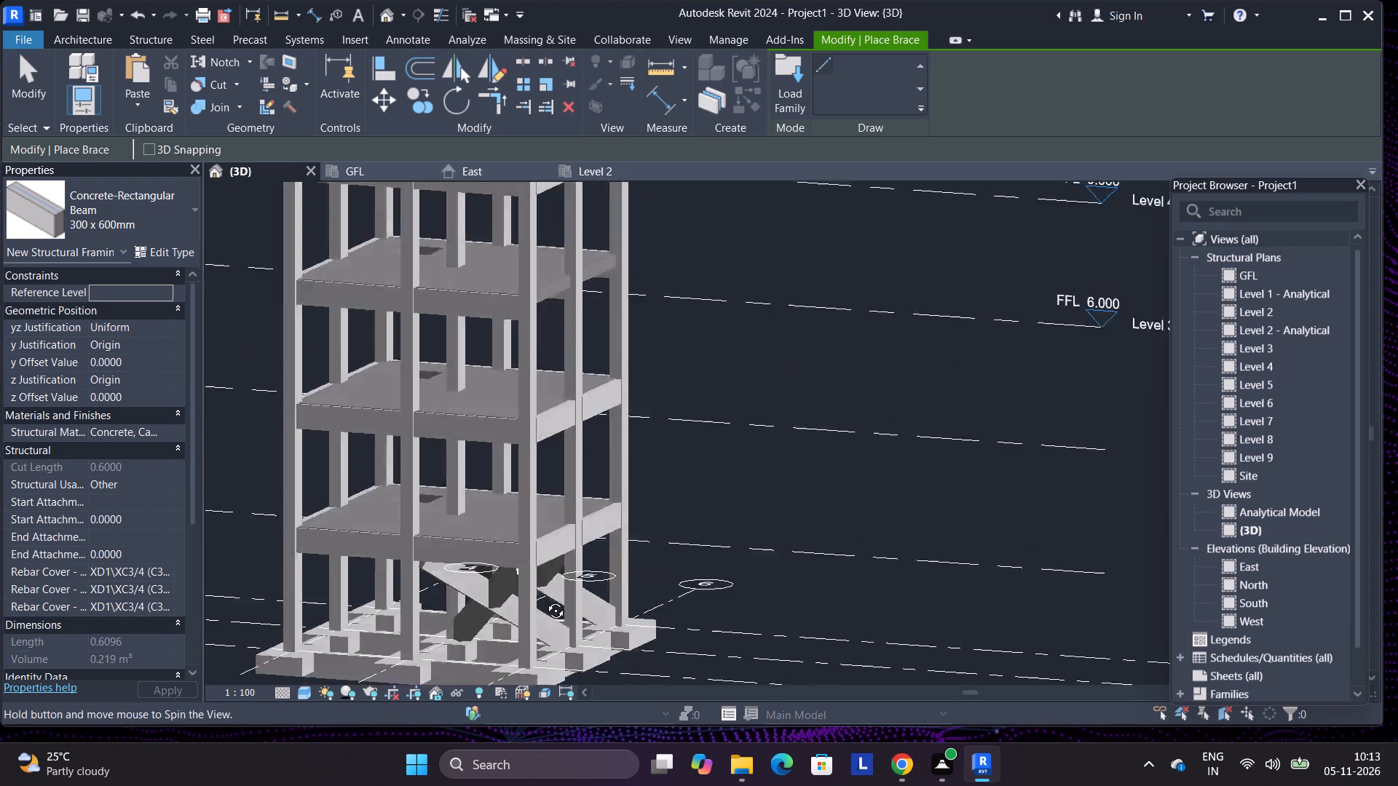
middle_click_drag(545, 600, 438, 592, "shift")
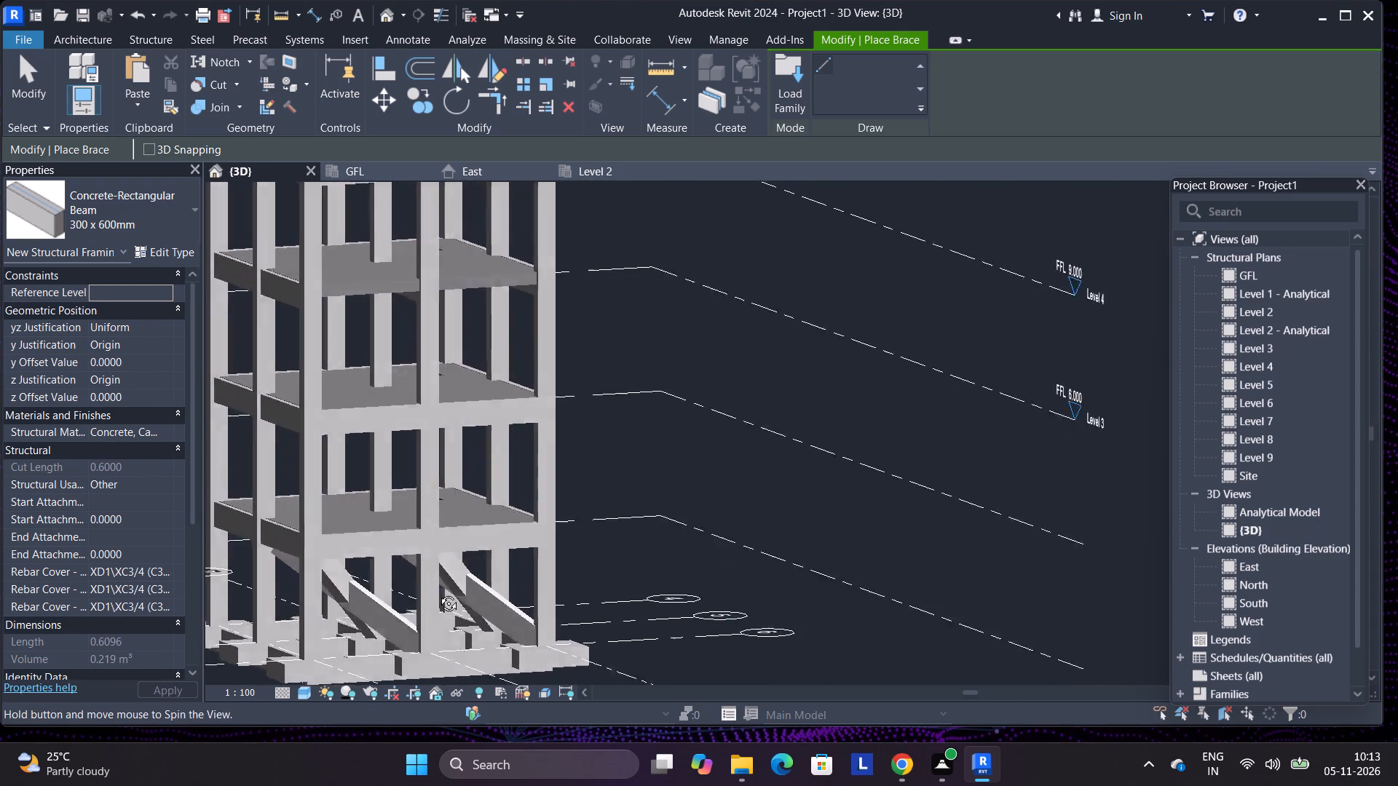
middle_click_drag(438, 592, 499, 575, "shift")
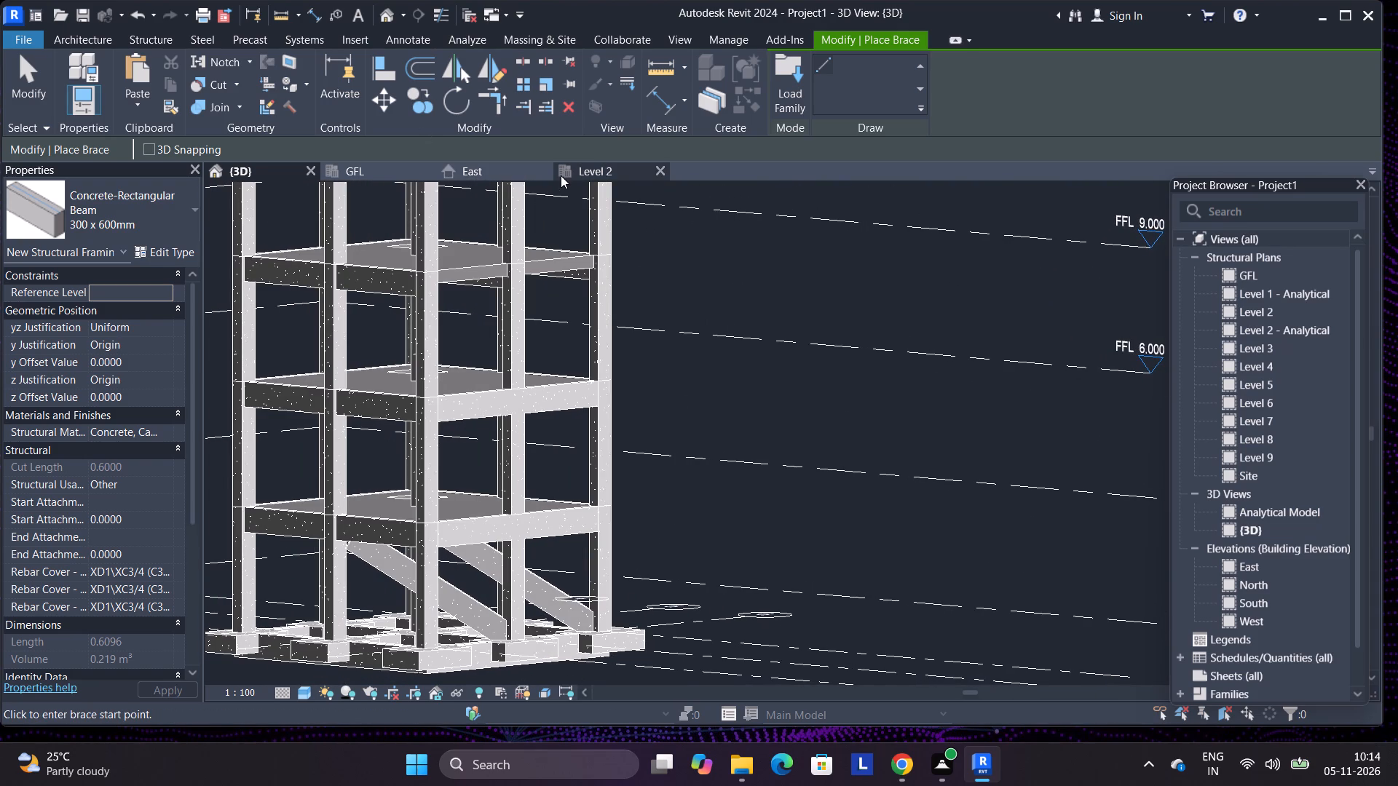
In the Level 2 structural plan, end brace placement and delete the two crossed braces in the upper bay between the second and third vertical grid lines.
left_click(561, 175)
right_click(627, 470)
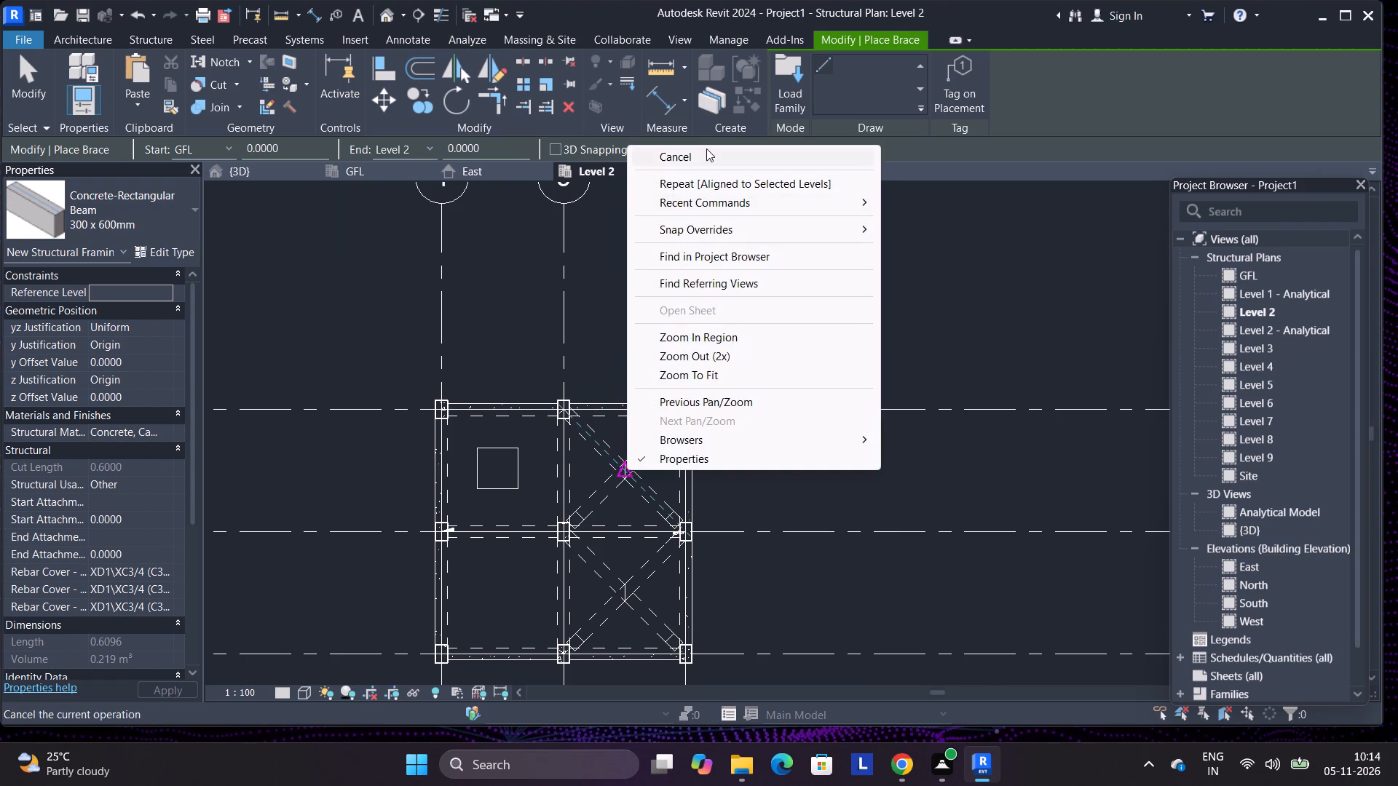
left_click(701, 159)
left_click_drag(659, 471, 616, 450)
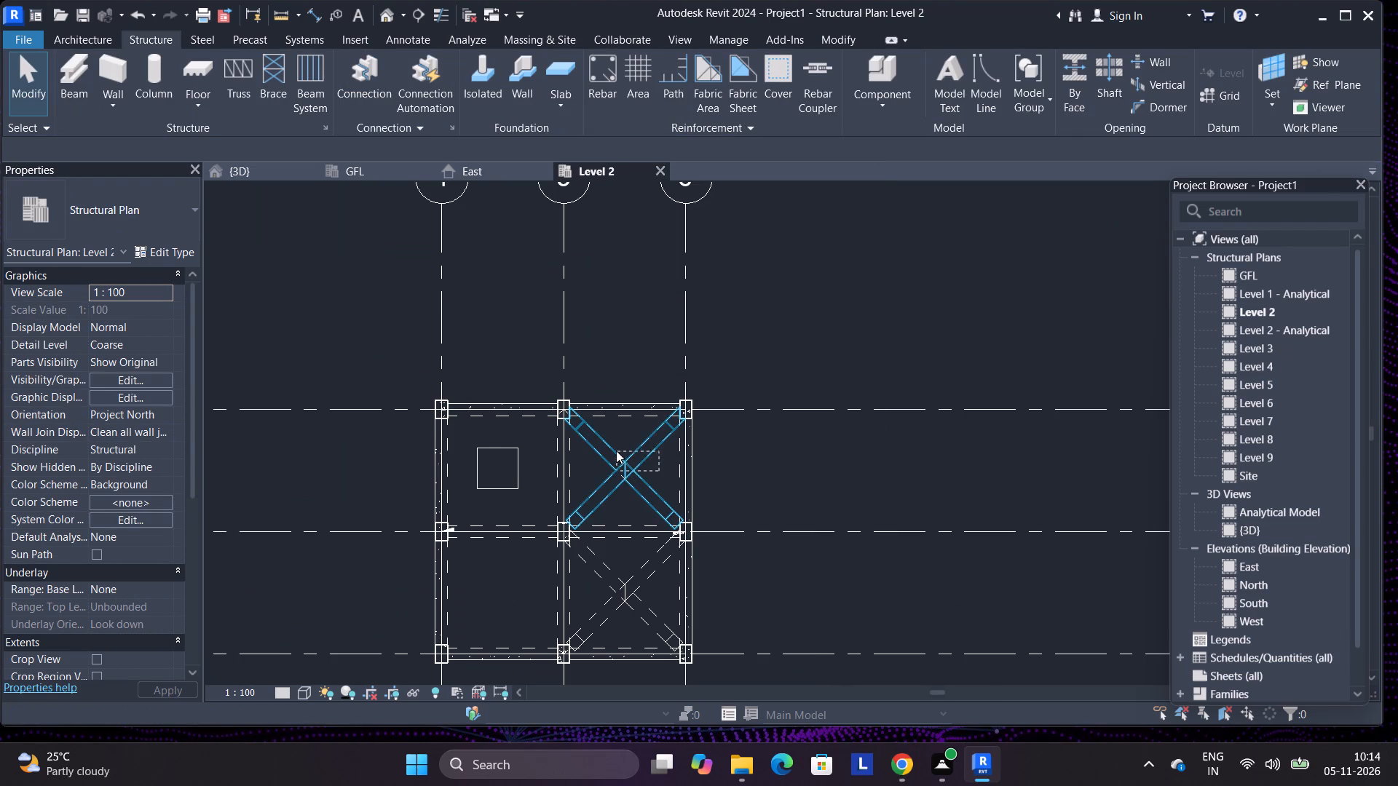
left_click_drag(616, 450, 616, 450)
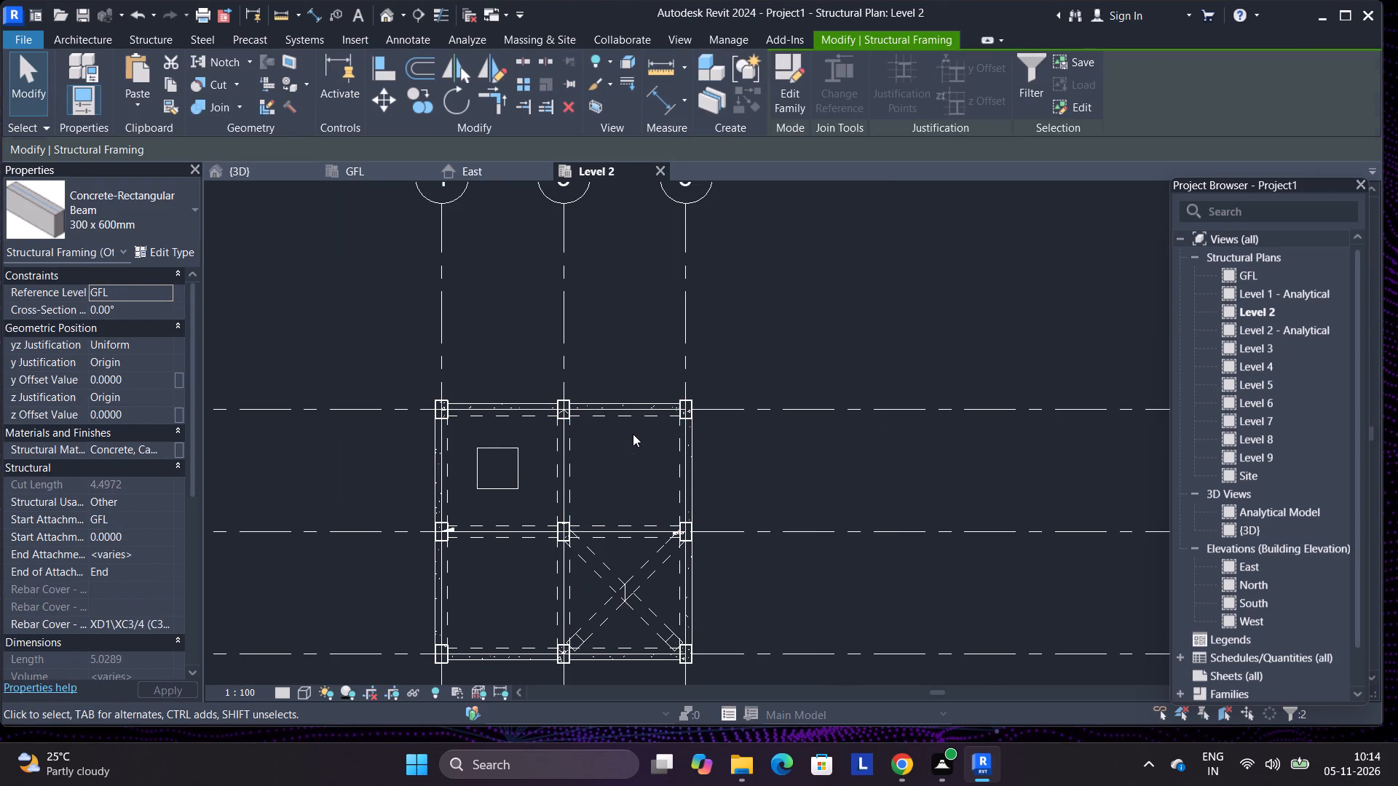
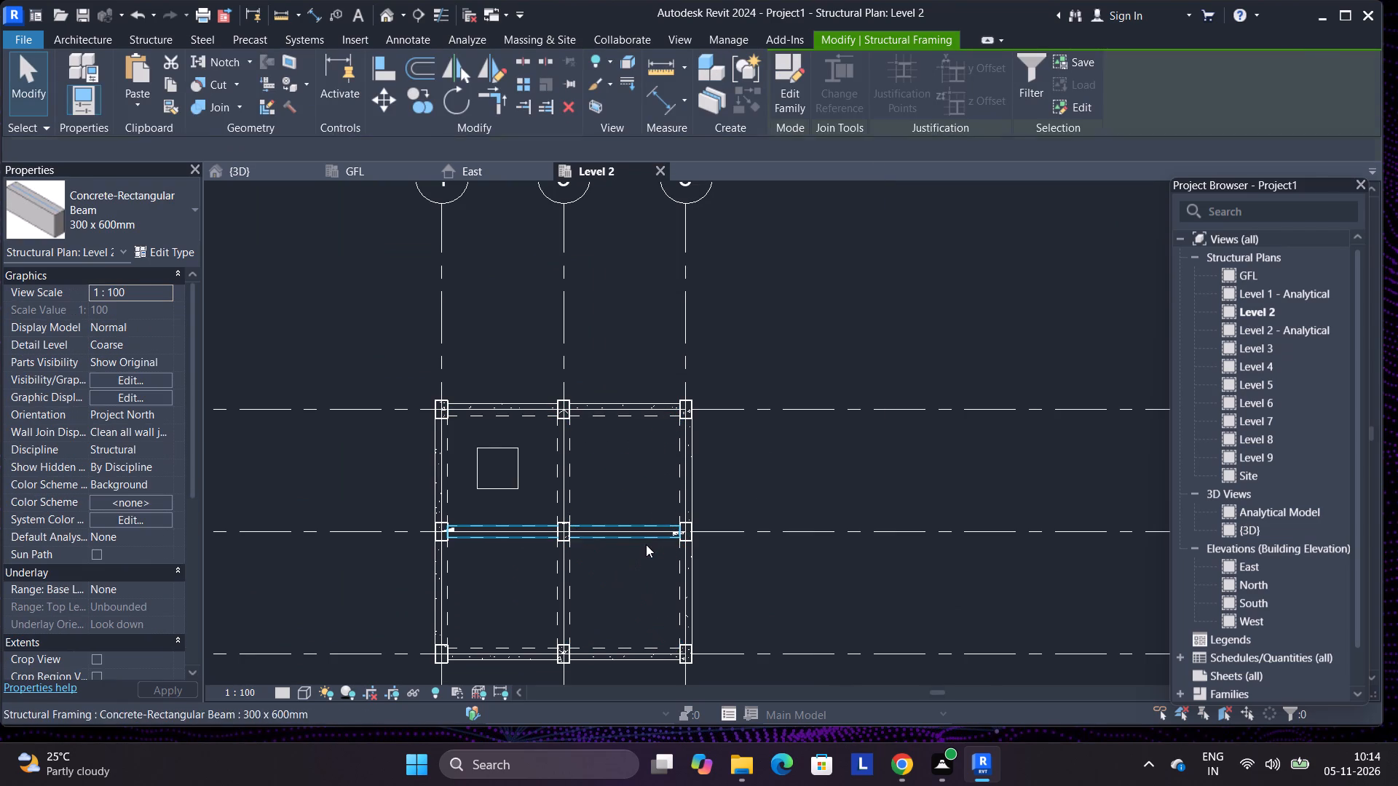
In the Level 2 structural plan, set the work plane by picking the face of the 300 x 600mm beam along the third vertical grid line.
left_click(692, 453)
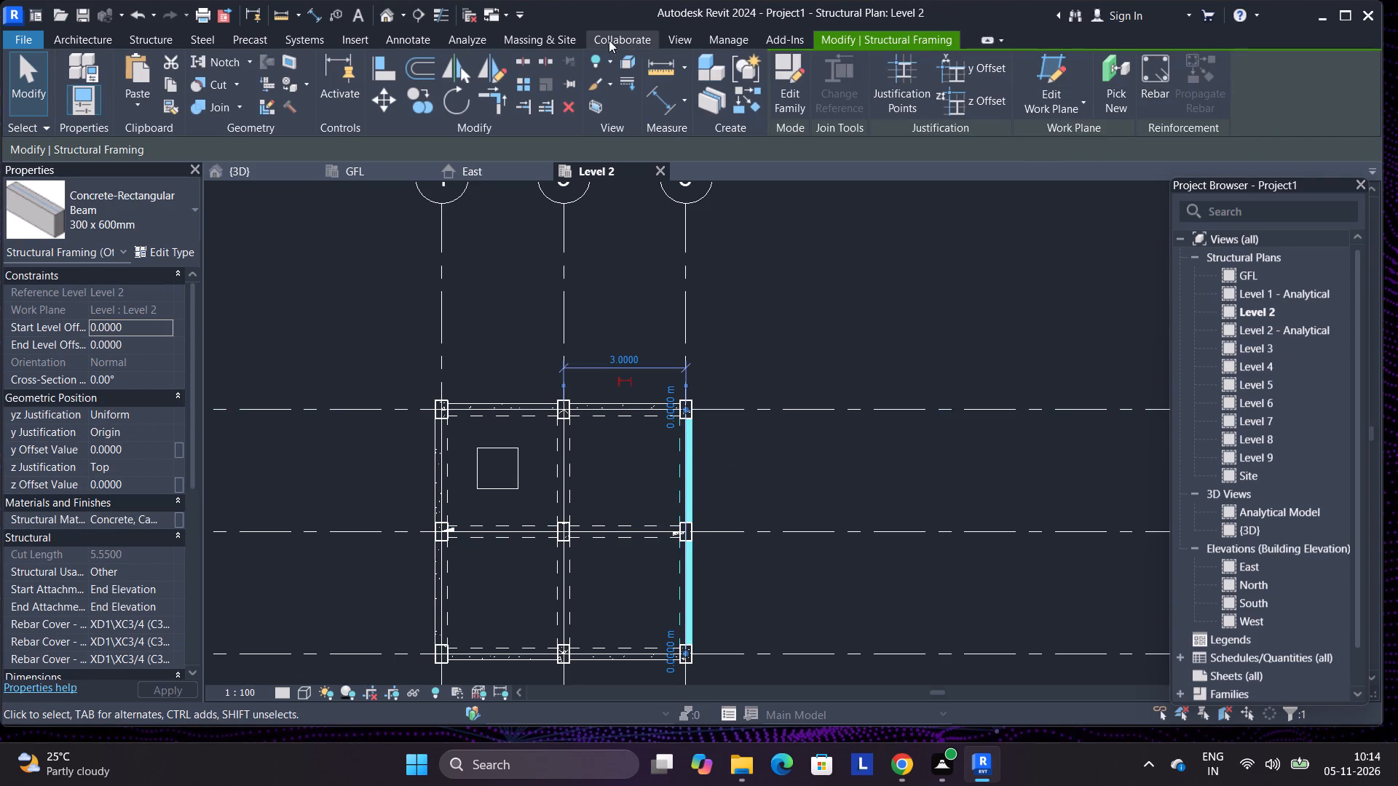
left_click(173, 41)
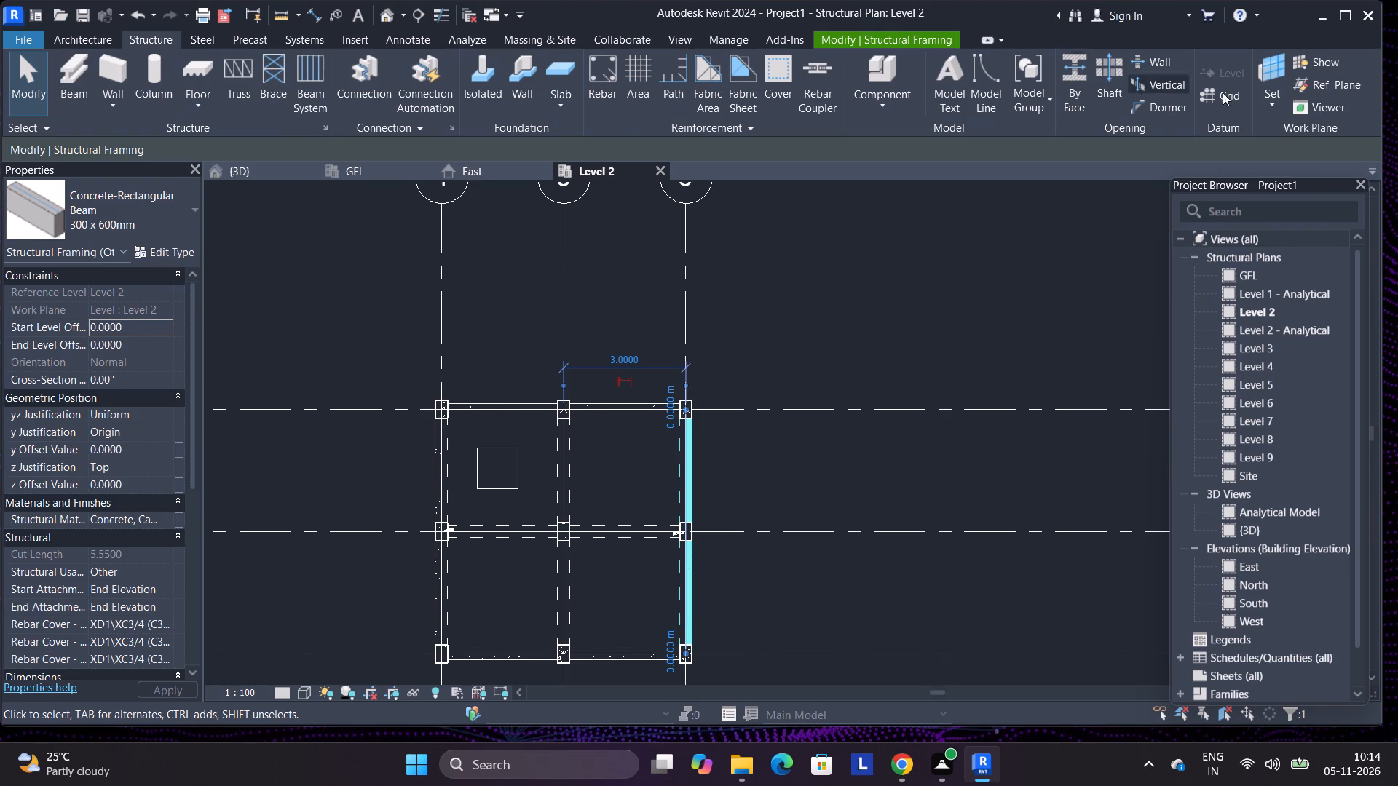
left_click(1262, 81)
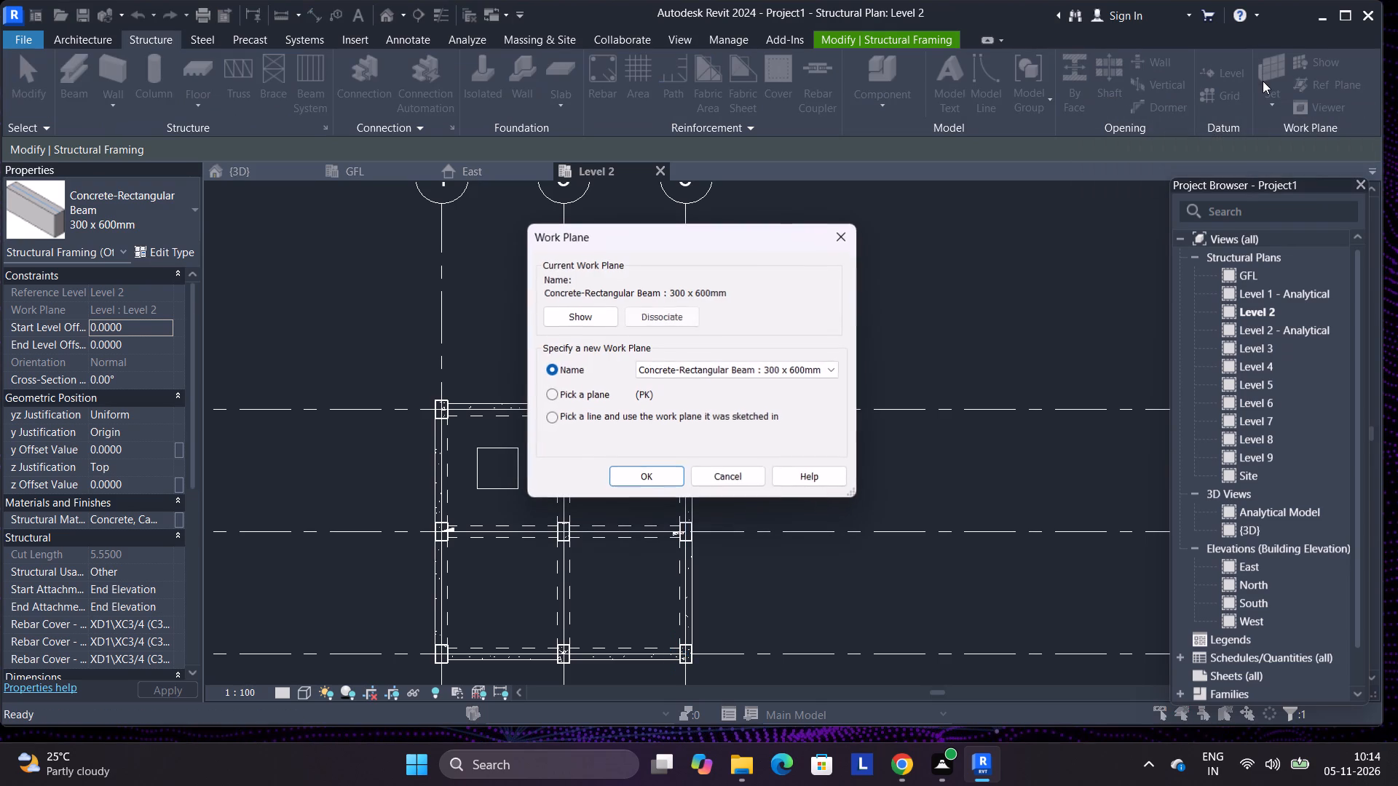
left_click(612, 398)
left_click(641, 480)
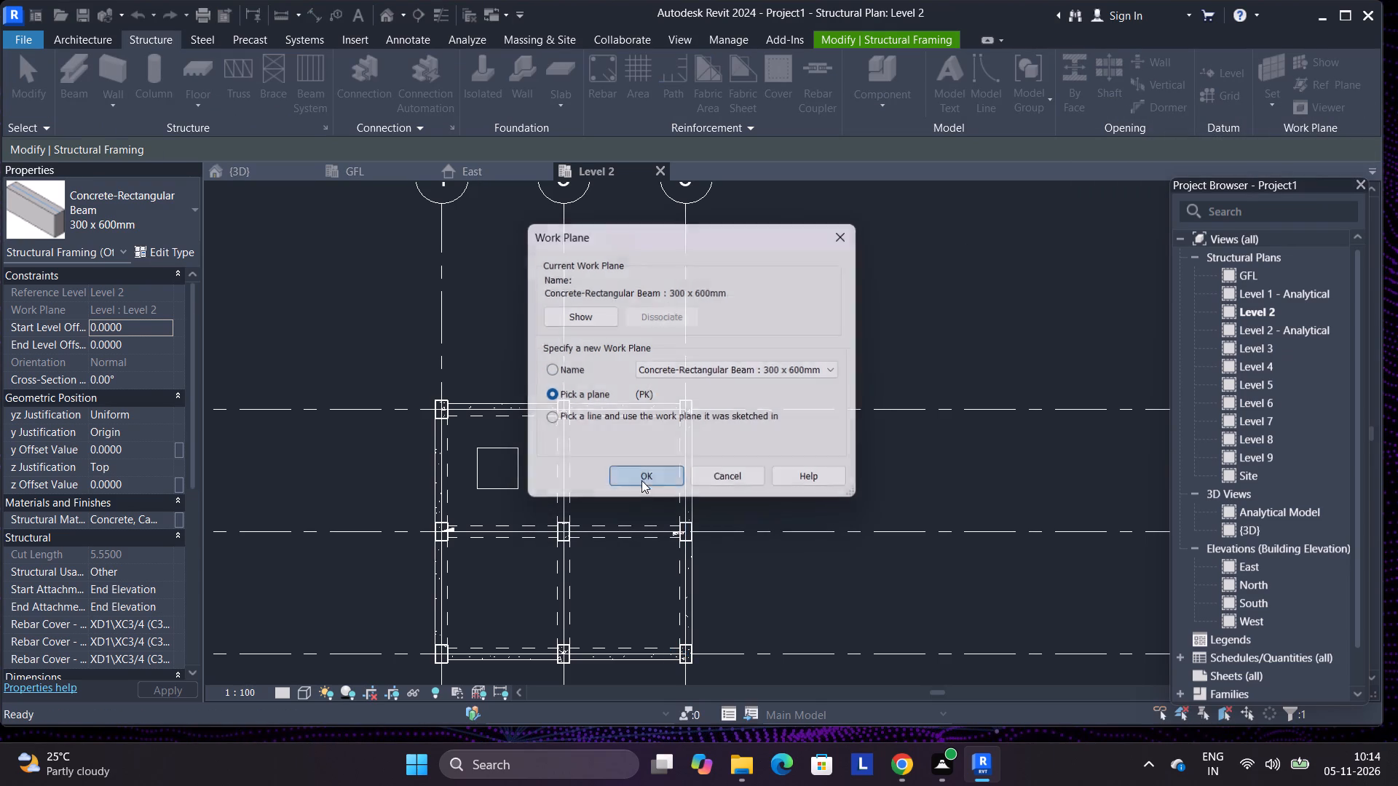
left_click(692, 477)
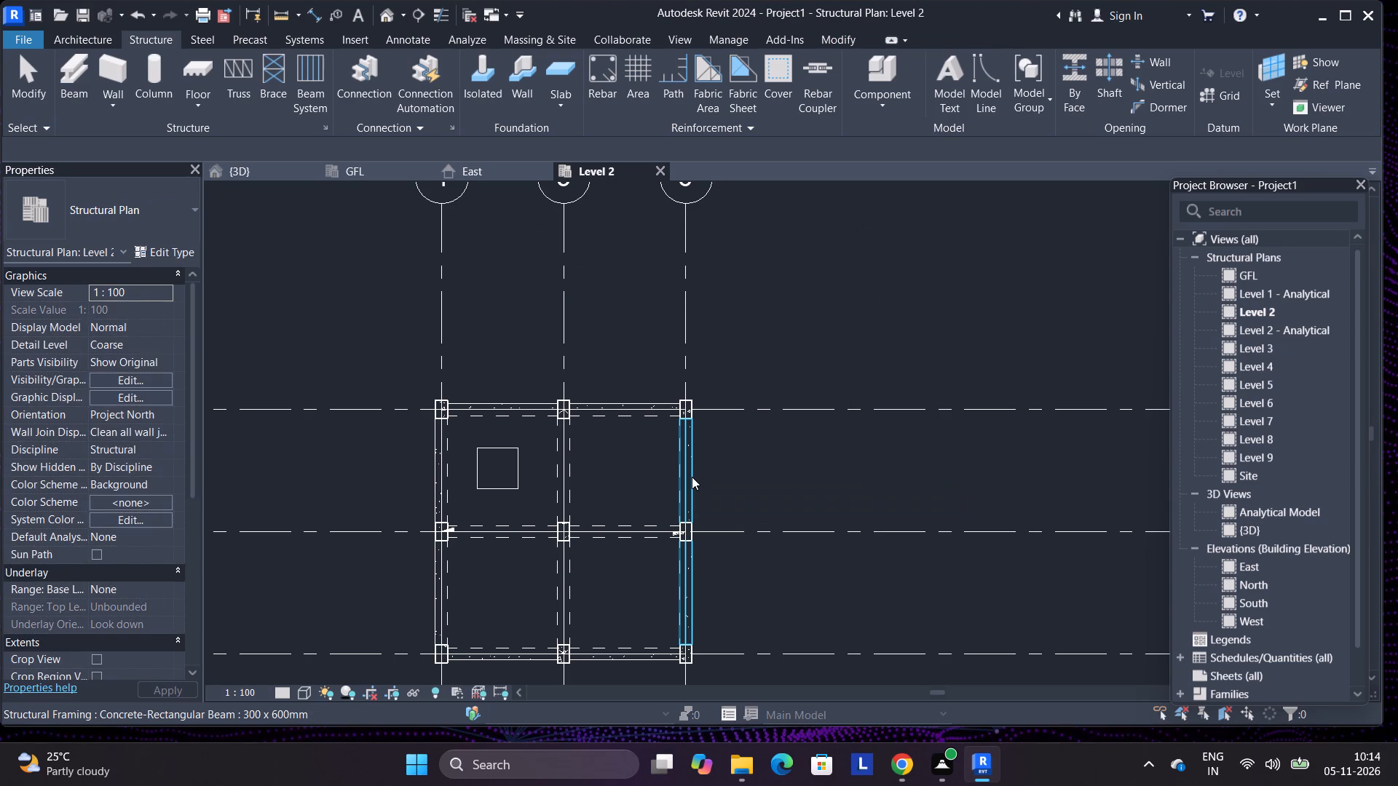
Close the existing 3D view and reopen the default 3D view.
scroll(696, 496, "up", 5)
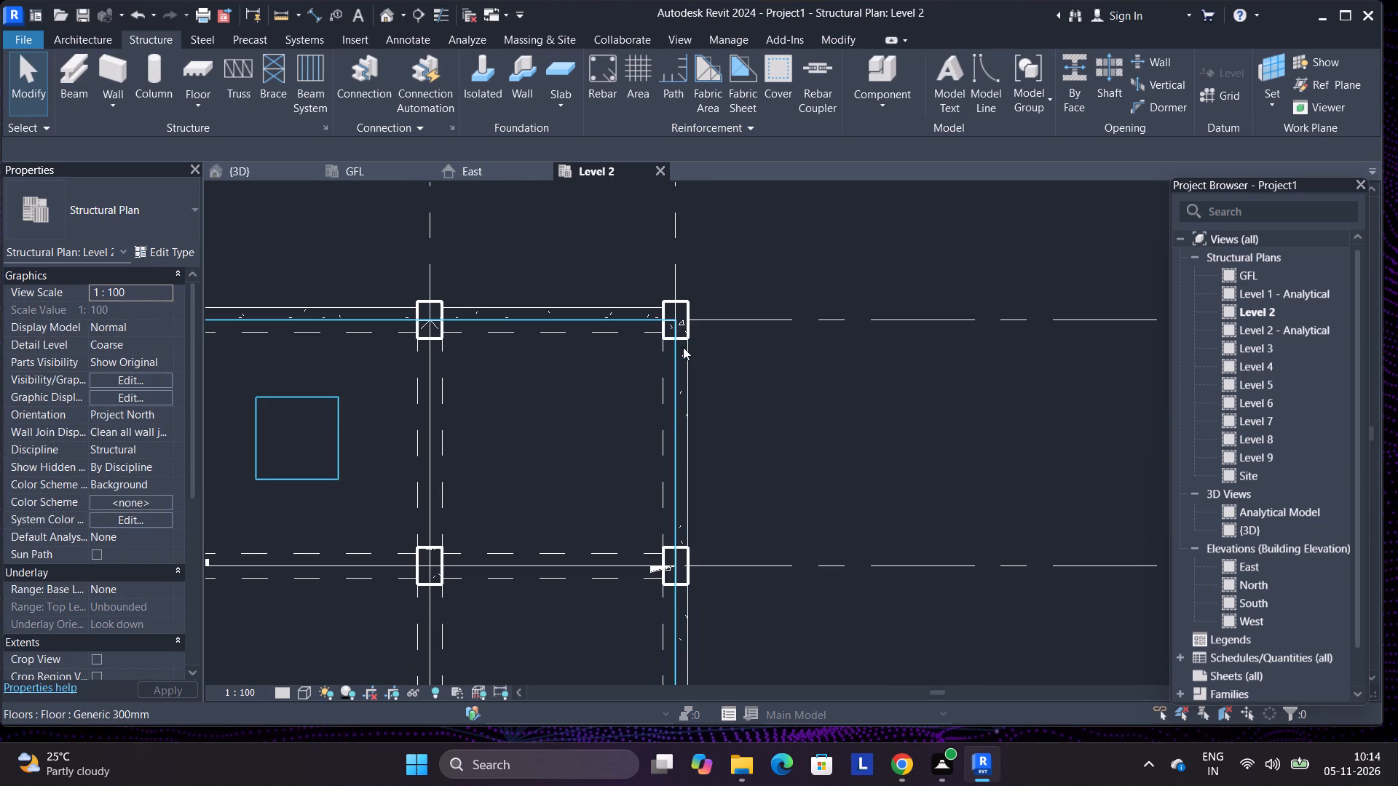
scroll(684, 329, "up", 5)
left_click(303, 169)
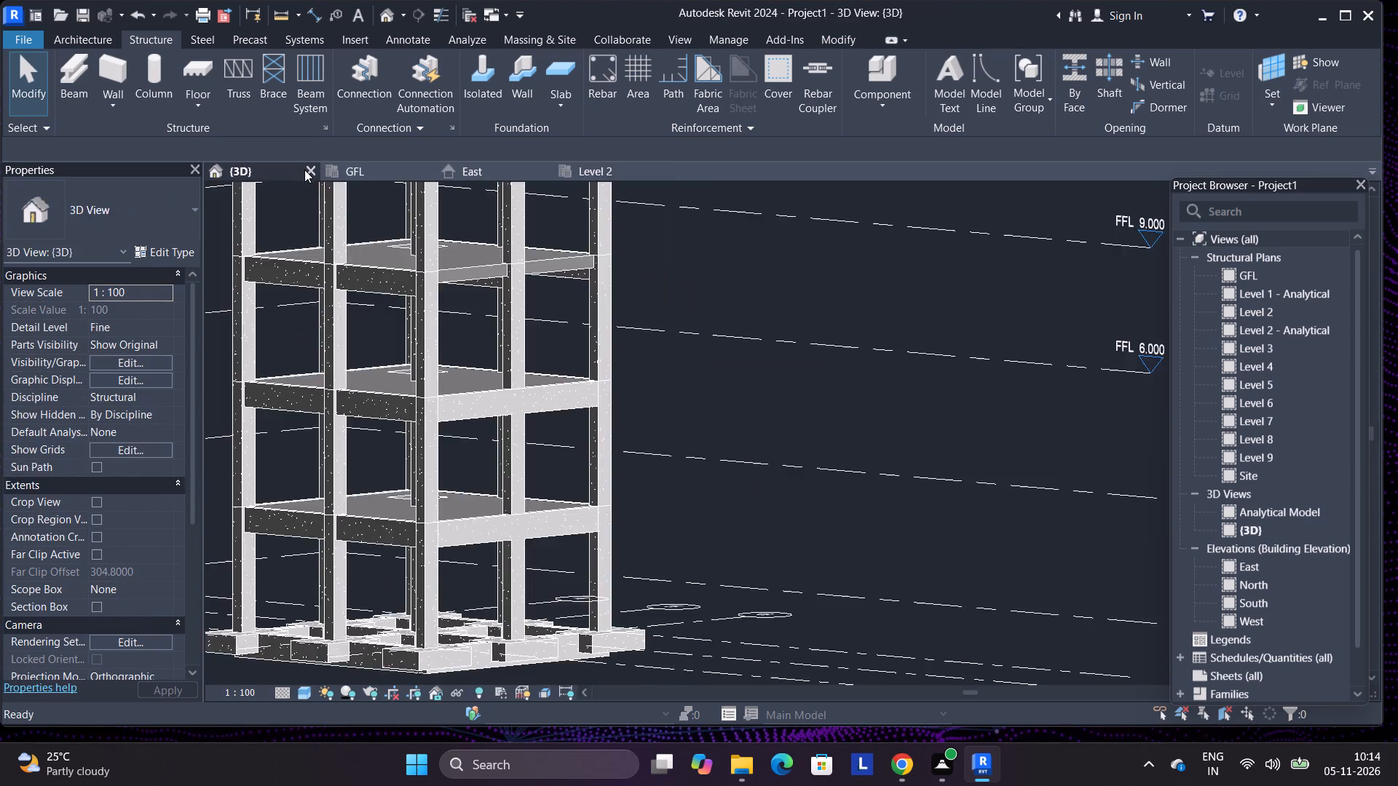
scroll(668, 411, "down", 4)
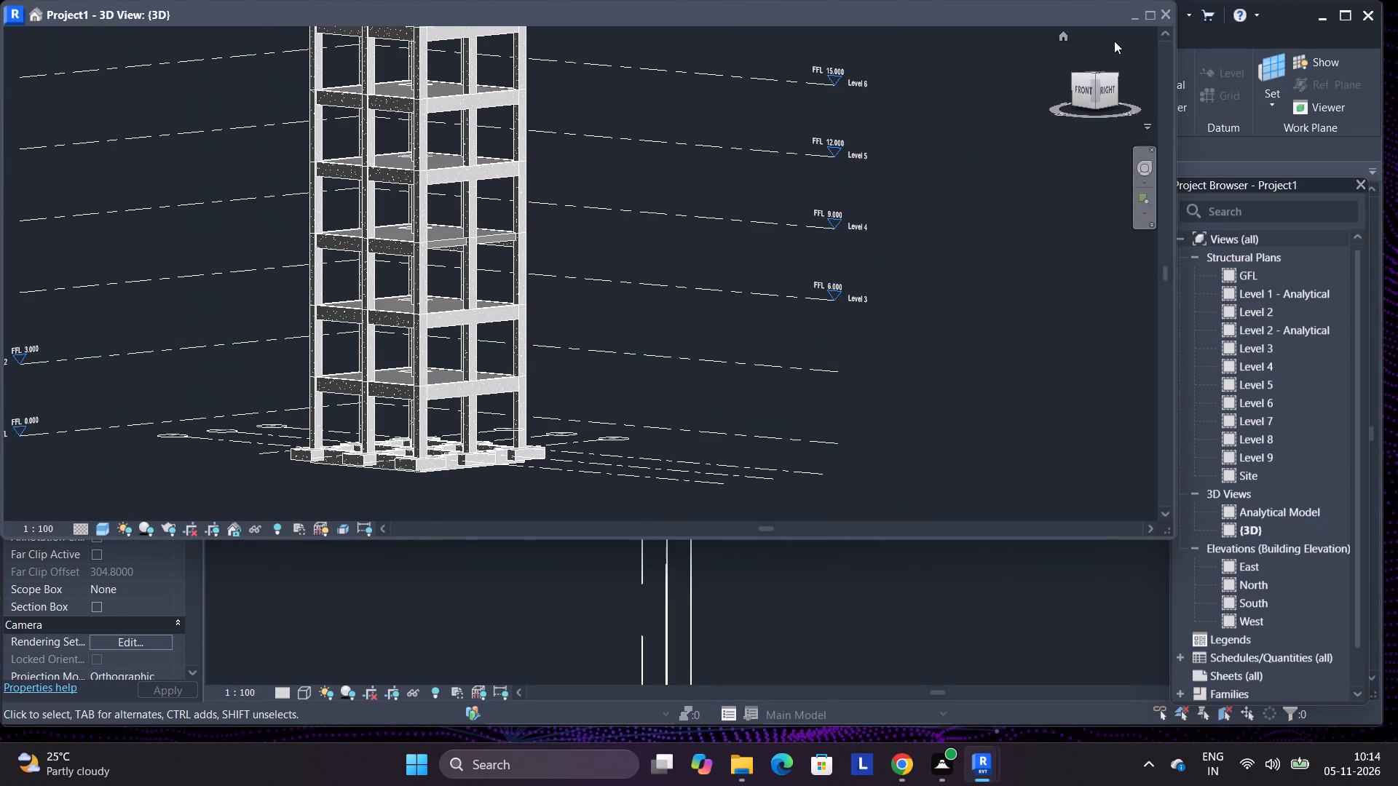
left_click(1163, 8)
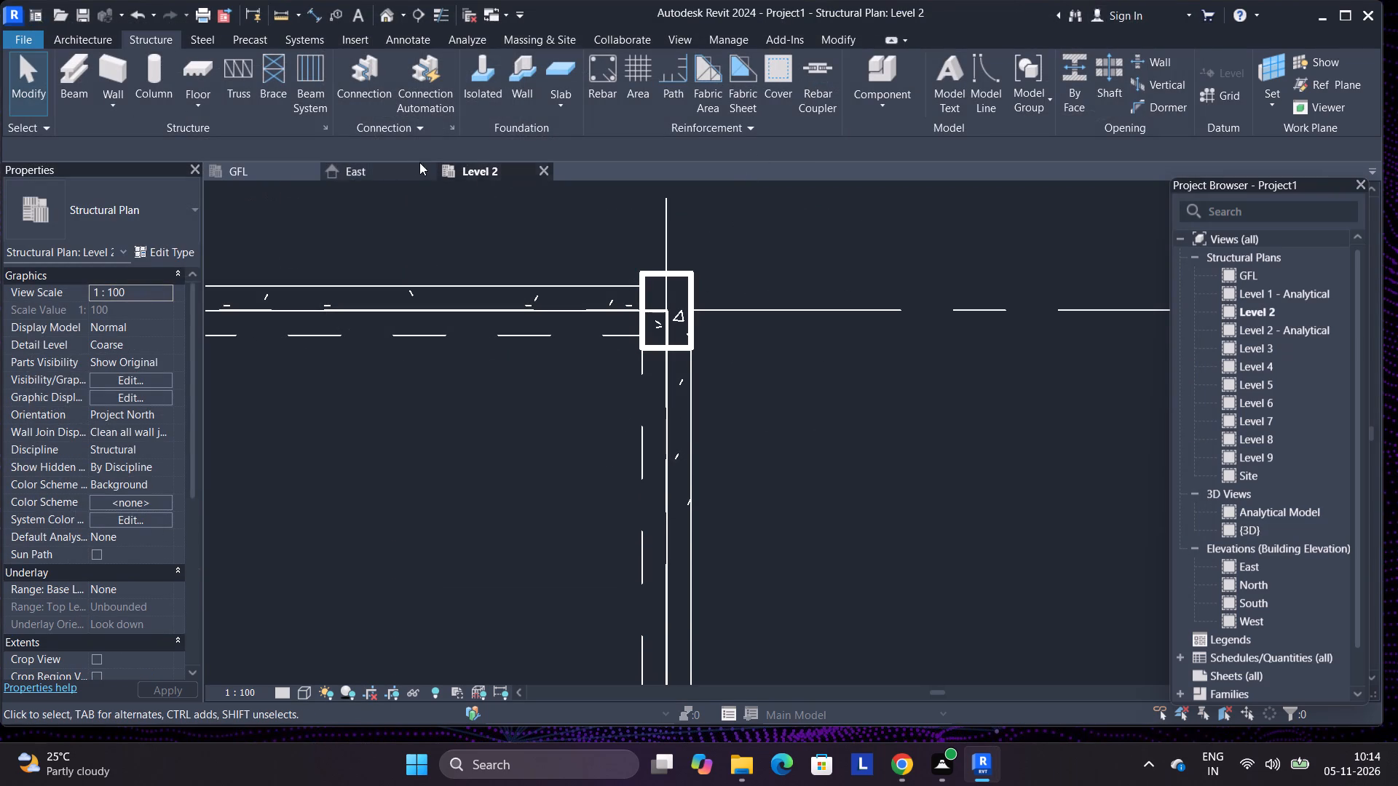
left_click(396, 13)
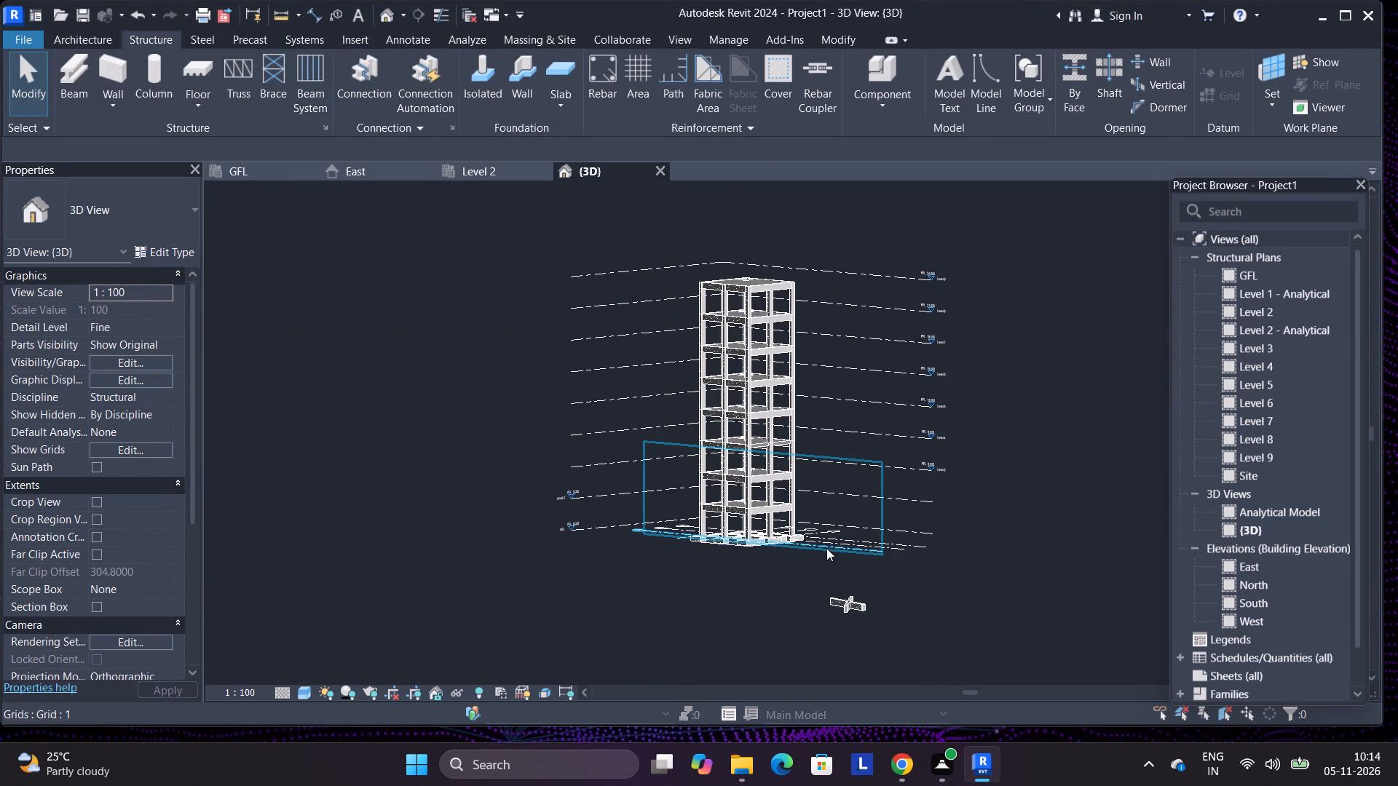
Examine the Level 2 edge beam and its junction with the corner column in the 3D view.
scroll(696, 566, "down", 3)
scroll(800, 565, "up", 3)
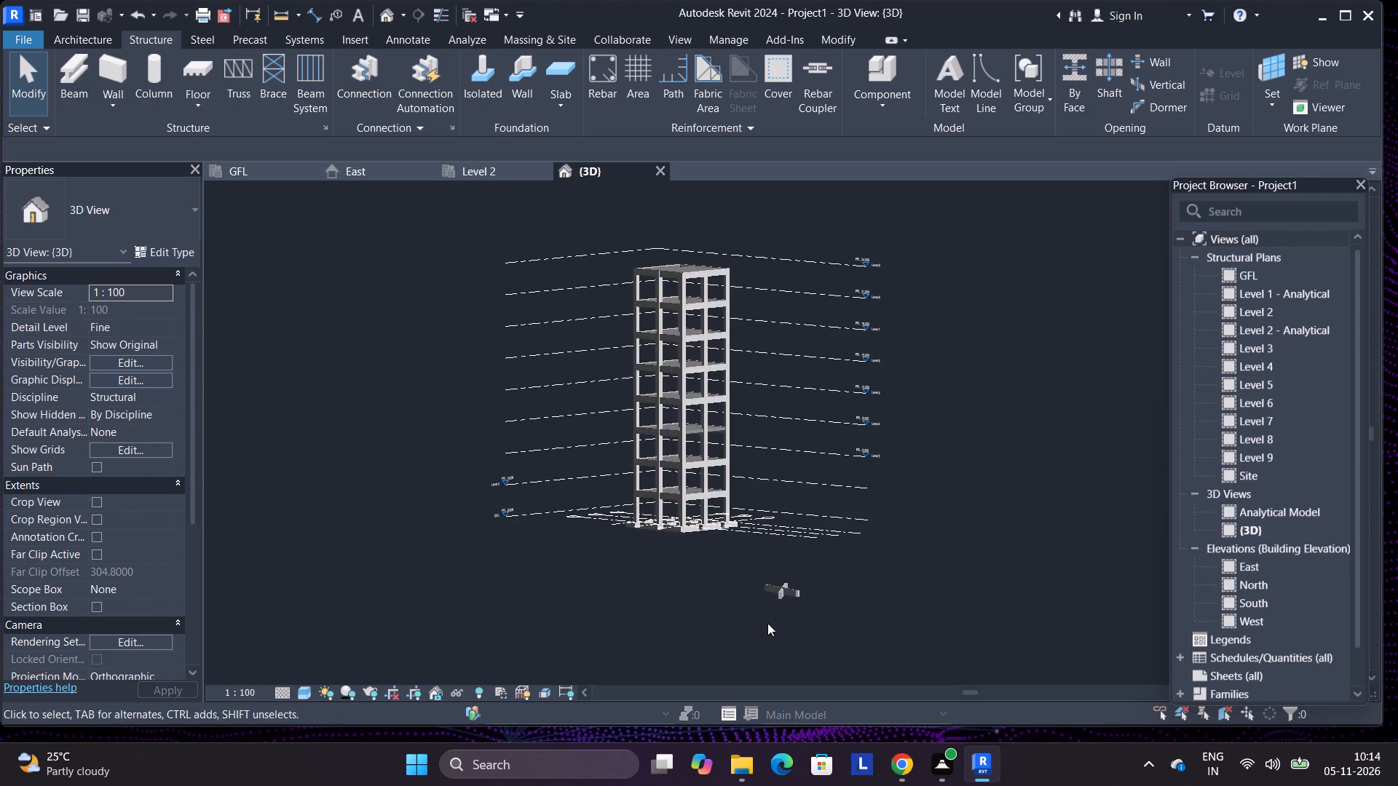
middle_click_drag(698, 560, 633, 539, "shift")
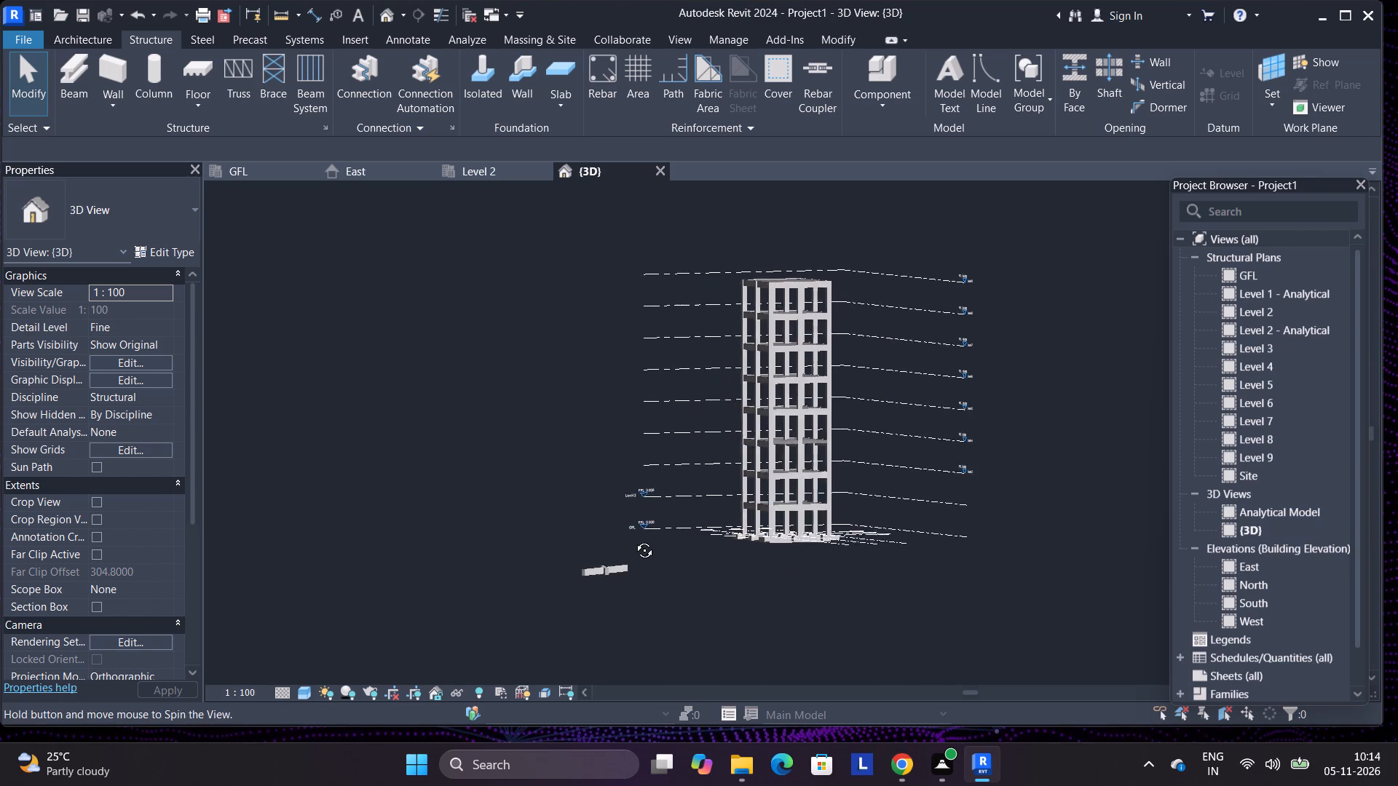
middle_click_drag(633, 539, 633, 539, "shift")
scroll(807, 499, "up", 10)
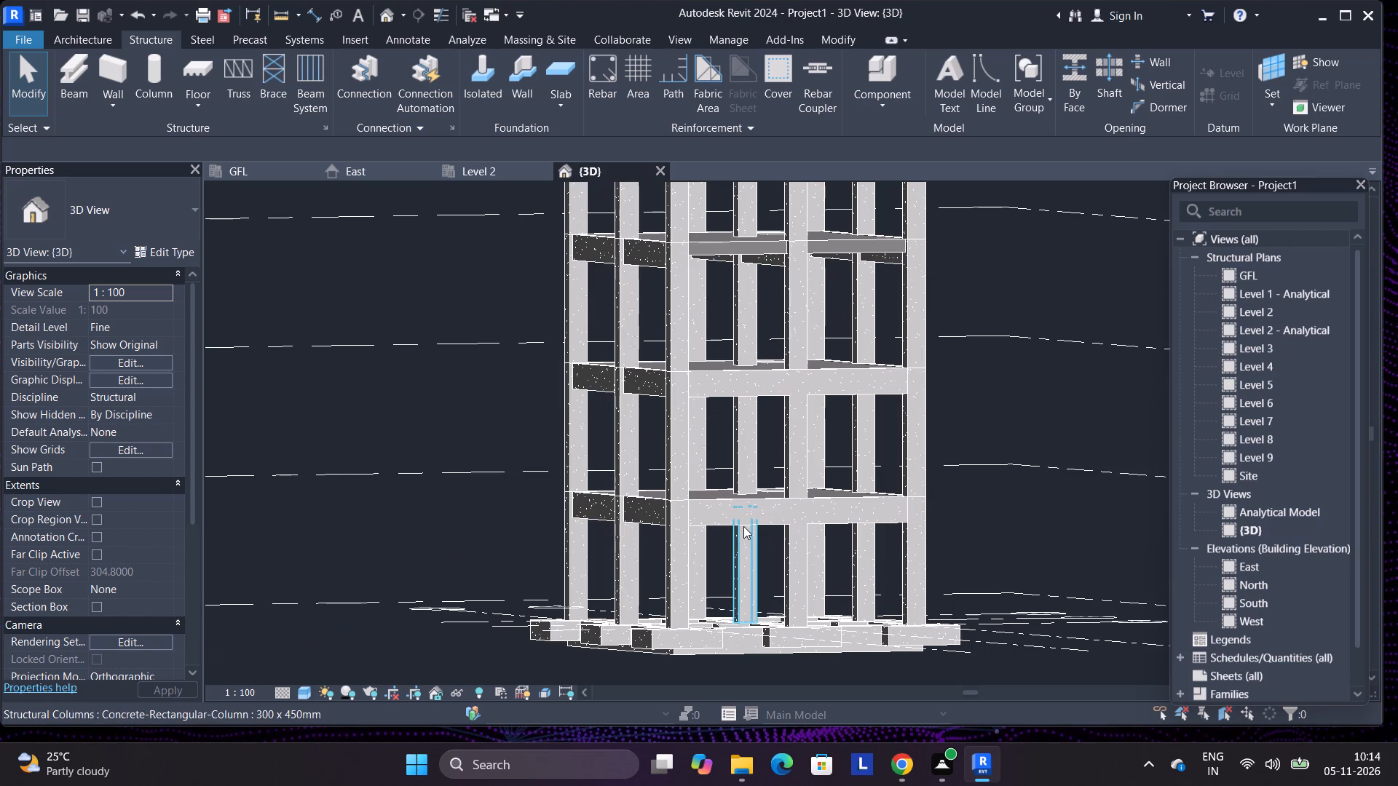
scroll(742, 548, "down", 4)
scroll(728, 539, "up", 6)
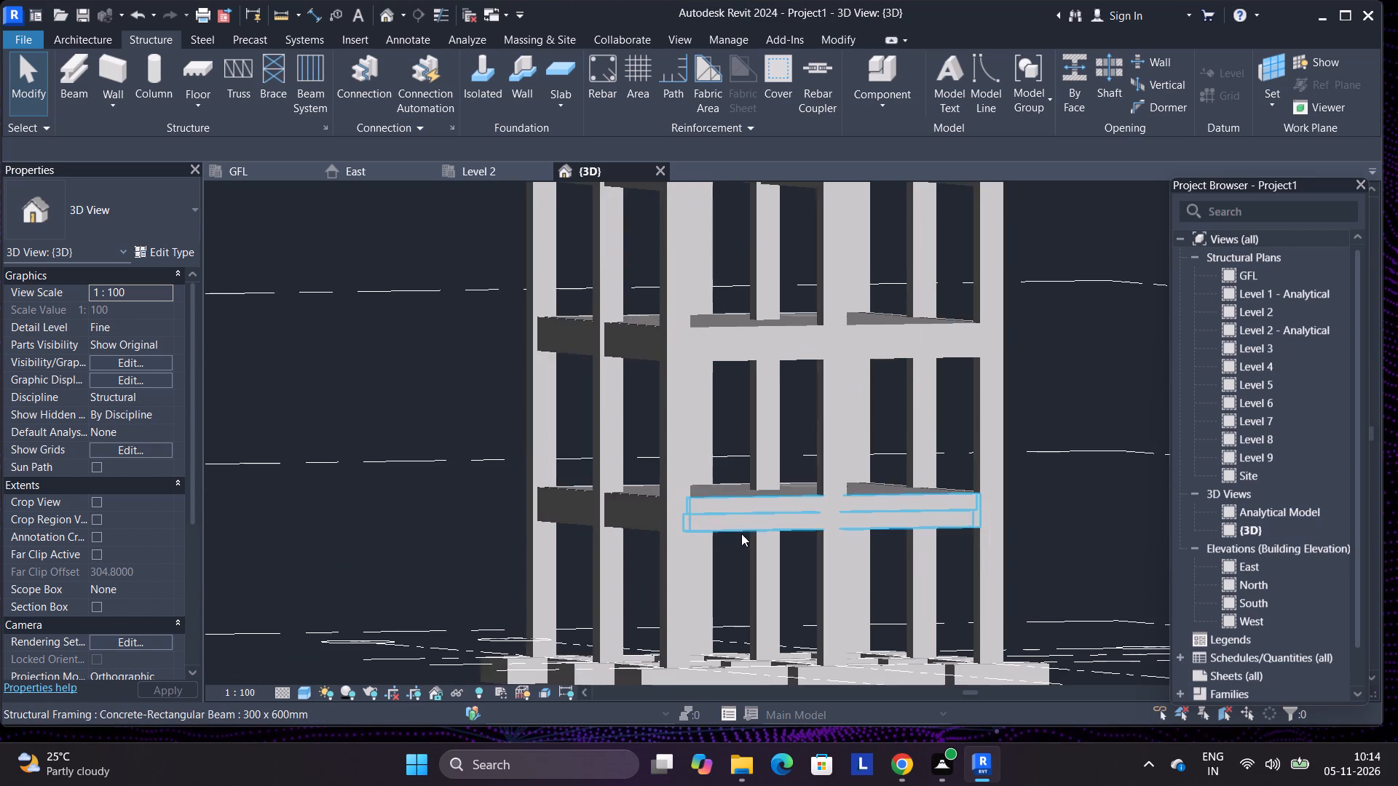
left_click(721, 524)
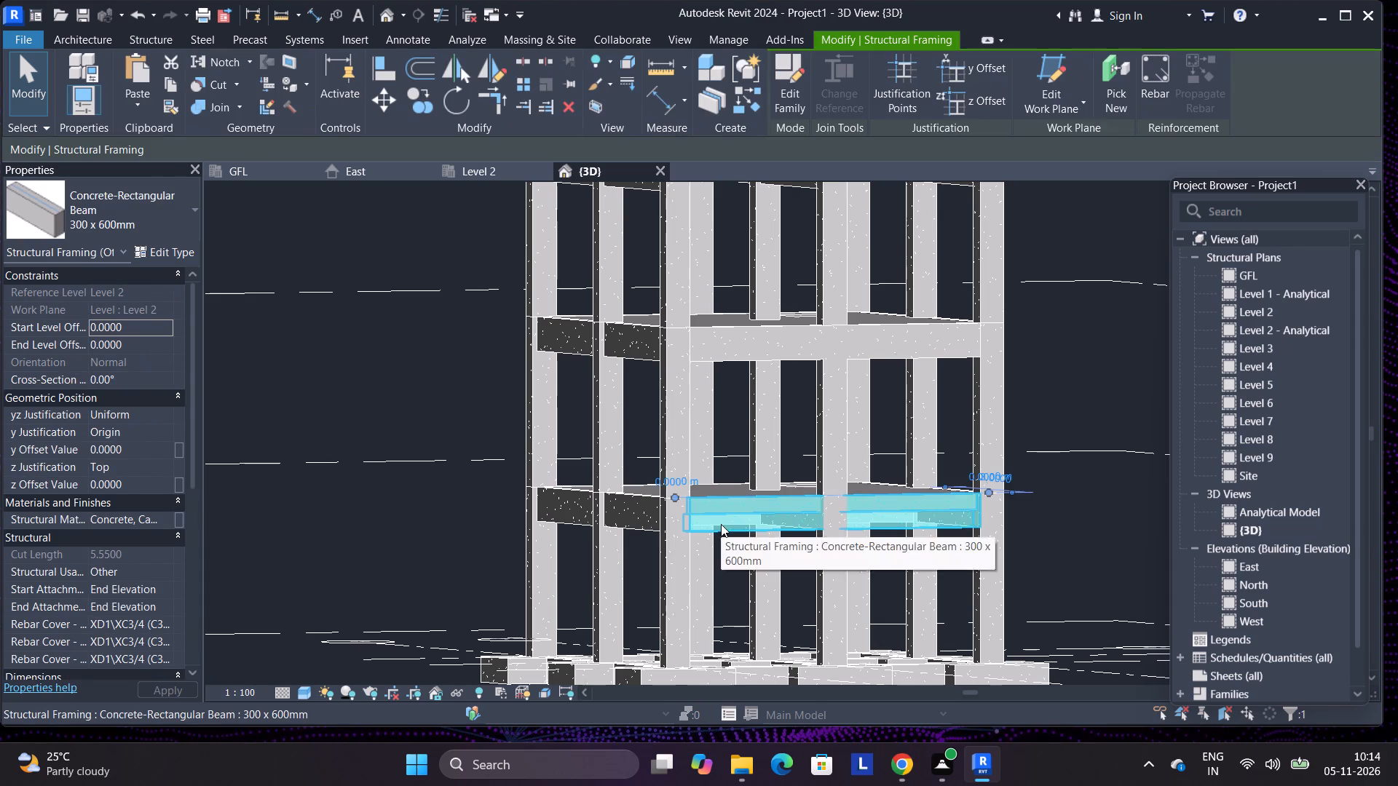
scroll(722, 528, "up", 11)
scroll(743, 533, "down", 3)
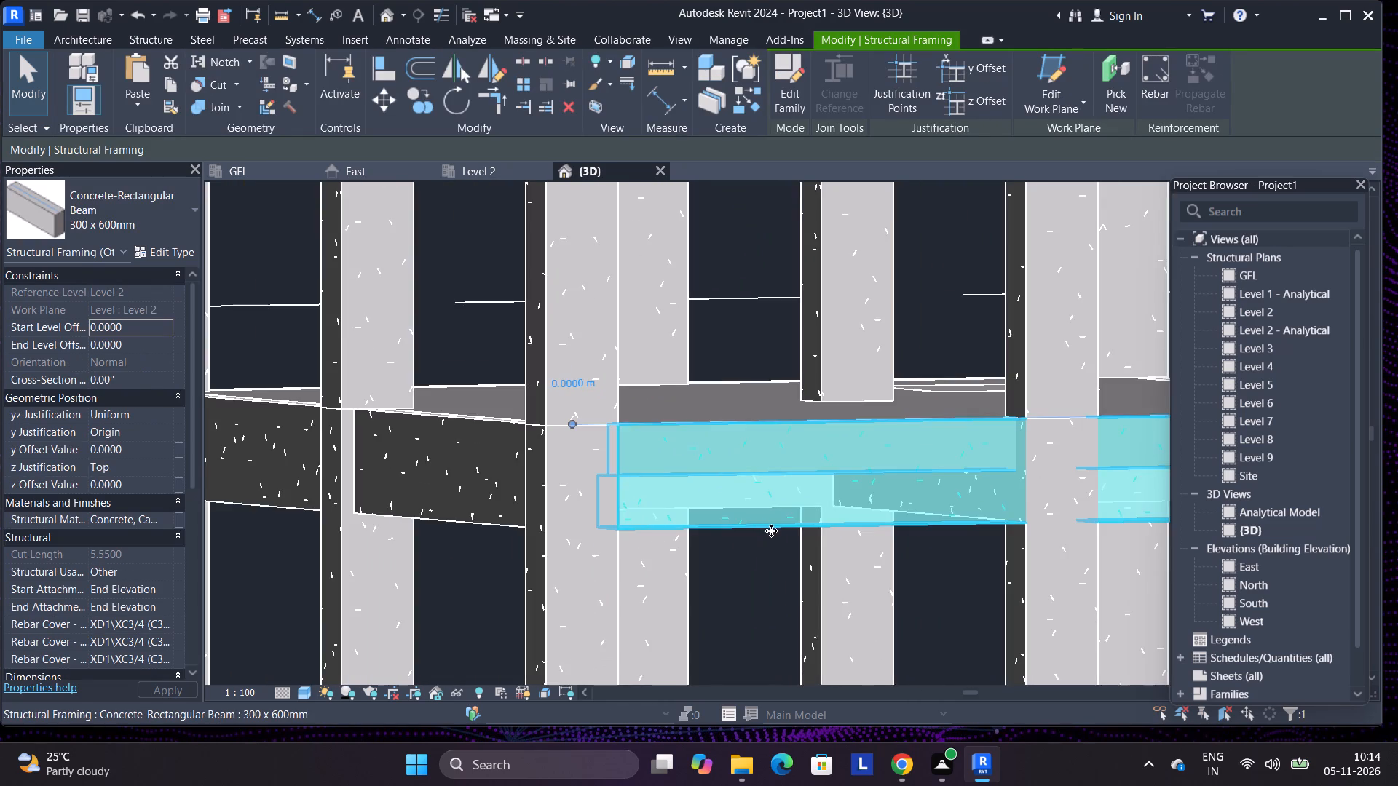
scroll(772, 531, "up", 5)
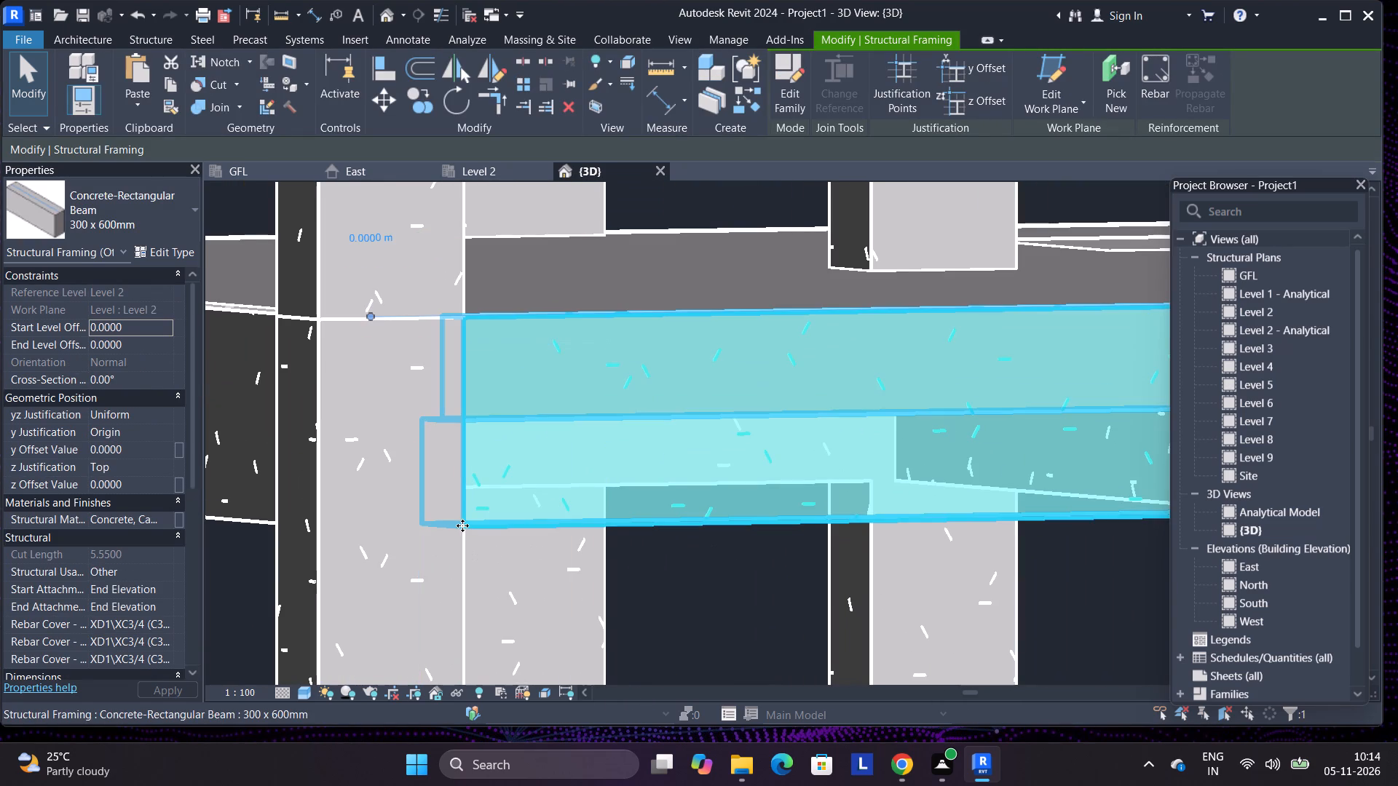
left_click(462, 526)
In the 3D view, set the work plane by picking the outer face of the Level 3 edge beam beside the corner column.
right_click(477, 504)
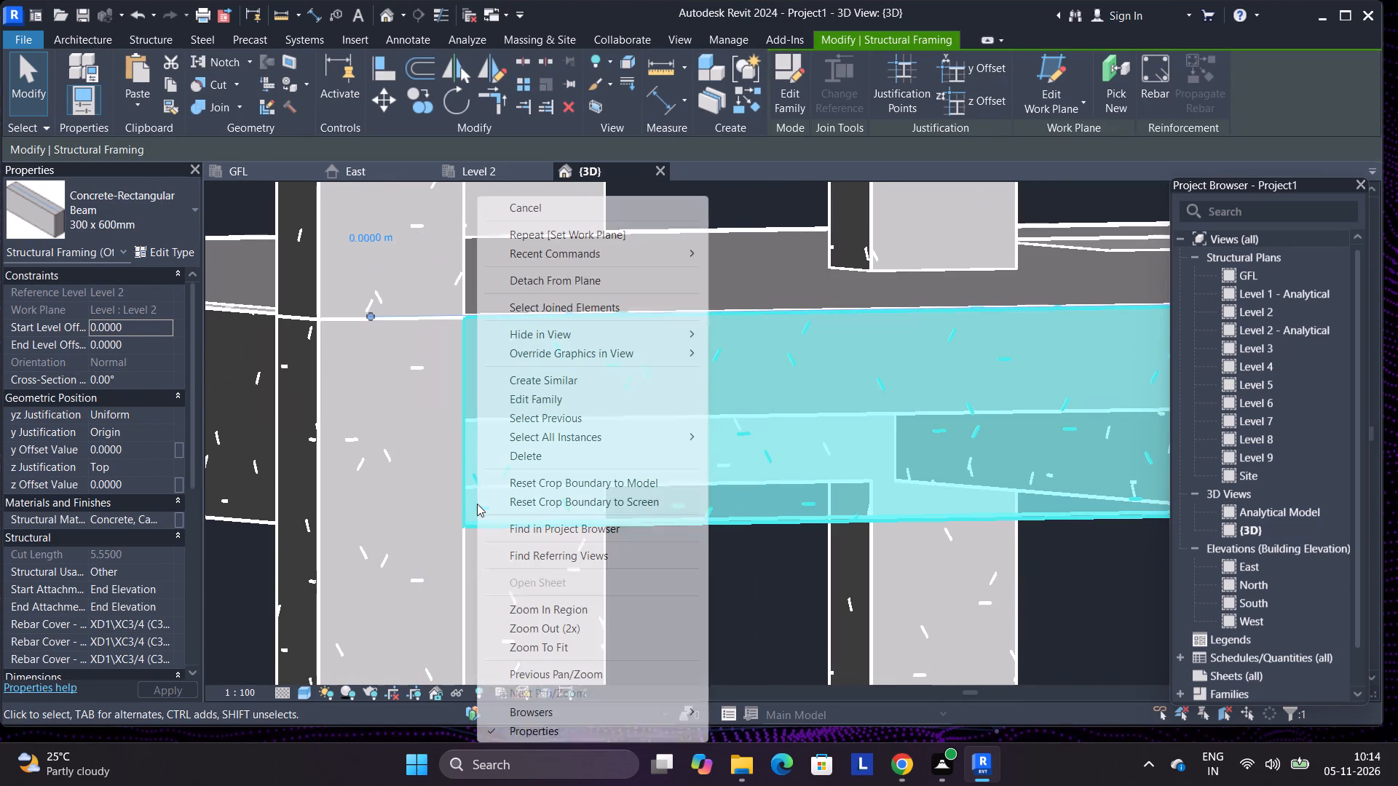
left_click(560, 234)
left_click(617, 394)
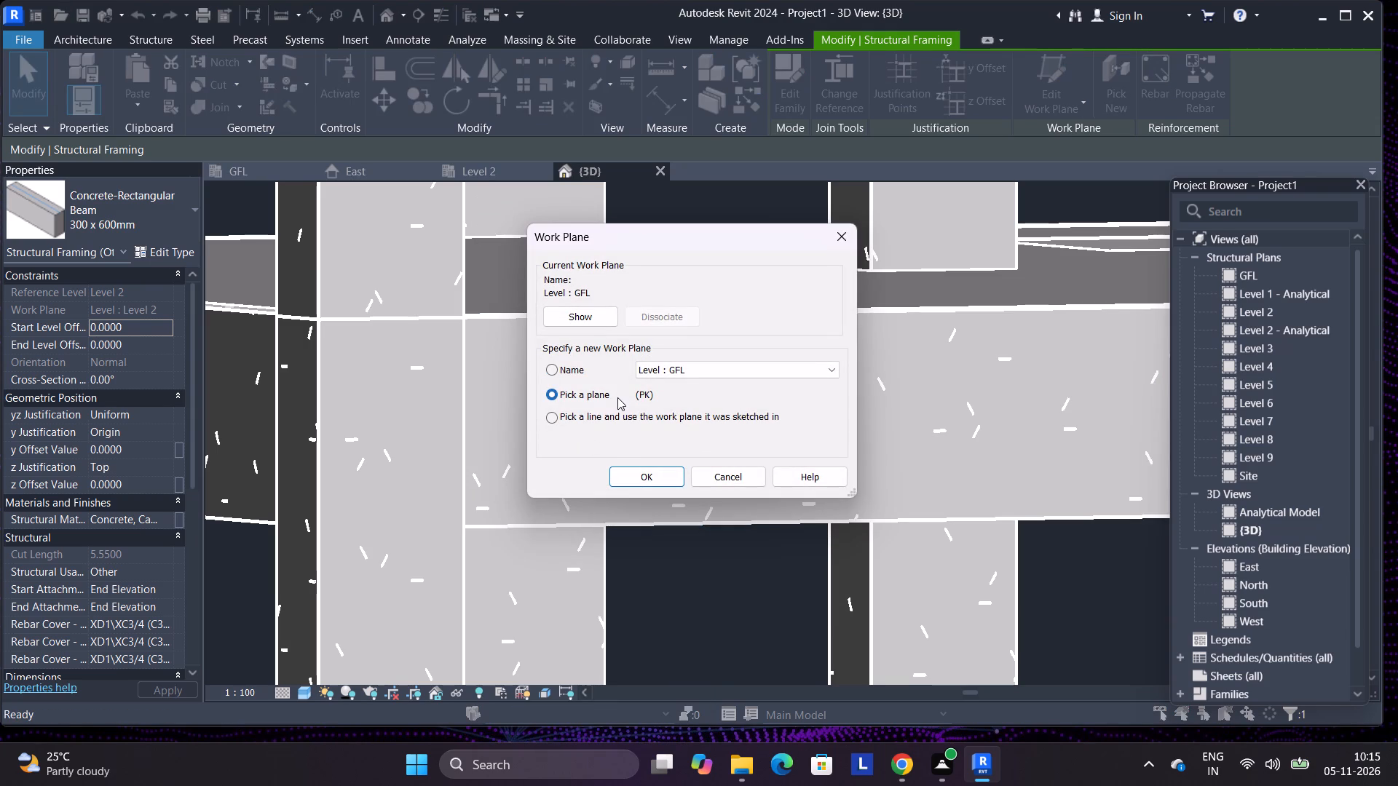
left_click(684, 367)
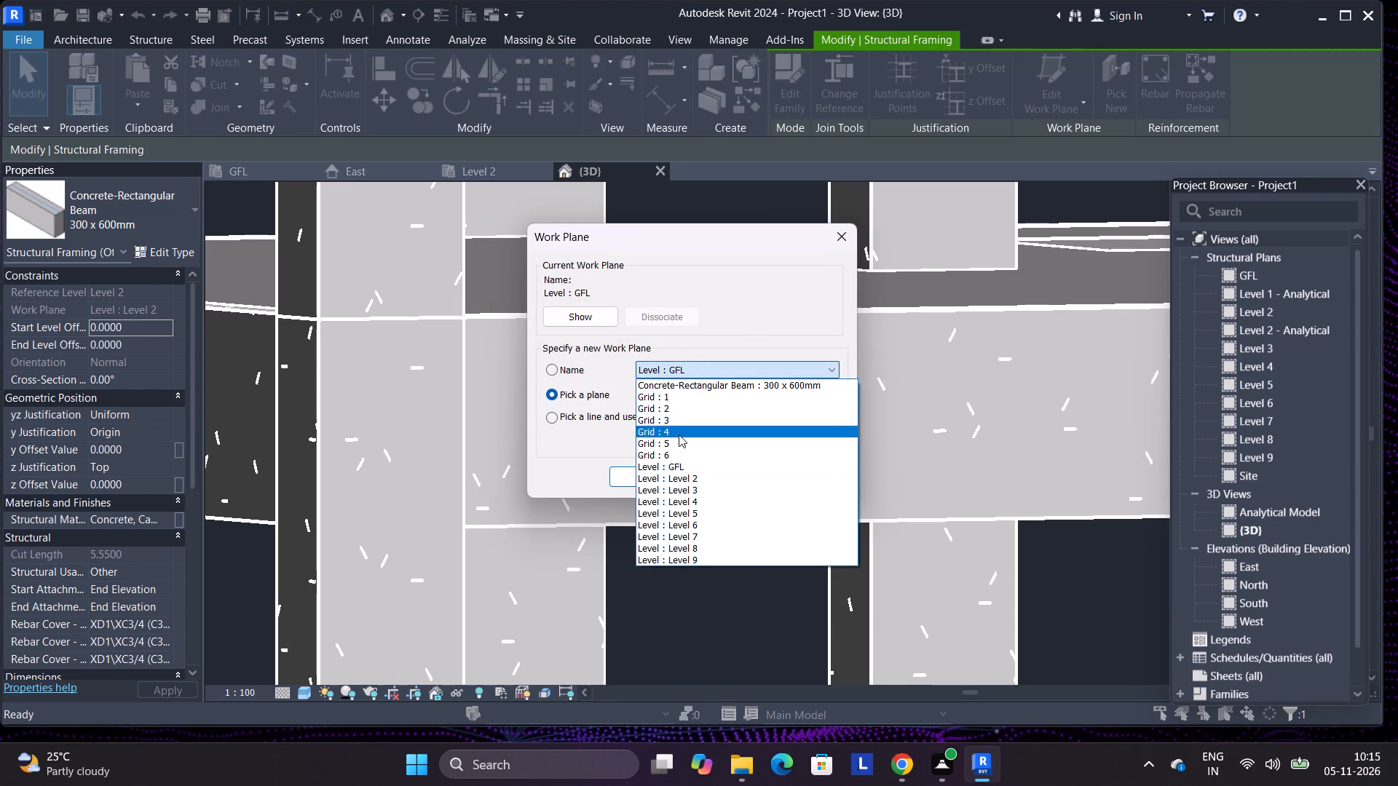
left_click(683, 483)
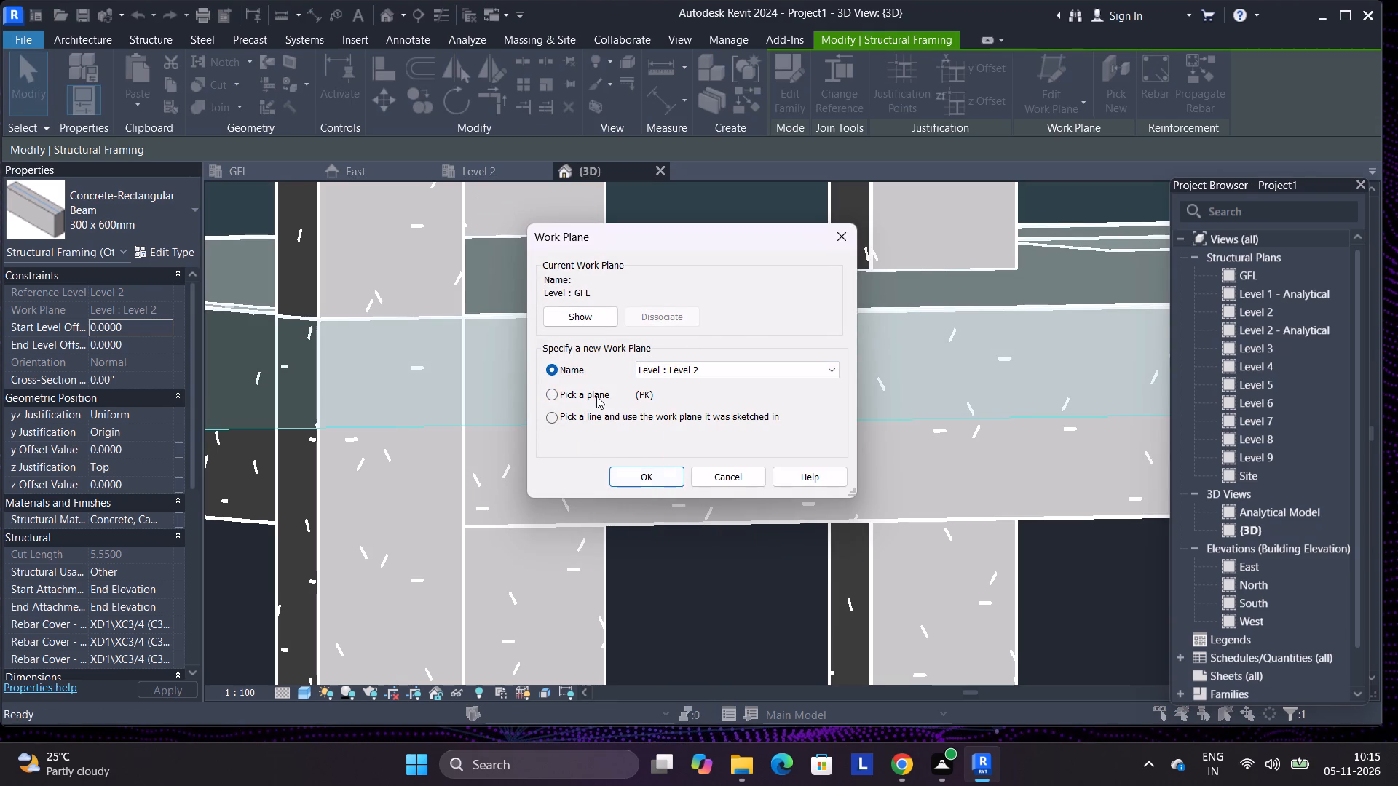
left_click(596, 395)
left_click(645, 480)
scroll(645, 480, "down", 9)
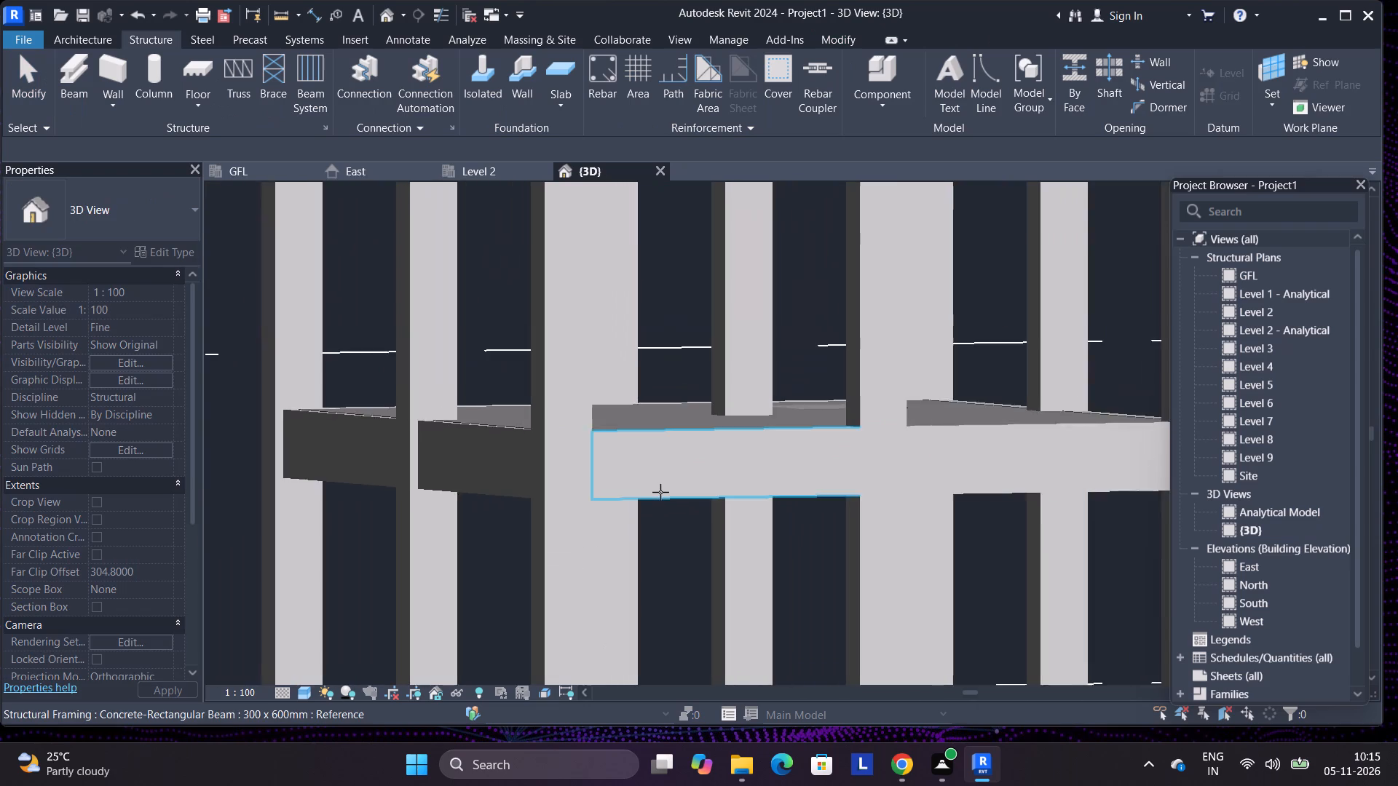
scroll(662, 492, "down", 6)
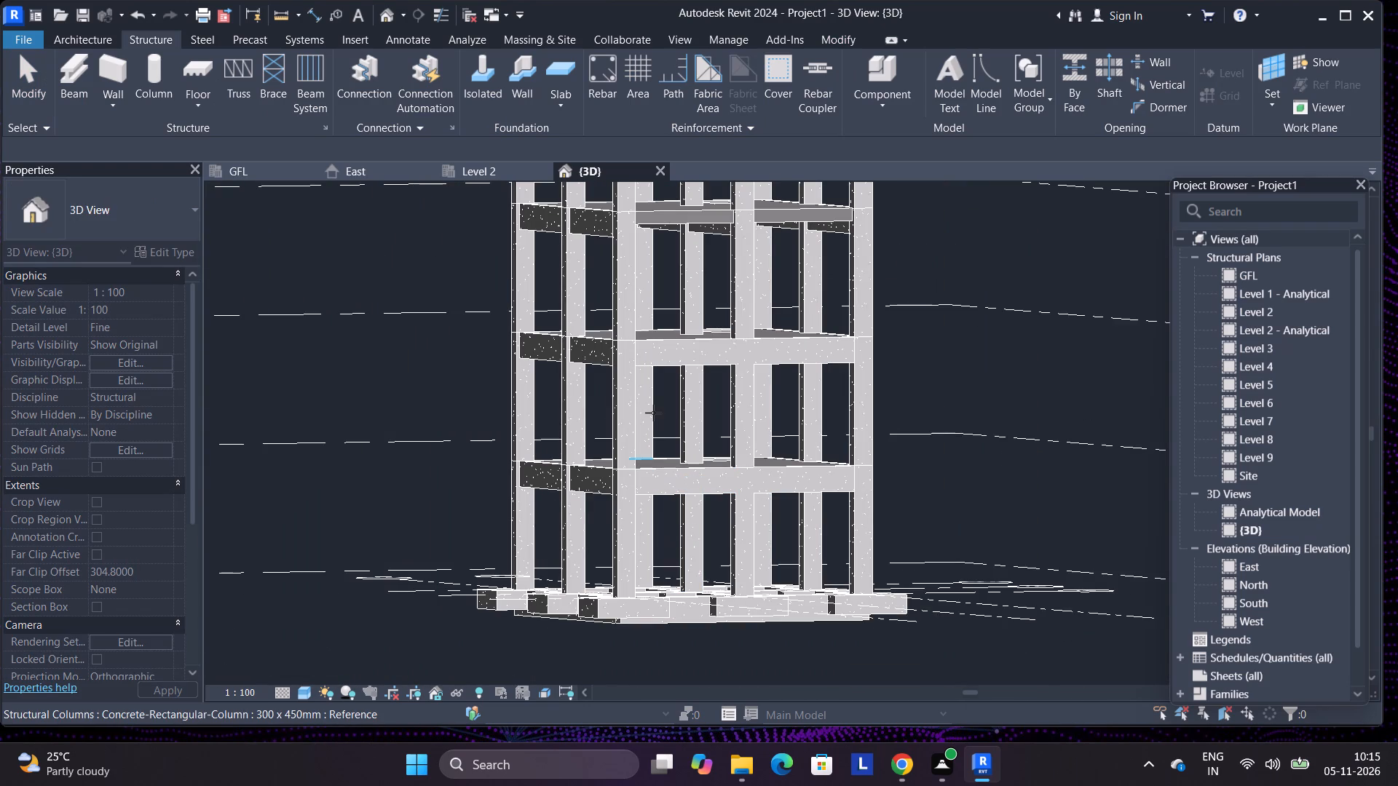
left_click(646, 363)
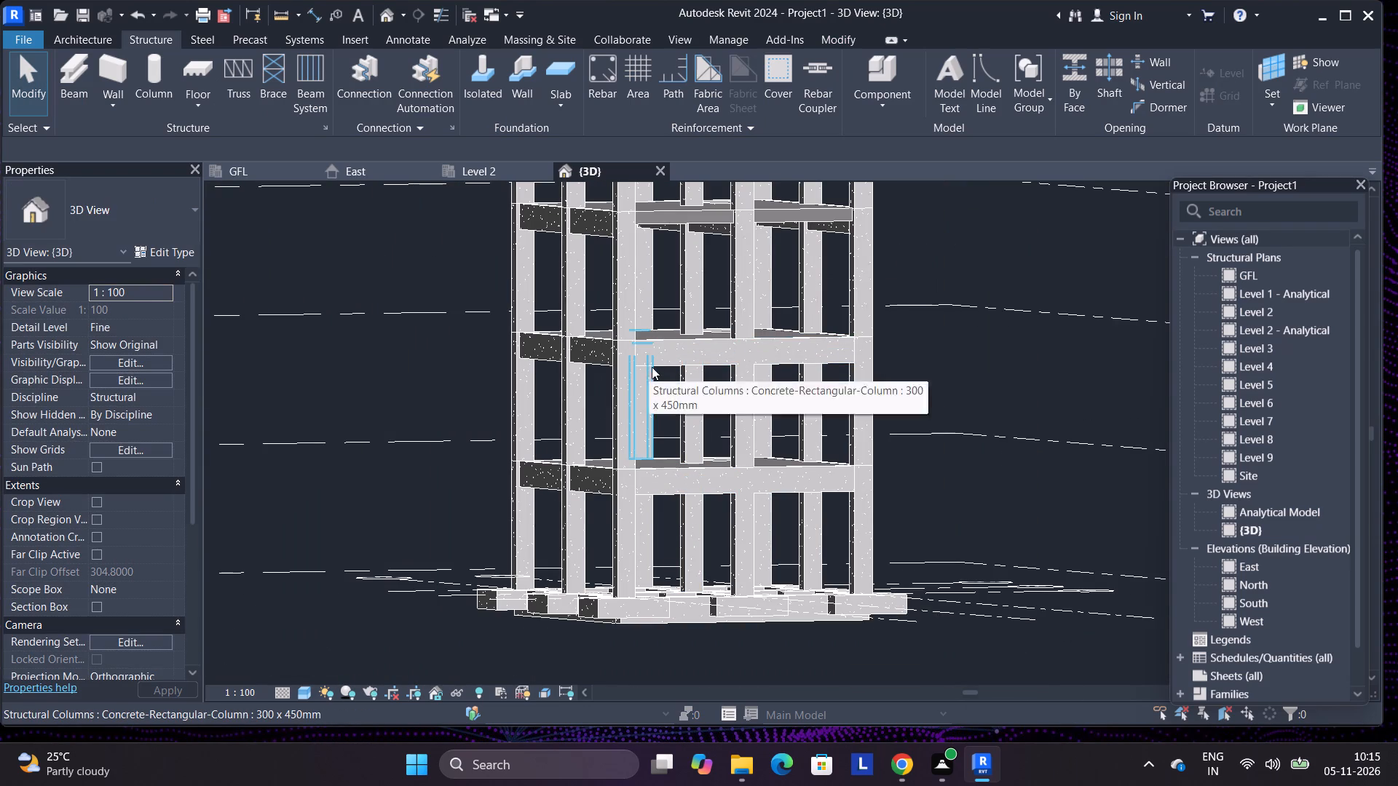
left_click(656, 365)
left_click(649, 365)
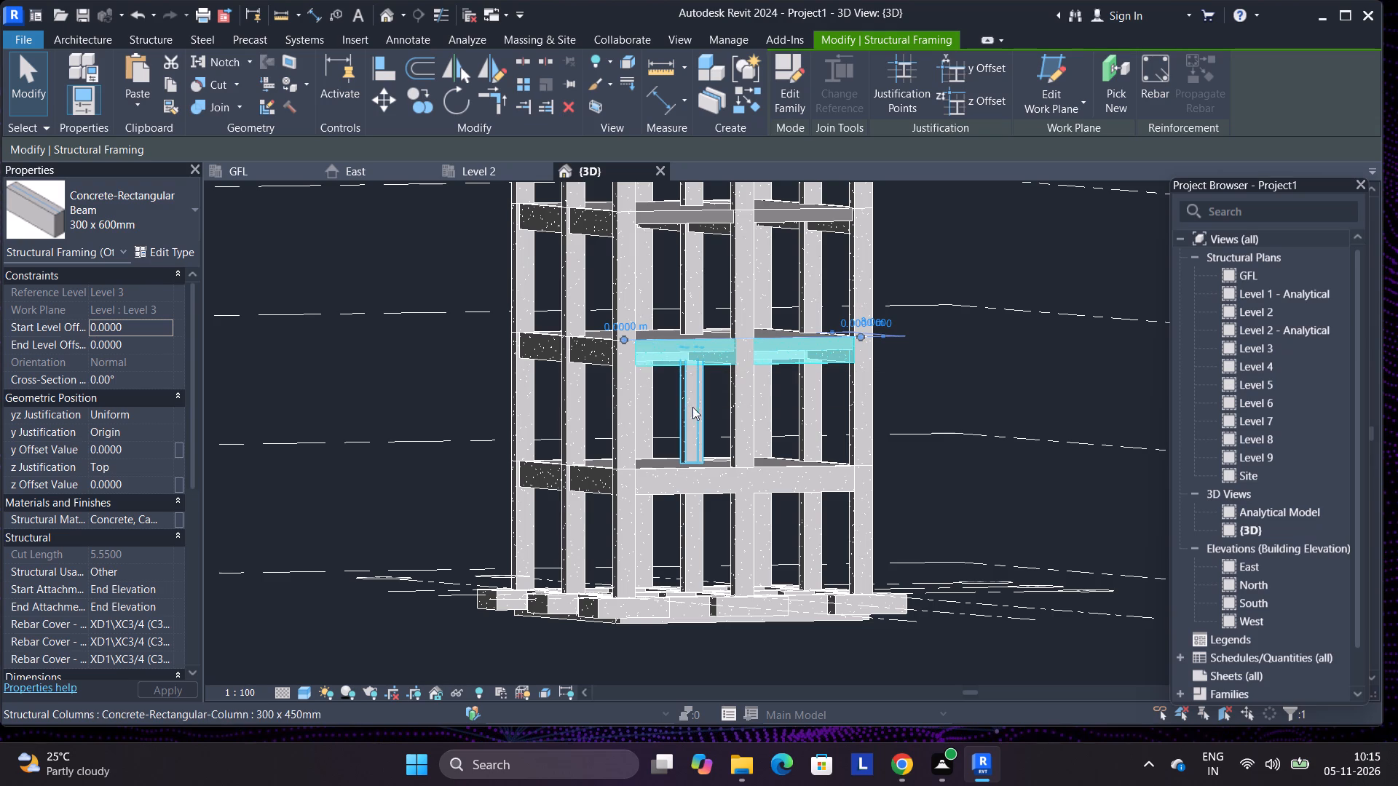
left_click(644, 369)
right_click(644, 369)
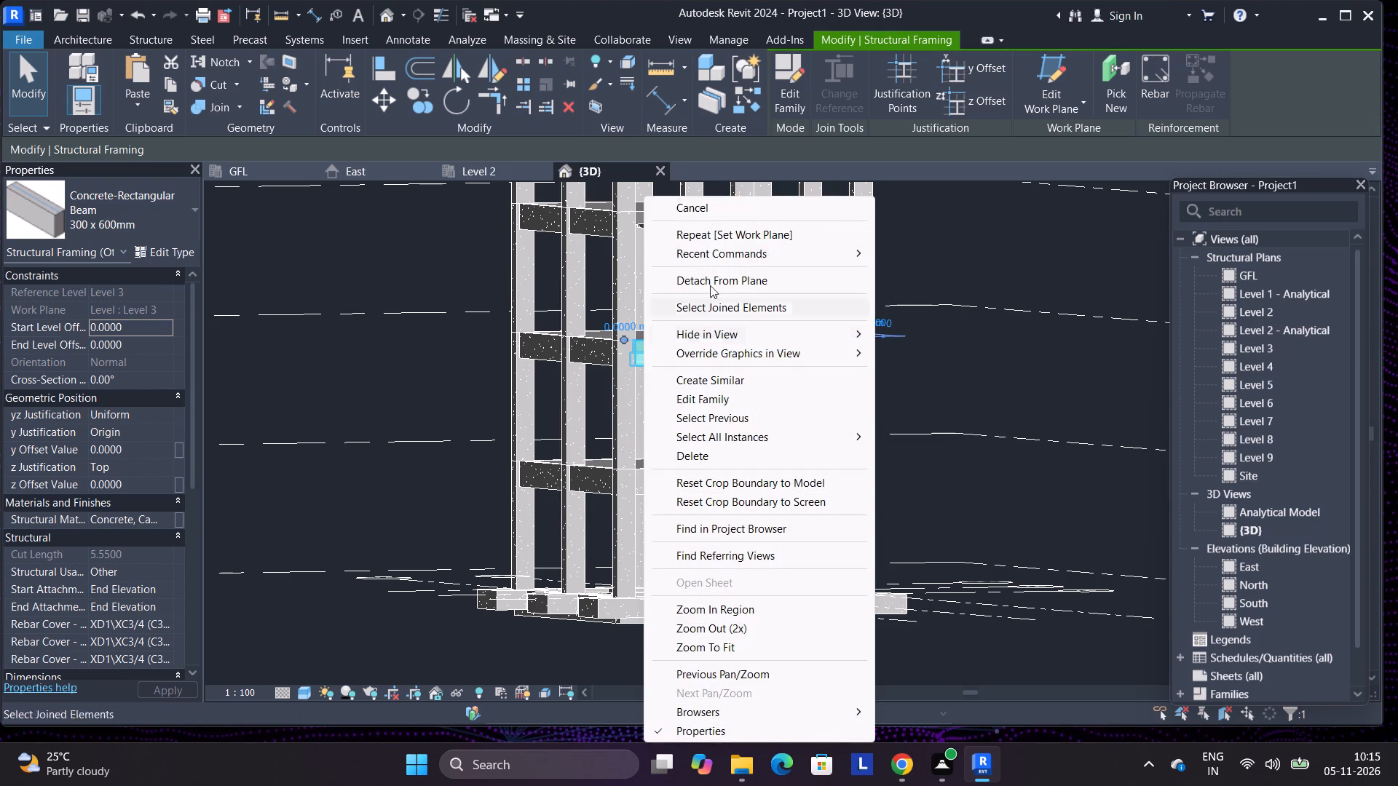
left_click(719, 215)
In the 3D view, place a diagonal 300 x 600mm concrete brace from the corner column at Level 4 down to the adjacent column at Level 3.
scroll(667, 392, "down", 2)
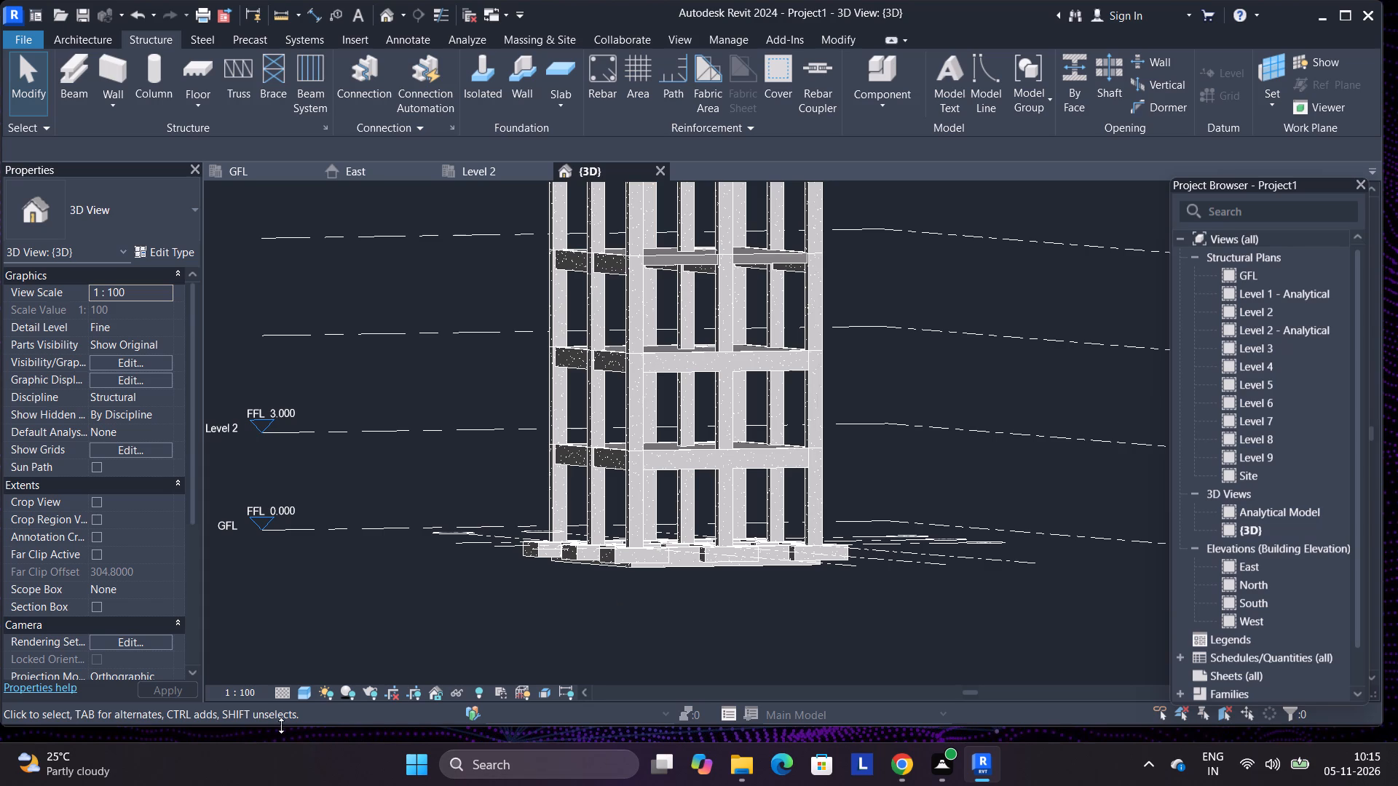
scroll(773, 373, "down", 1)
scroll(938, 281, "down", 1)
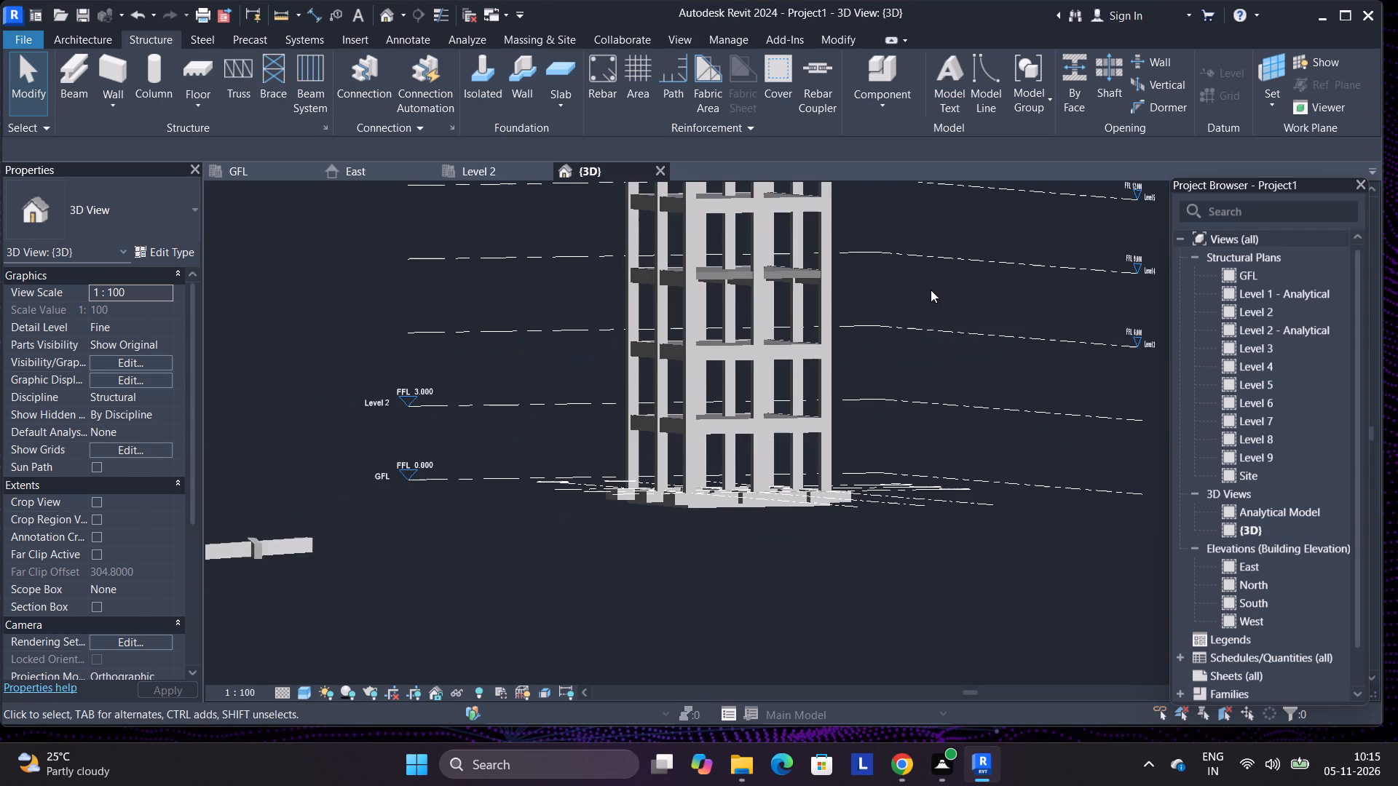
middle_click_drag(930, 290, 729, 388)
scroll(729, 388, "up", 1)
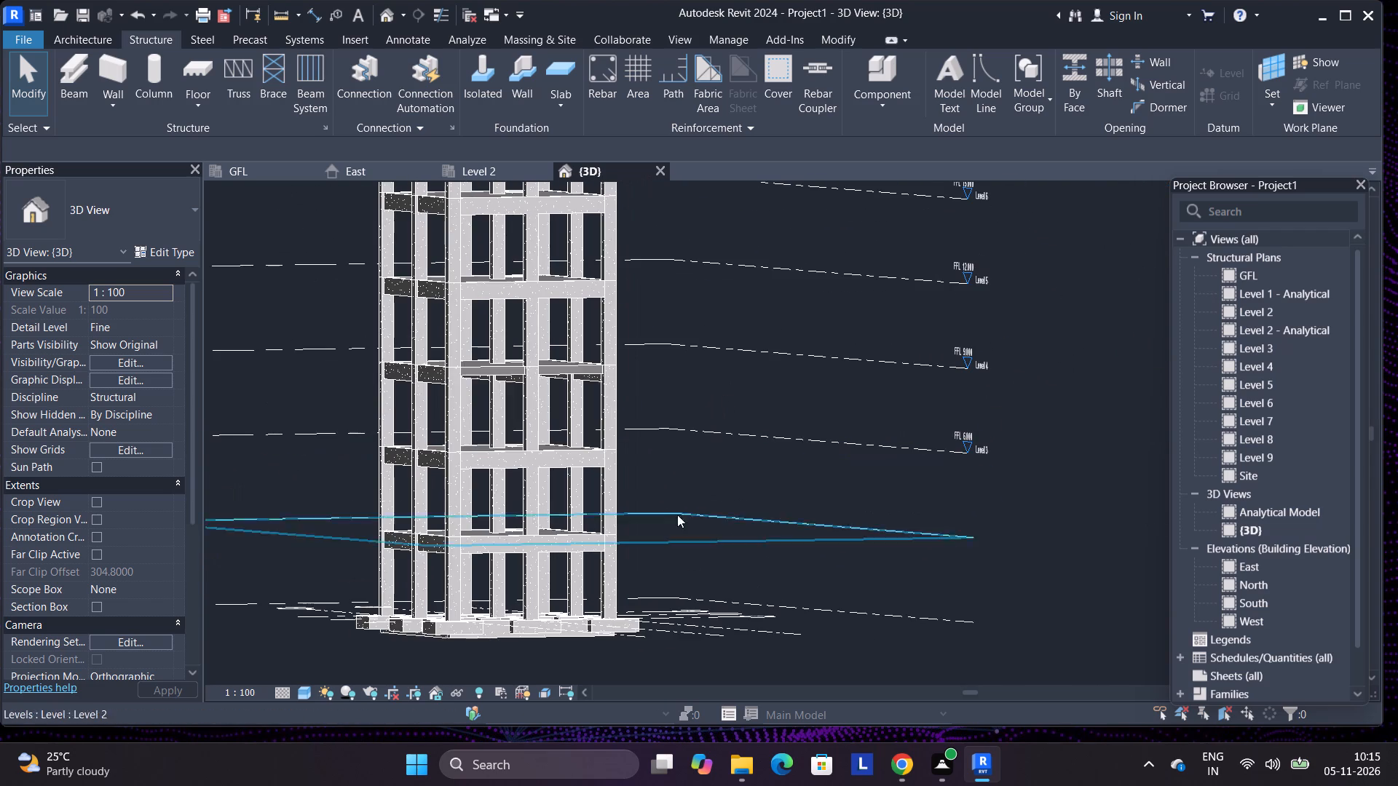
scroll(636, 600, "up", 2)
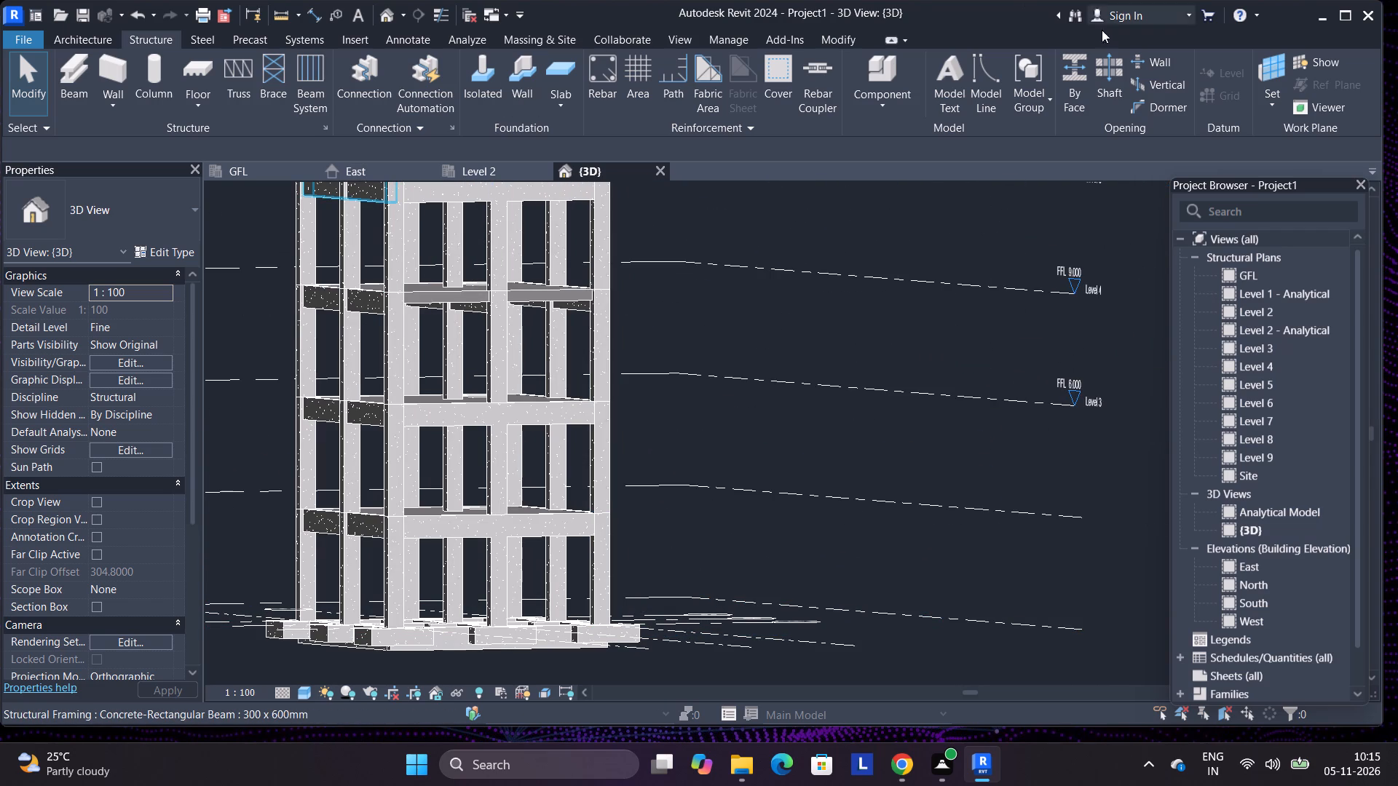
left_click(264, 87)
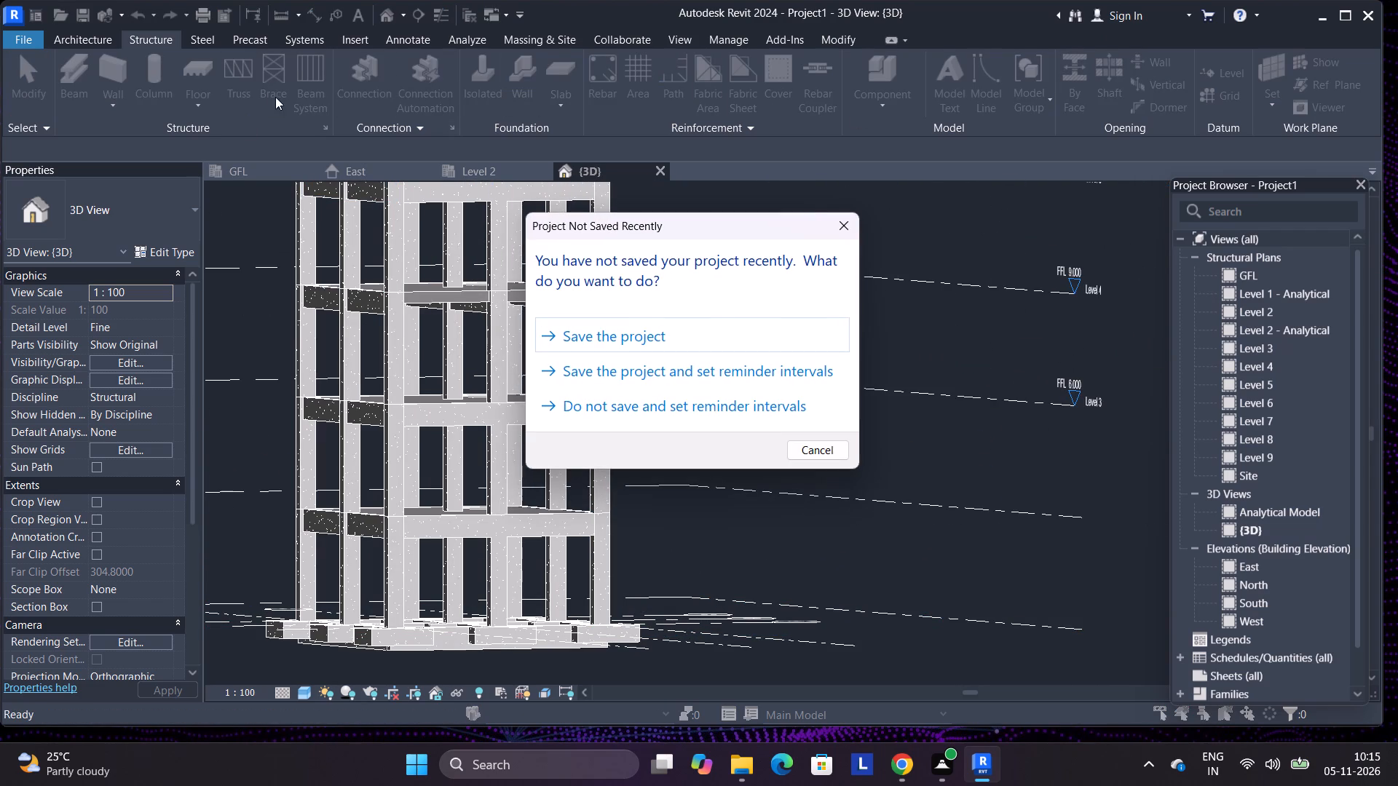
left_click(839, 225)
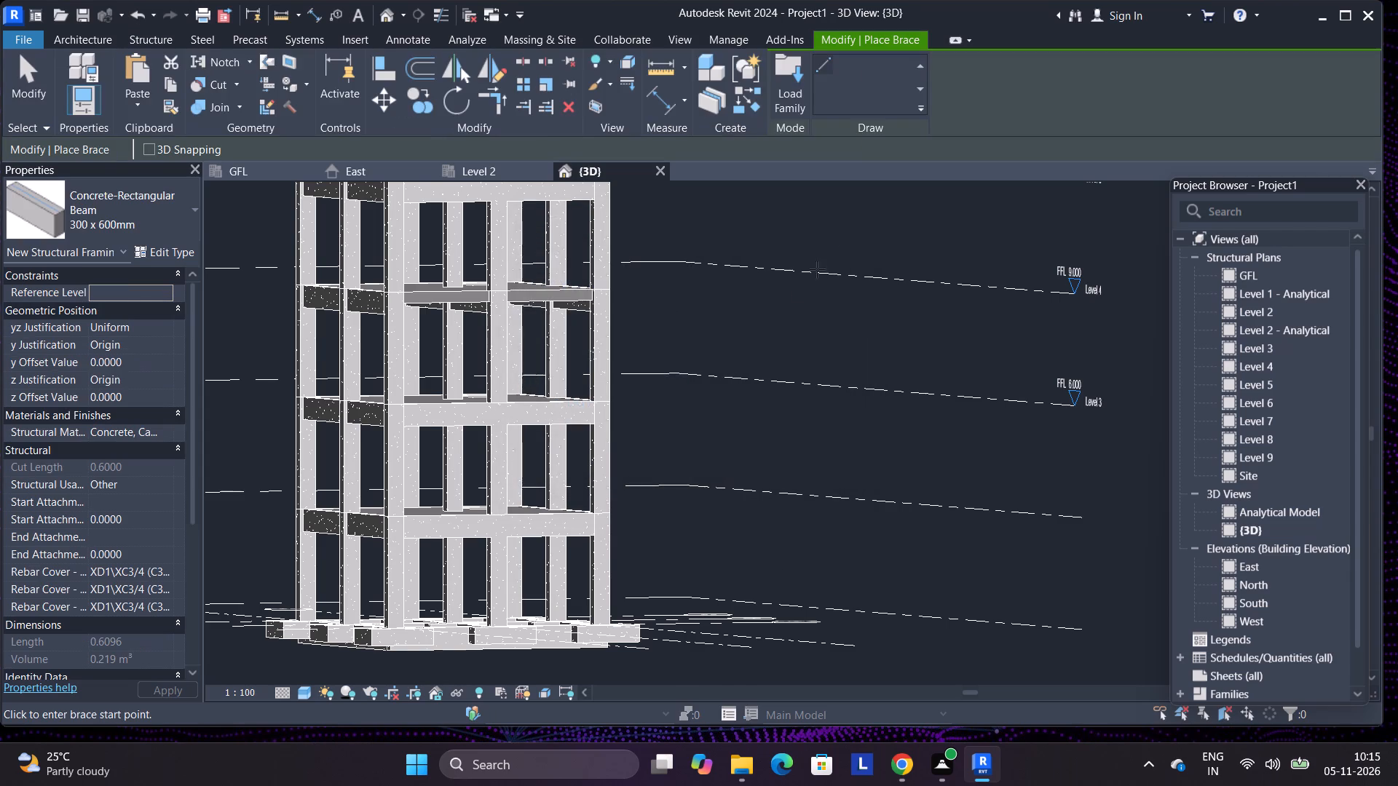
left_click(141, 36)
left_click(275, 86)
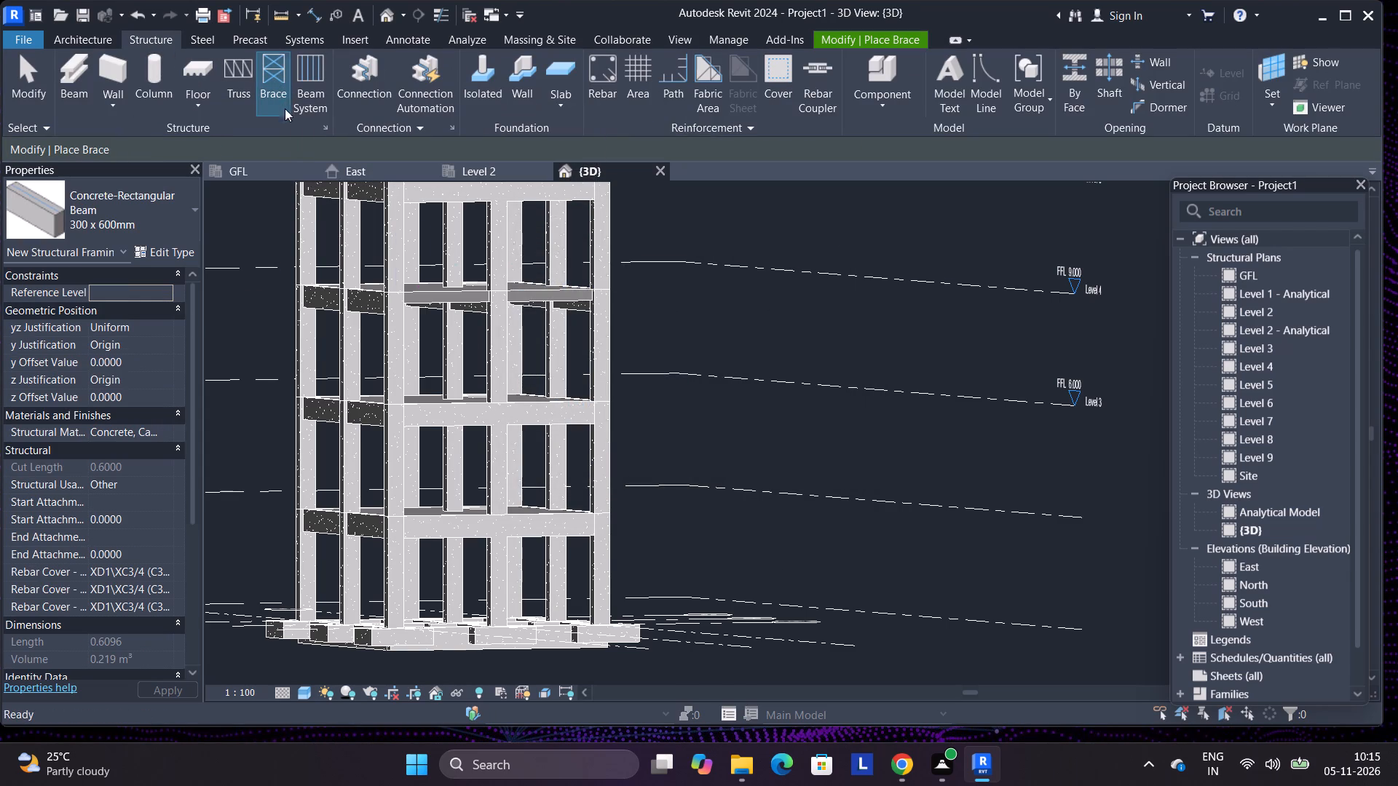
left_click(404, 303)
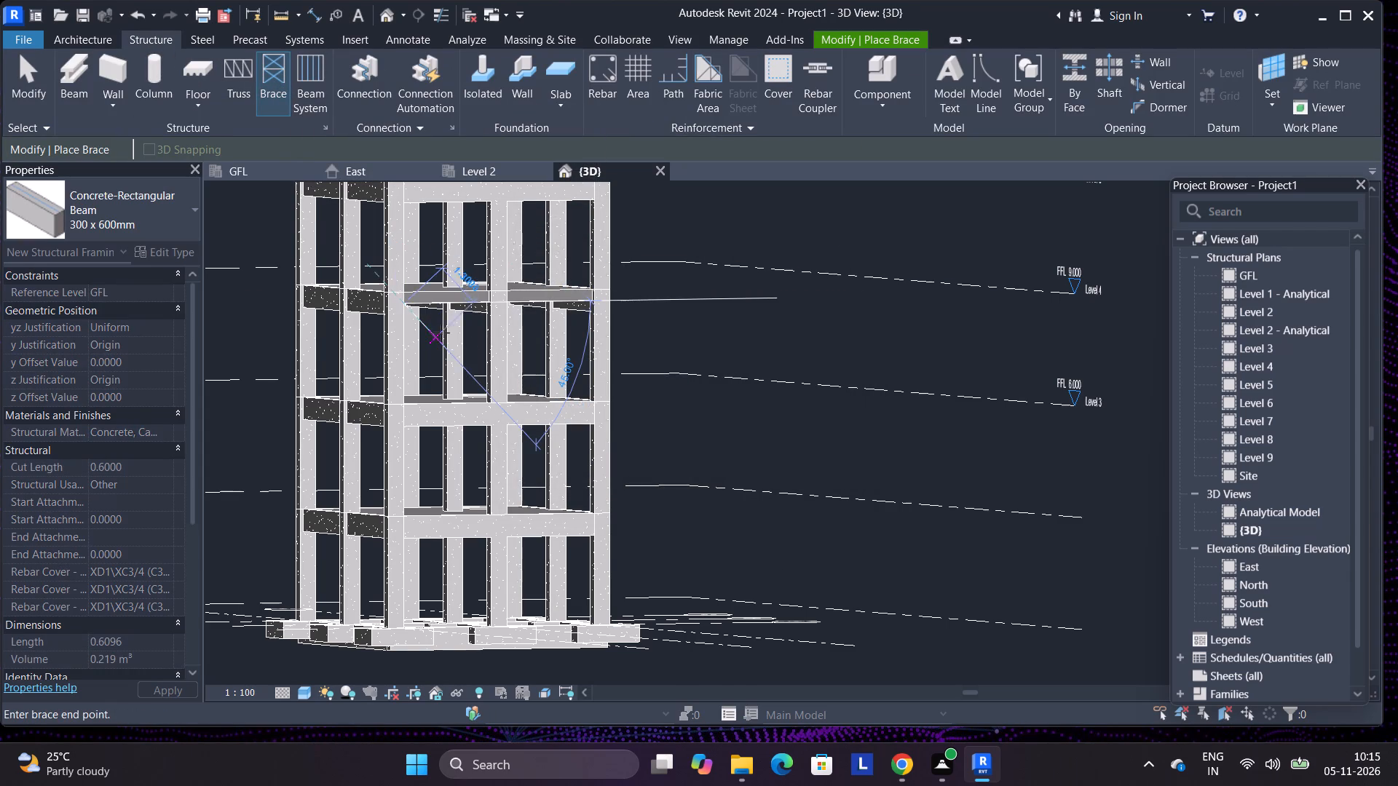
left_click(491, 402)
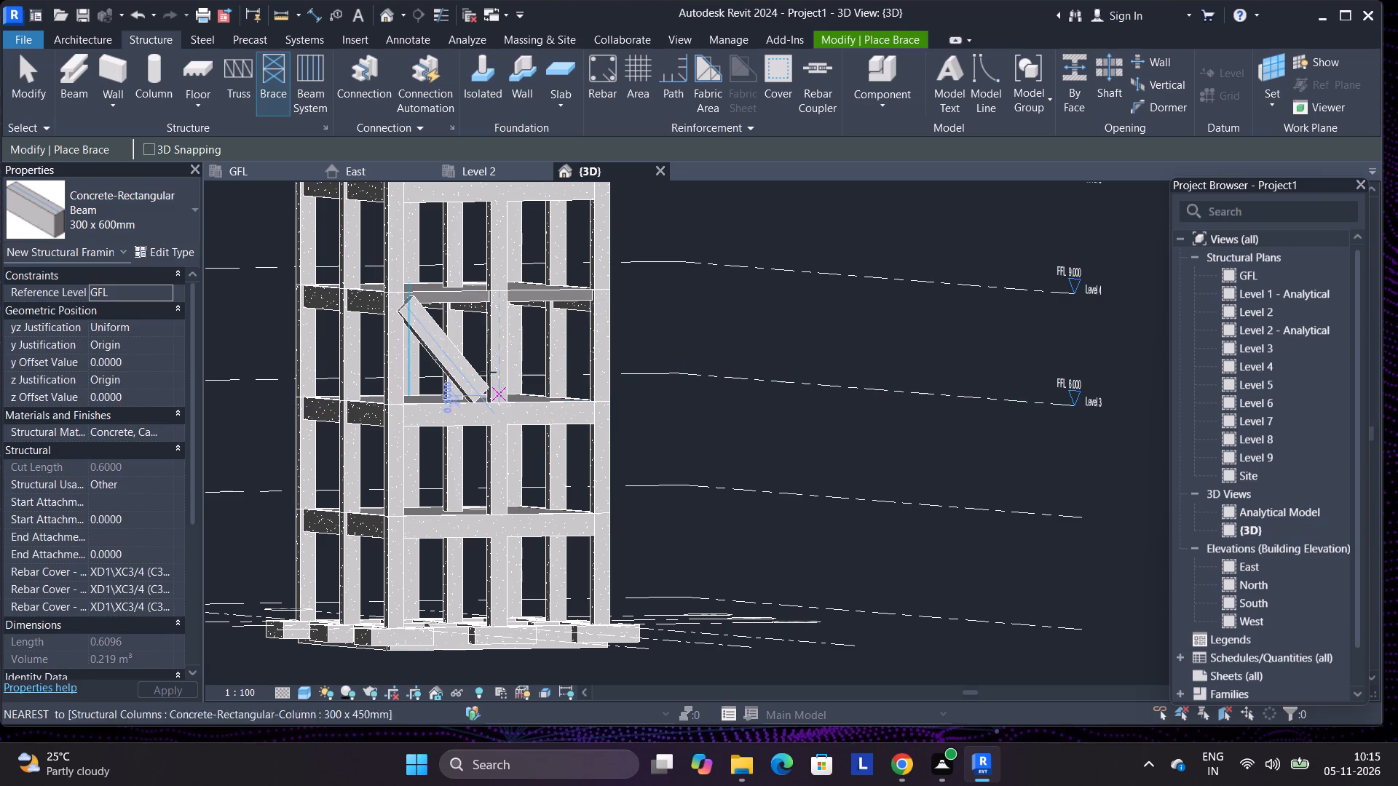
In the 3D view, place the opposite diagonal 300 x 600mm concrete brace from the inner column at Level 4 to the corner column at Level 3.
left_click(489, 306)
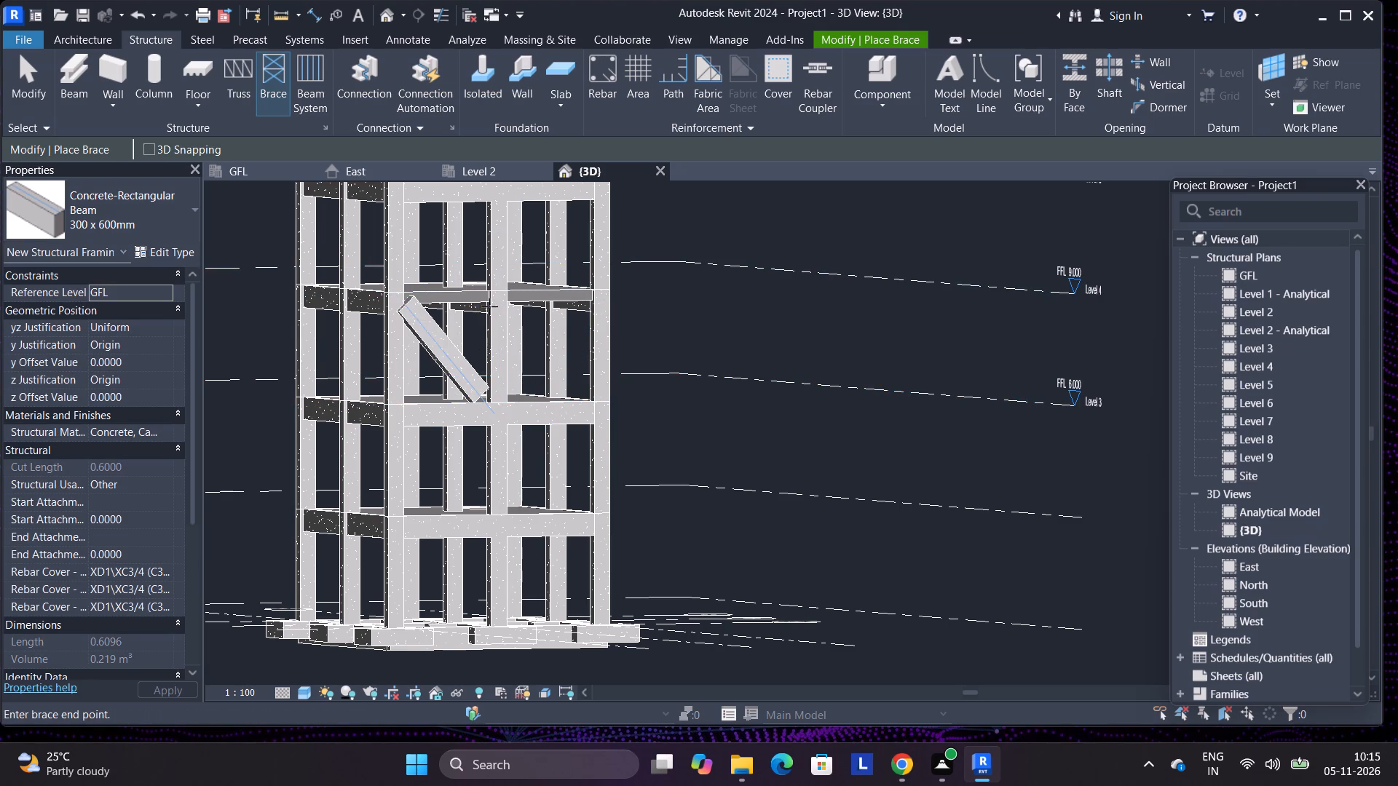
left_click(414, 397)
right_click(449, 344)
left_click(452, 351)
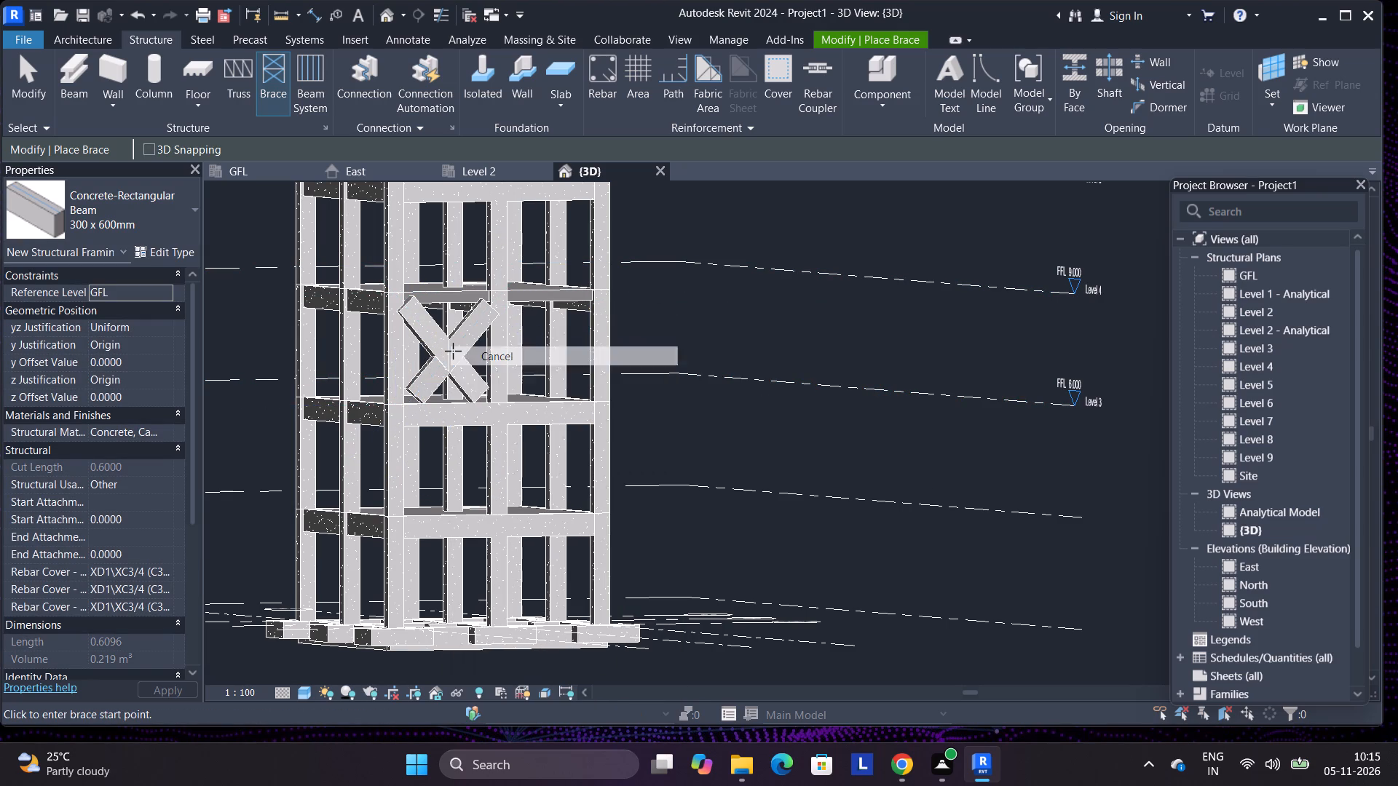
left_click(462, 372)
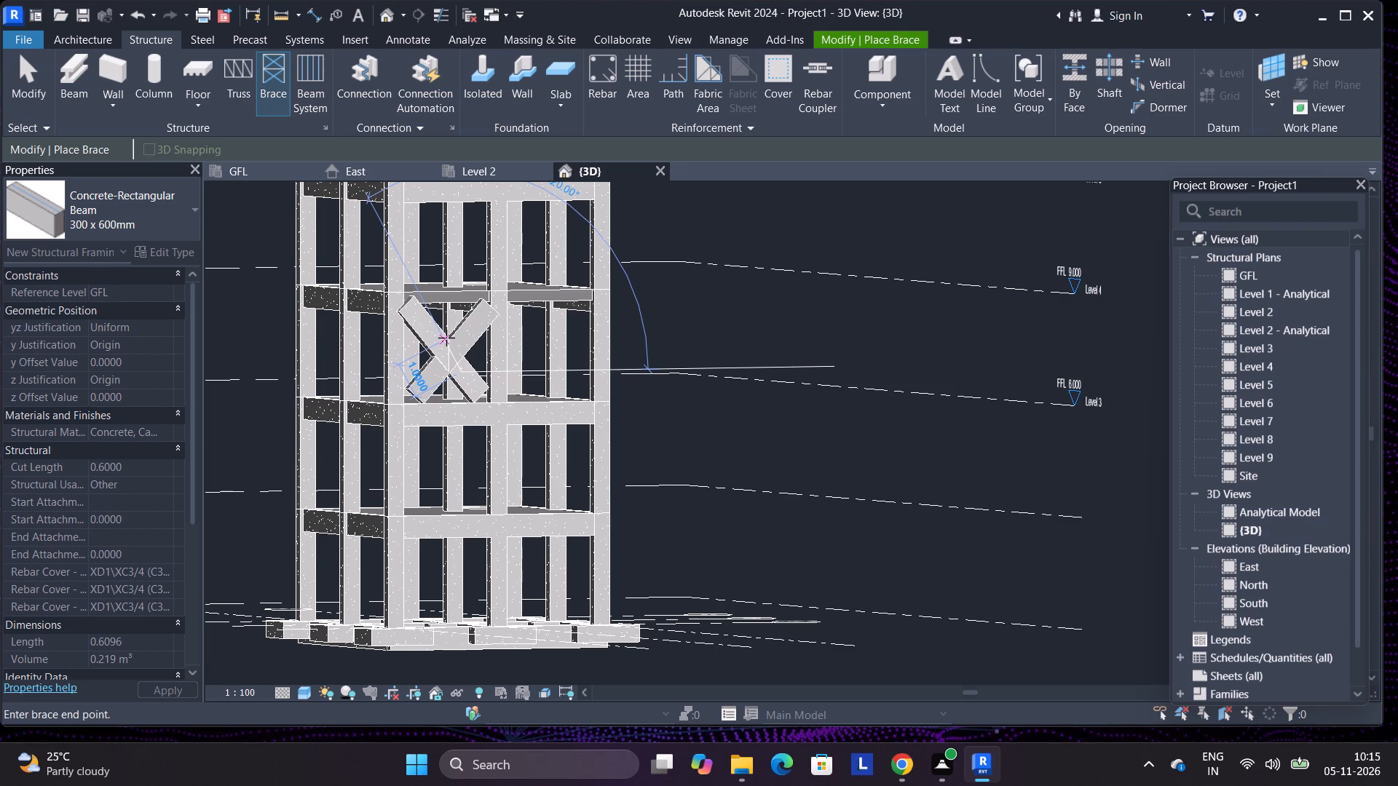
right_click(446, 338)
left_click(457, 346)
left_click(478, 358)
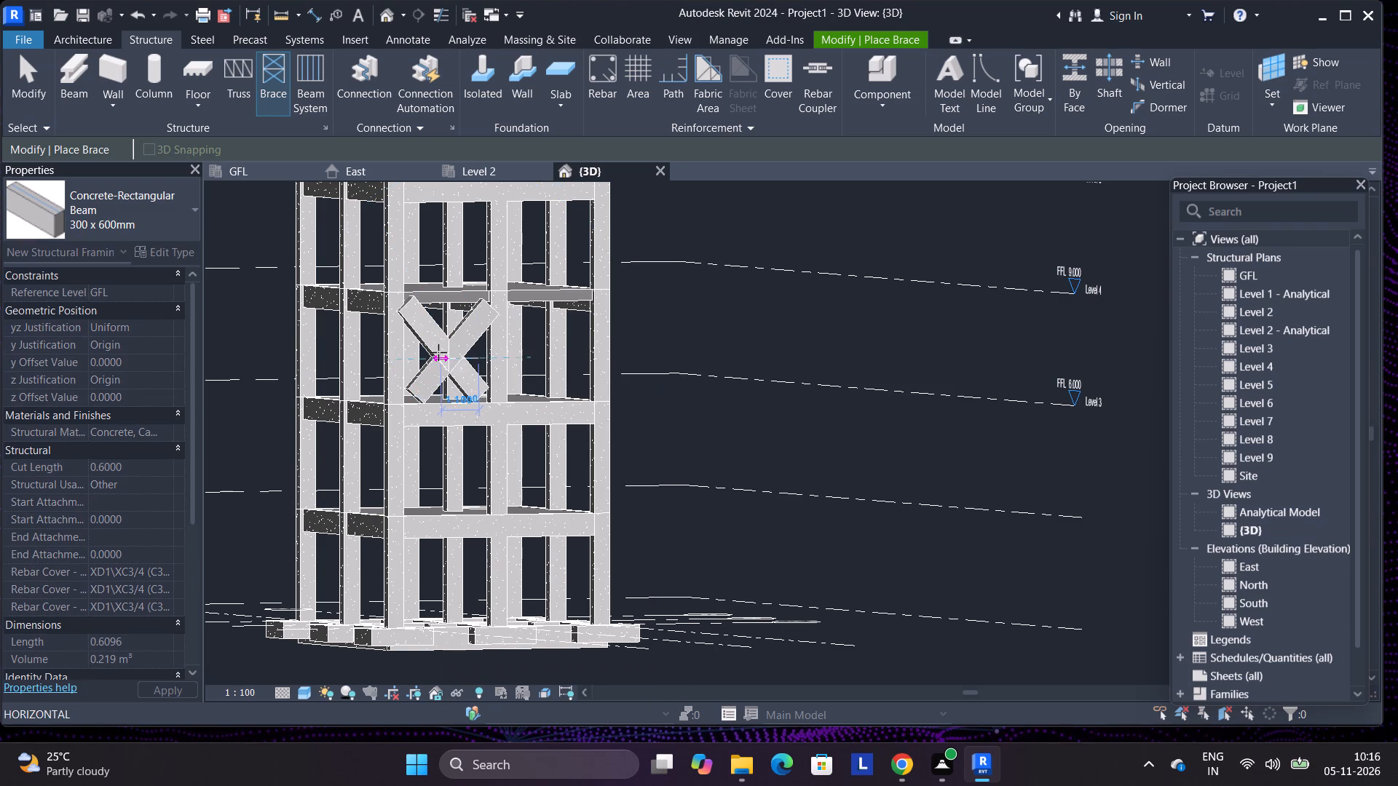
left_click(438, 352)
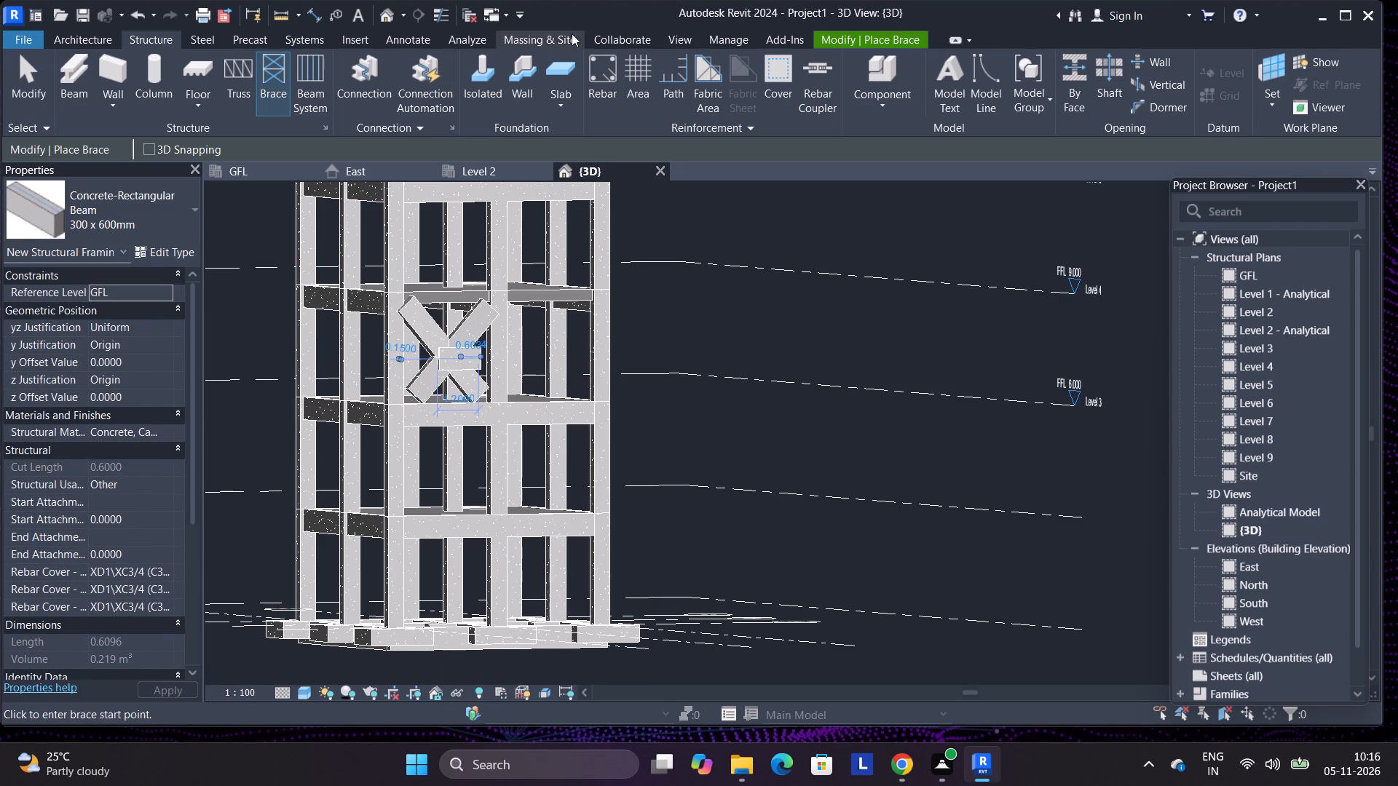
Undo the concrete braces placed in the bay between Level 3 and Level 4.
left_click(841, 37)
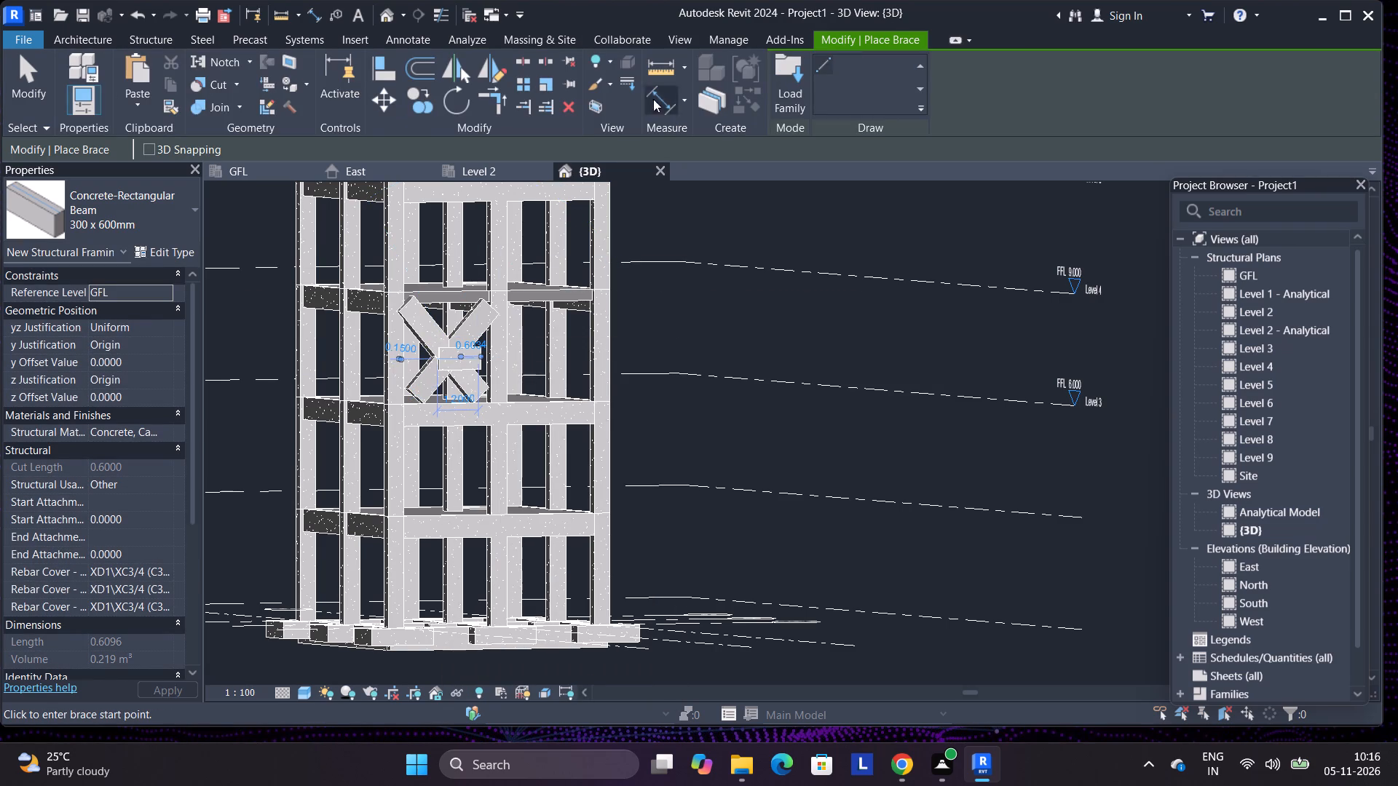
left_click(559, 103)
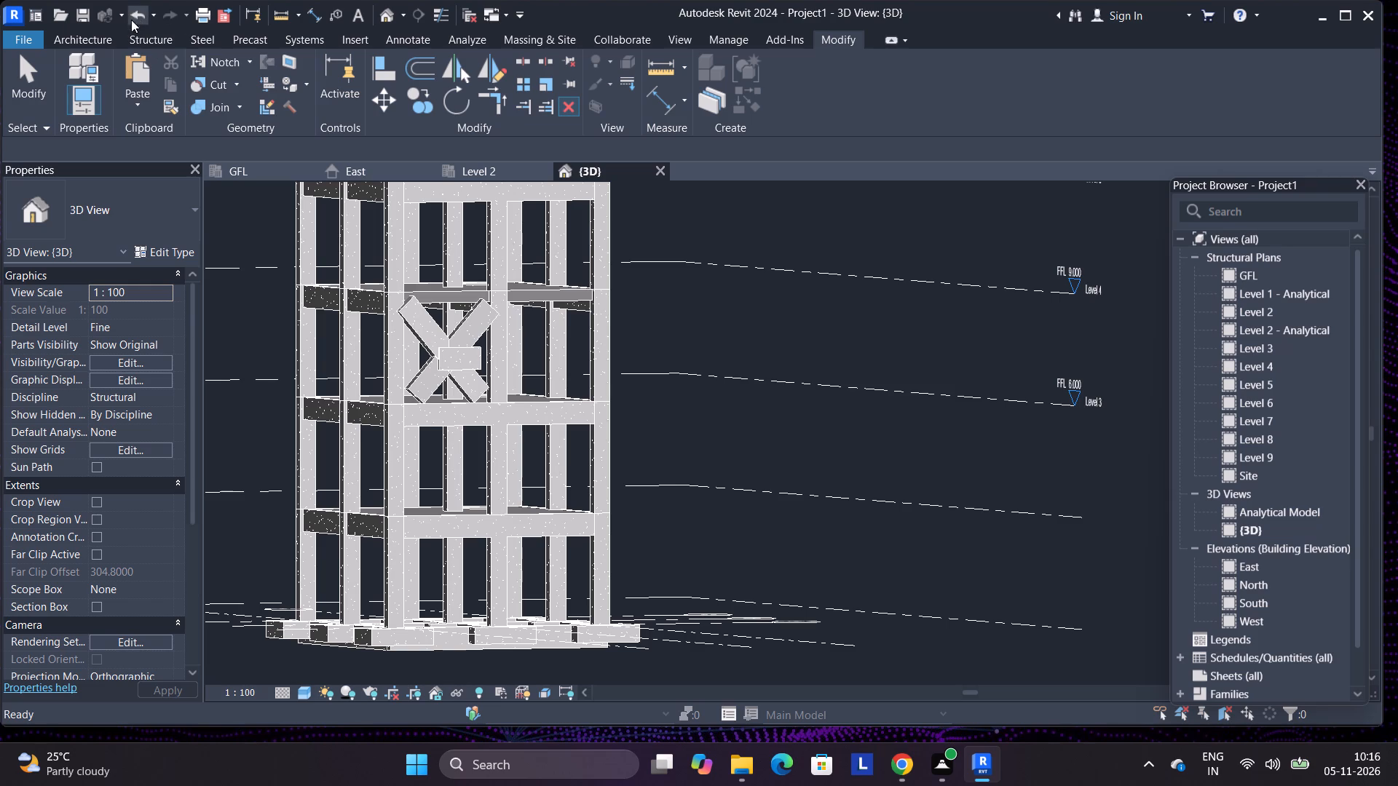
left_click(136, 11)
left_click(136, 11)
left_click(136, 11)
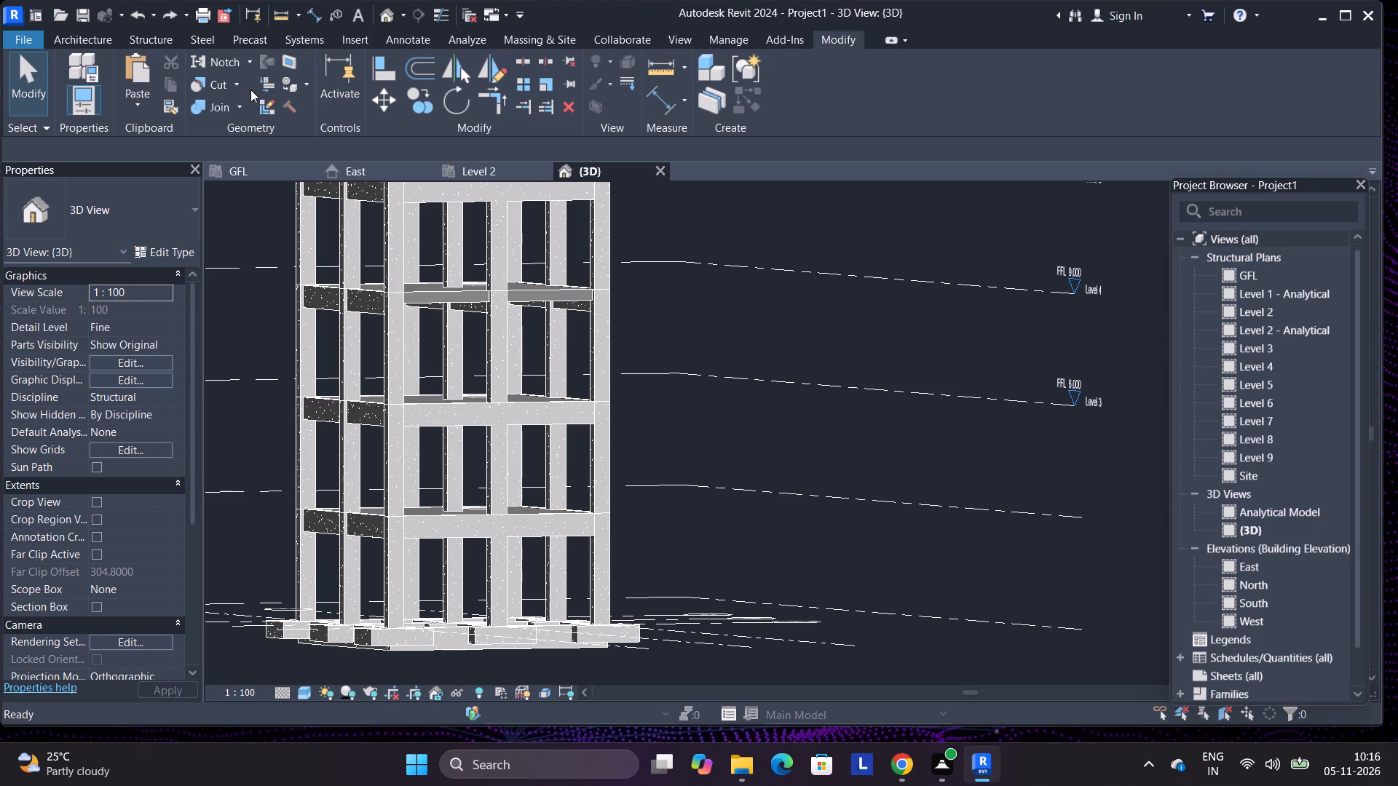
Place a diagonal UB127x76x13 steel brace from the corner column at Level 3 down to the adjacent column at Level 2.
double_click(146, 31)
left_click(264, 67)
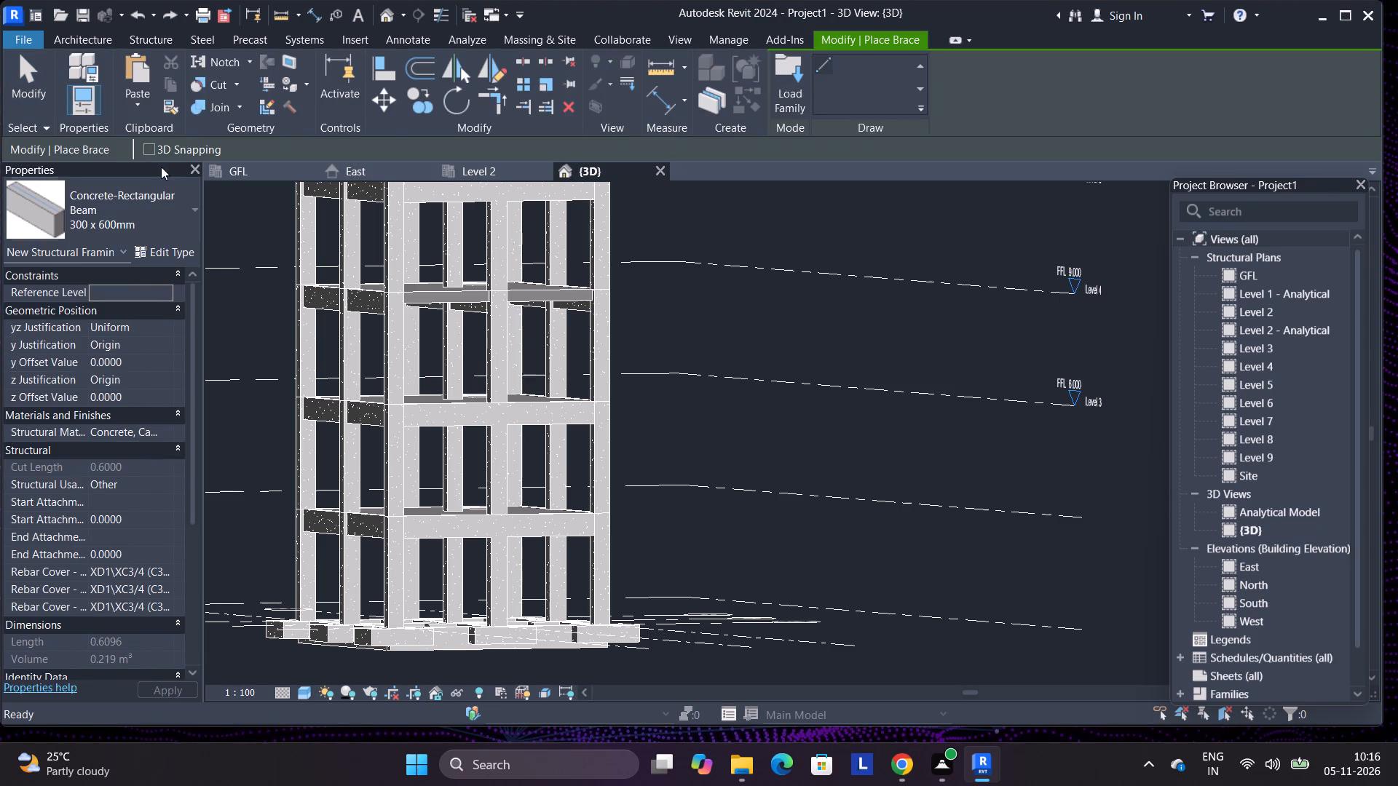
left_click(164, 198)
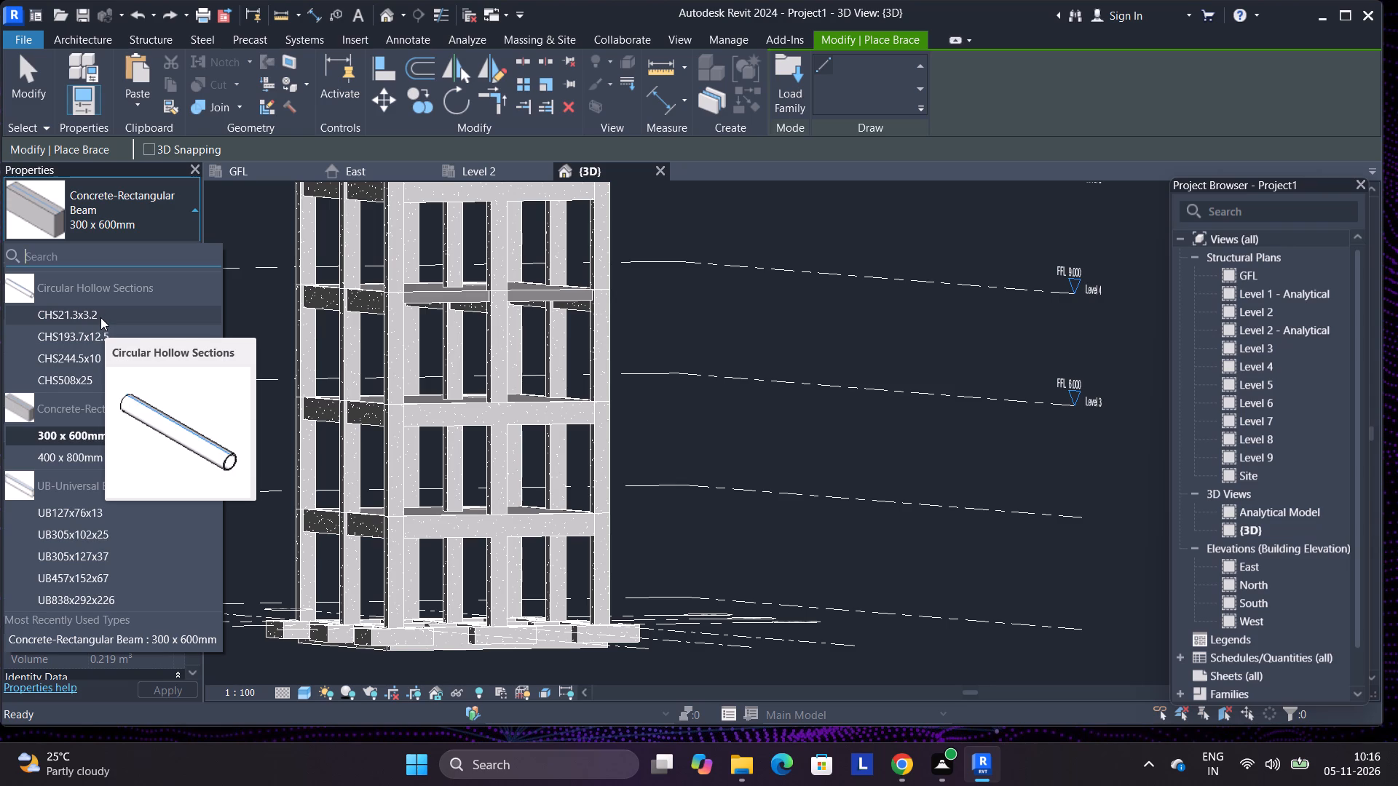
left_click(106, 505)
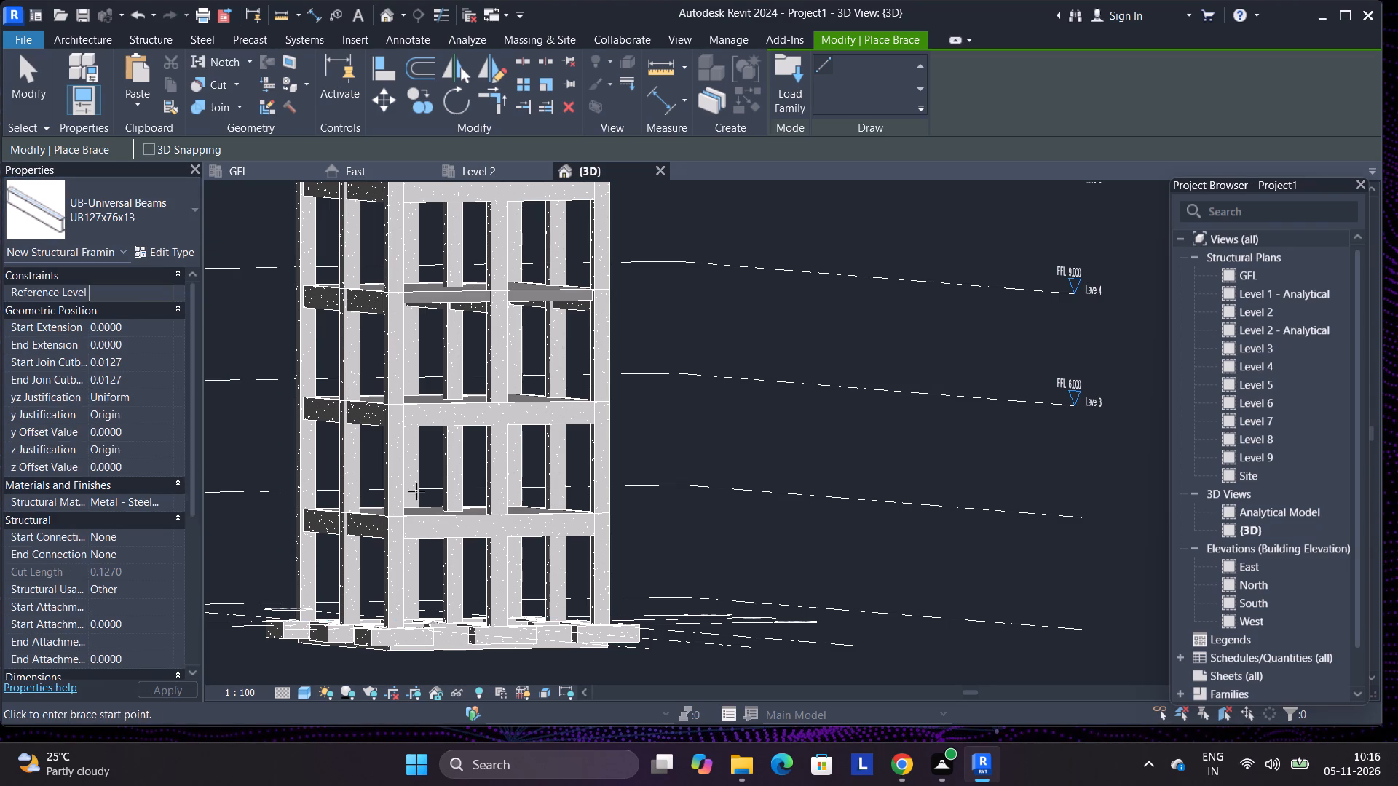
left_click(408, 427)
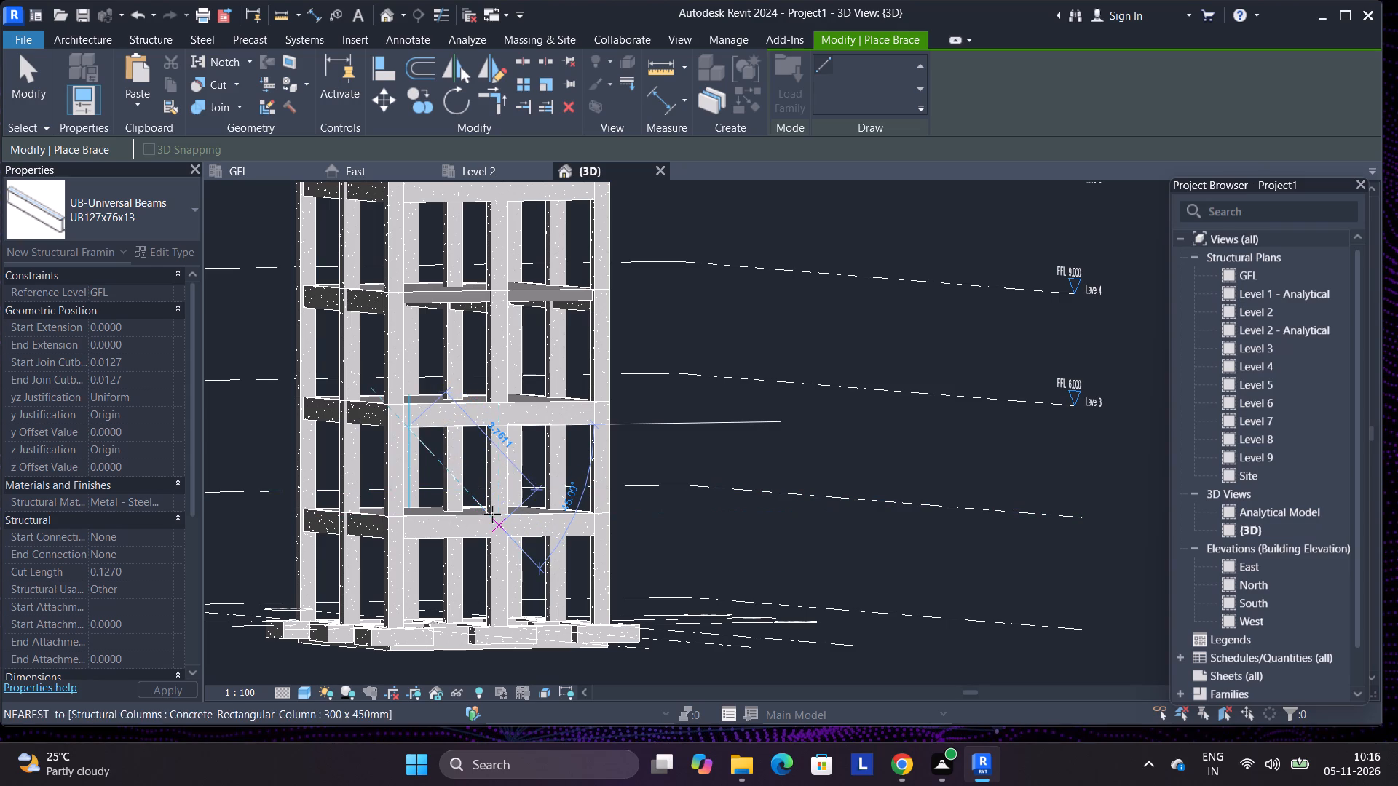
left_click(493, 514)
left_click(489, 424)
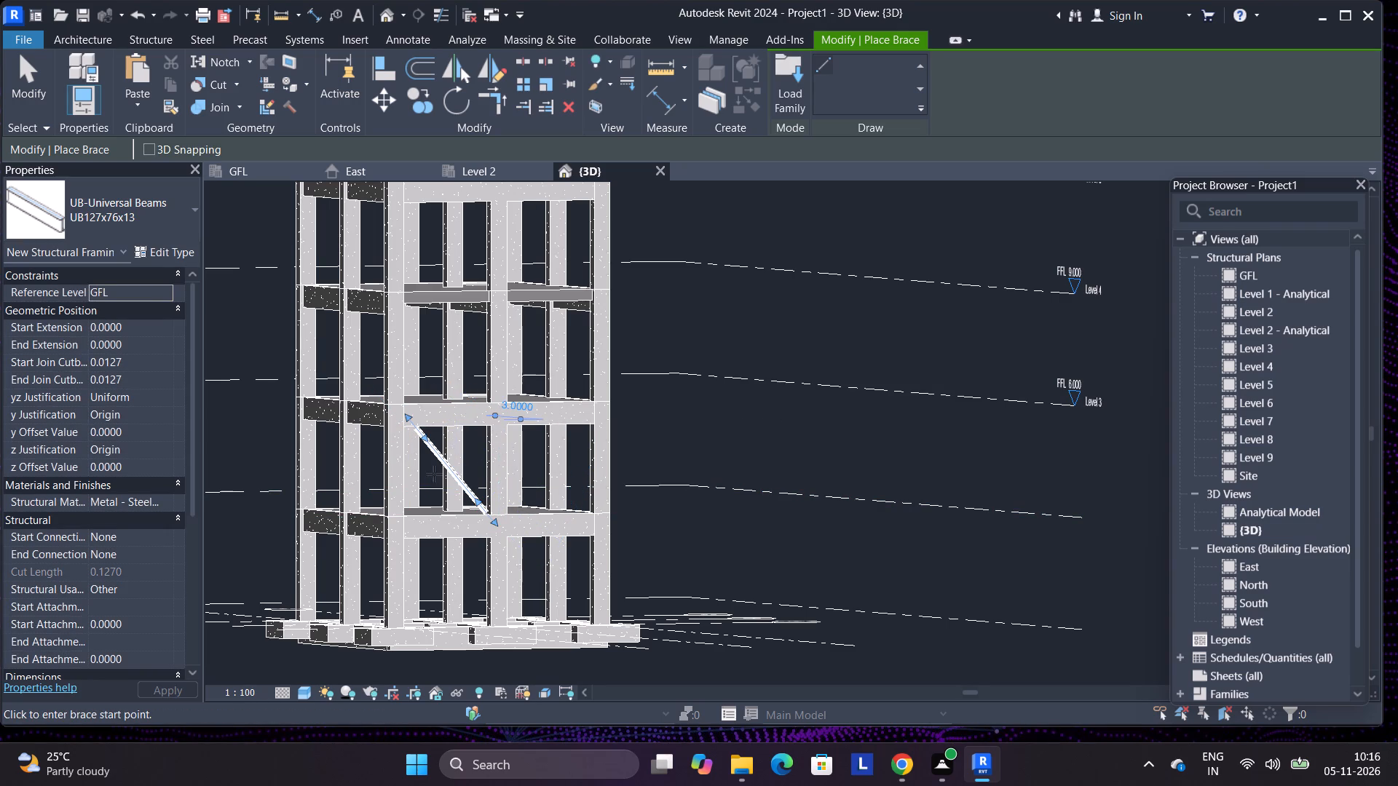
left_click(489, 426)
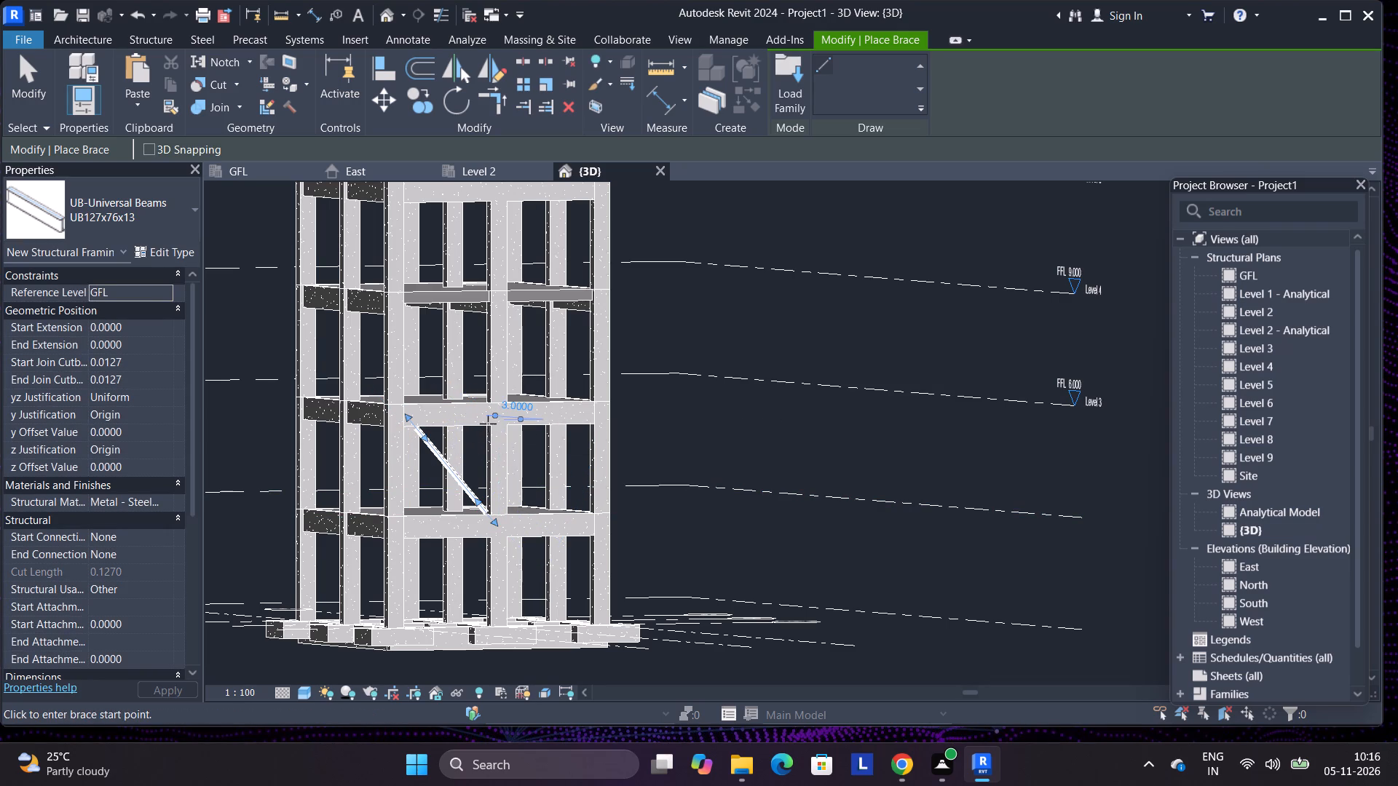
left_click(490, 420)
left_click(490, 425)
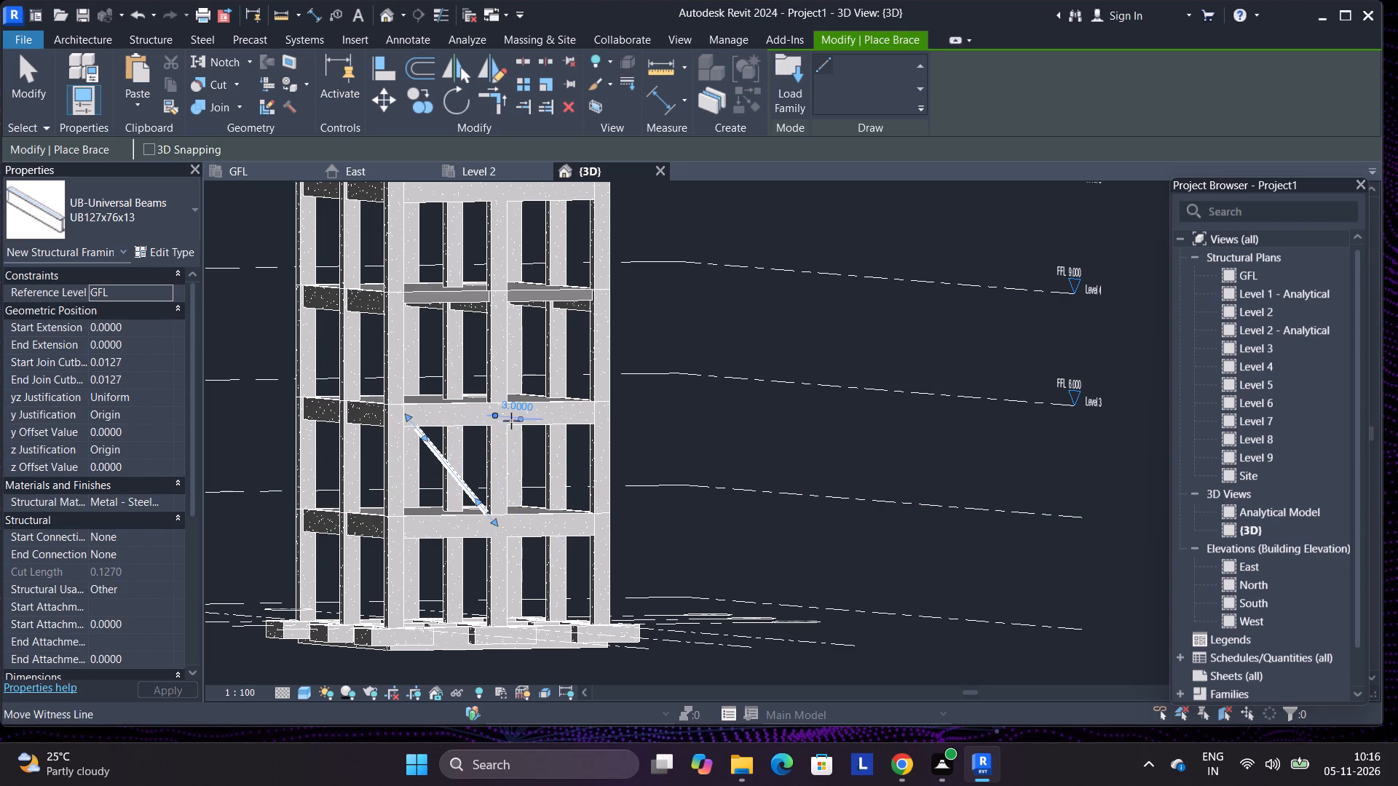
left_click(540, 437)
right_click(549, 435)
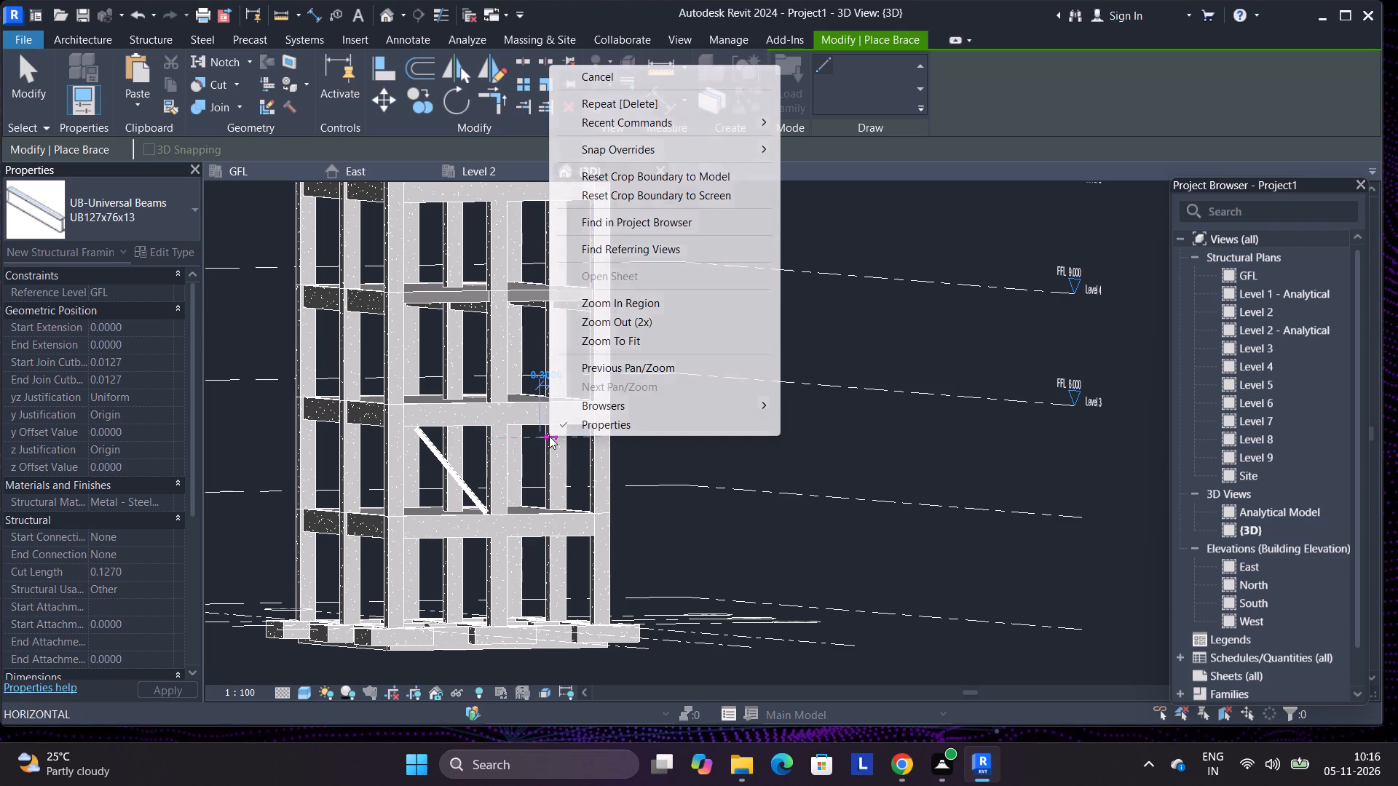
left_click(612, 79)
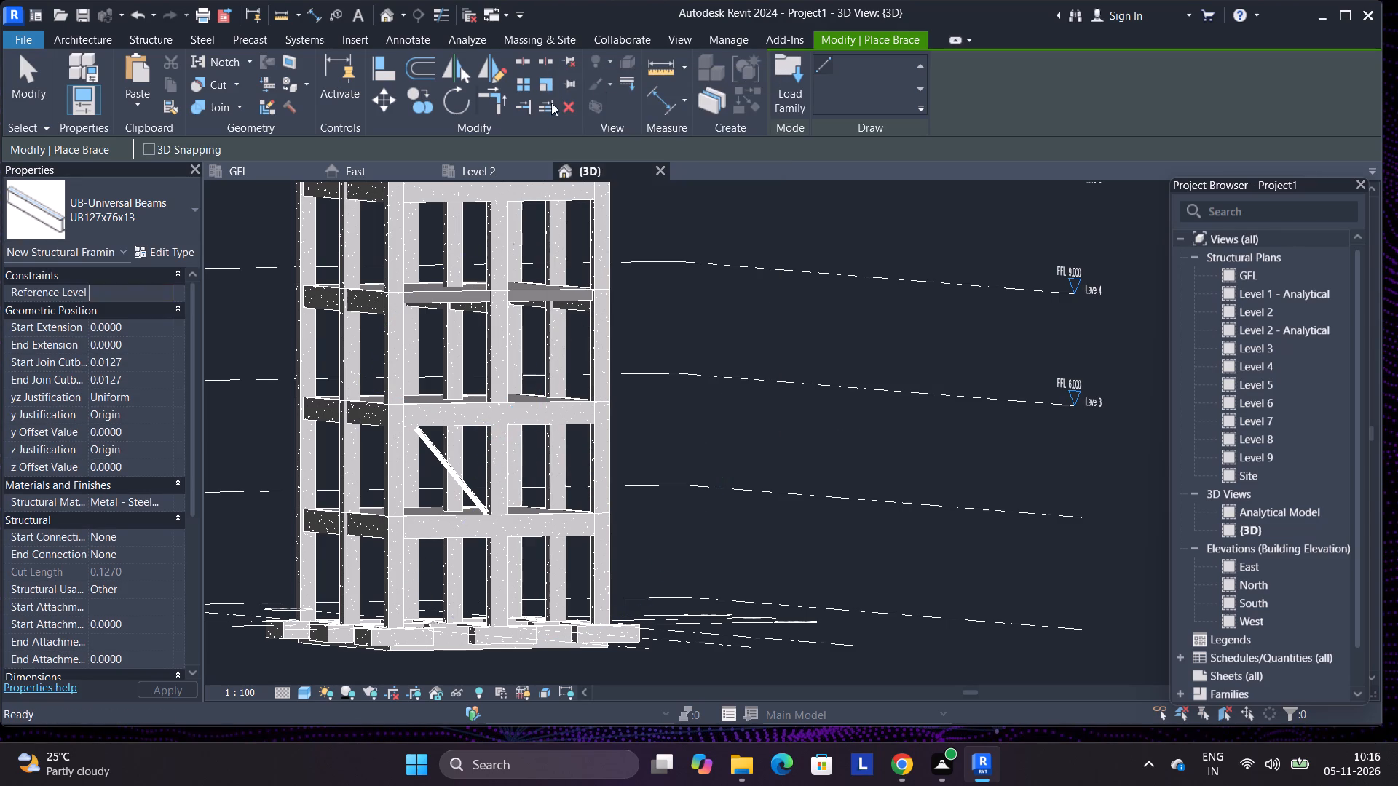
Place the opposite diagonal UB127x76x13 brace from the adjacent column at Level 3 down to the corner column at Level 2, crossing the first.
left_click(116, 199)
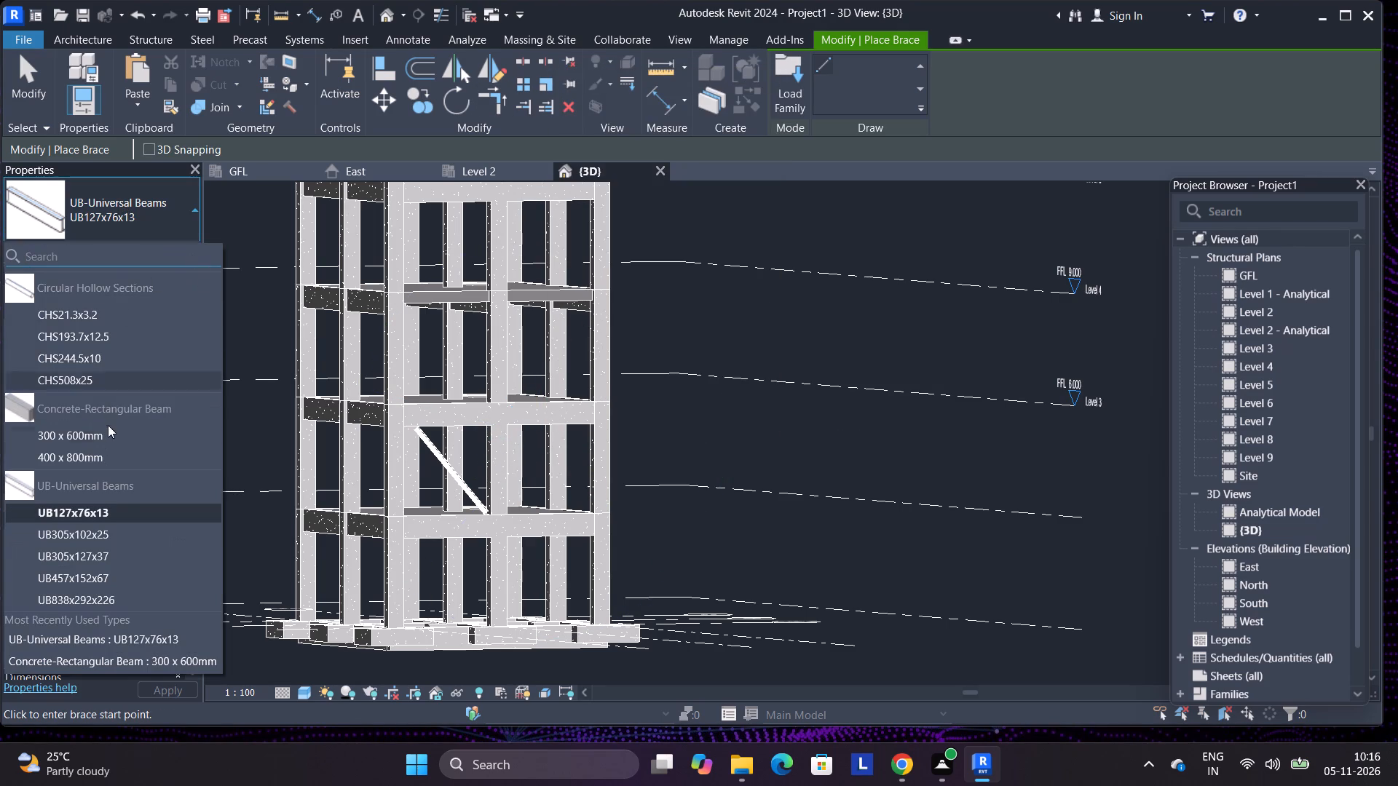
left_click(135, 507)
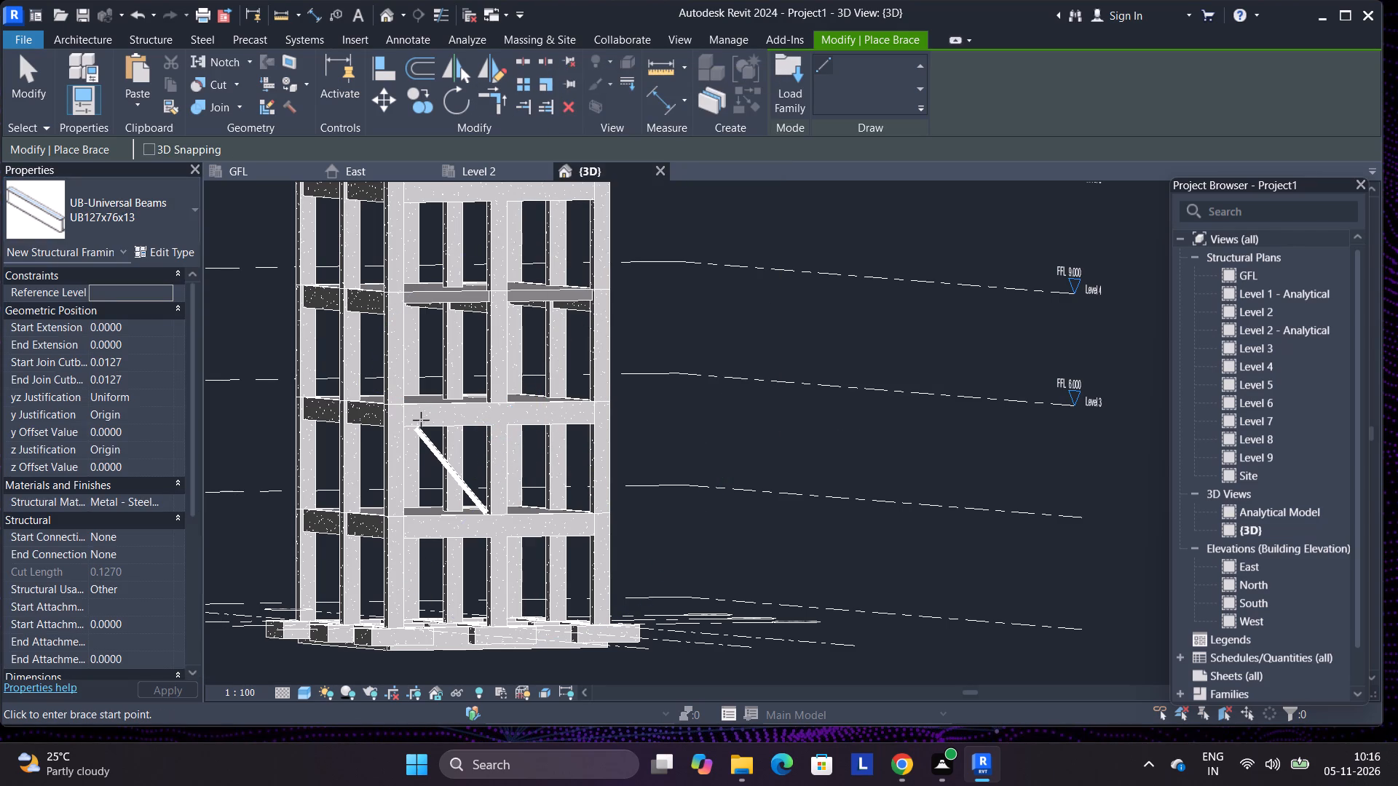
left_click(489, 425)
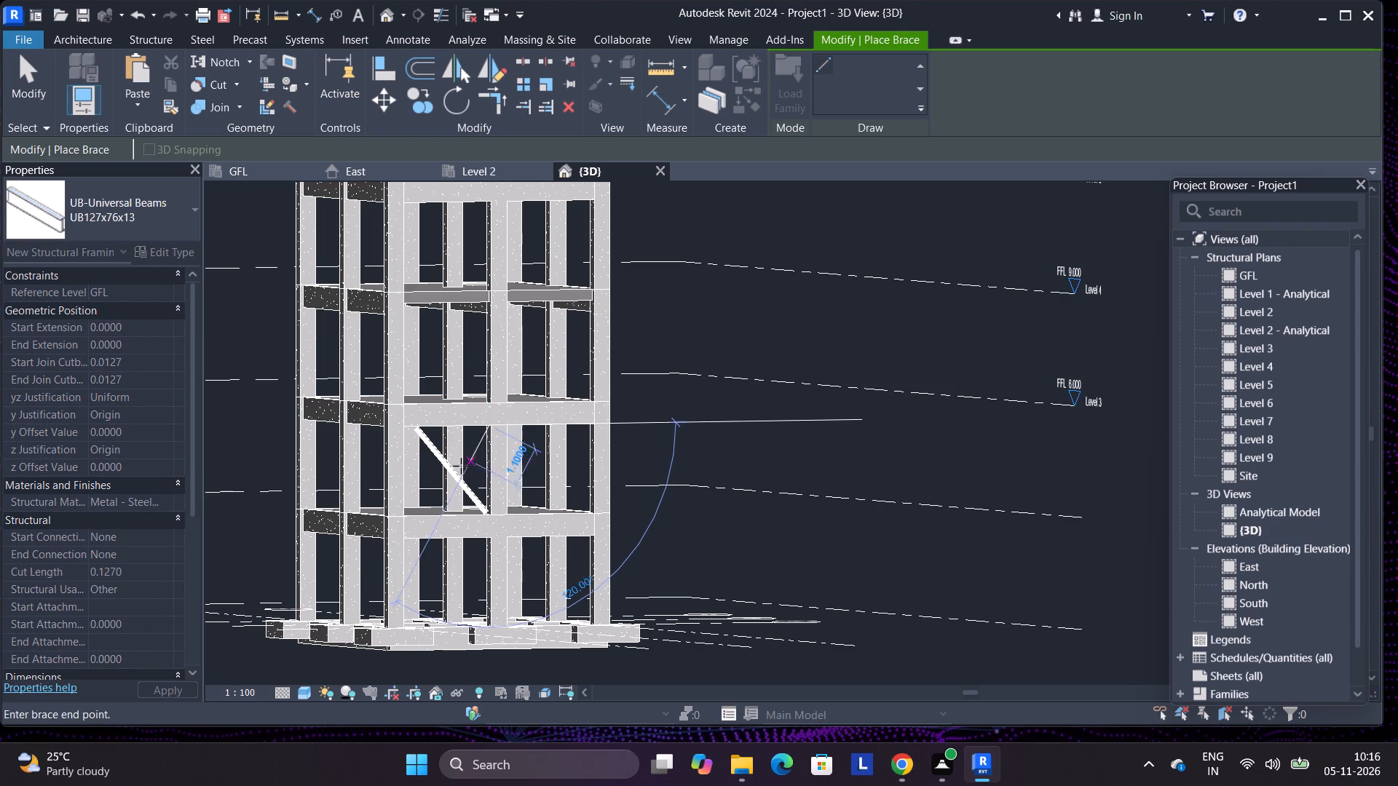
left_click(406, 511)
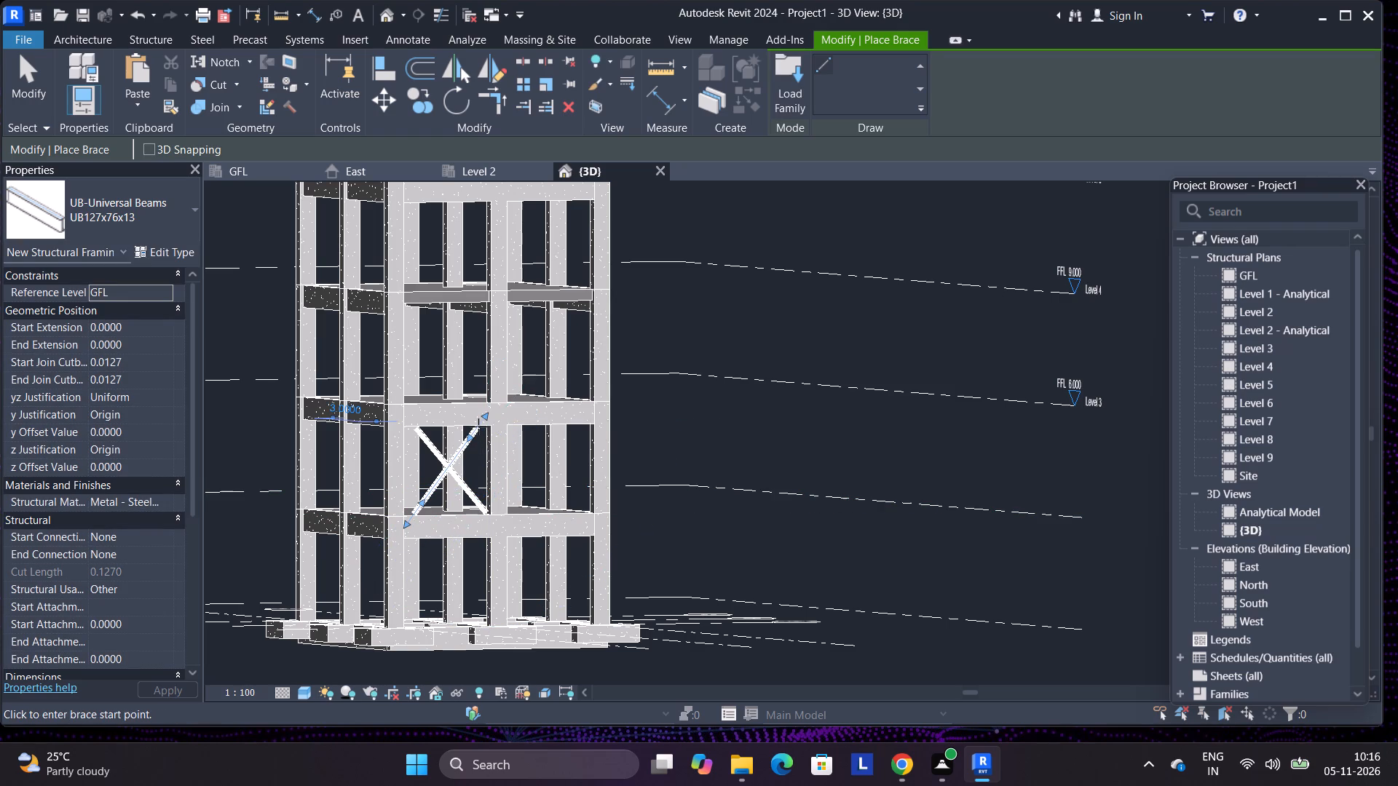
right_click(451, 471)
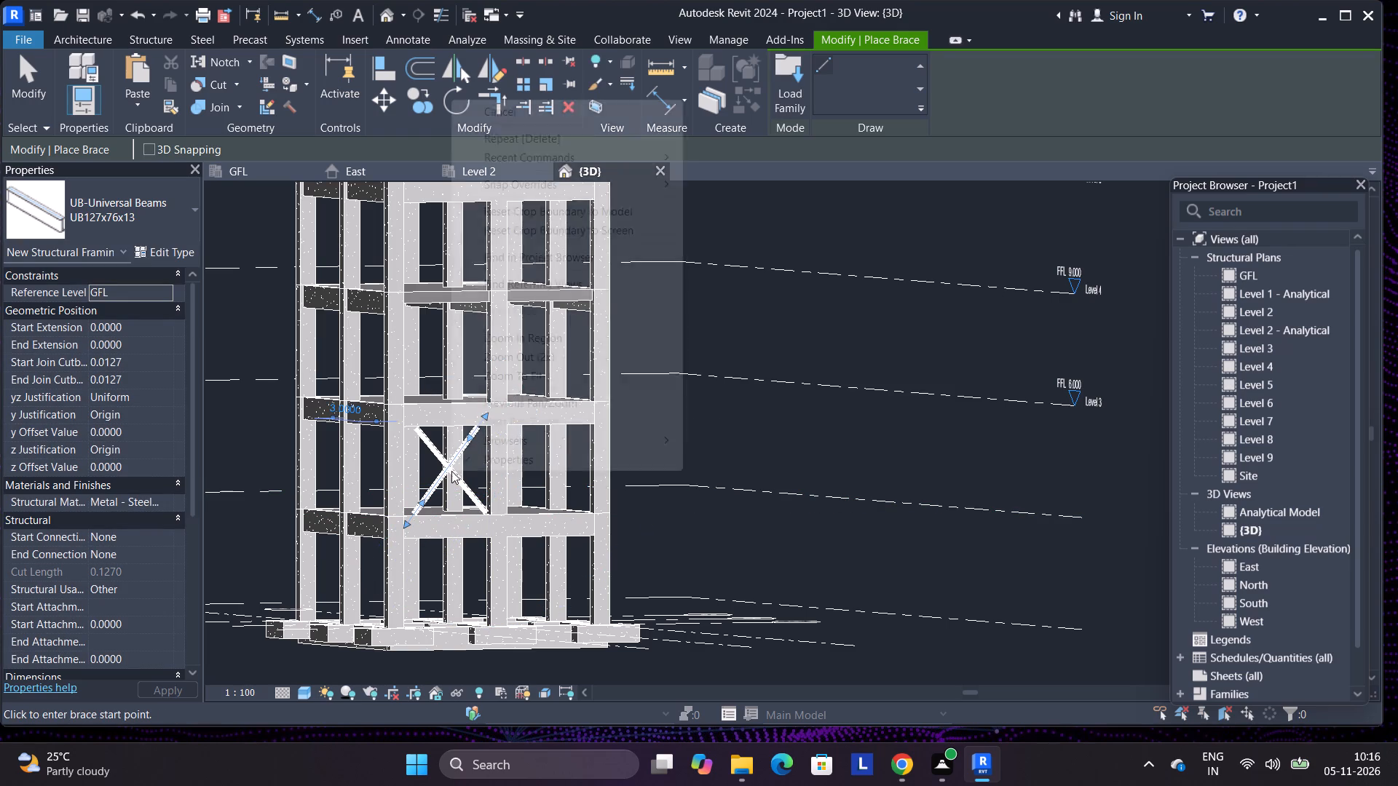
left_click(532, 116)
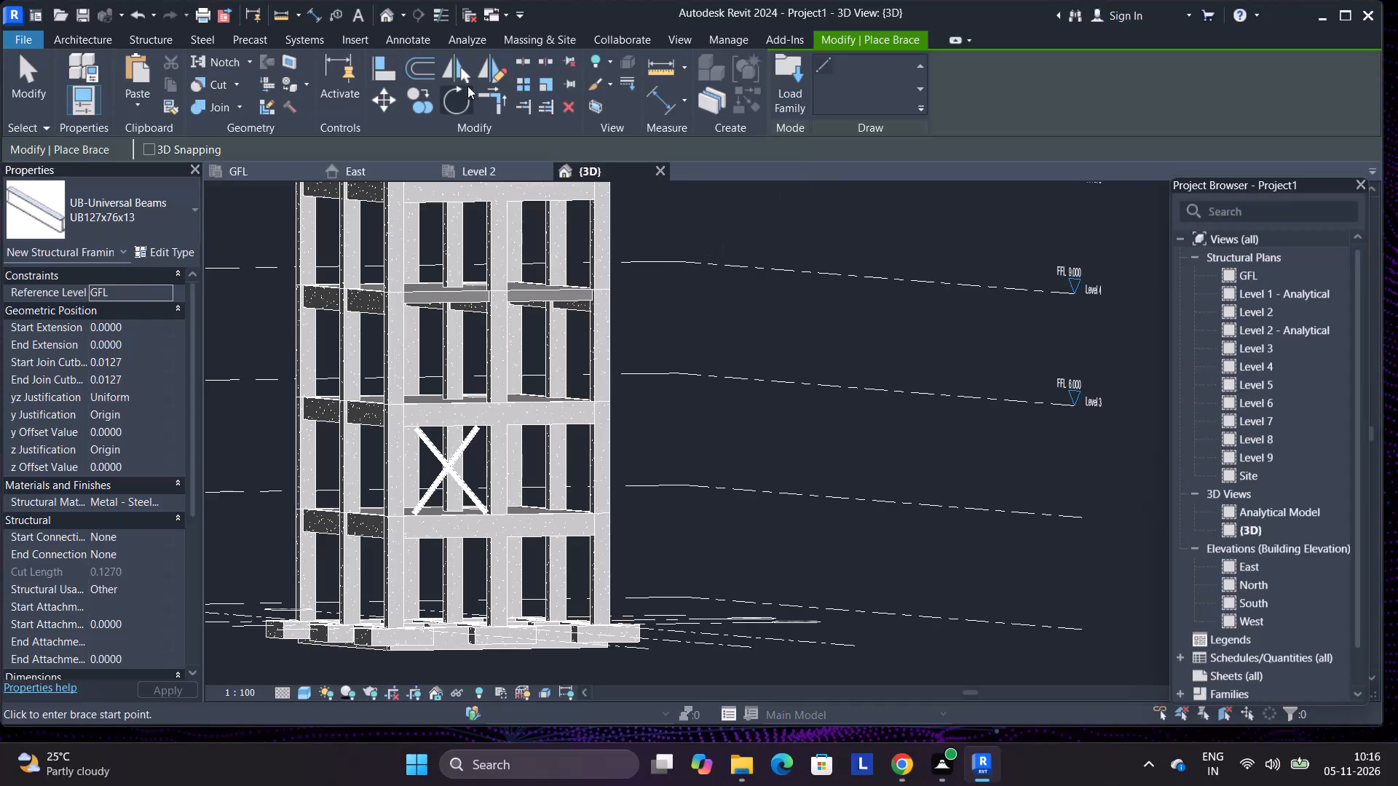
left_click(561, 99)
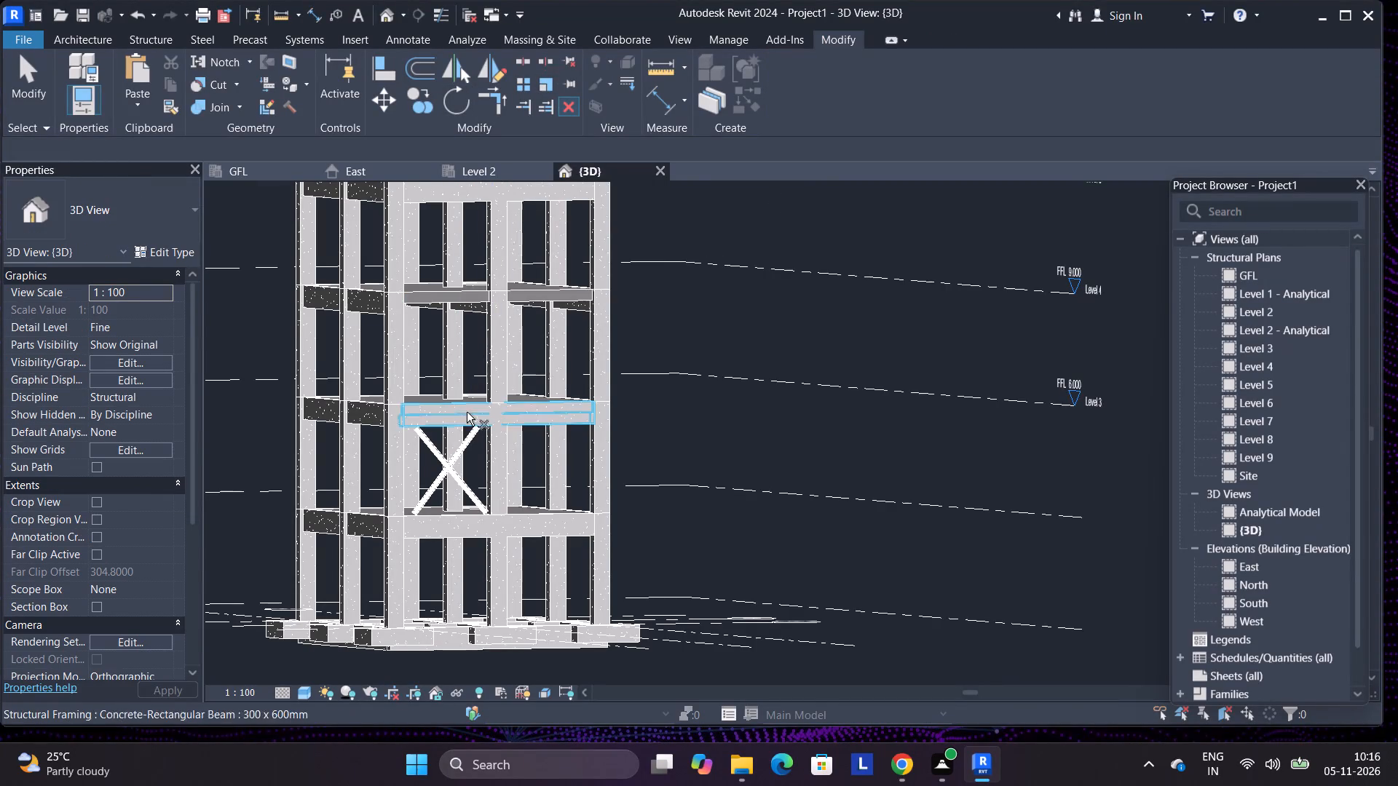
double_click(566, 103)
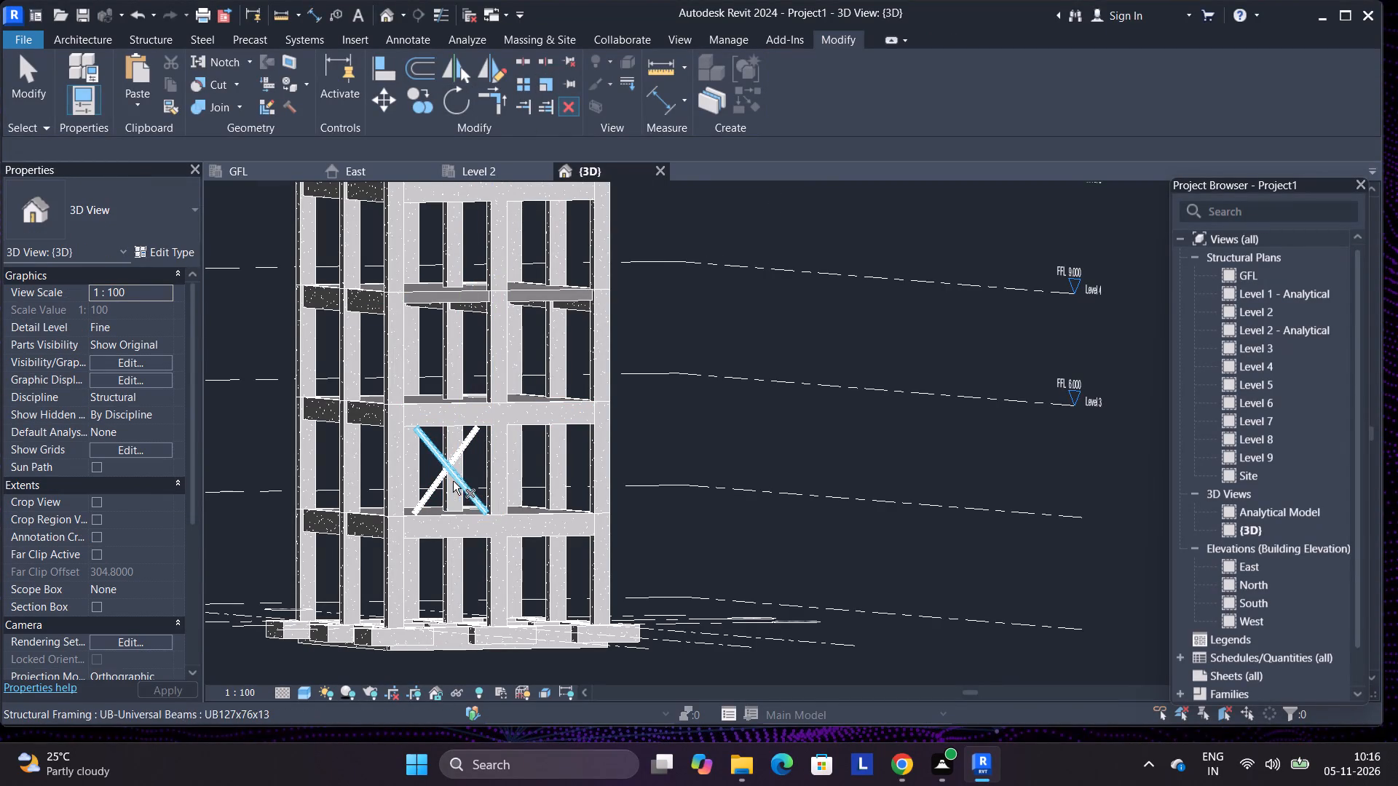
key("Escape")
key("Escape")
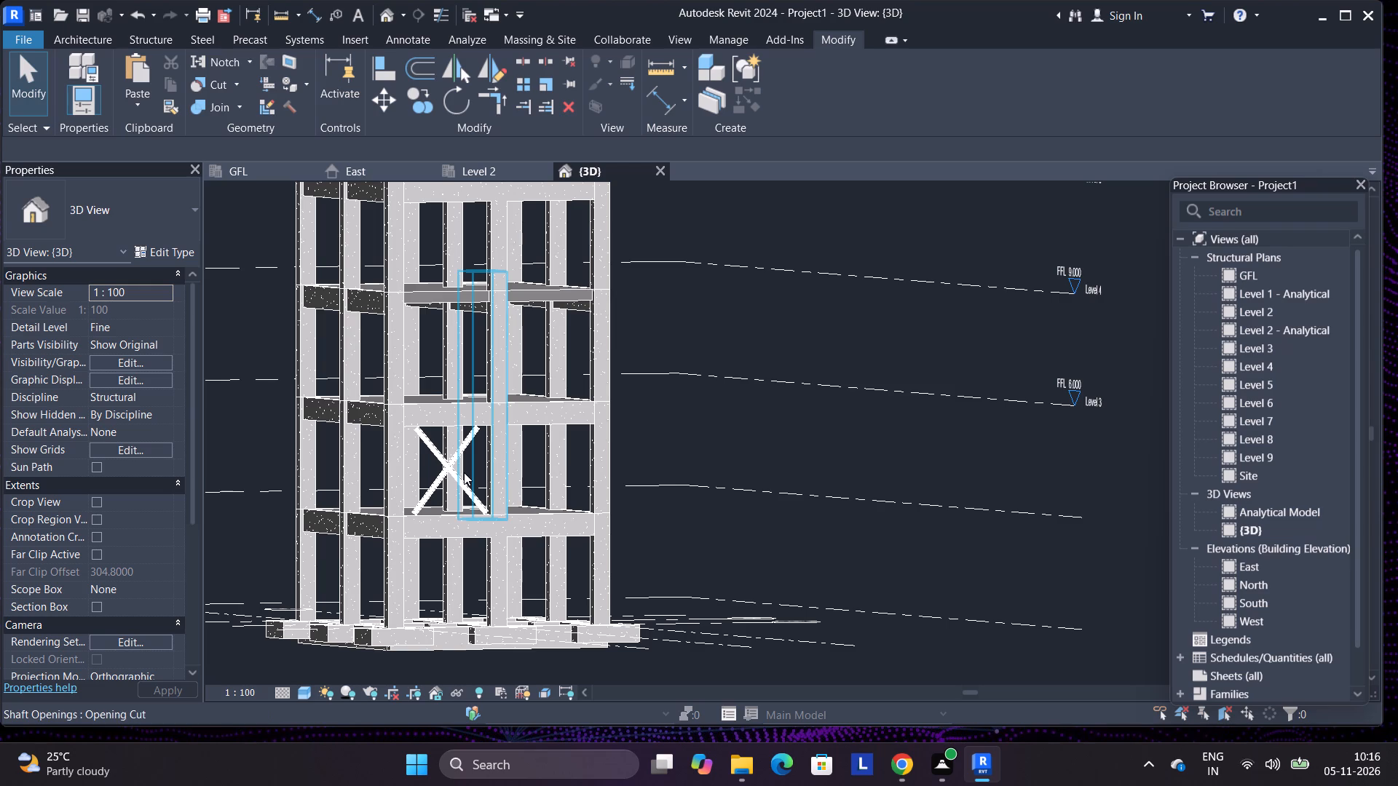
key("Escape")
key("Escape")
Copy both crossed UB127x76x13 braces from their intersection to the empty space beside the frame.
left_click(439, 461)
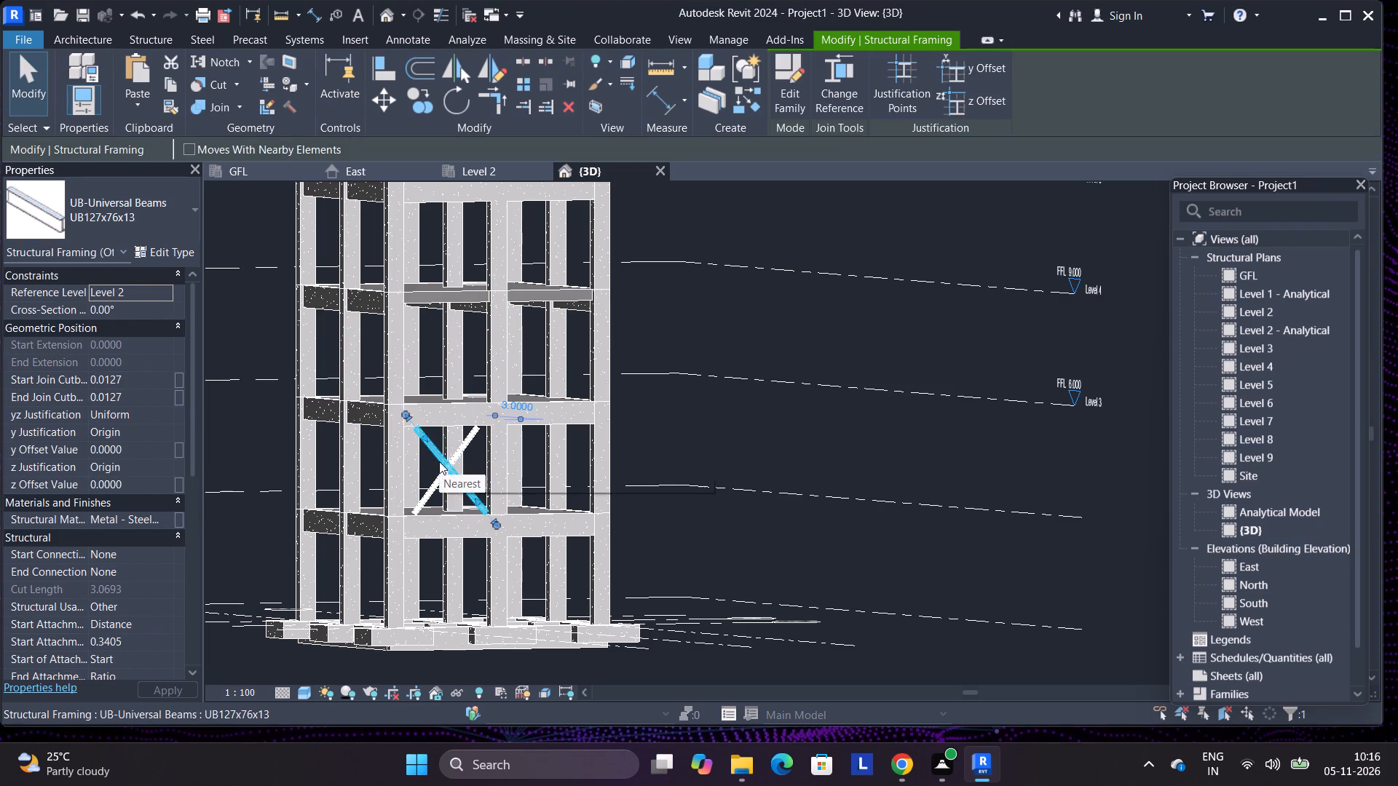
left_click(434, 483)
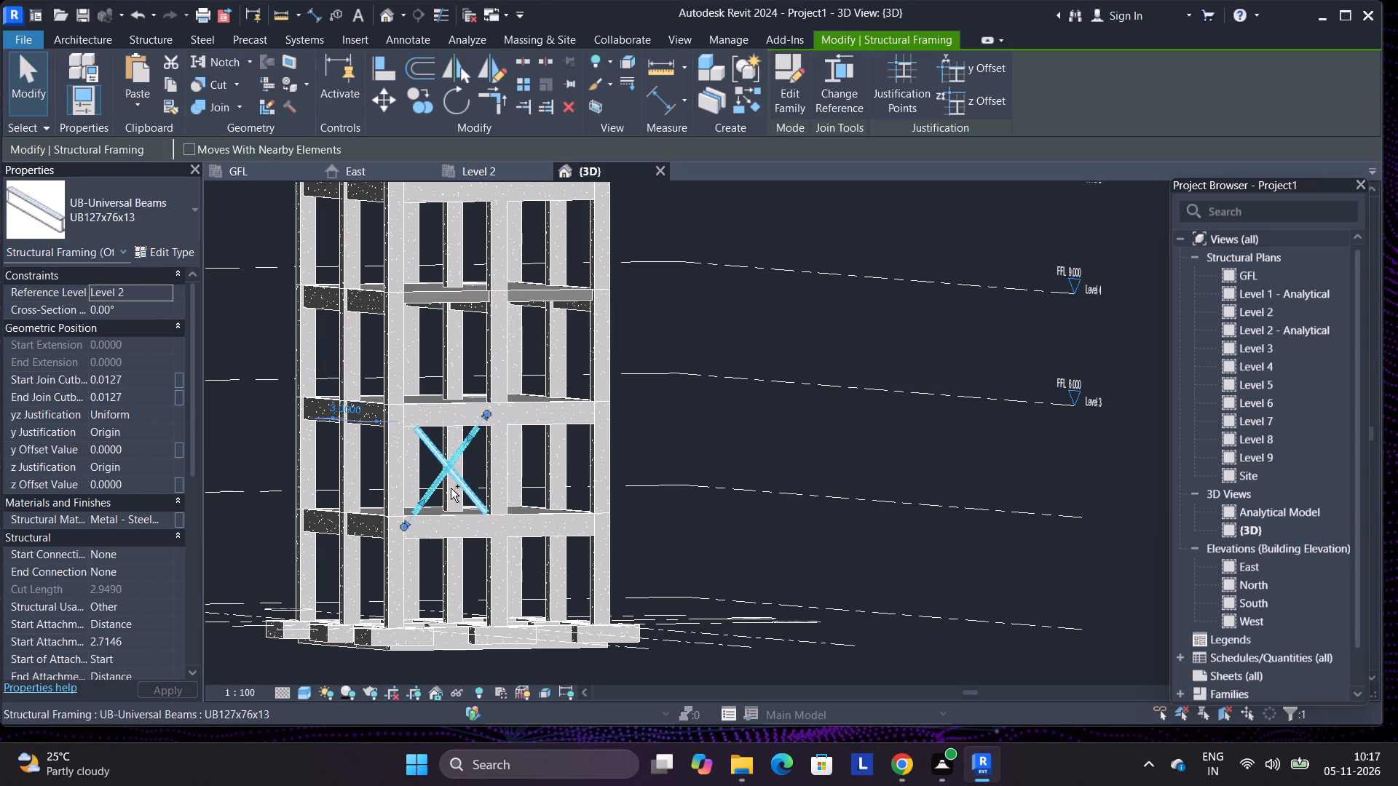
left_click(457, 483, "ctrl")
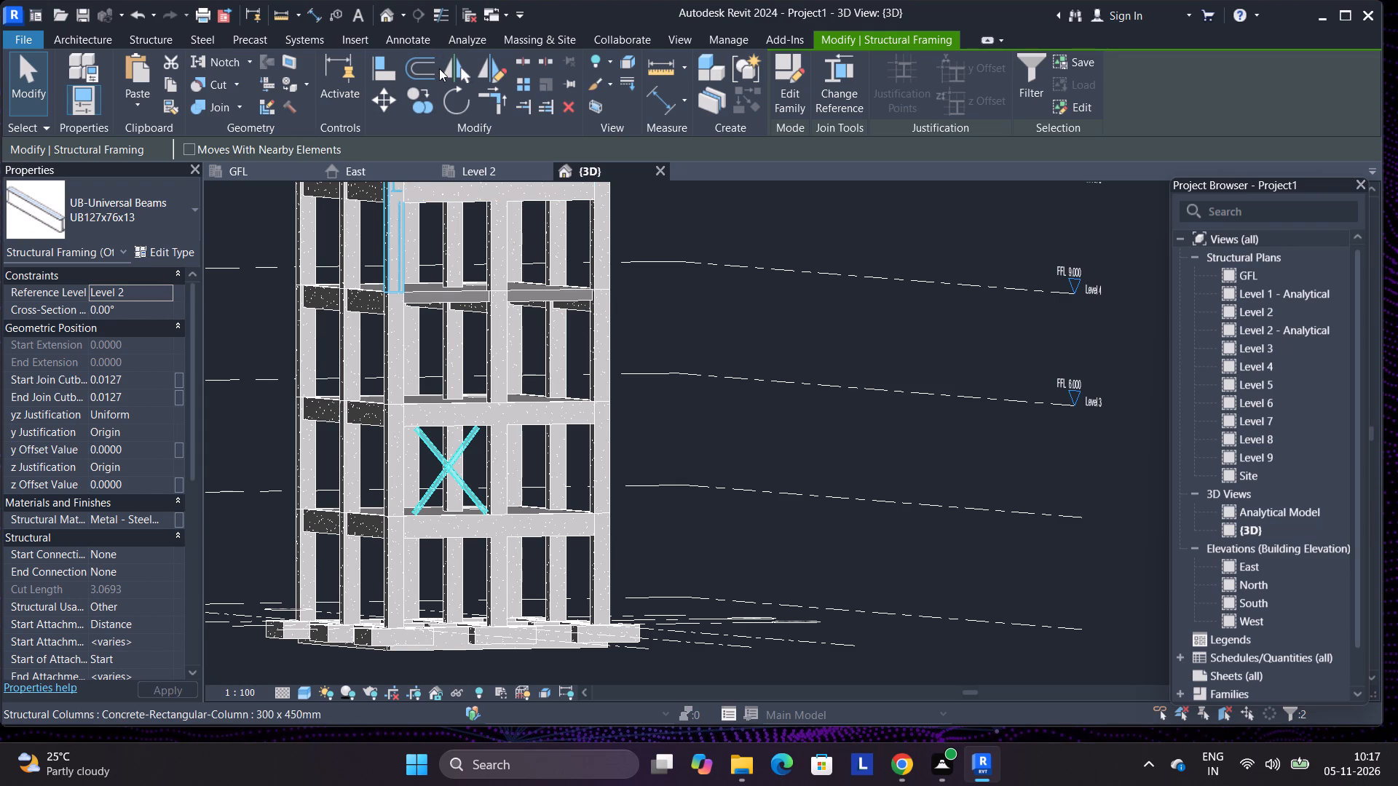
left_click(416, 100)
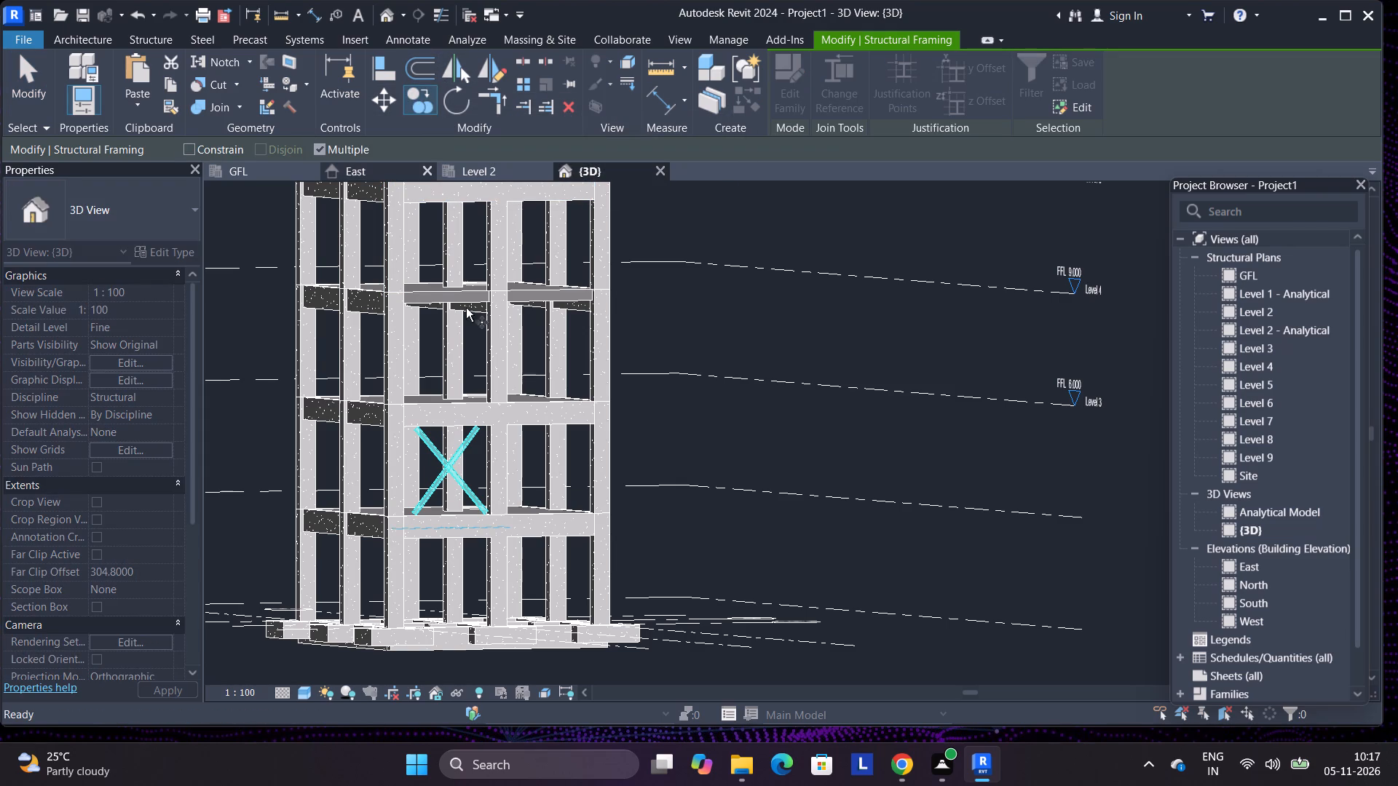
left_click(449, 466)
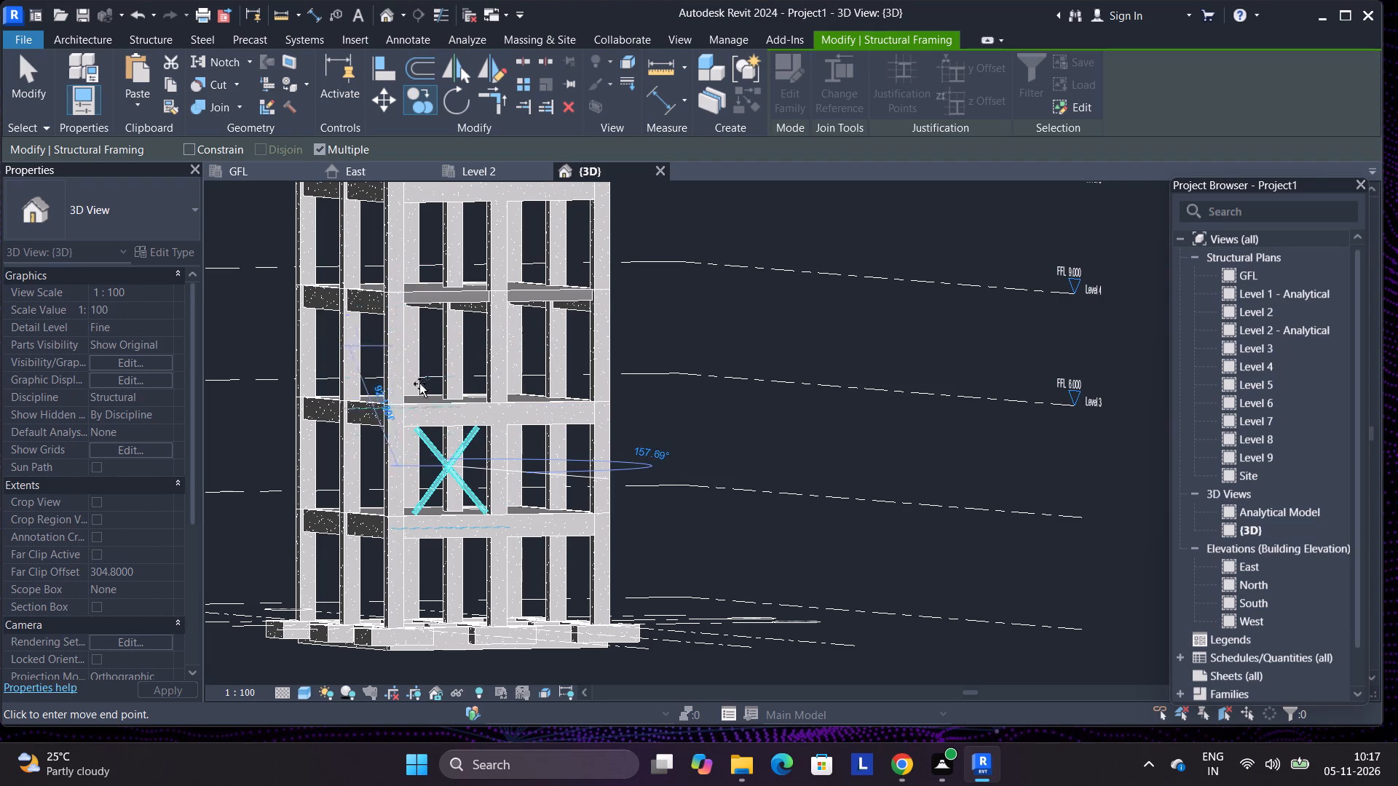
key("Escape")
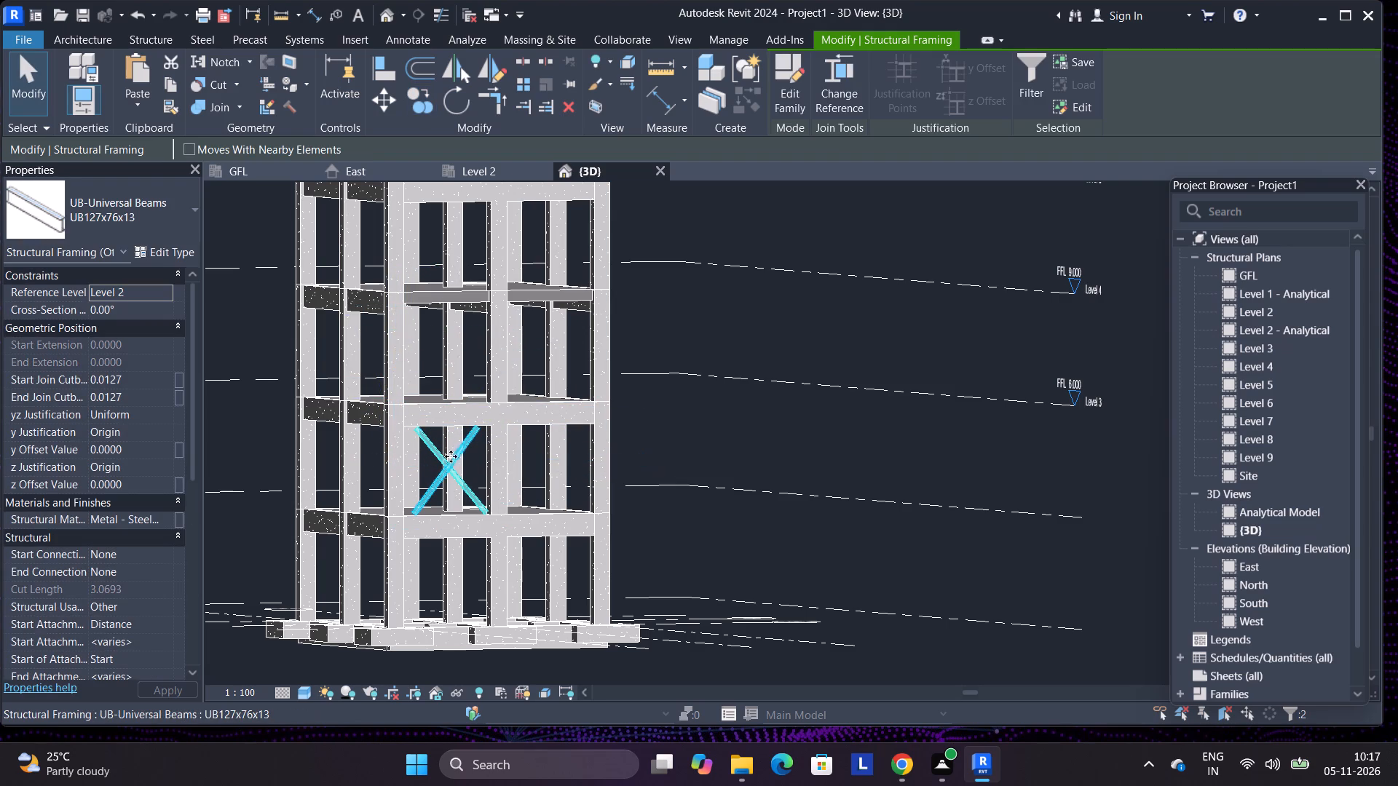
right_click(444, 480)
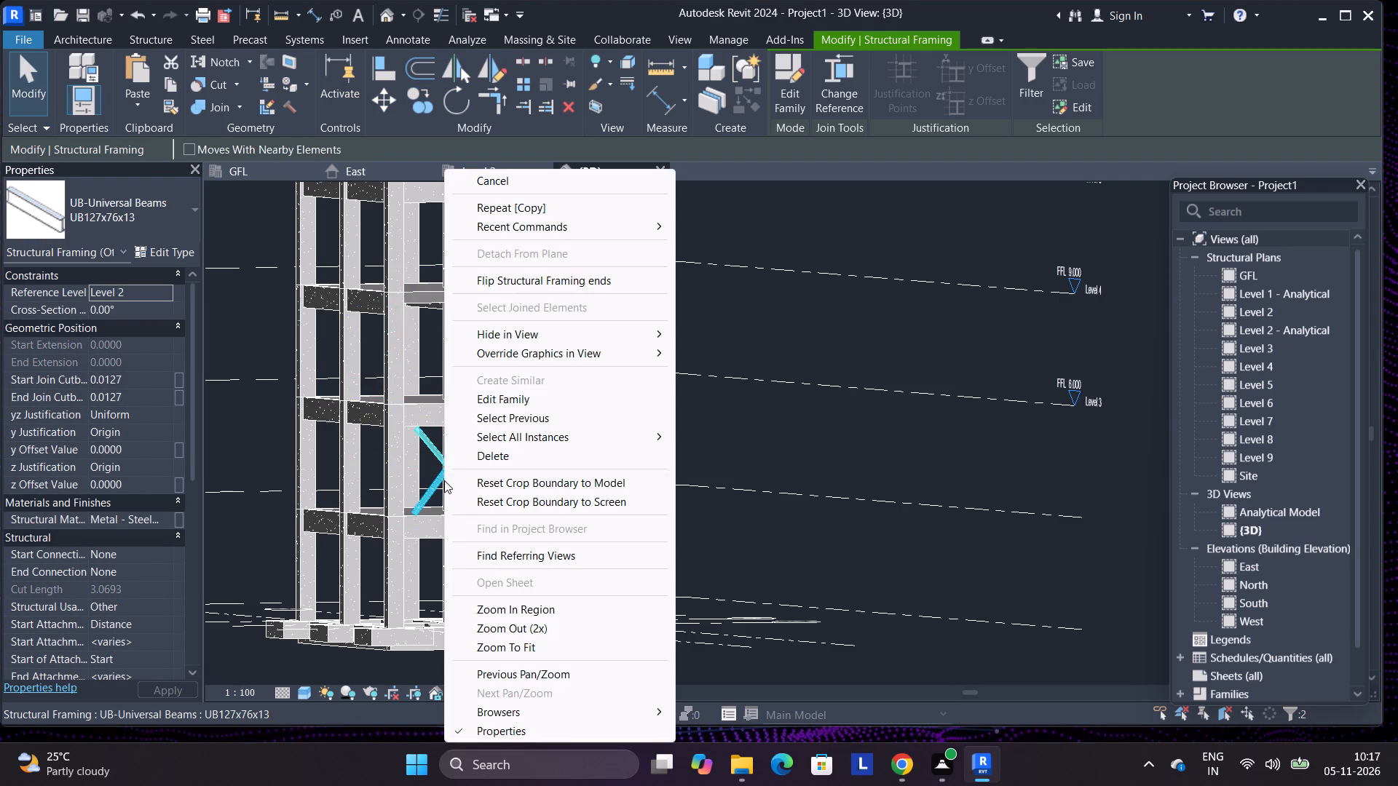
left_click(531, 206)
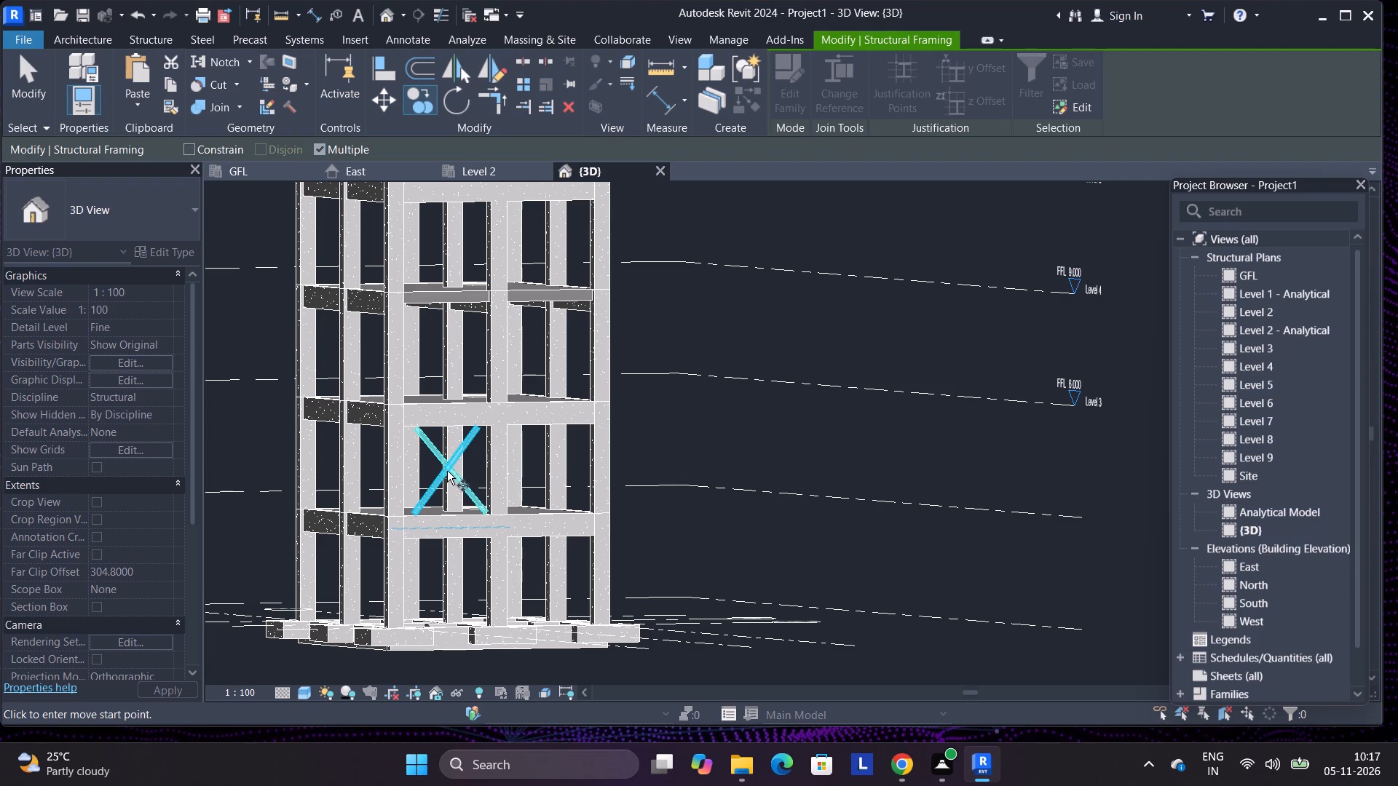
left_click_drag(447, 471, 441, 442)
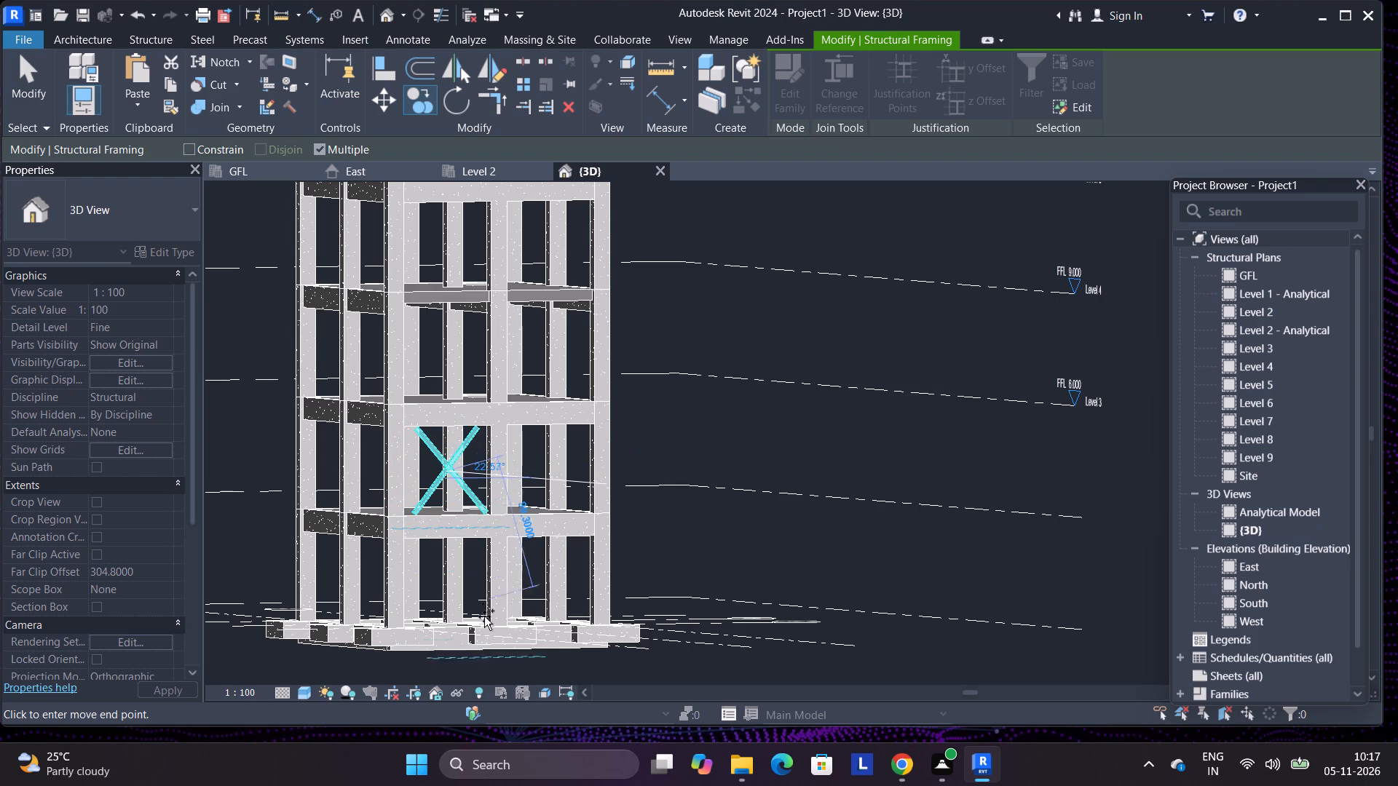
left_click(738, 359)
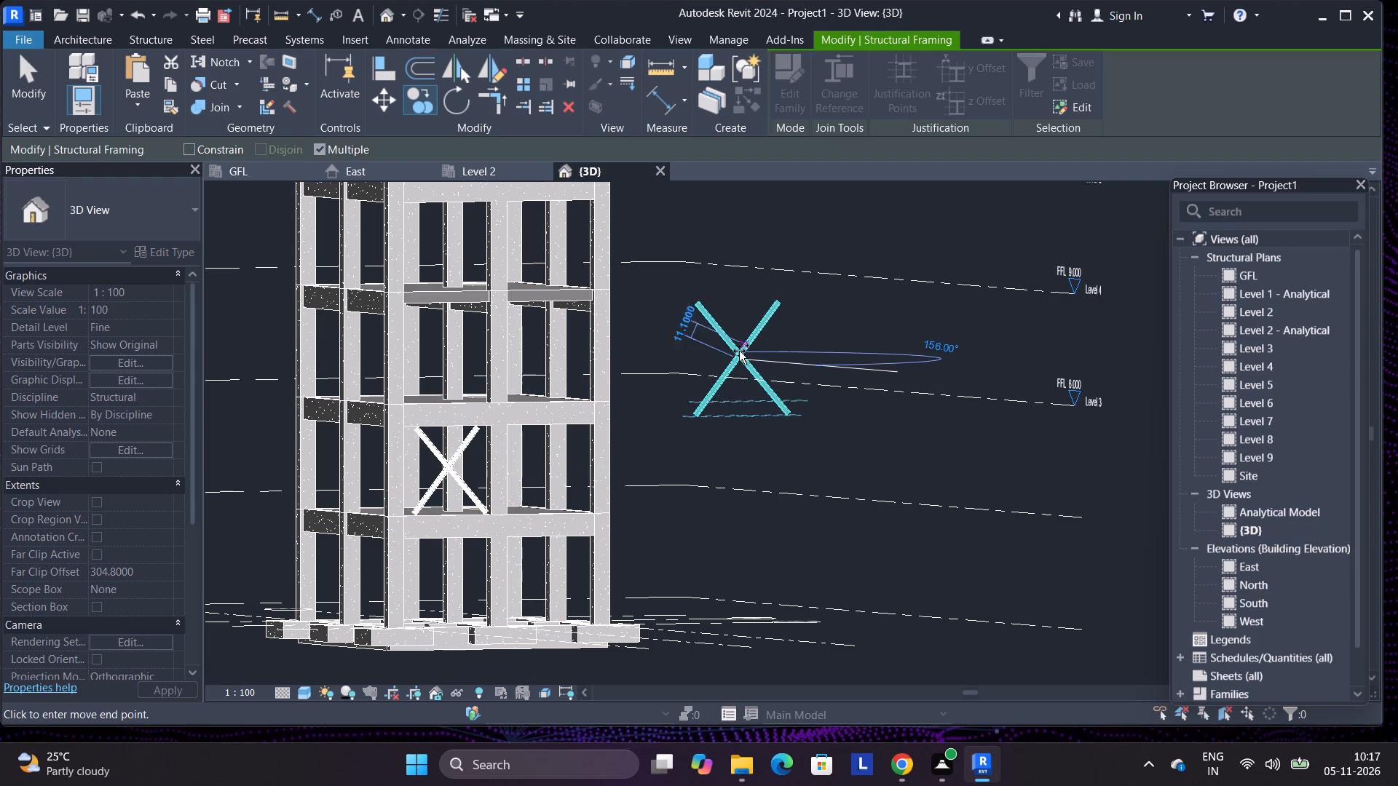
right_click(705, 360)
left_click(741, 372)
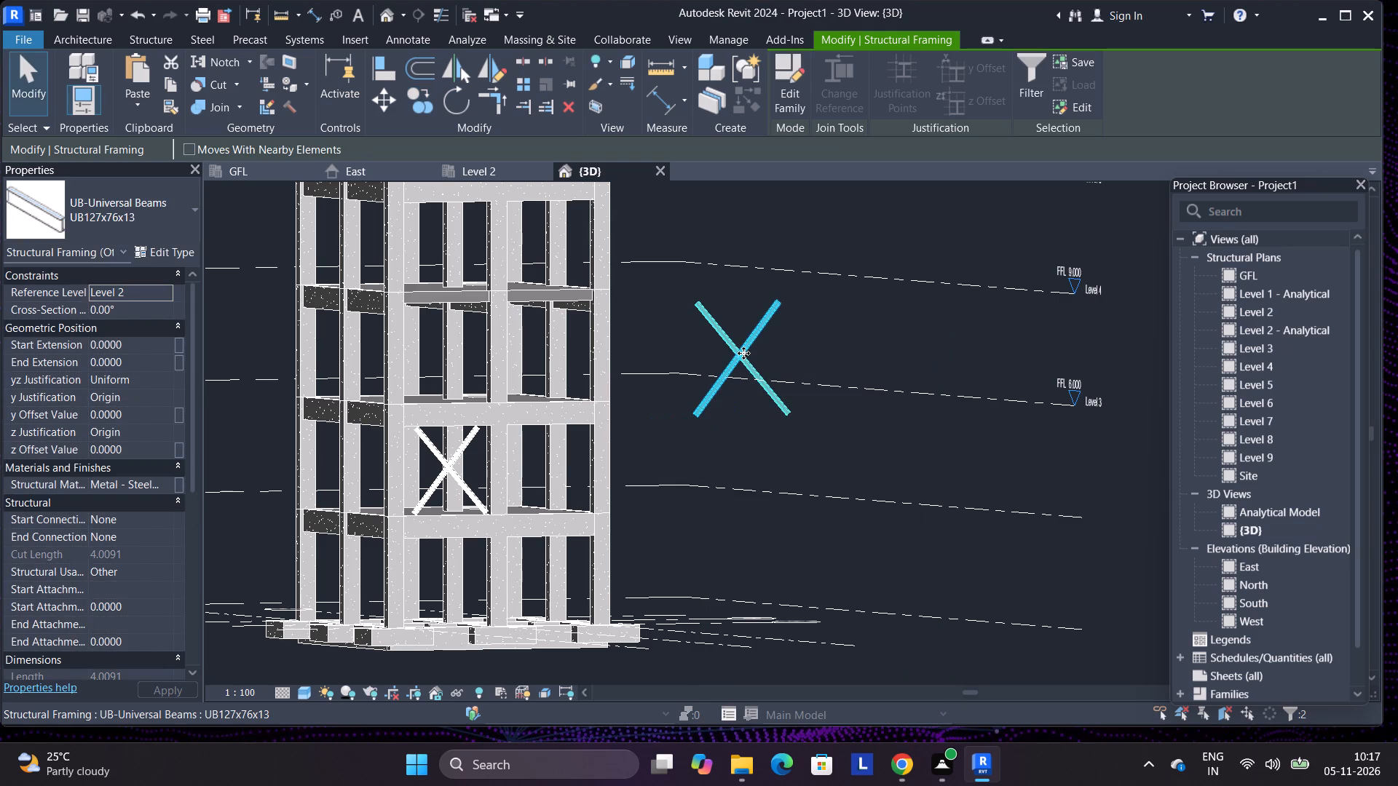
Select one diagonal of the copied cross brace beside the frame.
left_click(743, 353)
left_click(724, 341)
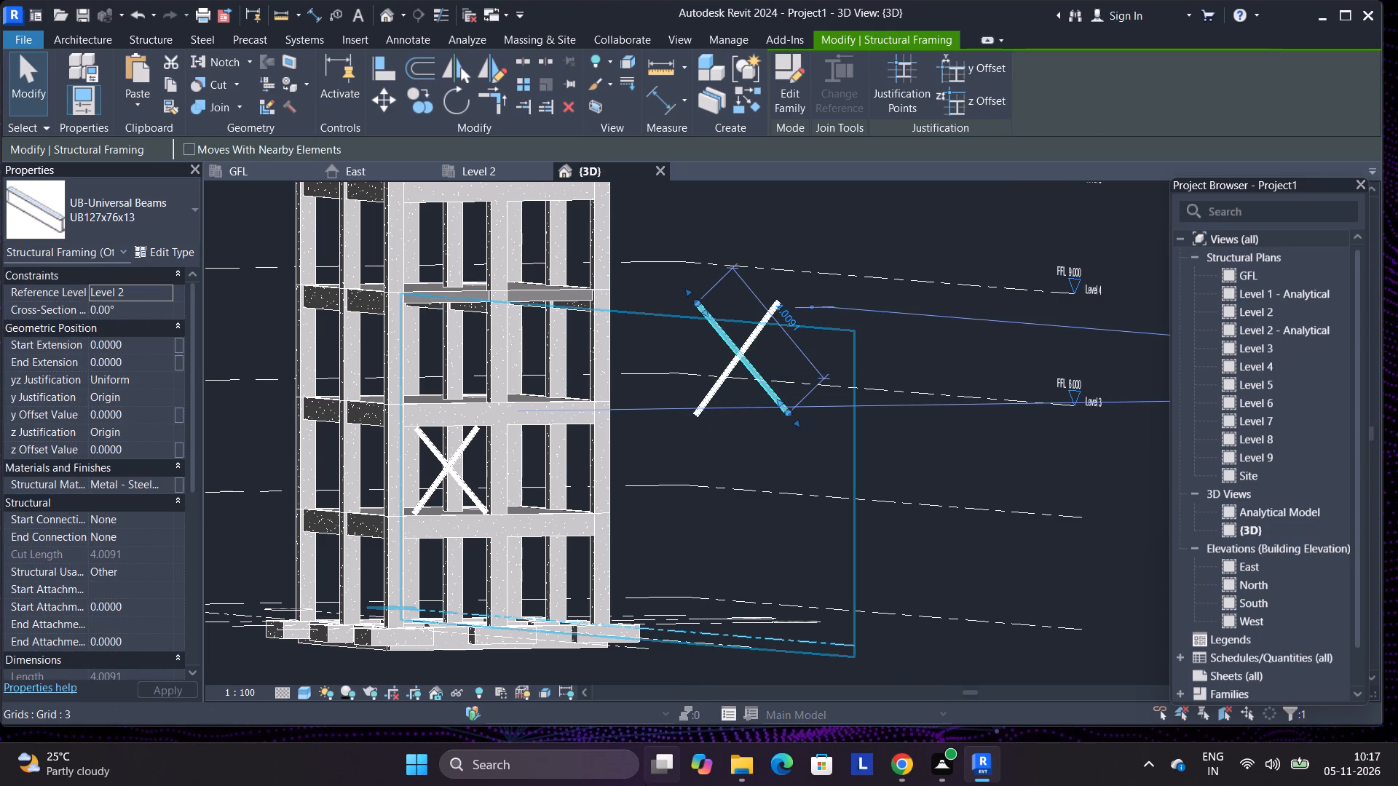
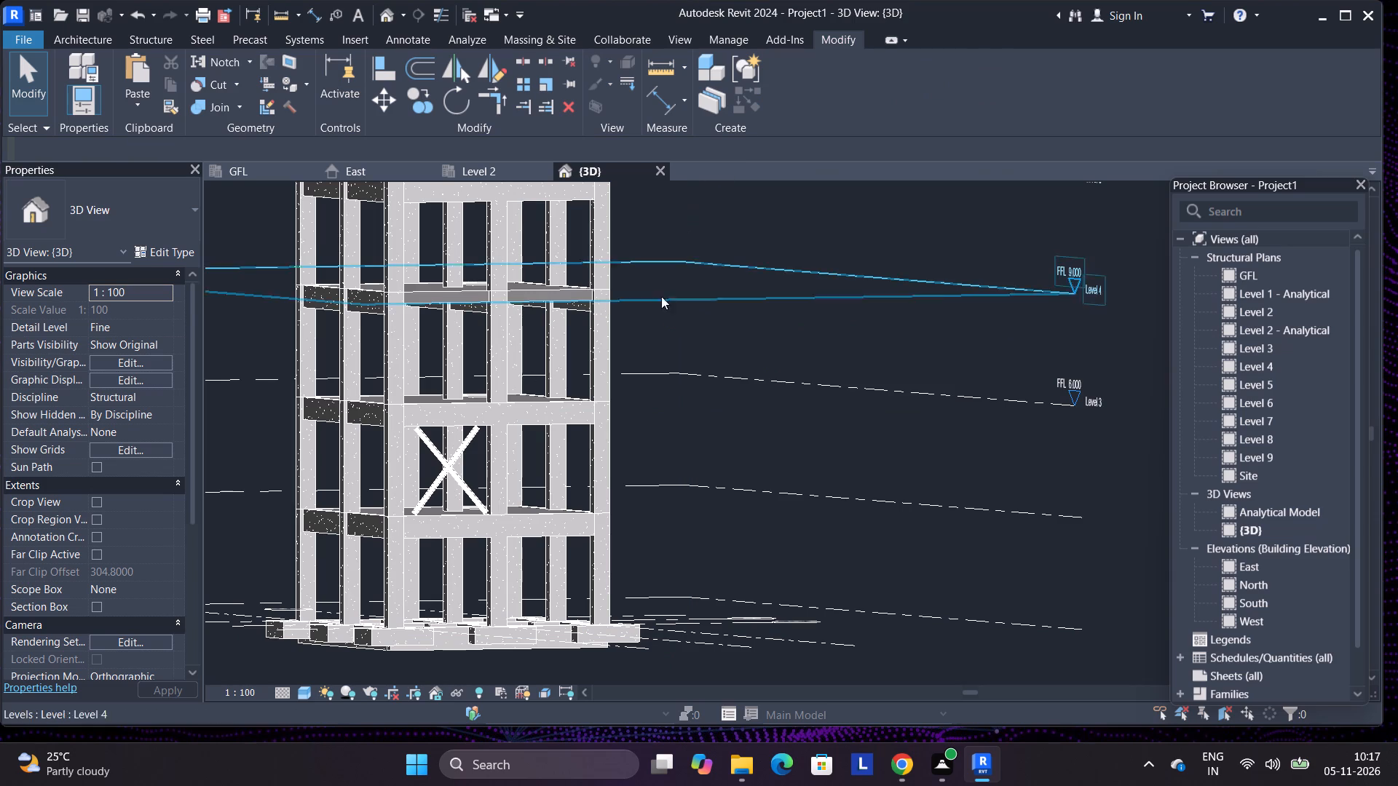
Copy both crossed UB127x76x13 braces of the Level 2–3 bay up into the Level 3–4 bay, with multiple copies enabled.
left_click(453, 466)
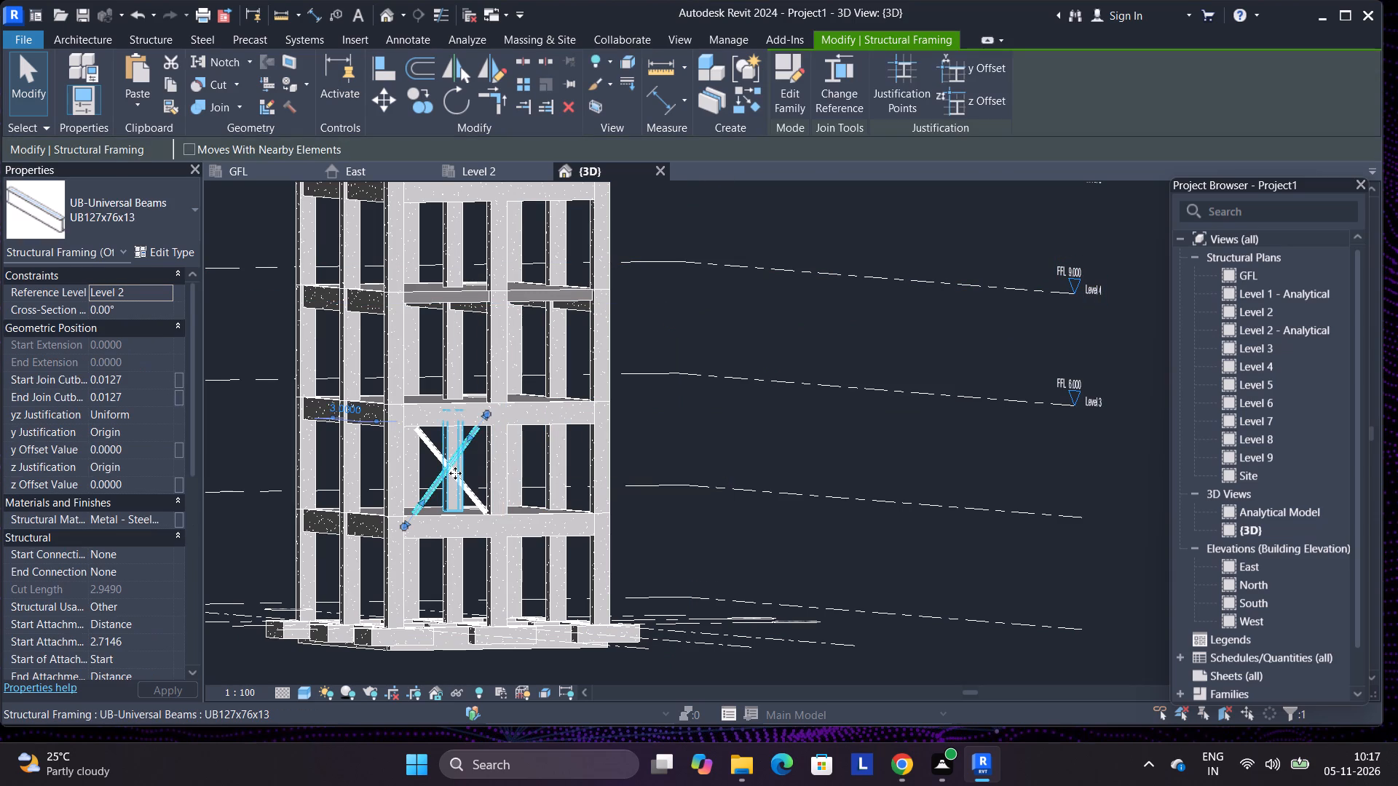
left_click(459, 477, "ctrl")
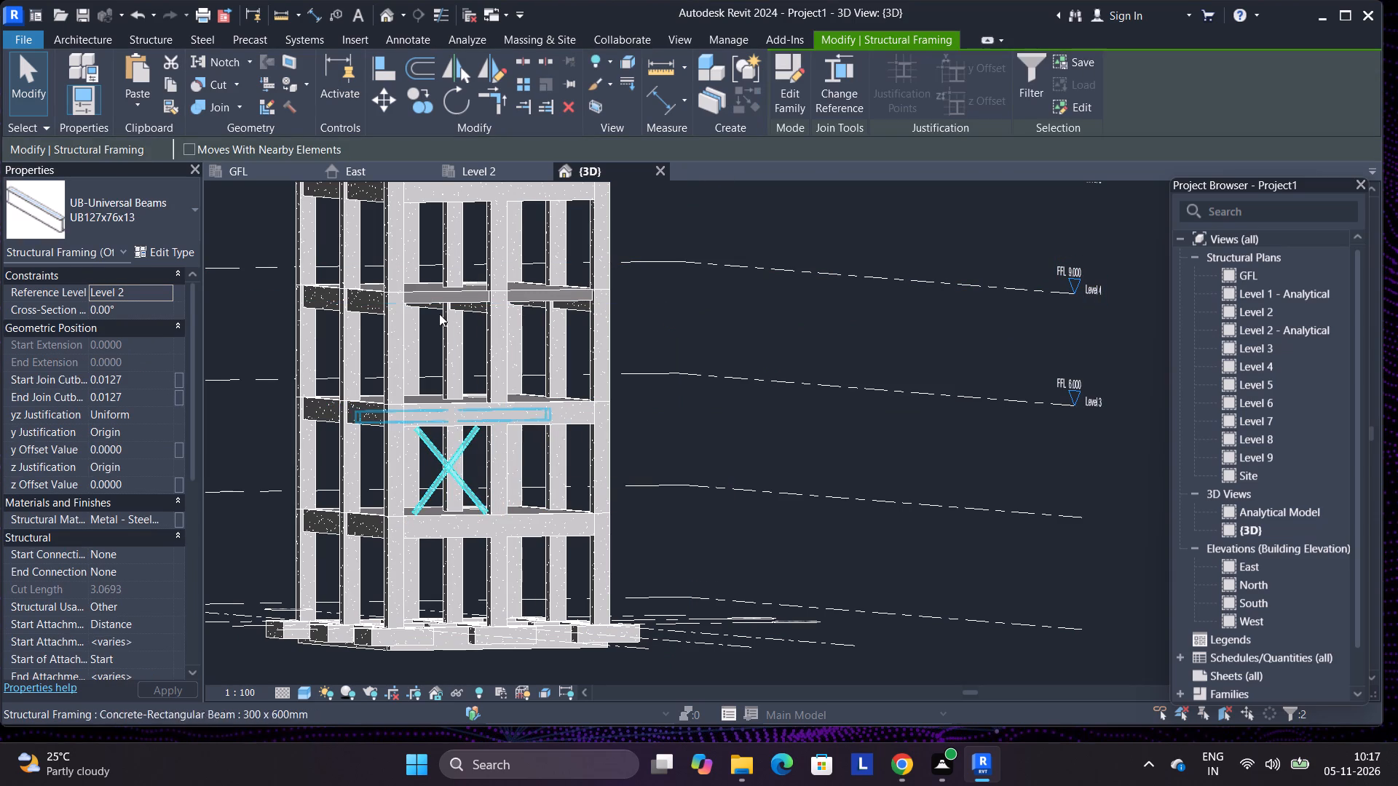
scroll(468, 376, "down", 3)
middle_click_drag(482, 366, 449, 453)
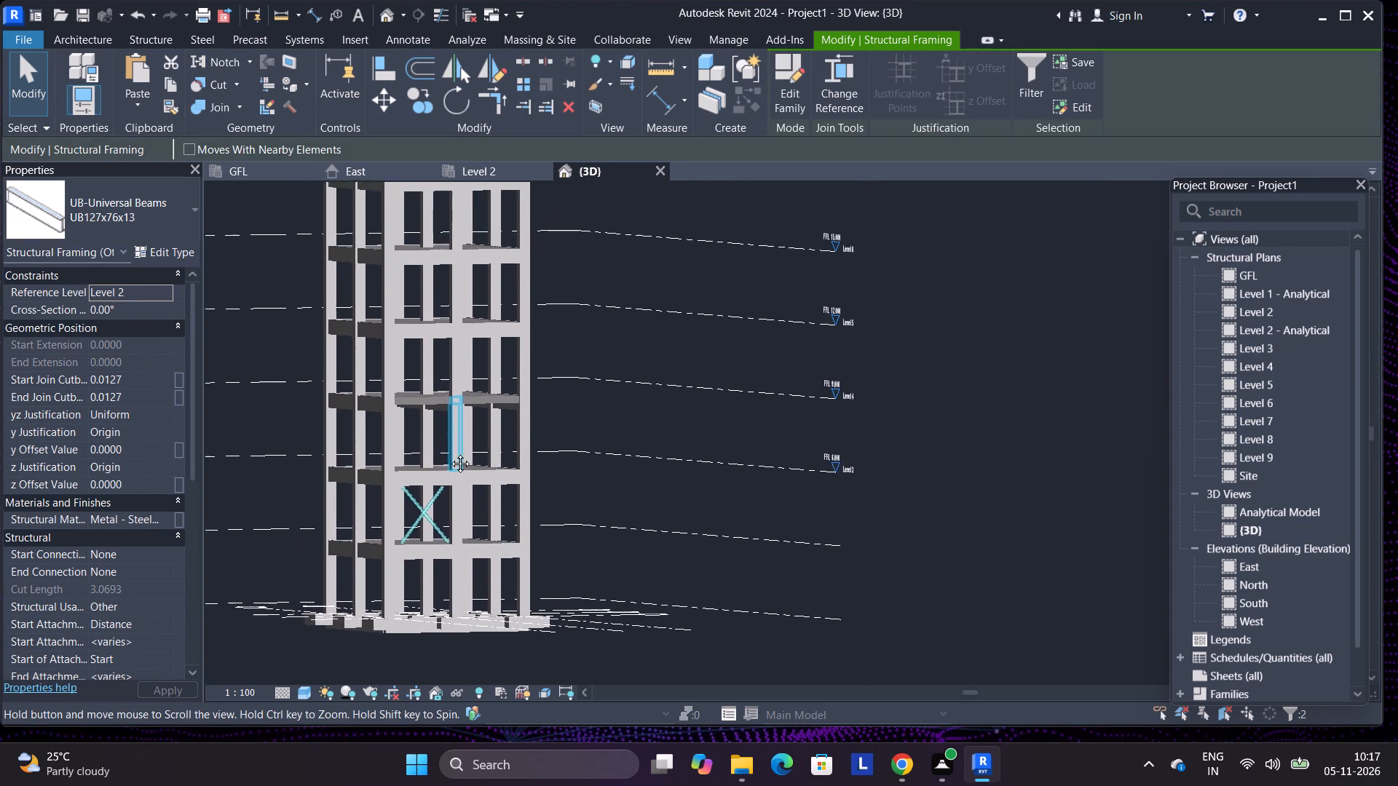
middle_click_drag(449, 453, 441, 467)
scroll(441, 455, "down", 3)
scroll(465, 381, "down", 2)
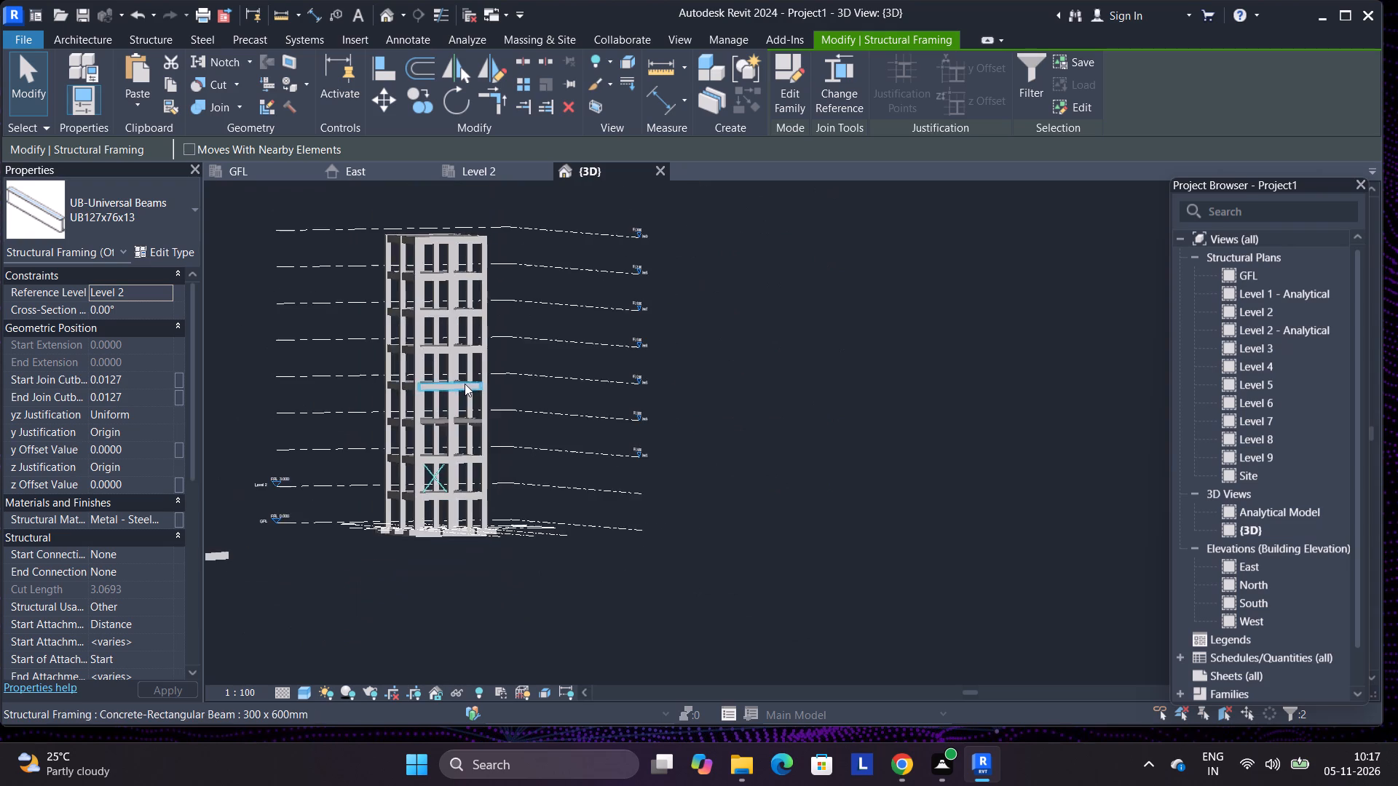
middle_click_drag(465, 385, 419, 421)
scroll(424, 470, "up", 2)
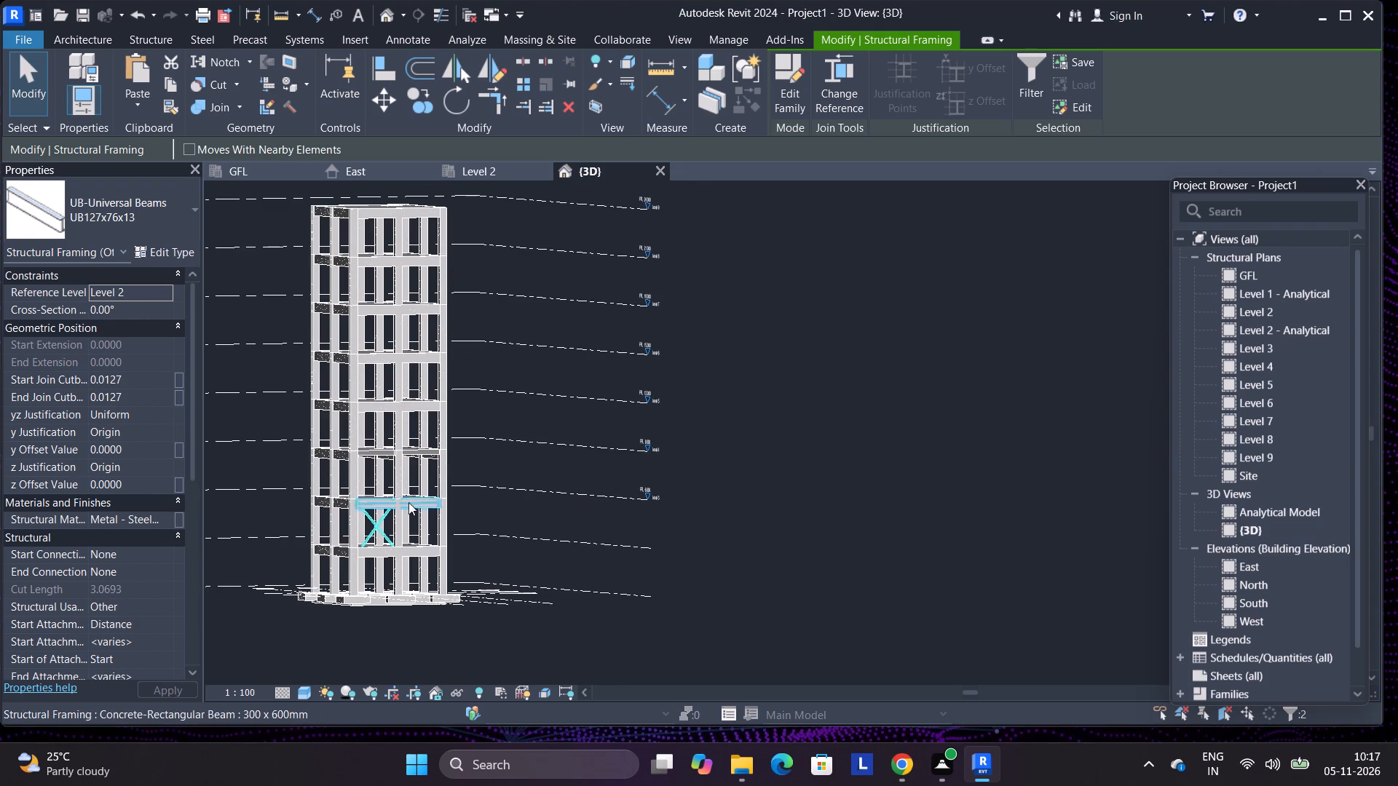
left_click(417, 92)
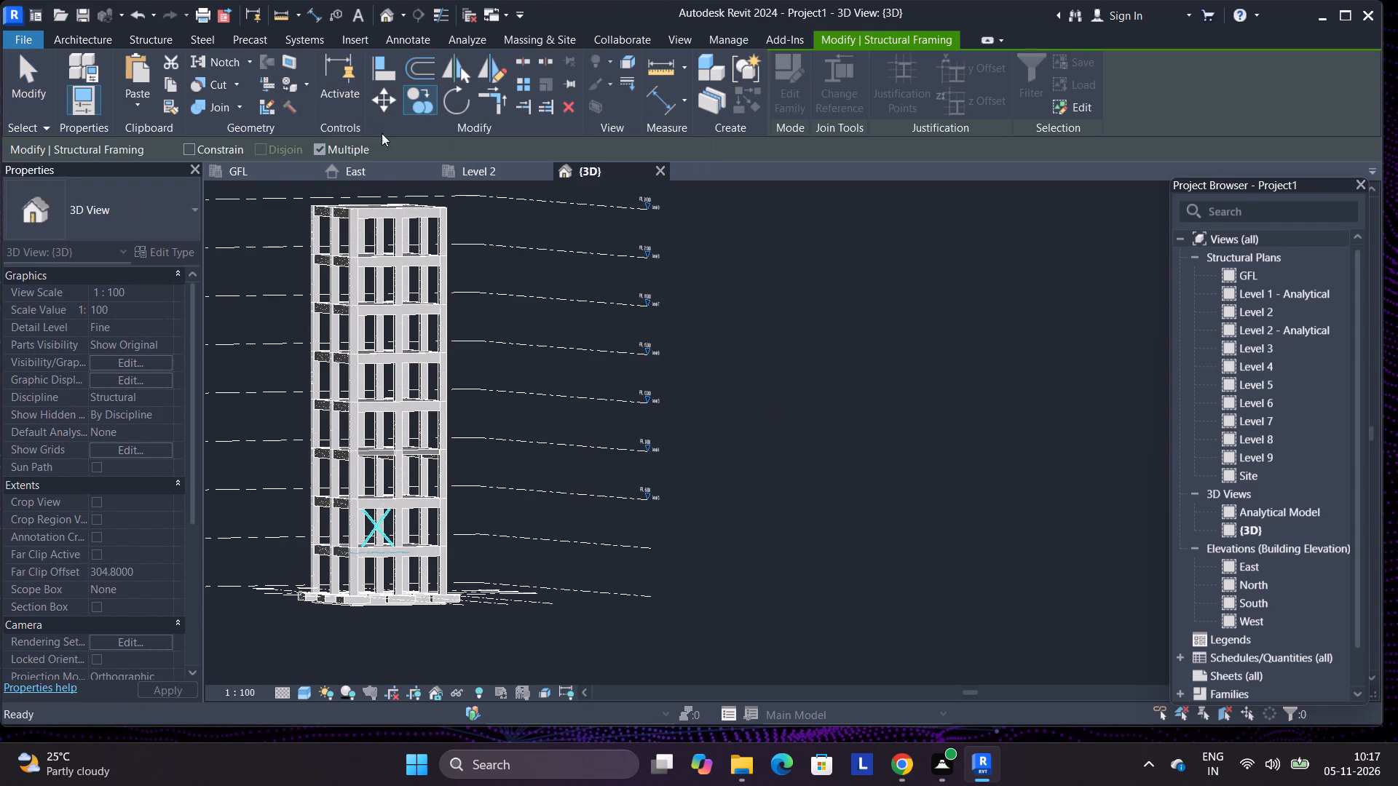
left_click(318, 146)
left_click(318, 146)
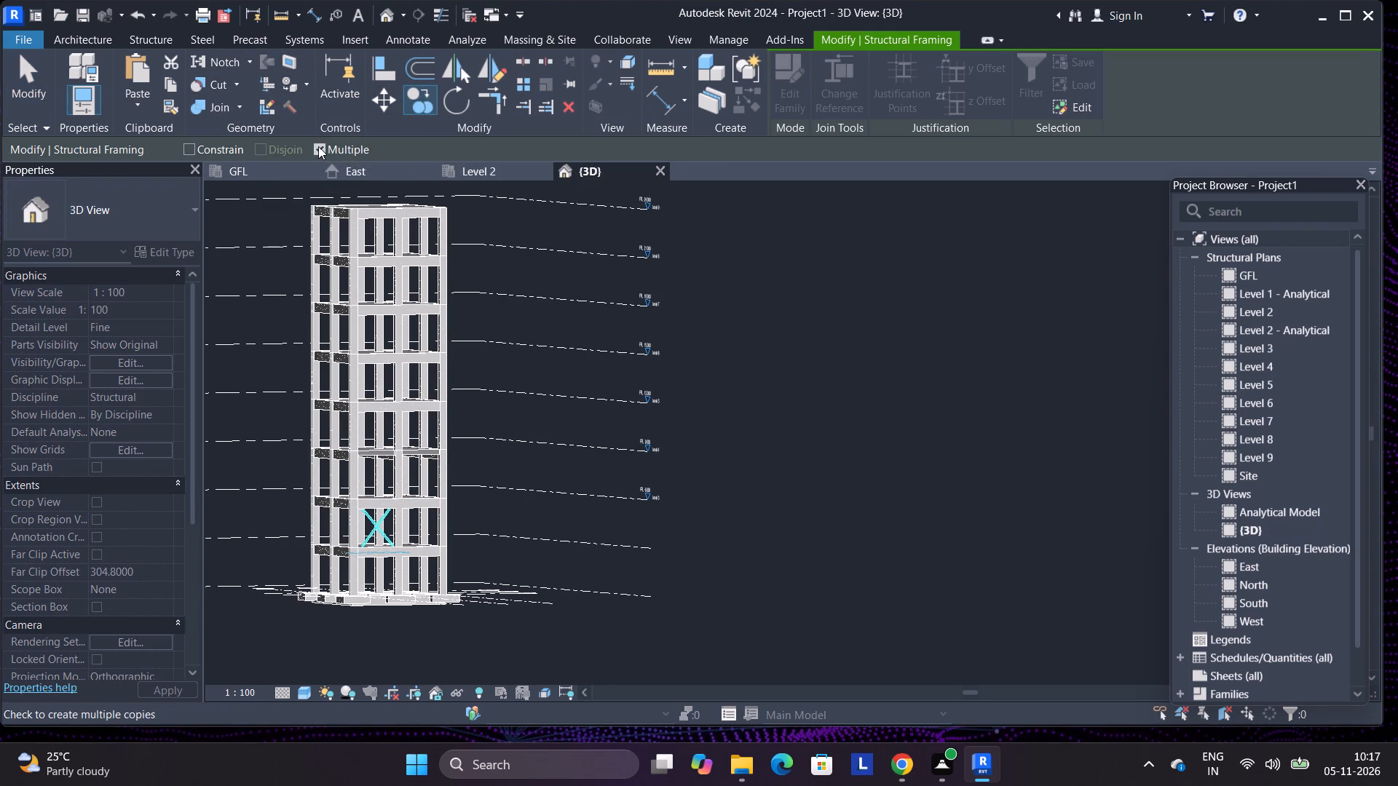
left_click_drag(377, 527, 374, 501)
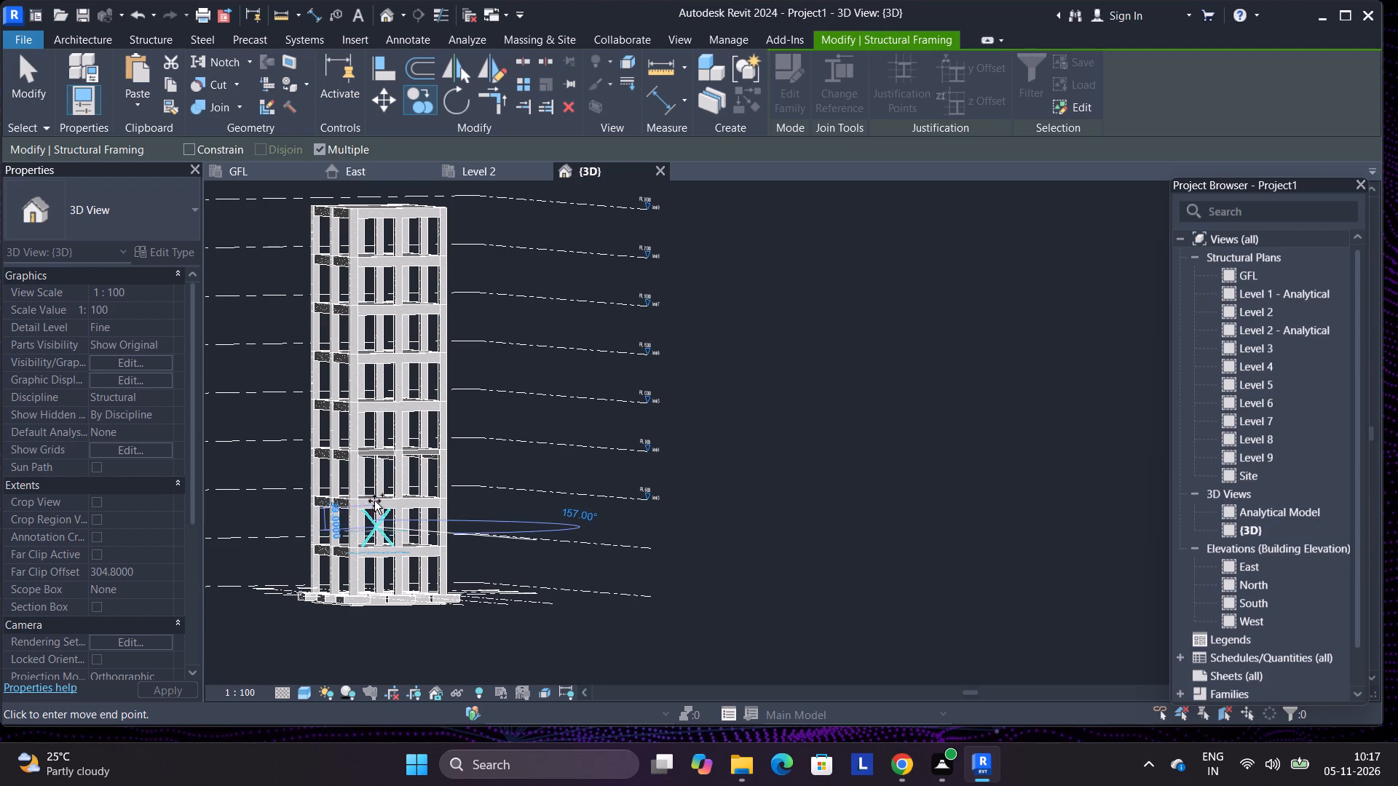
left_click_drag(374, 501, 379, 464)
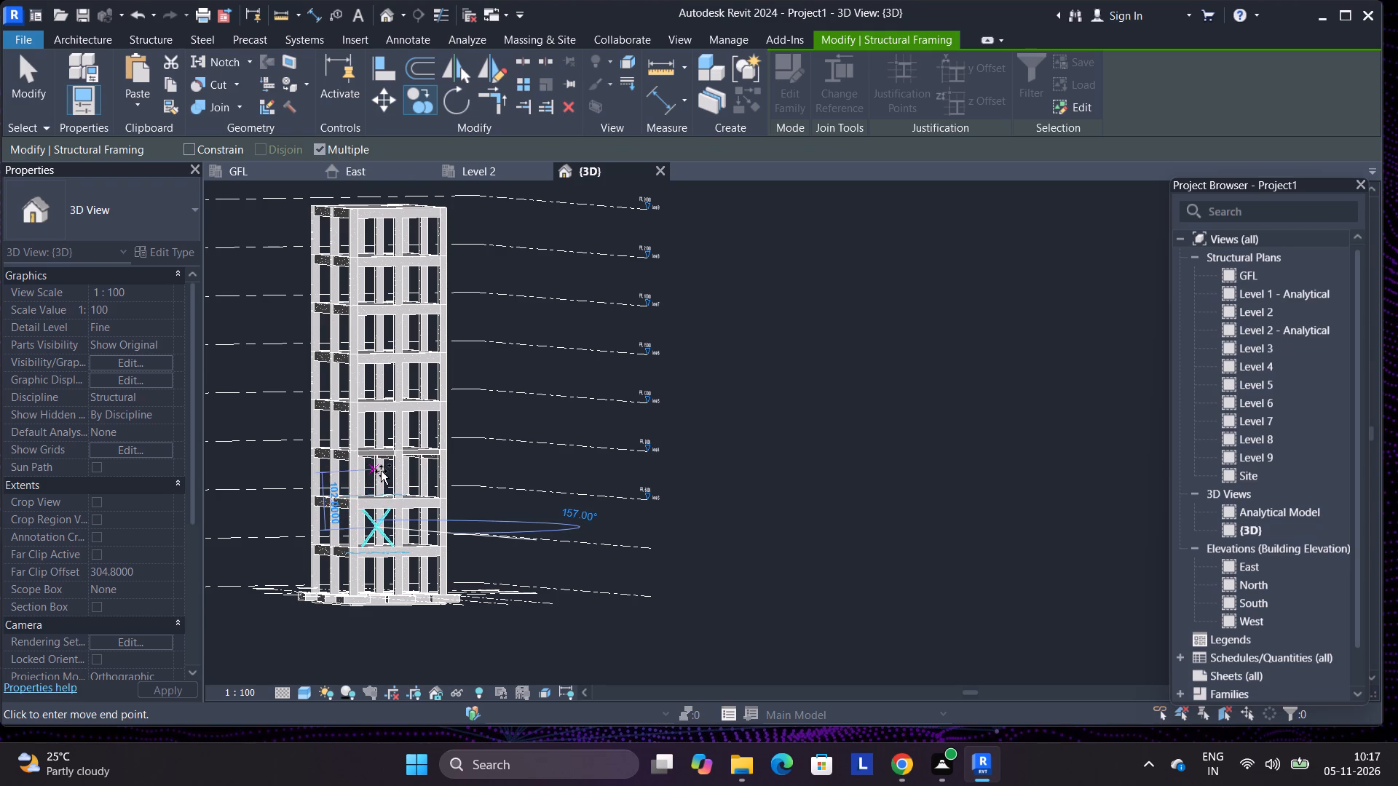
left_click(384, 474)
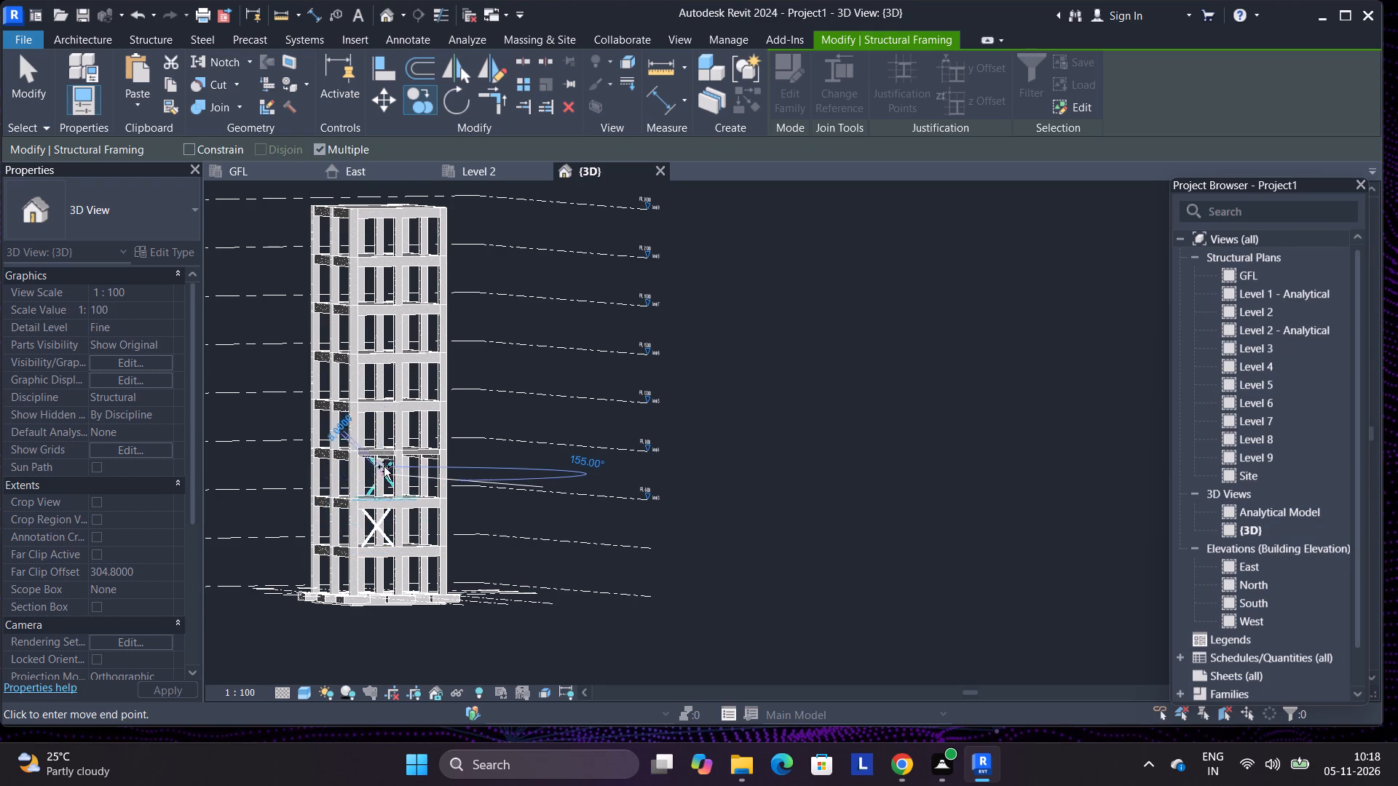
Place further copies of the crossed braces up the same bay, one in each storey from Level 4 to Level 9.
scroll(384, 474, "up", 5)
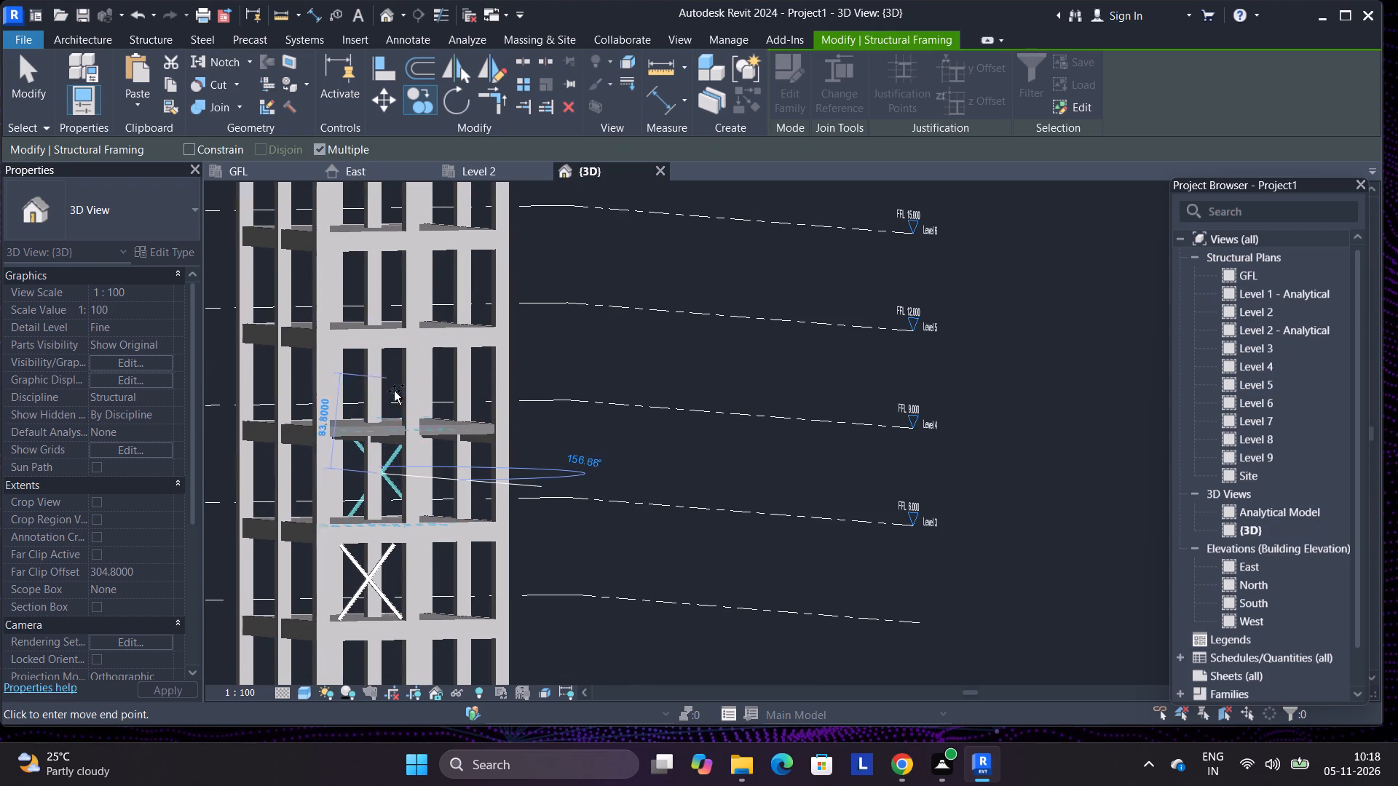
left_click(379, 381)
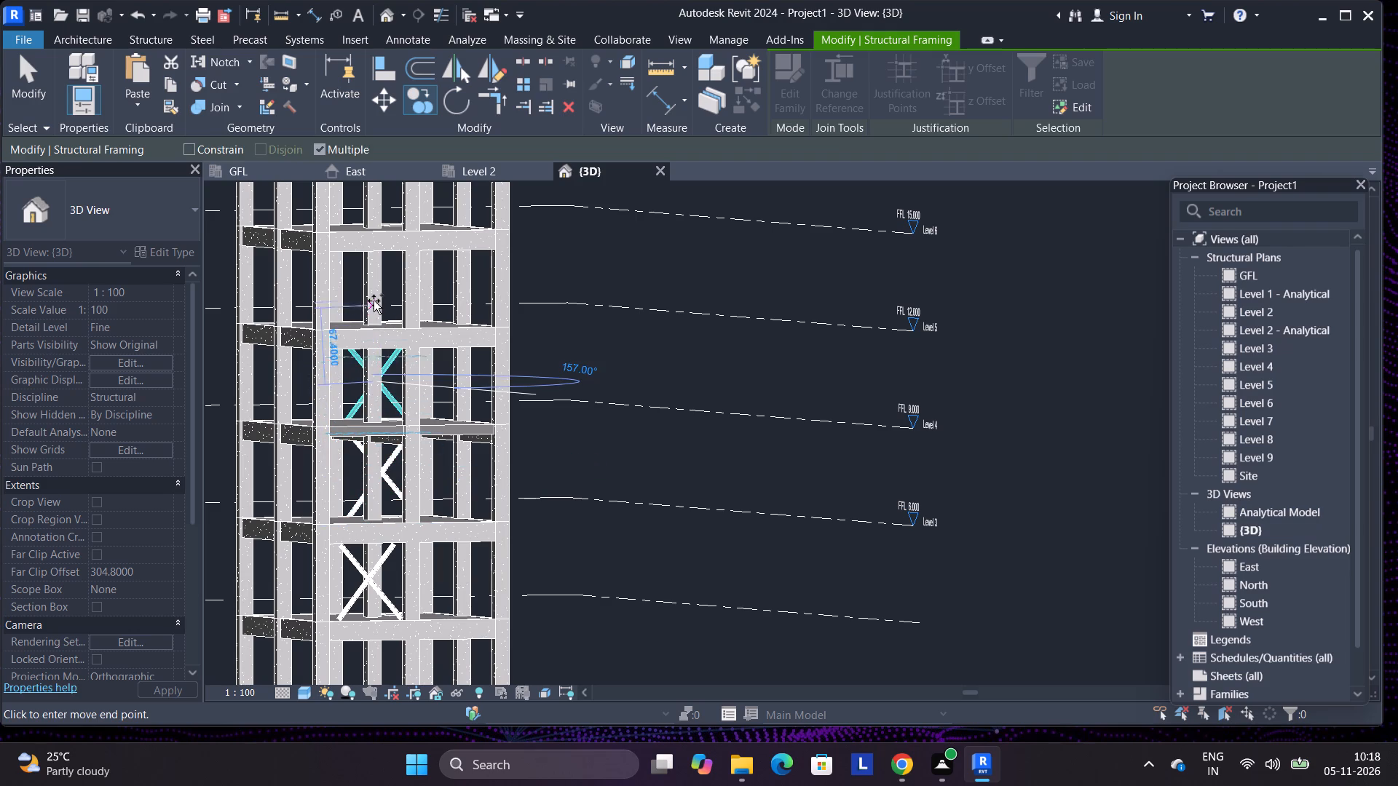
left_click(374, 279)
left_click(367, 208)
scroll(399, 341, "down", 4)
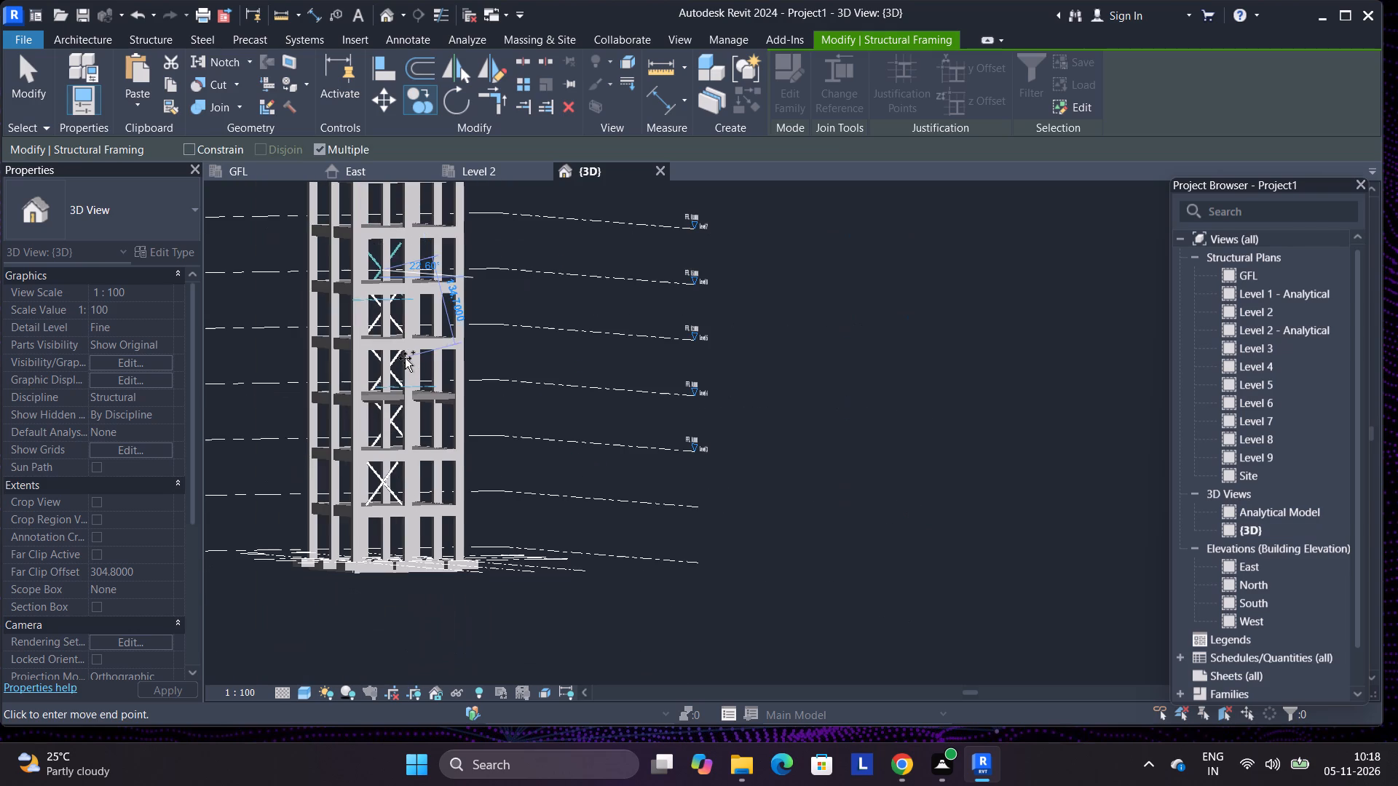
left_click(379, 210)
scroll(401, 361, "down", 5)
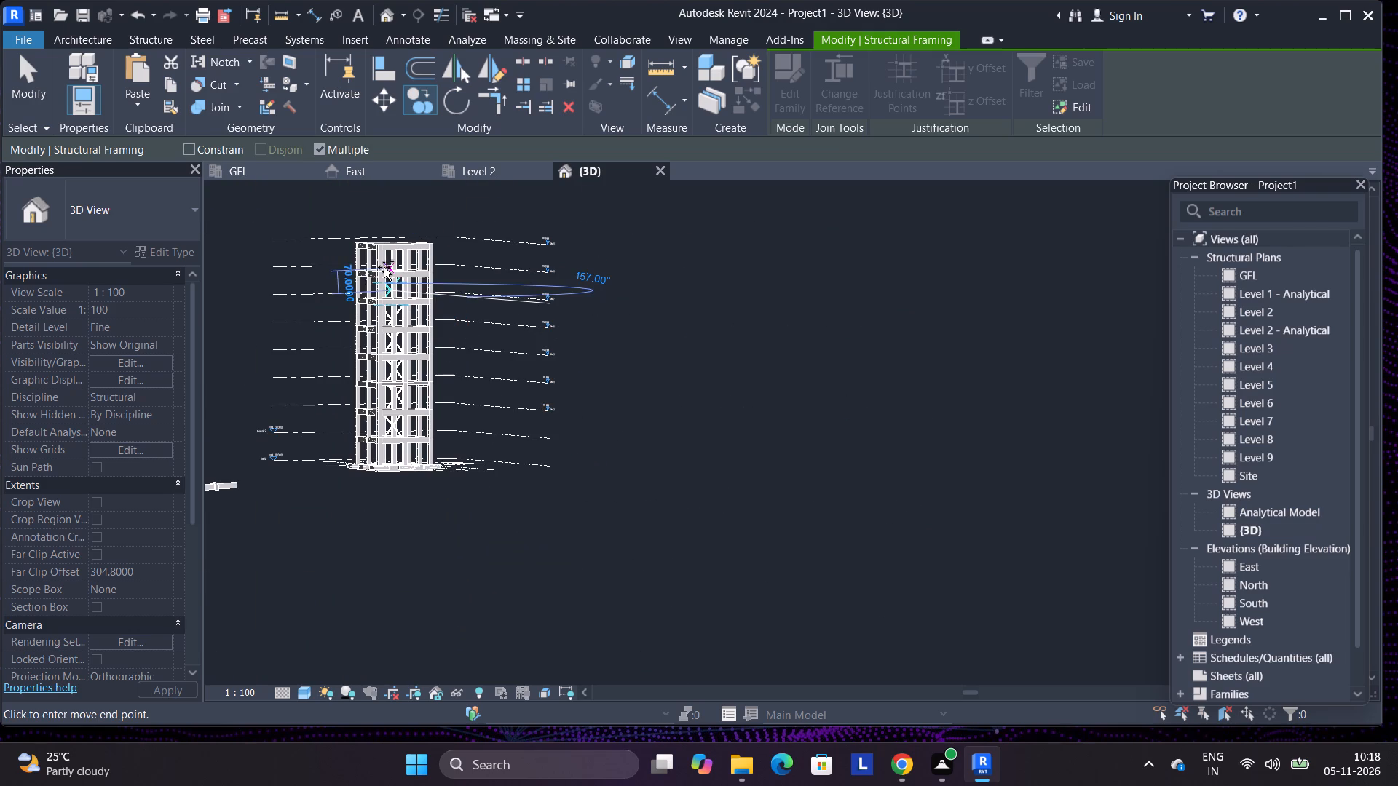
left_click(392, 263)
Place another copy of the crossed braces in the lowest storey of the same bay, between GFL and Level 2.
scroll(390, 450, "up", 3)
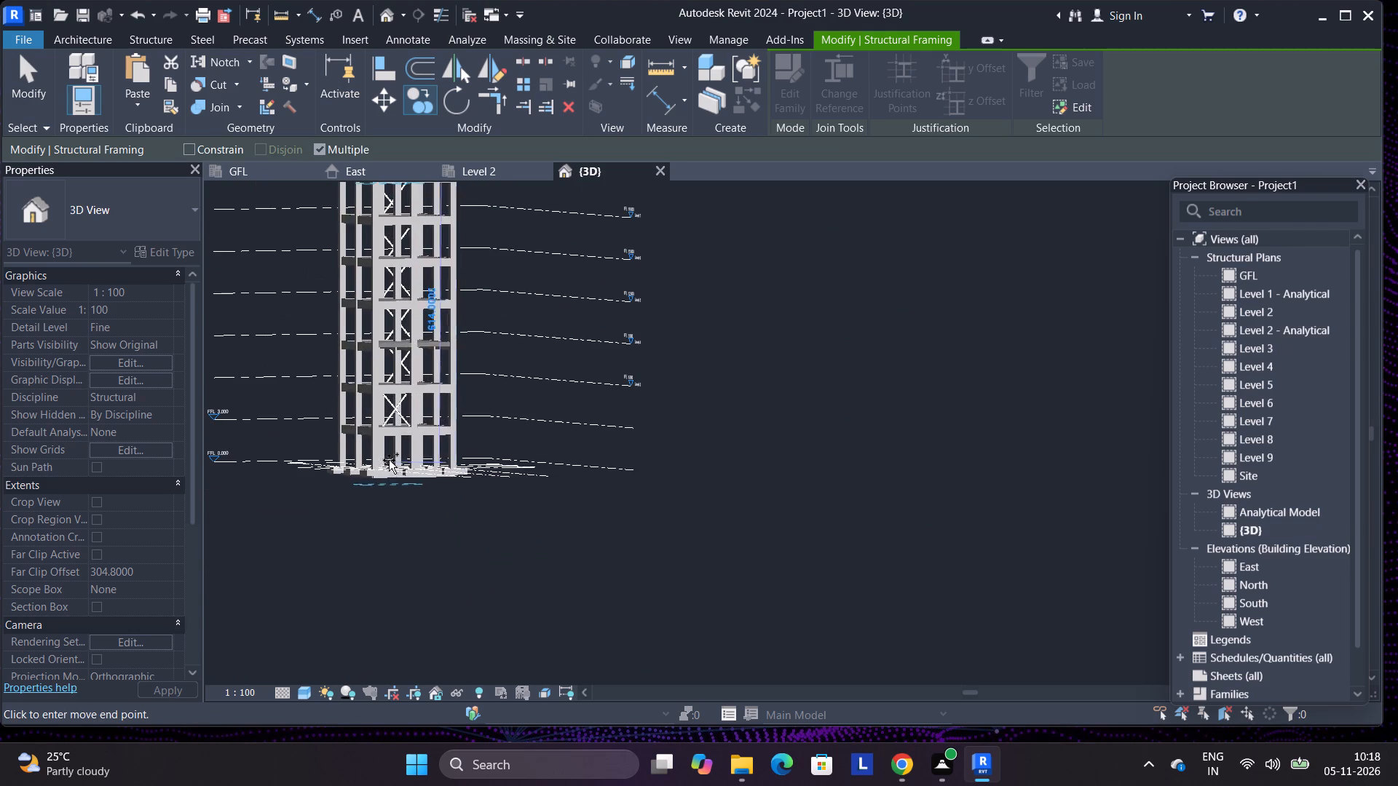
scroll(393, 455, "up", 5)
left_click(395, 448)
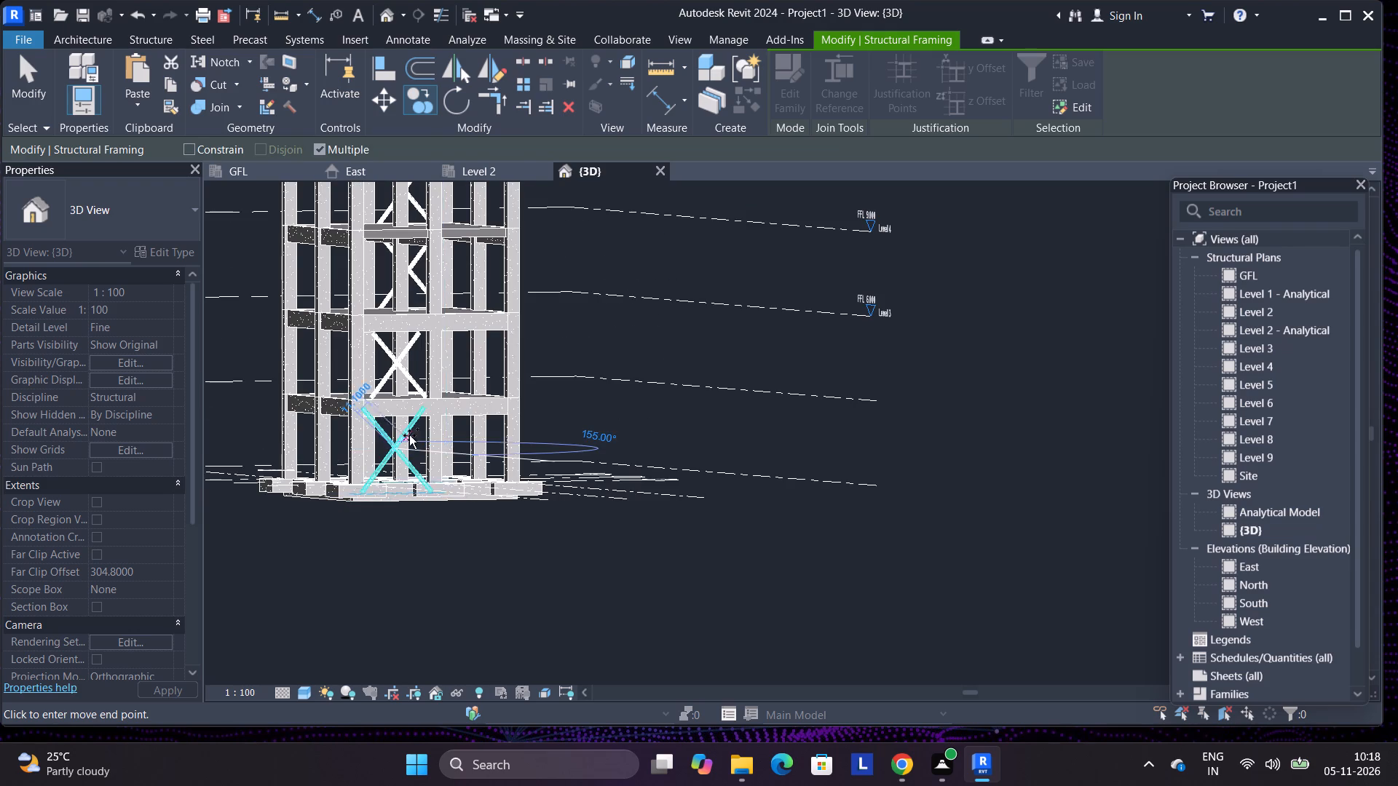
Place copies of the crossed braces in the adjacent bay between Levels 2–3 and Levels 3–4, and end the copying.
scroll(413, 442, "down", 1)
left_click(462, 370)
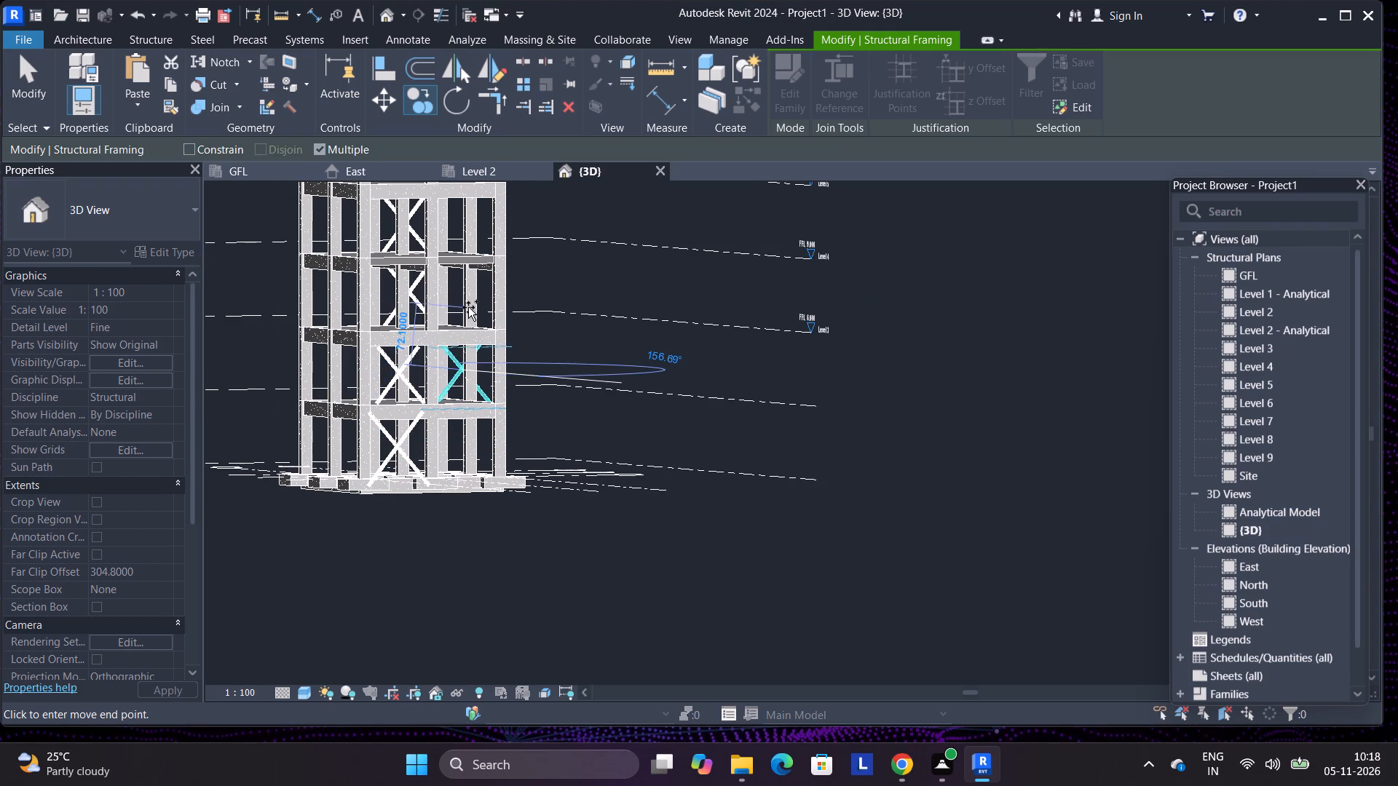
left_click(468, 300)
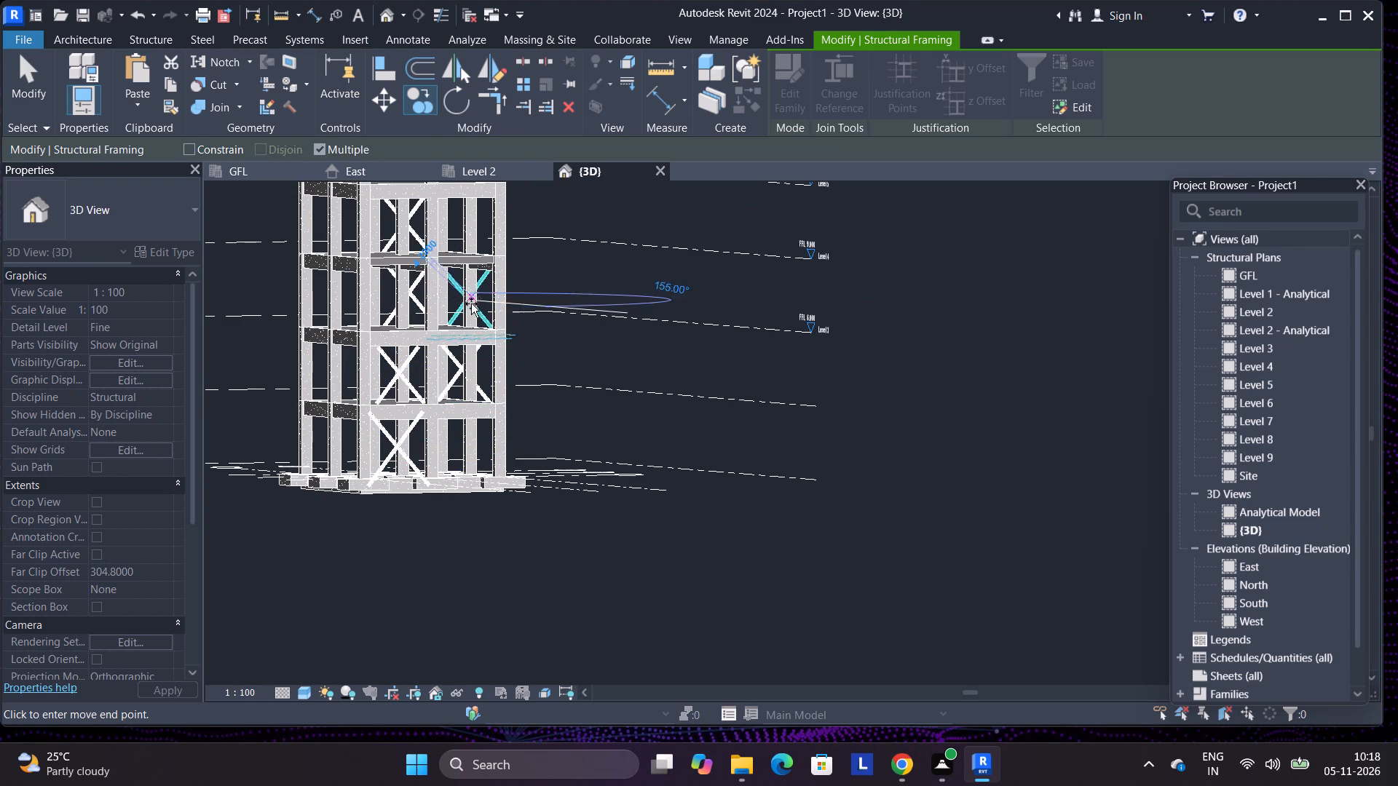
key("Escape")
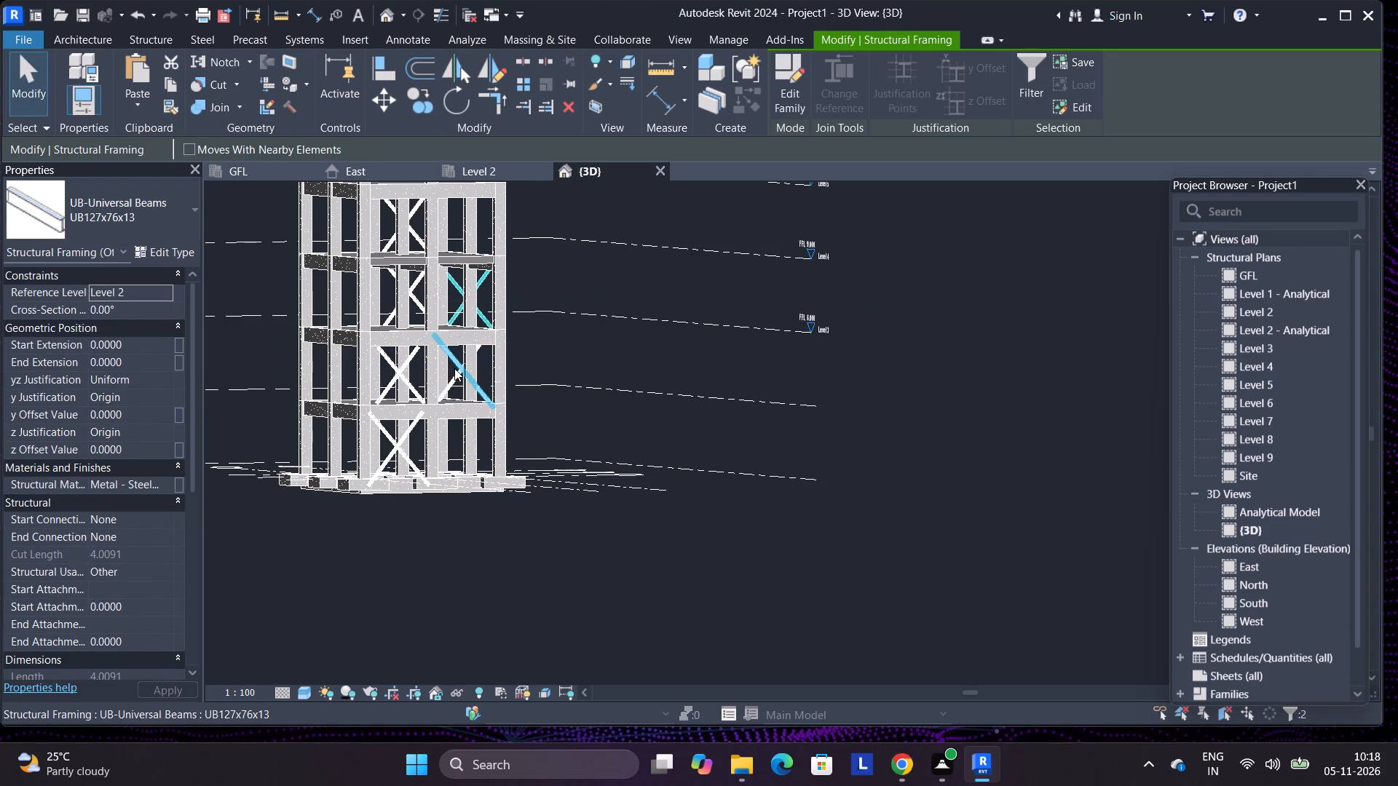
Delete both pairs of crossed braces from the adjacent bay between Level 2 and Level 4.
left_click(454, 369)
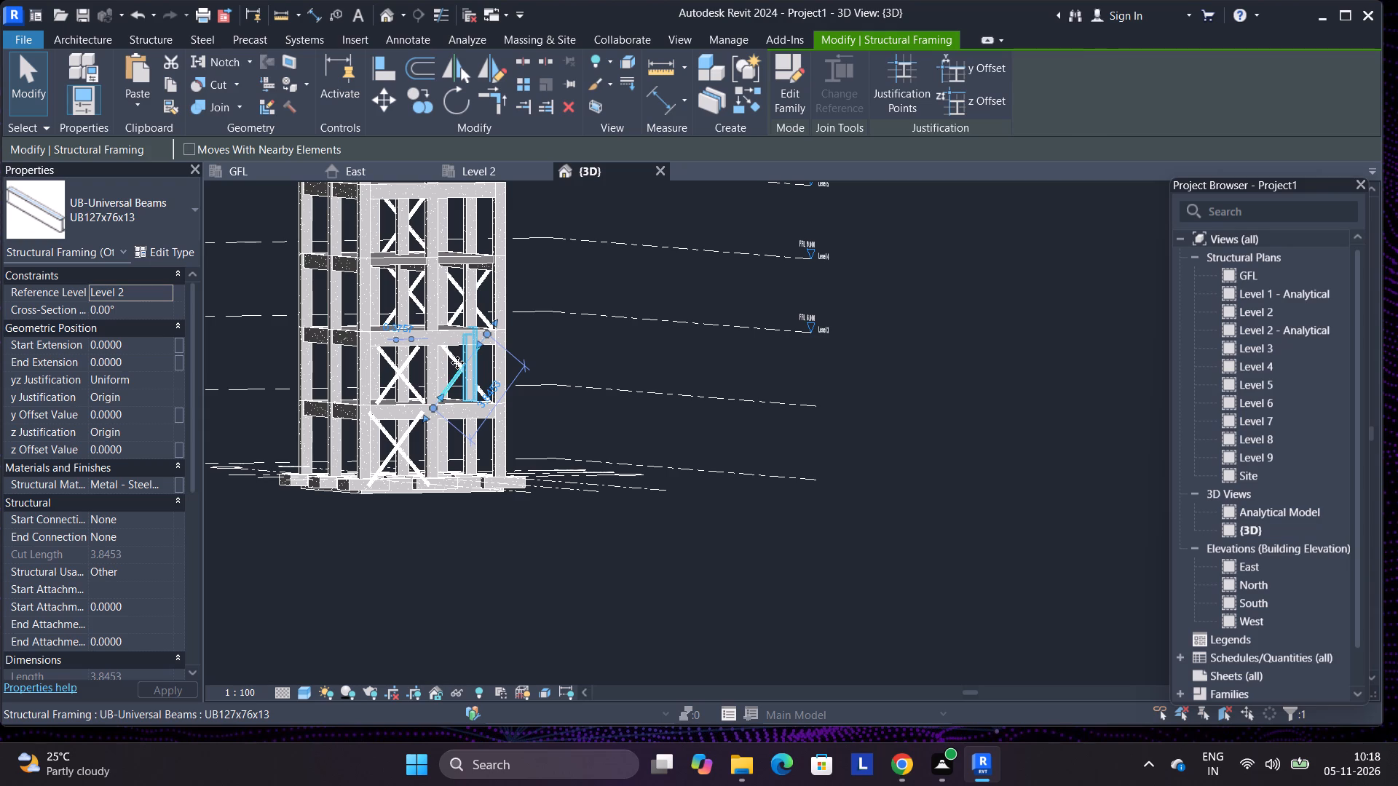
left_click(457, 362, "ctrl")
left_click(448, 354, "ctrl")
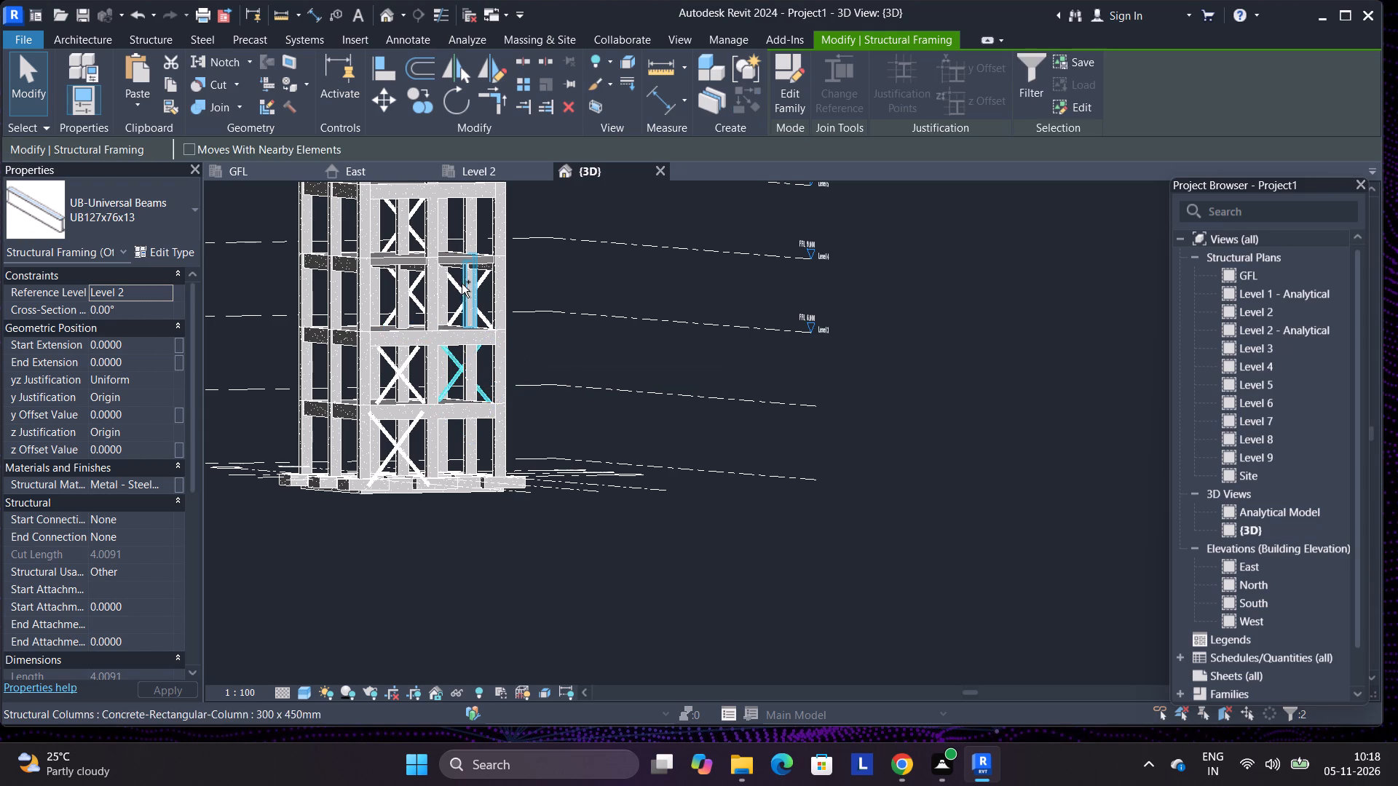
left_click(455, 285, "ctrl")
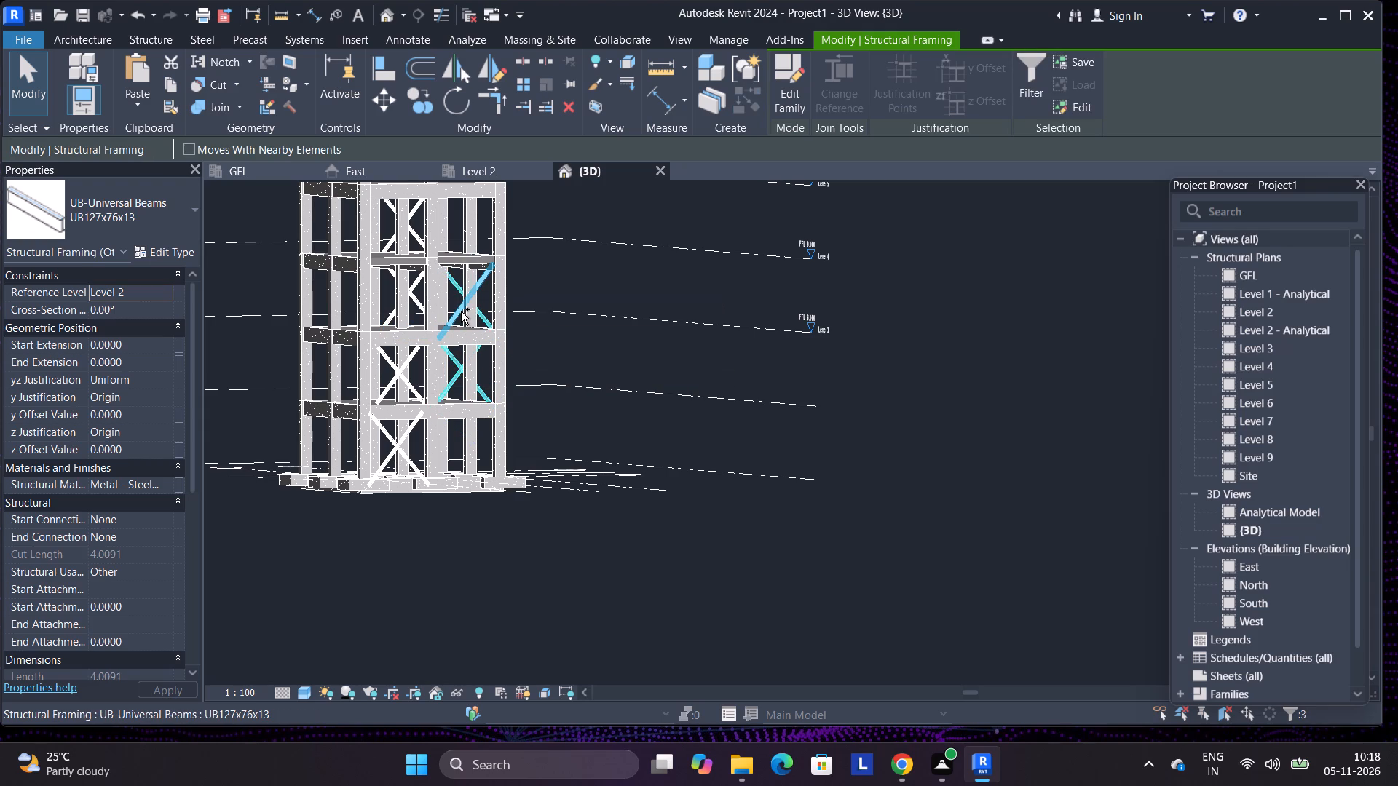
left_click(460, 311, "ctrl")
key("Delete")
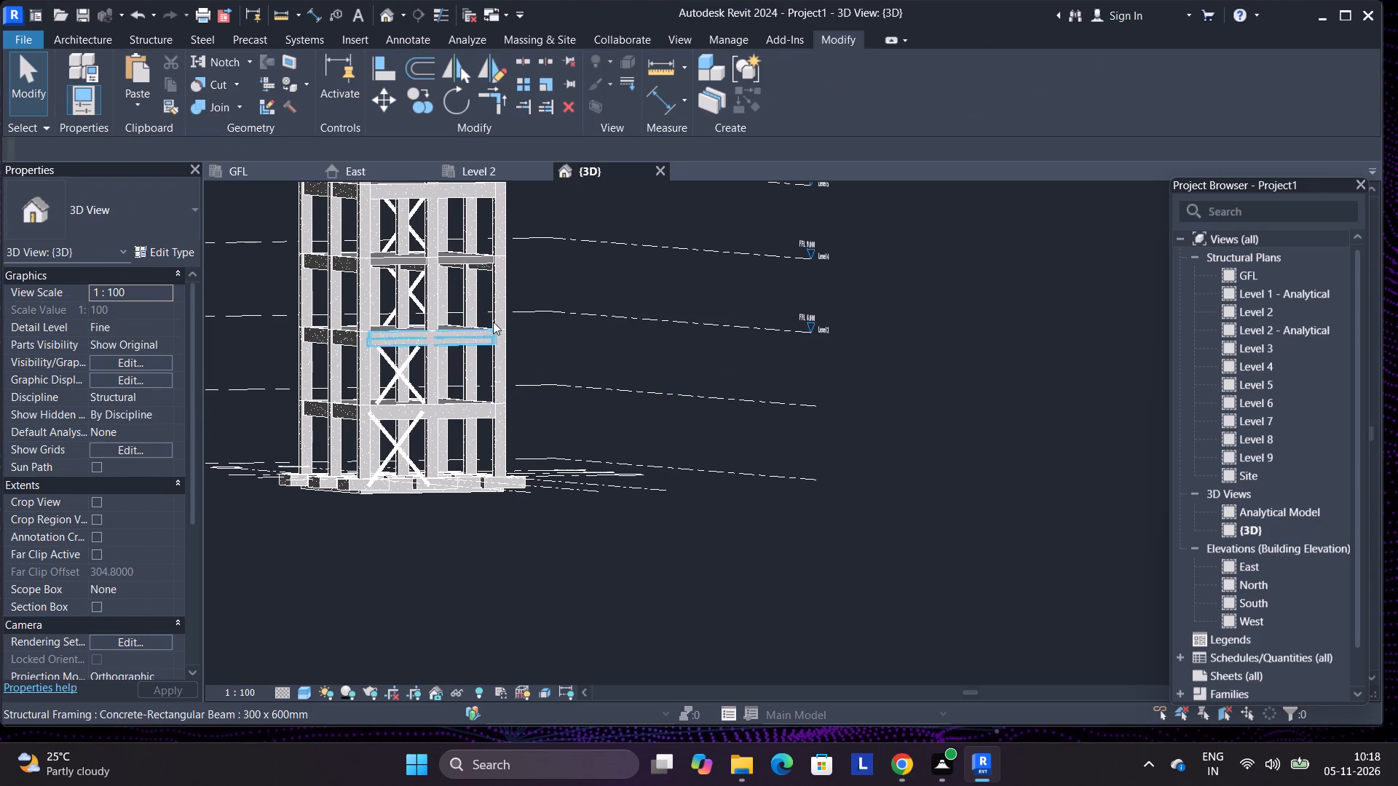
Delete one UB127x76x13 diagonal of the stray cross brace standing between the frame and the loose crossed concrete beams.
scroll(454, 369, "down", 3)
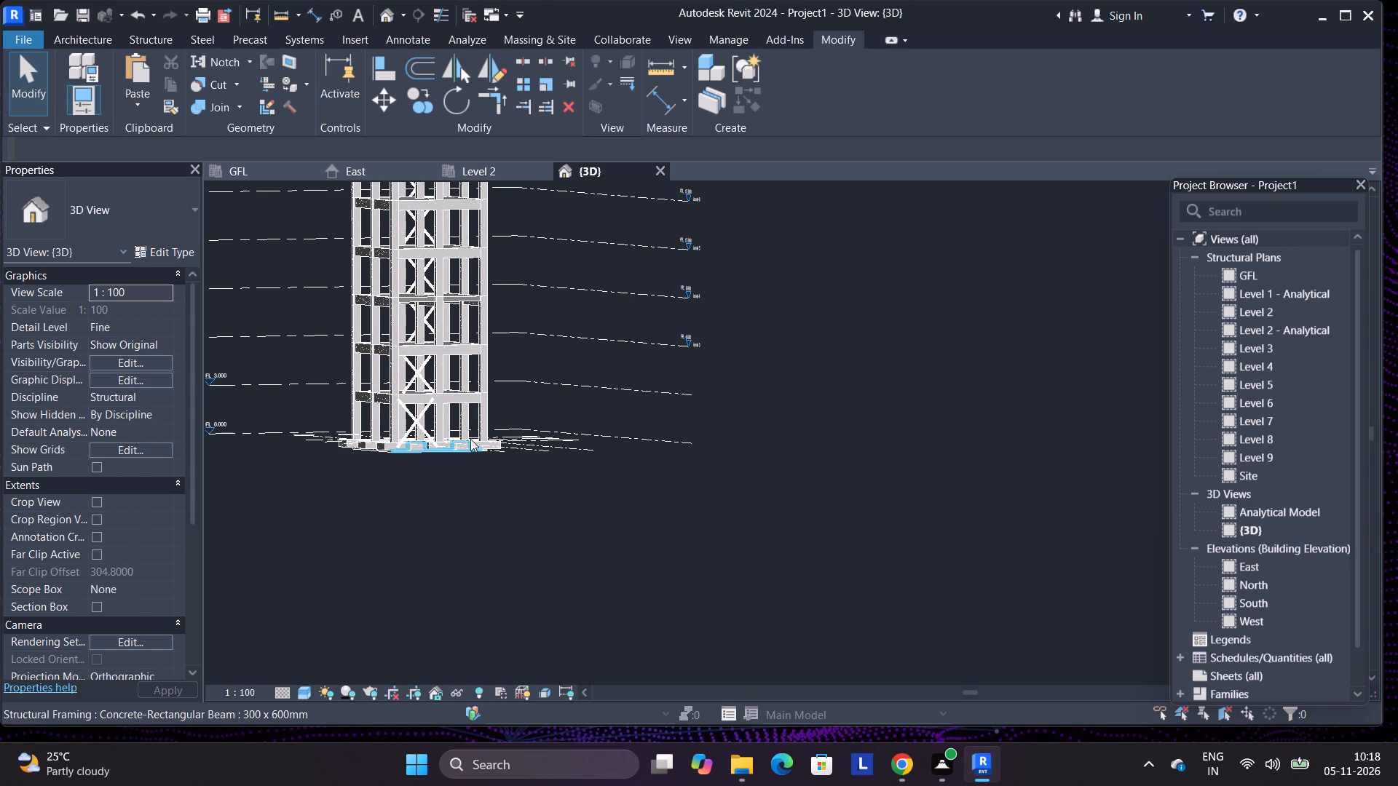
middle_click_drag(468, 440, 548, 368)
middle_click_drag(534, 469, 534, 470)
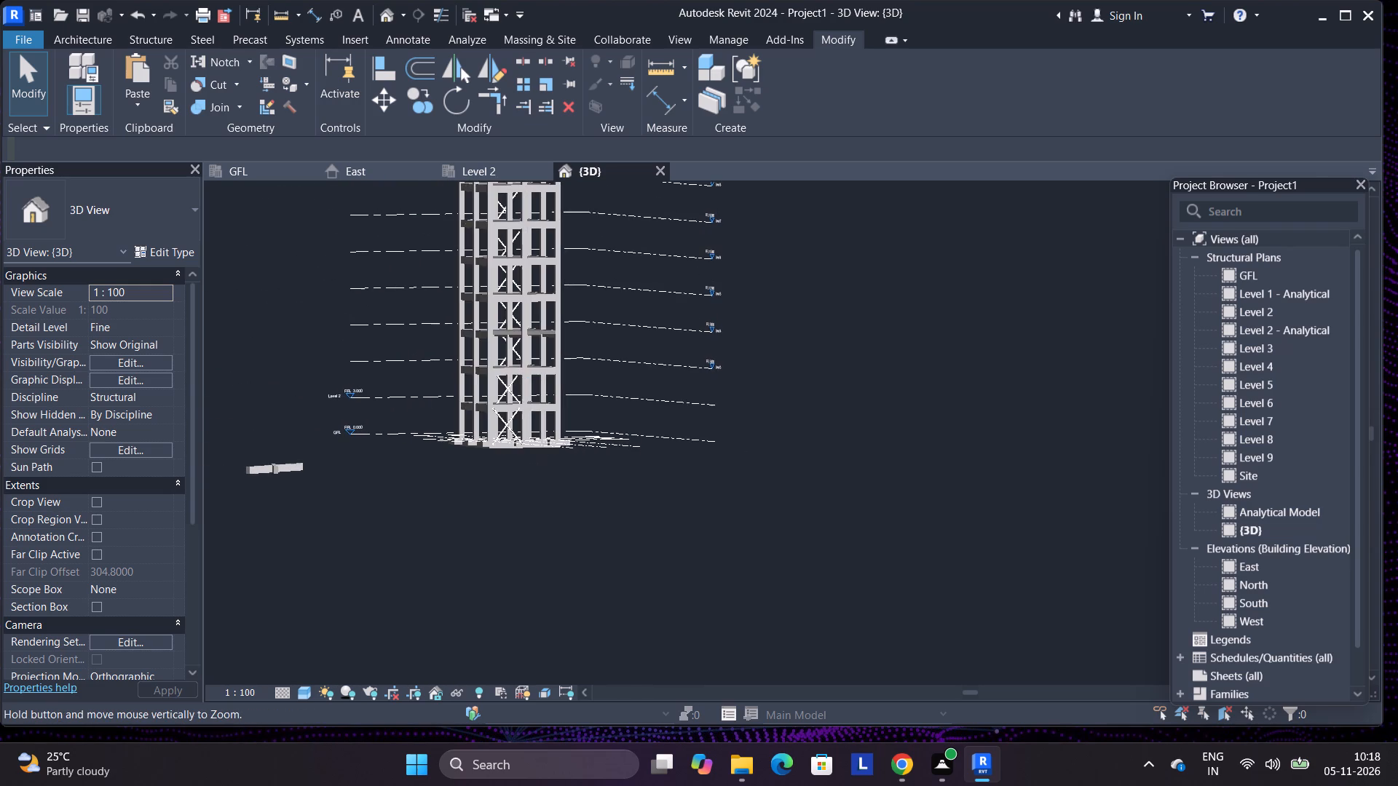
middle_click_drag(534, 470, 516, 568)
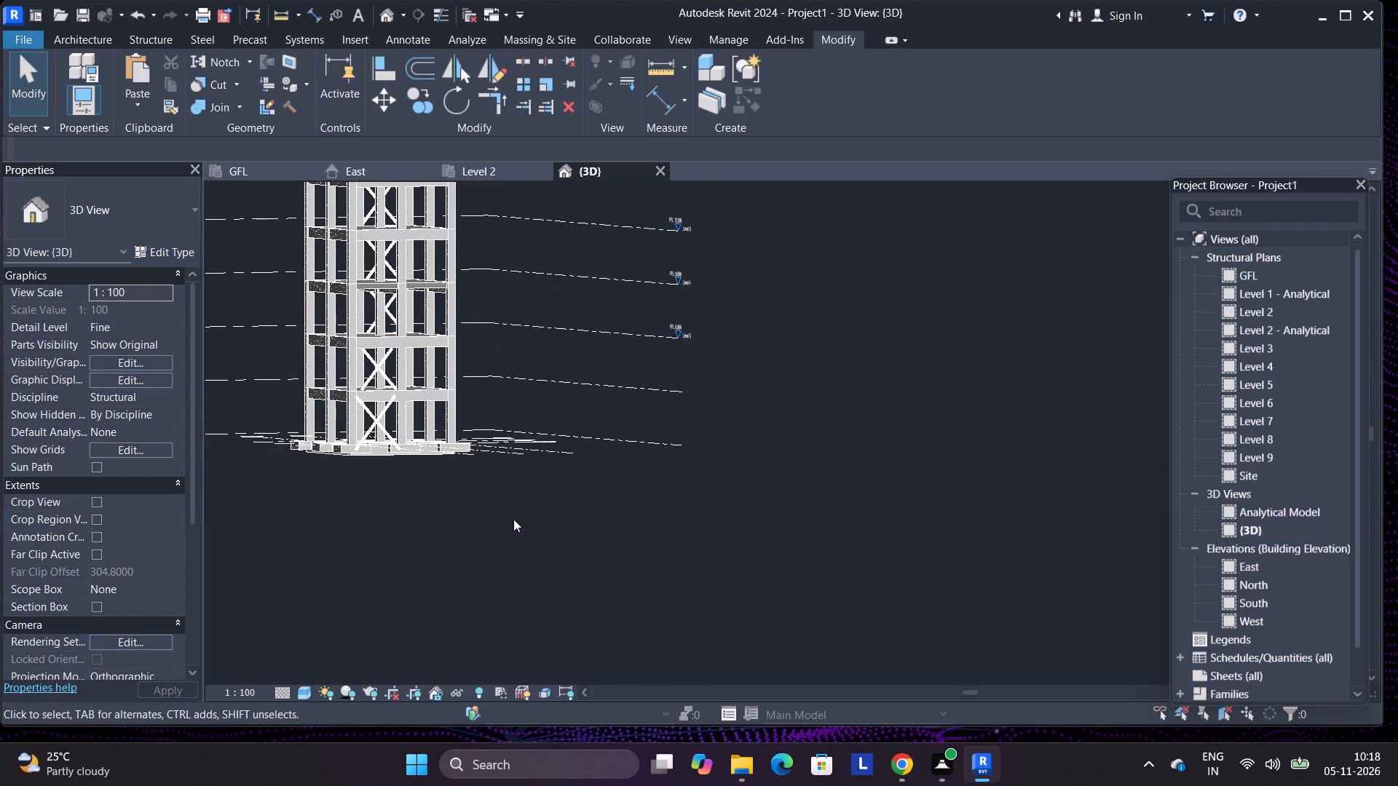
scroll(522, 475, "up", 1, "shift")
middle_click_drag(540, 406, 549, 397, "shift")
middle_click_drag(549, 405, 600, 397, "shift")
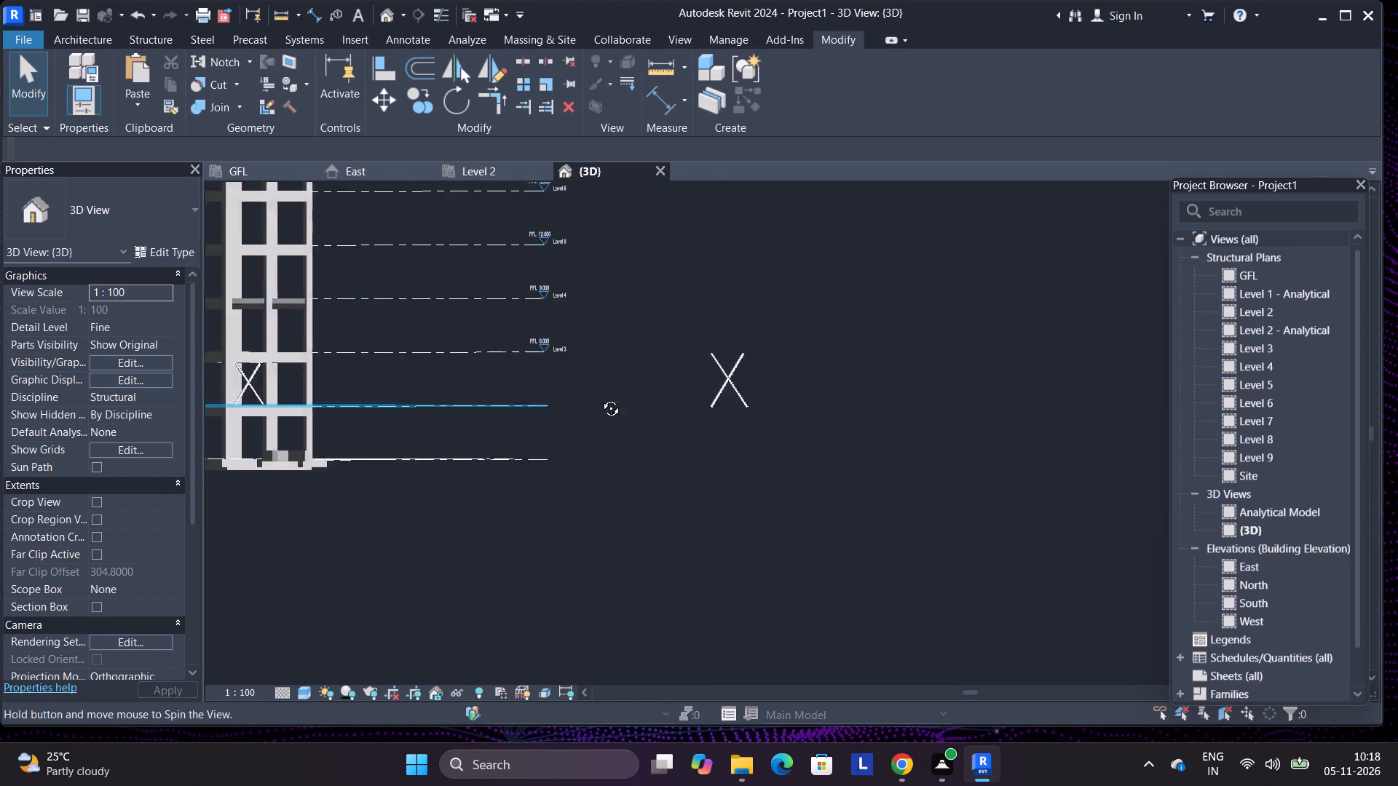
middle_click_drag(600, 397, 426, 424, "shift")
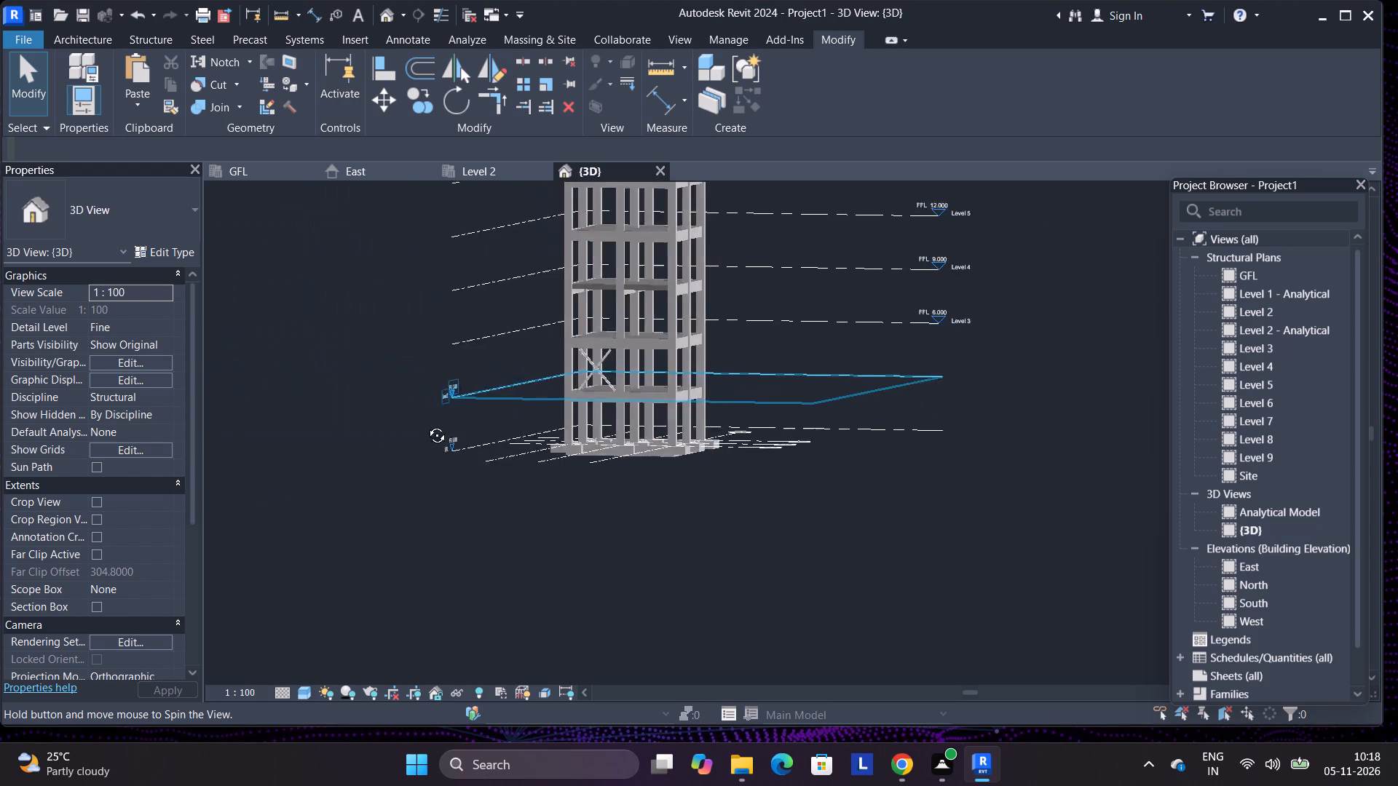
middle_click_drag(426, 424, 689, 462, "shift")
middle_click_drag(585, 453, 499, 461, "shift")
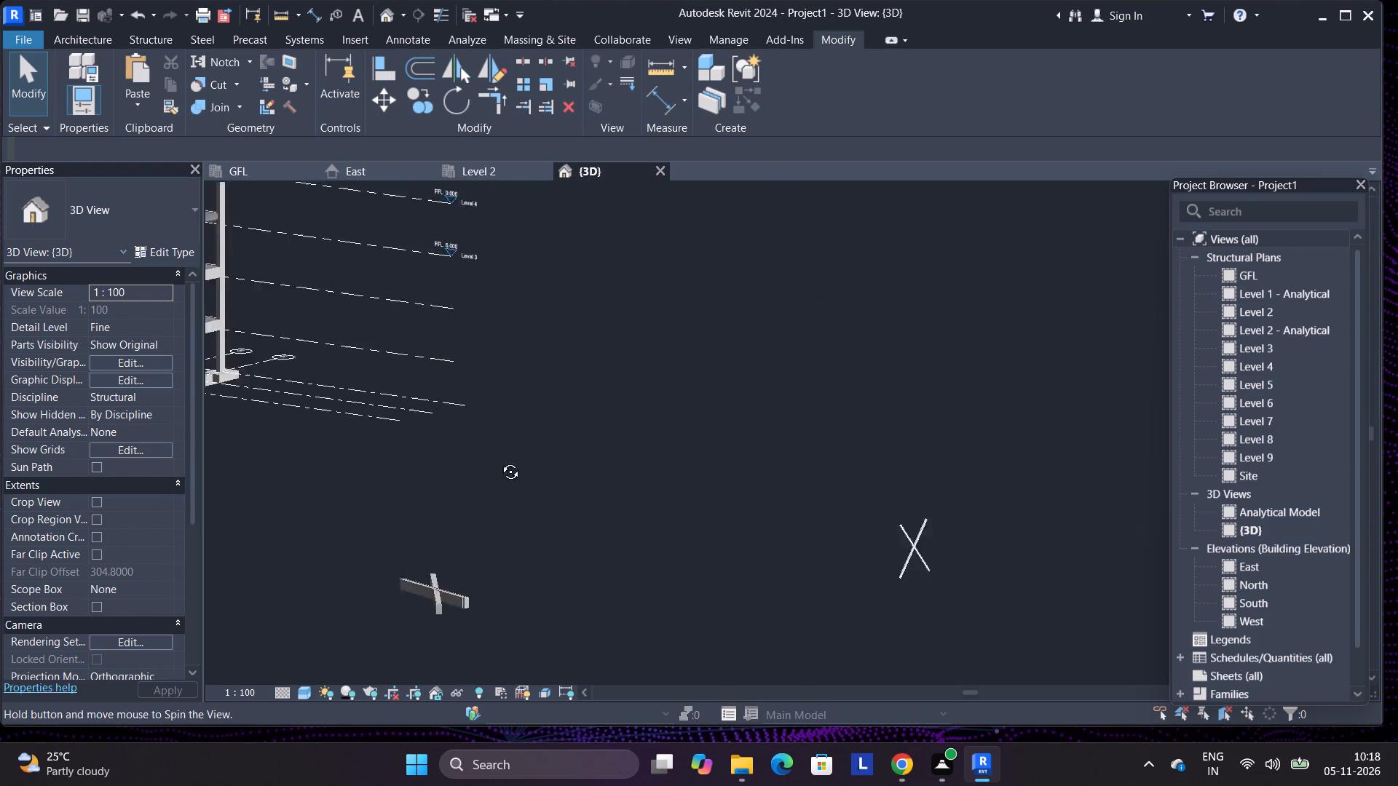
middle_click_drag(499, 461, 420, 453, "shift")
middle_click_drag(419, 451, 459, 435)
scroll(578, 414, "down", 3)
scroll(512, 484, "down", 3)
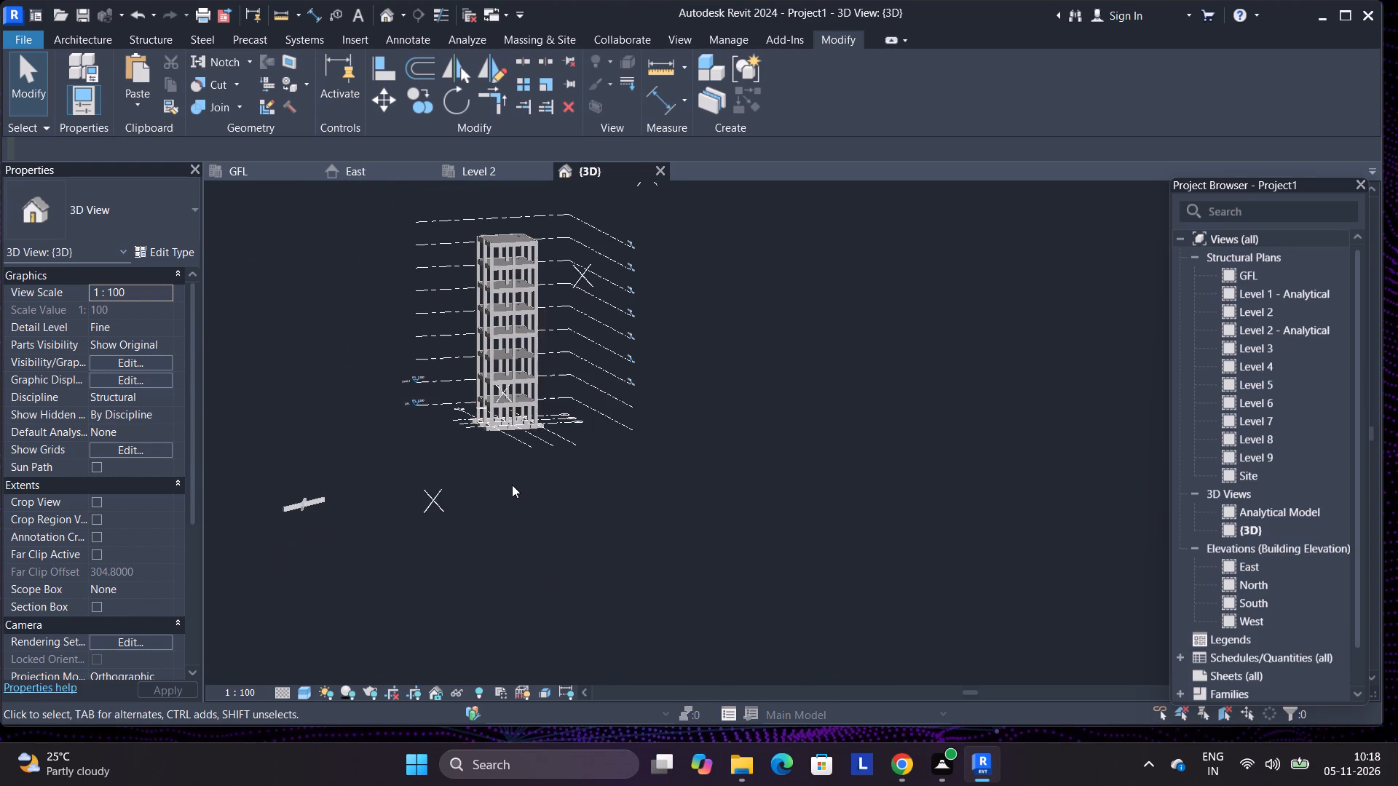
left_click(441, 501)
right_click(465, 502)
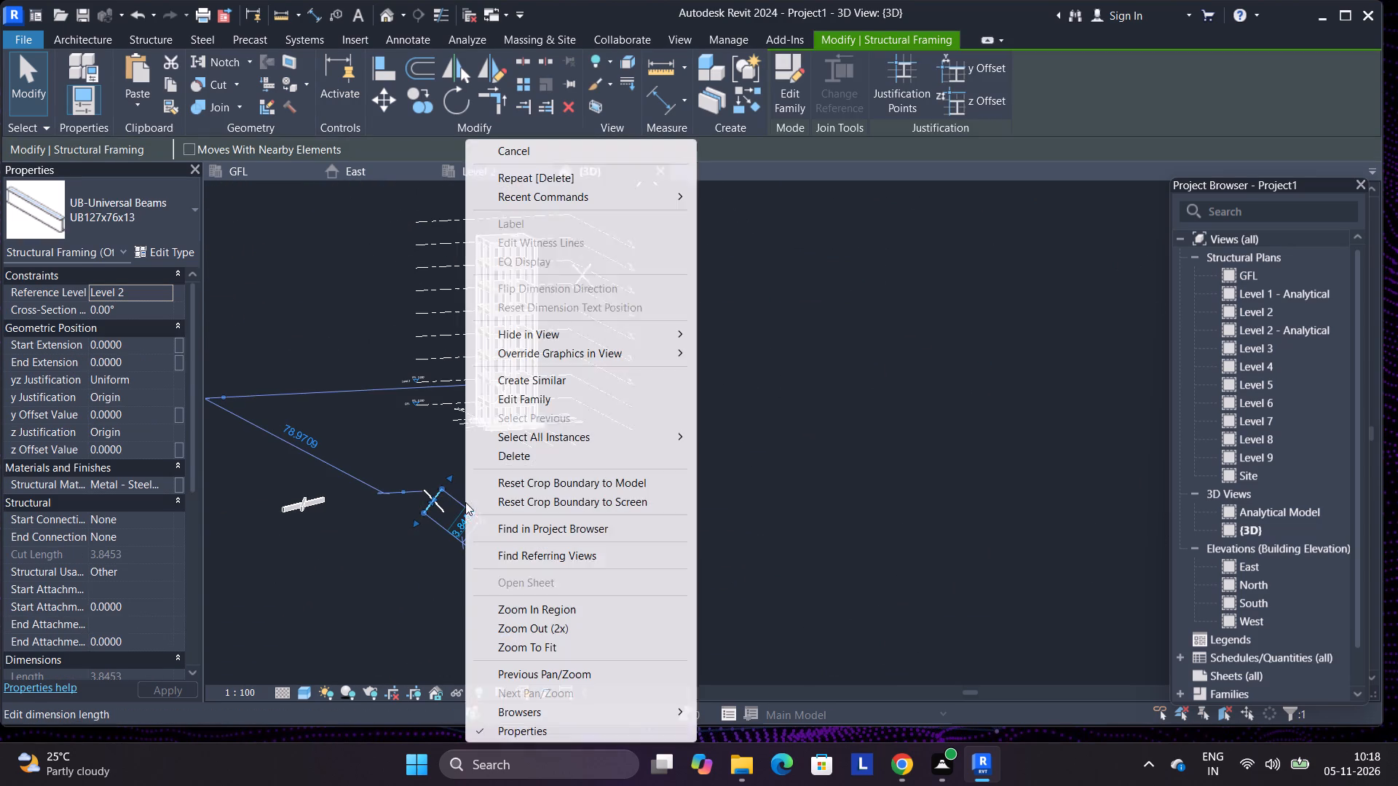
left_click(529, 449)
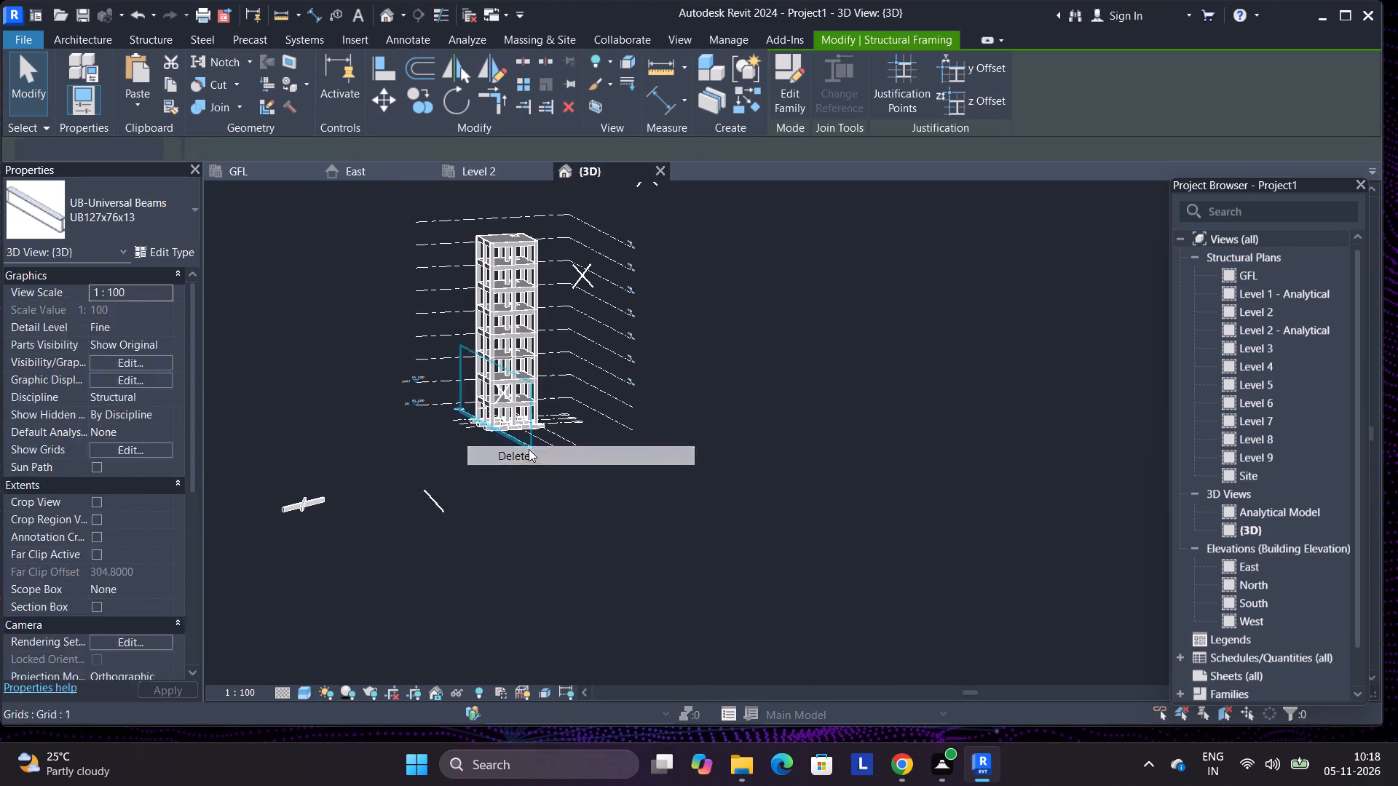
left_click(516, 486)
Delete the long 300 x 600mm concrete beam and one short beam crossing it from the loose group standing away from the frame.
left_click(310, 500)
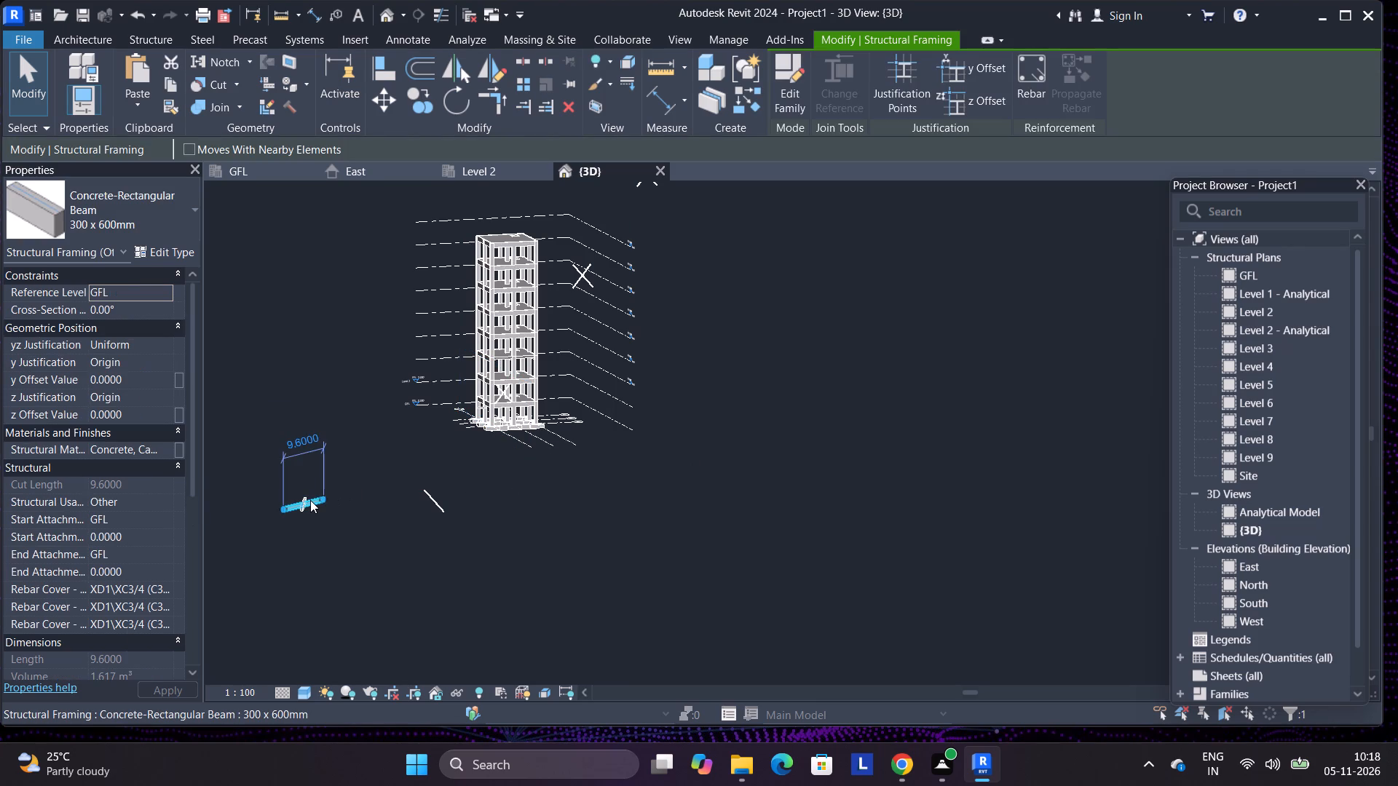
right_click(310, 500)
left_click(367, 464)
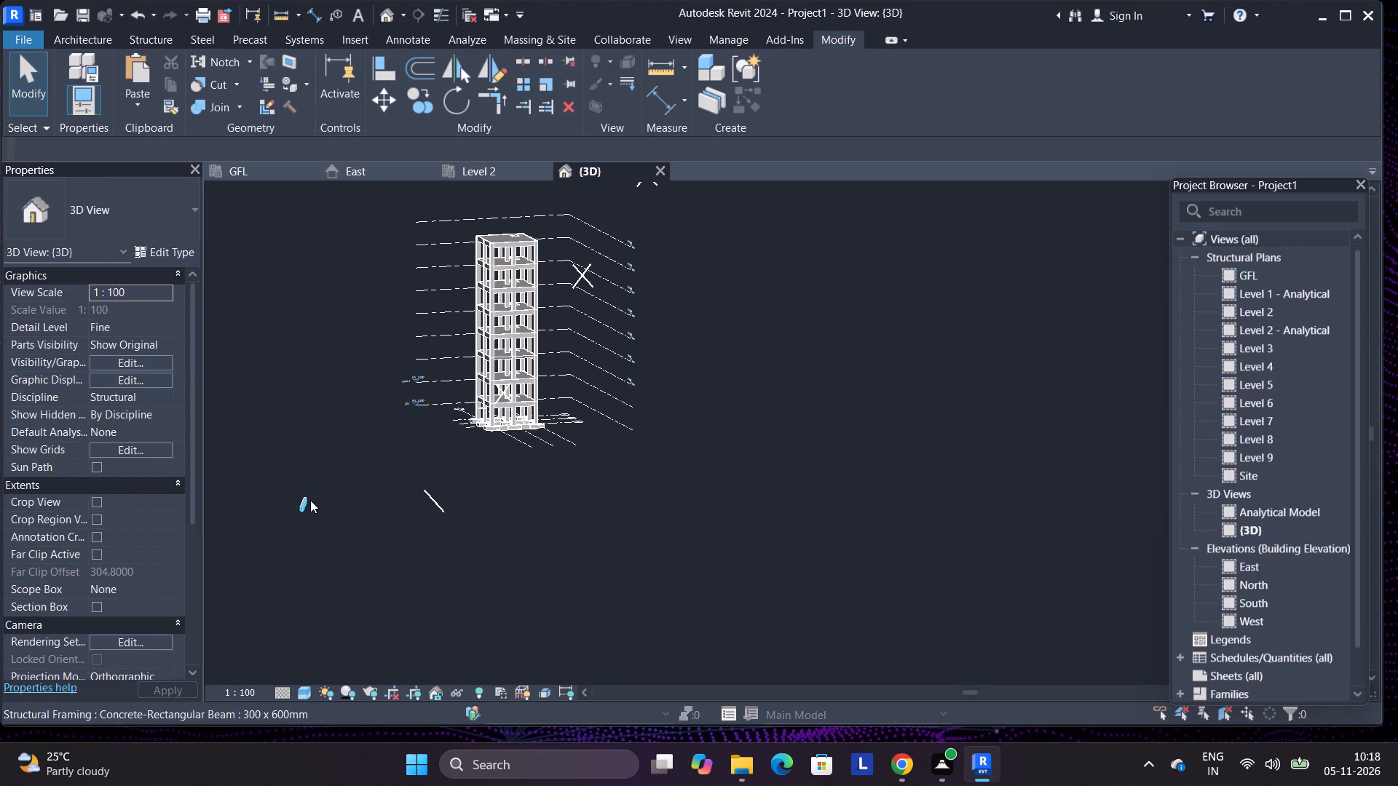
left_click(309, 504)
right_click(309, 504)
left_click(371, 445)
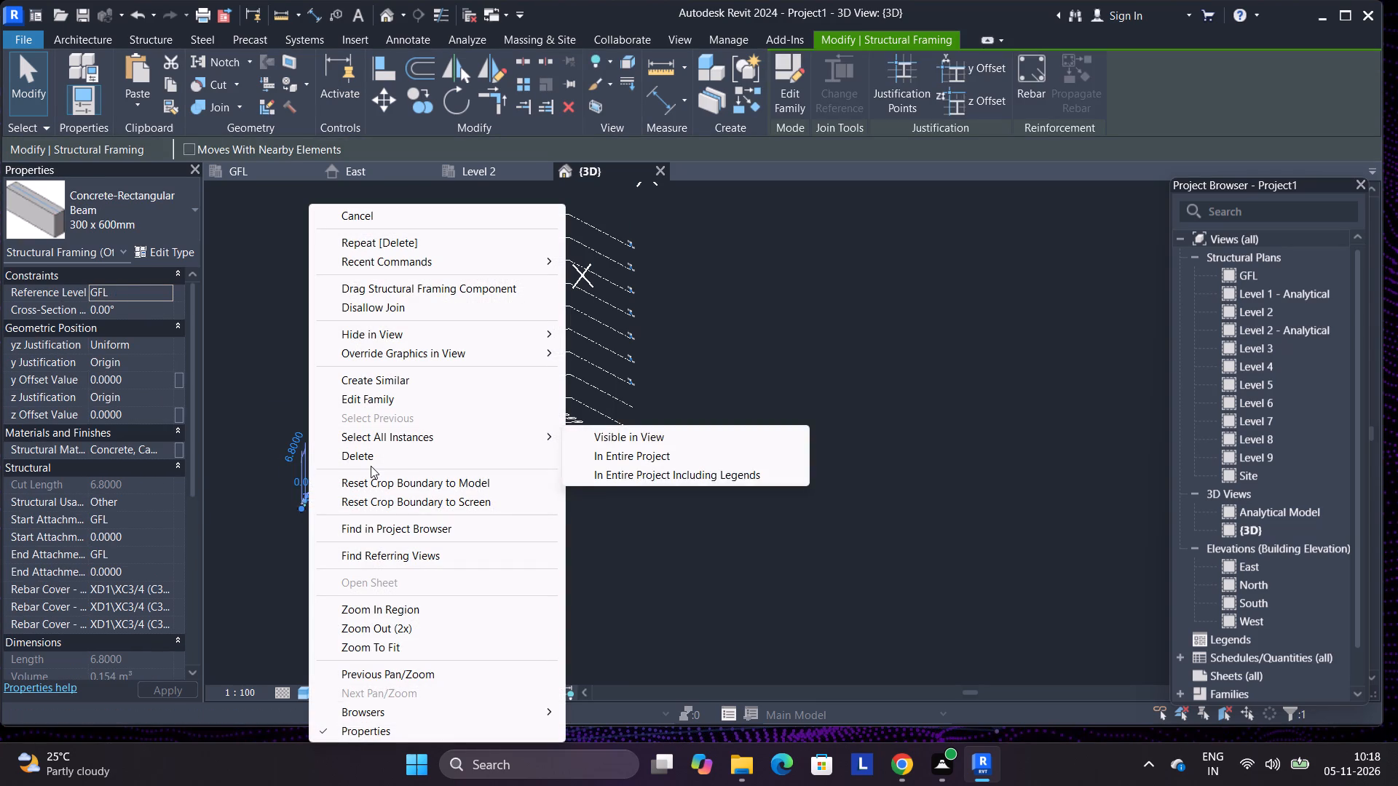
left_click(371, 466)
left_click(366, 458)
Delete the remaining UB127x76x13 diagonal of the stray cross brace between the frame and the loose concrete beam.
left_click(431, 494)
right_click(431, 495)
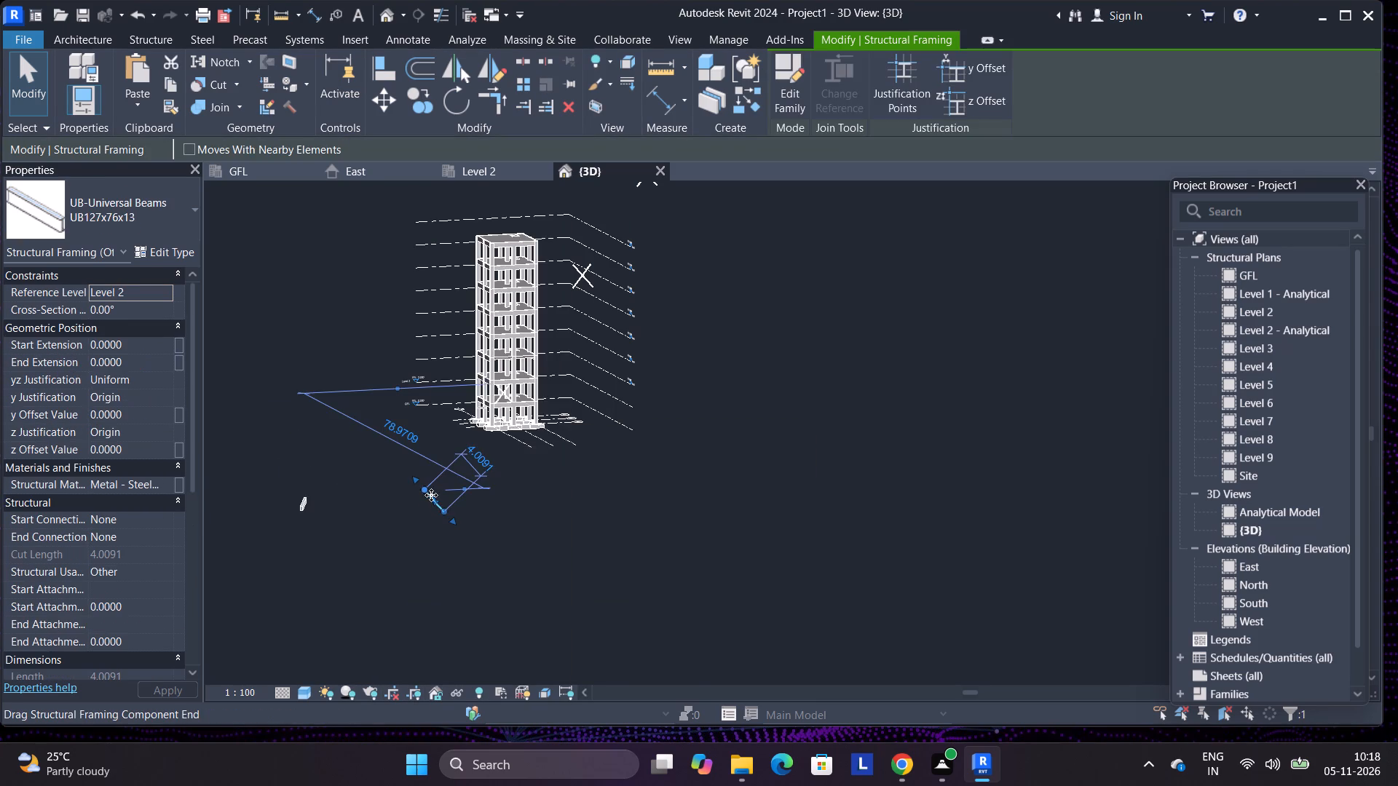
left_click(462, 456)
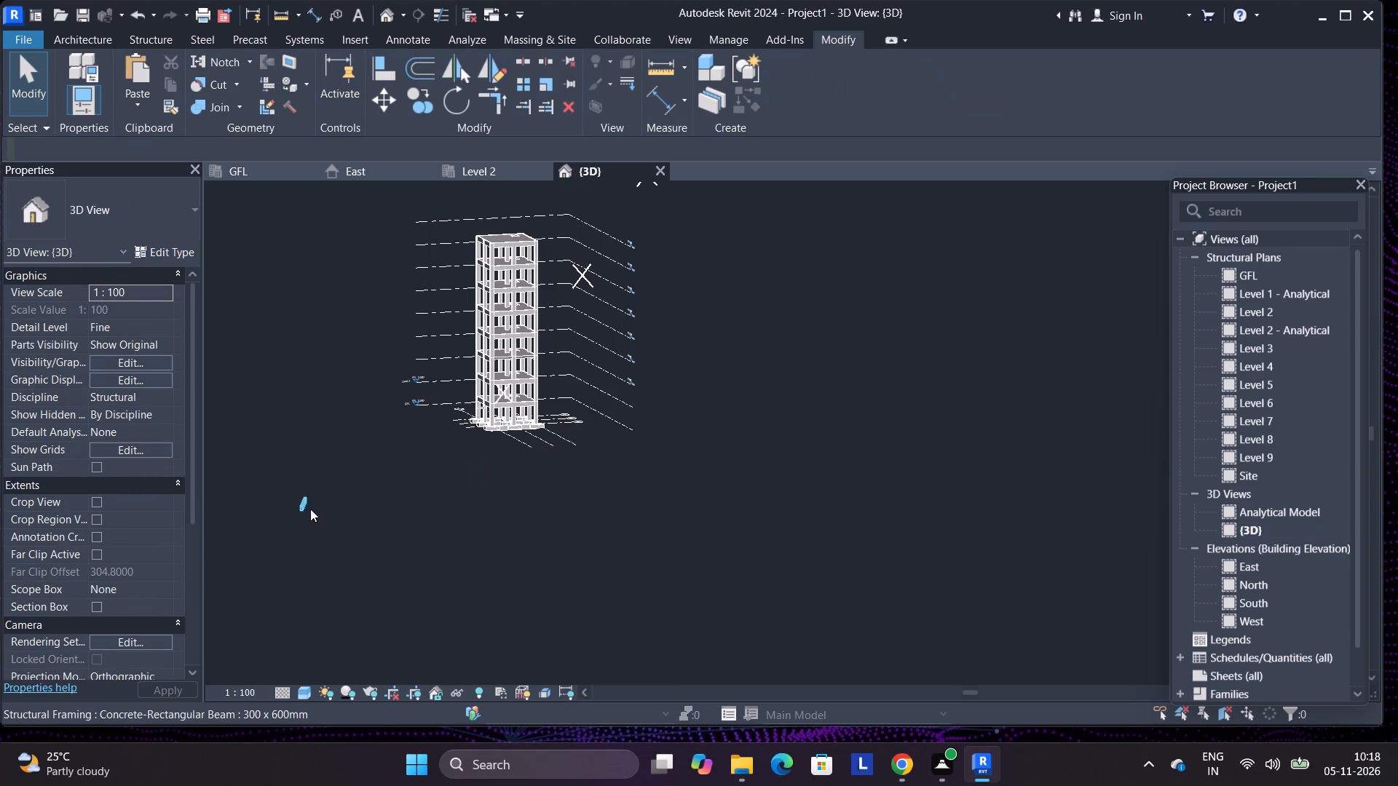
Delete the last loose 300 x 600mm concrete beam standing away from the frame.
left_click(307, 507)
right_click(338, 493)
left_click(381, 454)
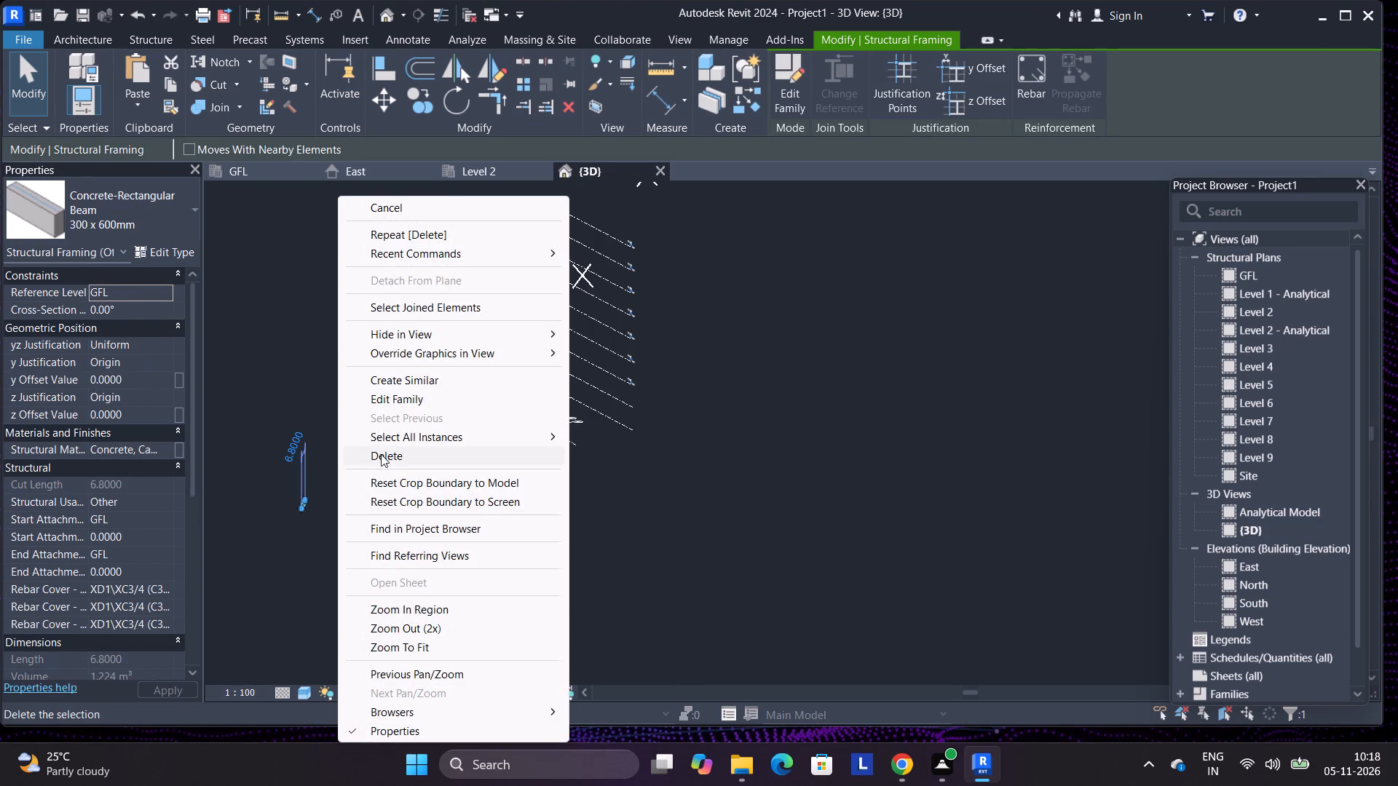
Delete one UB127x76x13 diagonal of the stray cross brace floating beside the frame's upper storeys.
left_click(586, 278)
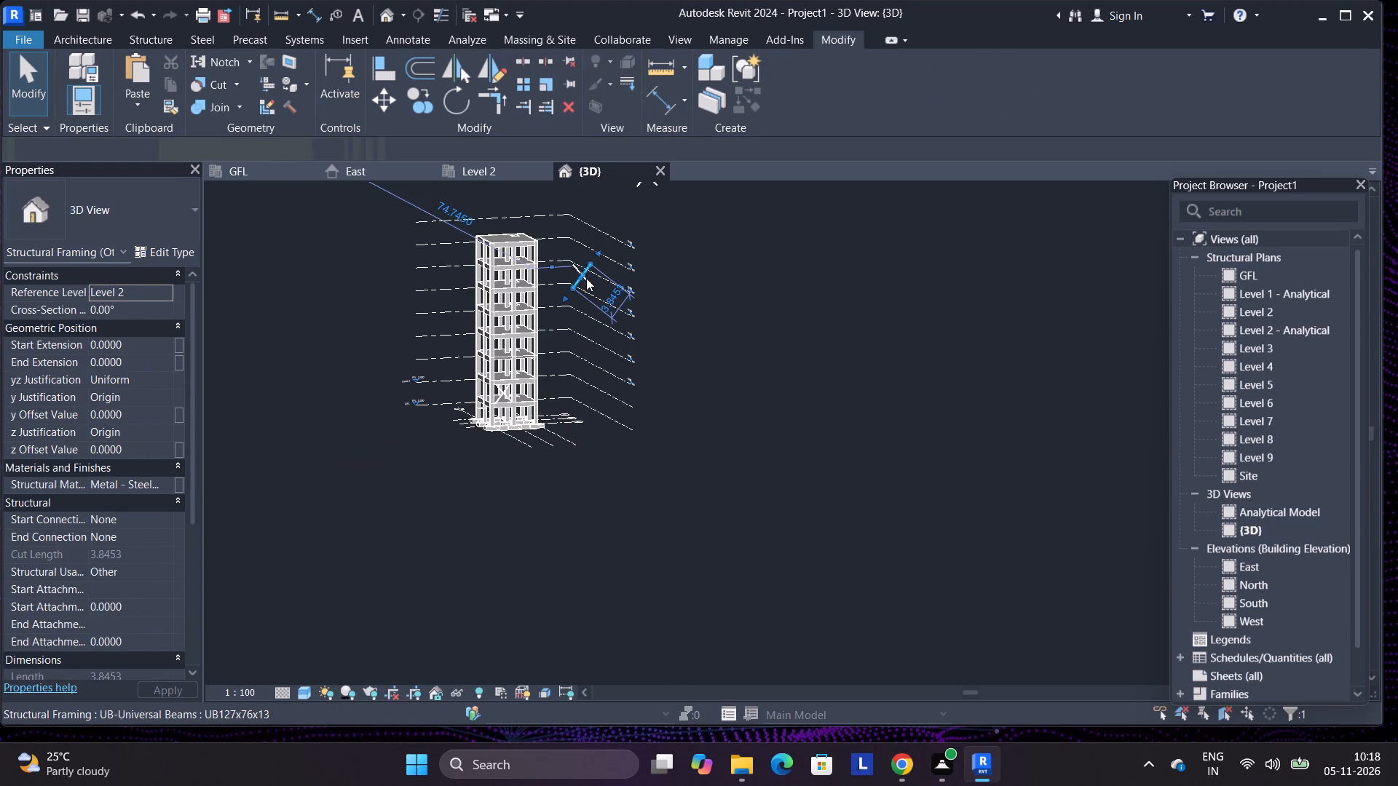
right_click(586, 278)
left_click(625, 450)
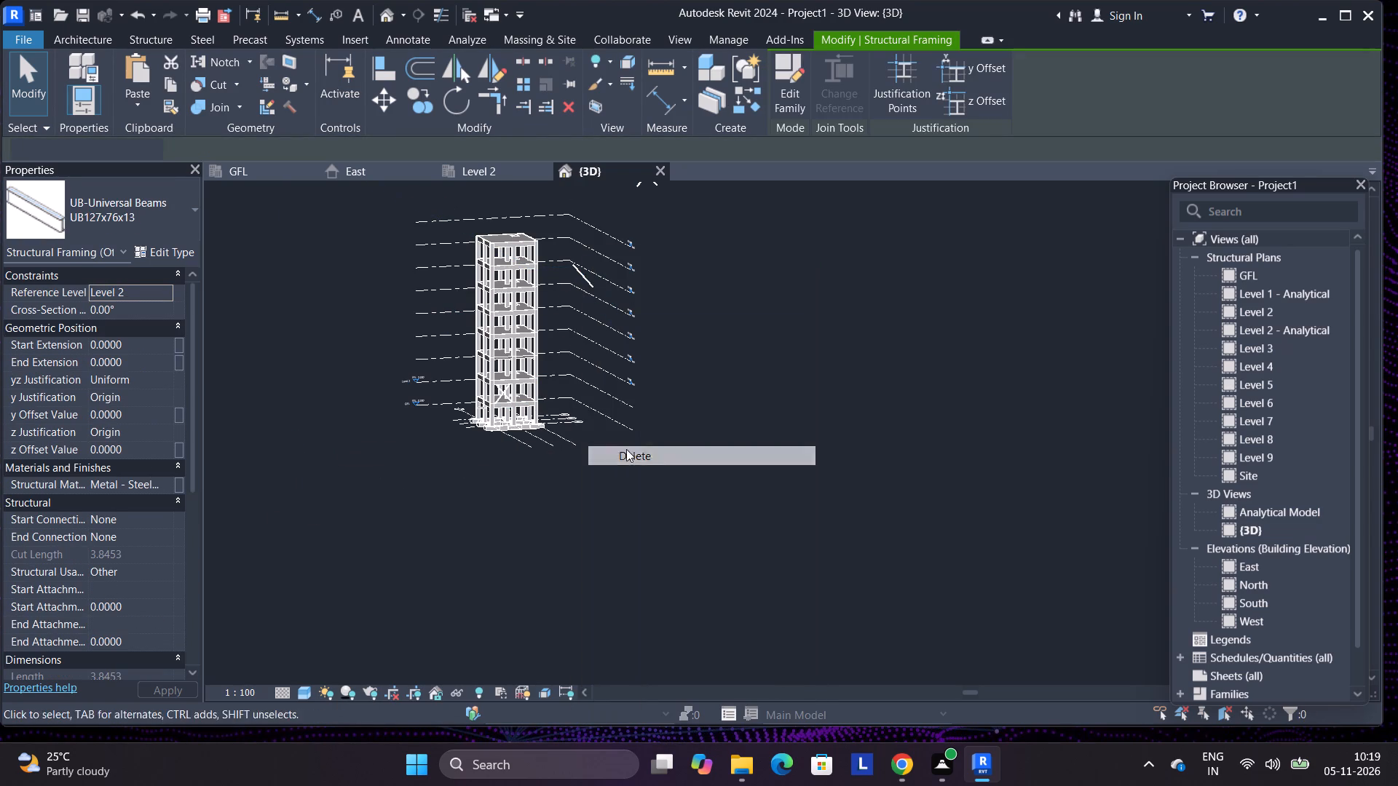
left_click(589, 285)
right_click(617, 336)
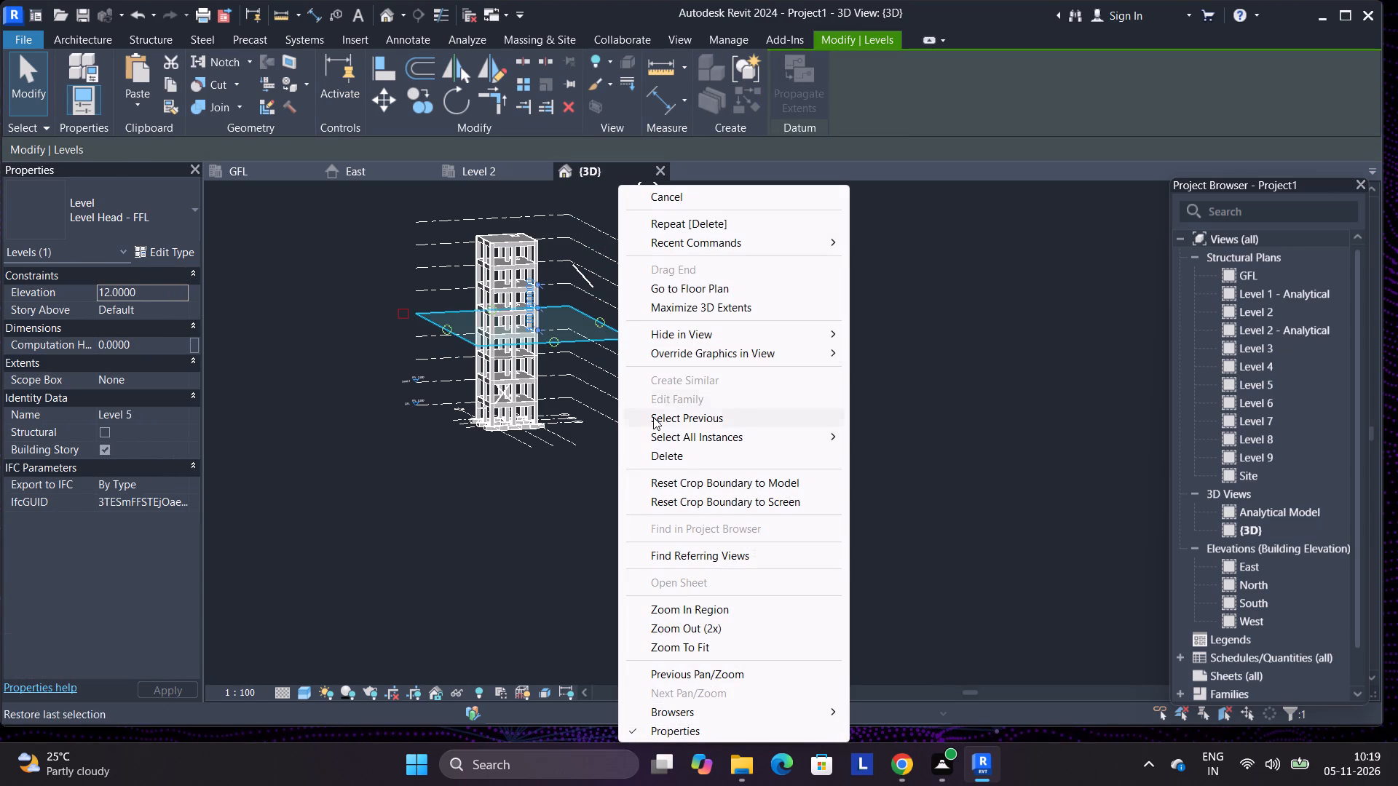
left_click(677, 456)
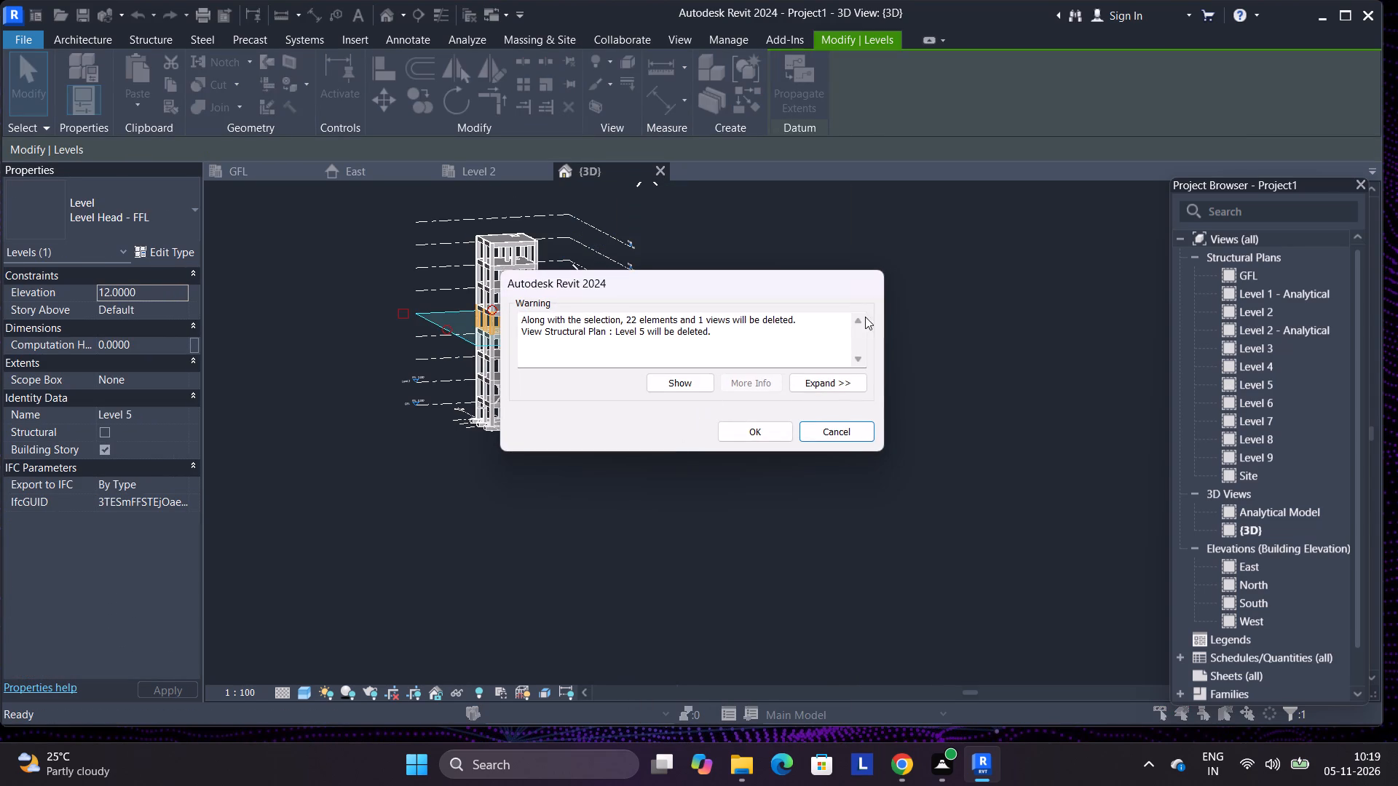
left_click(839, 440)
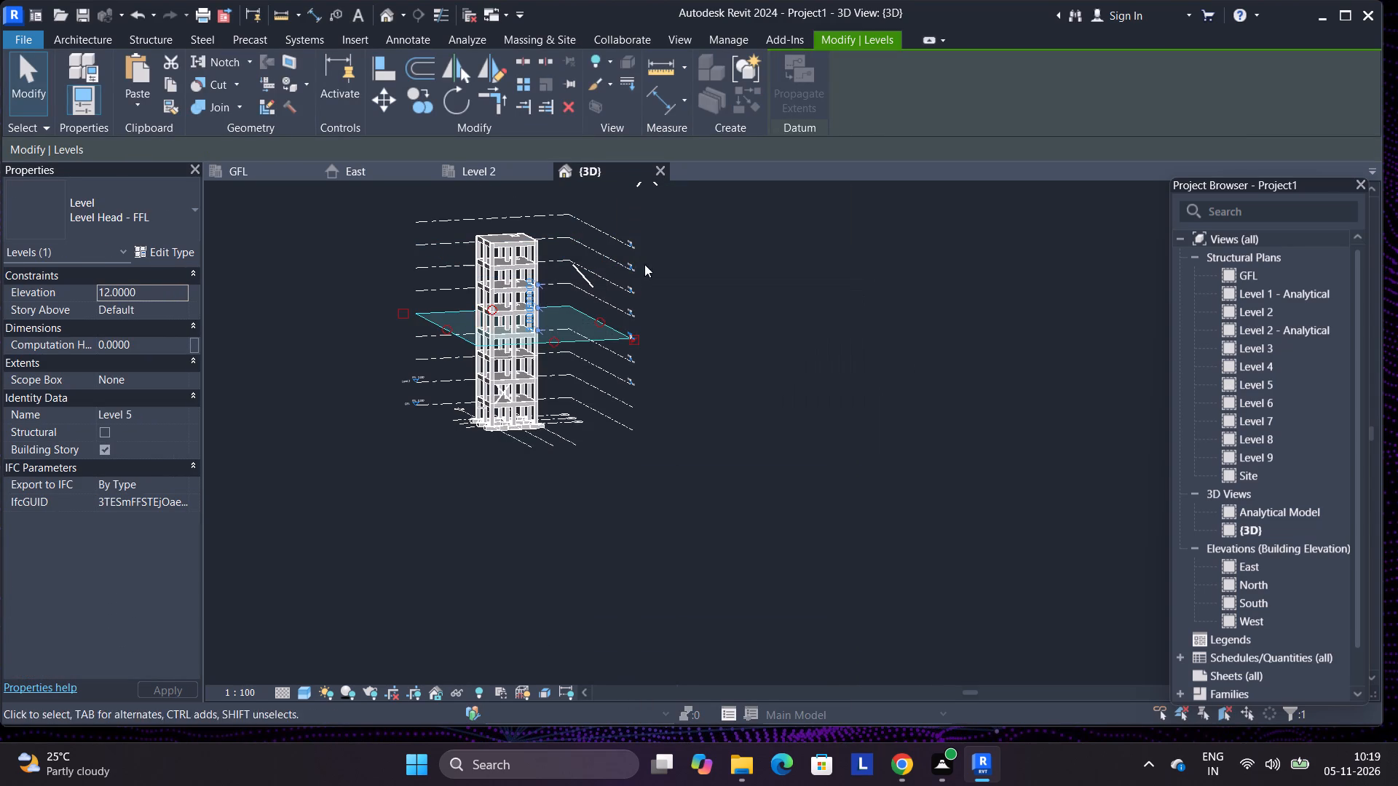
Delete the remaining UB127x76x13 diagonal floating beside the frame's upper storeys.
left_click(597, 279)
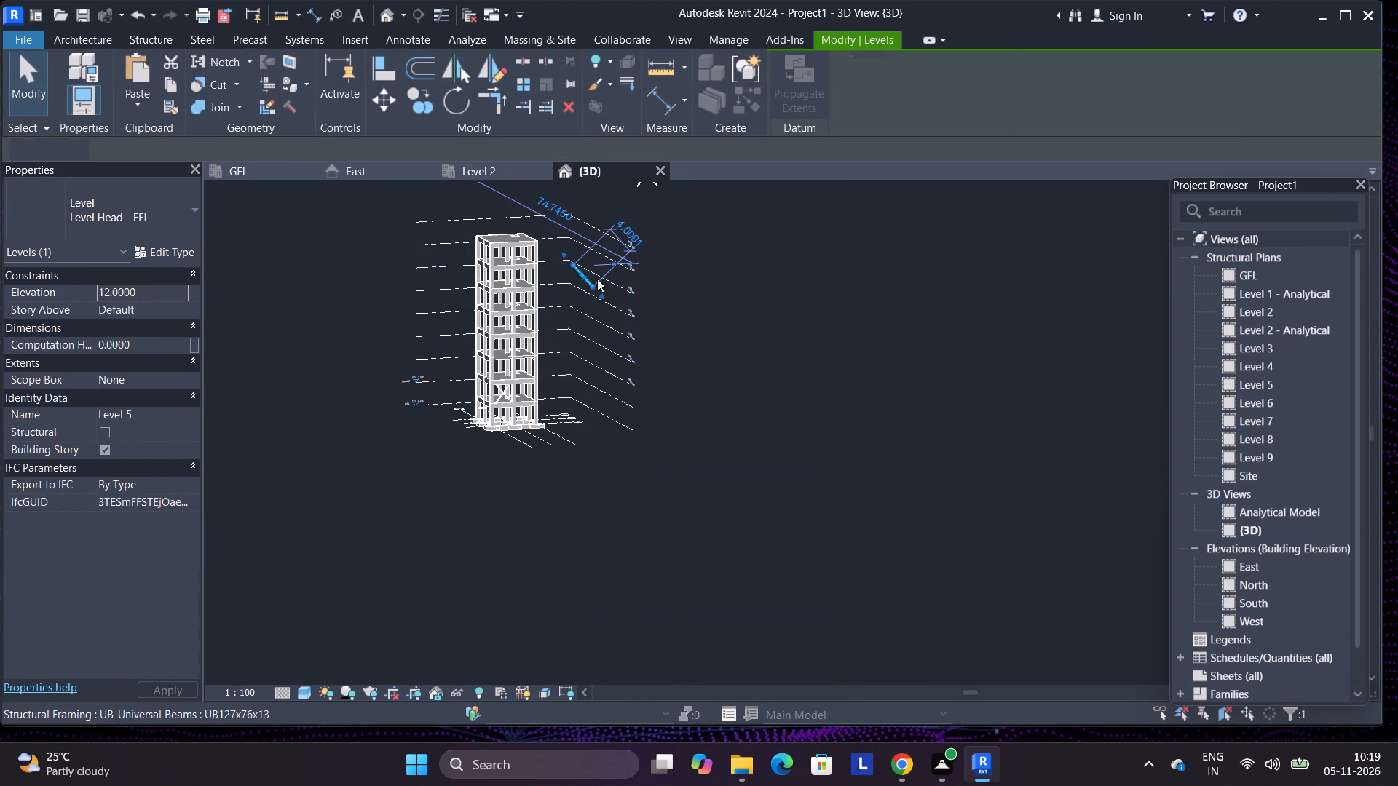
right_click(588, 279)
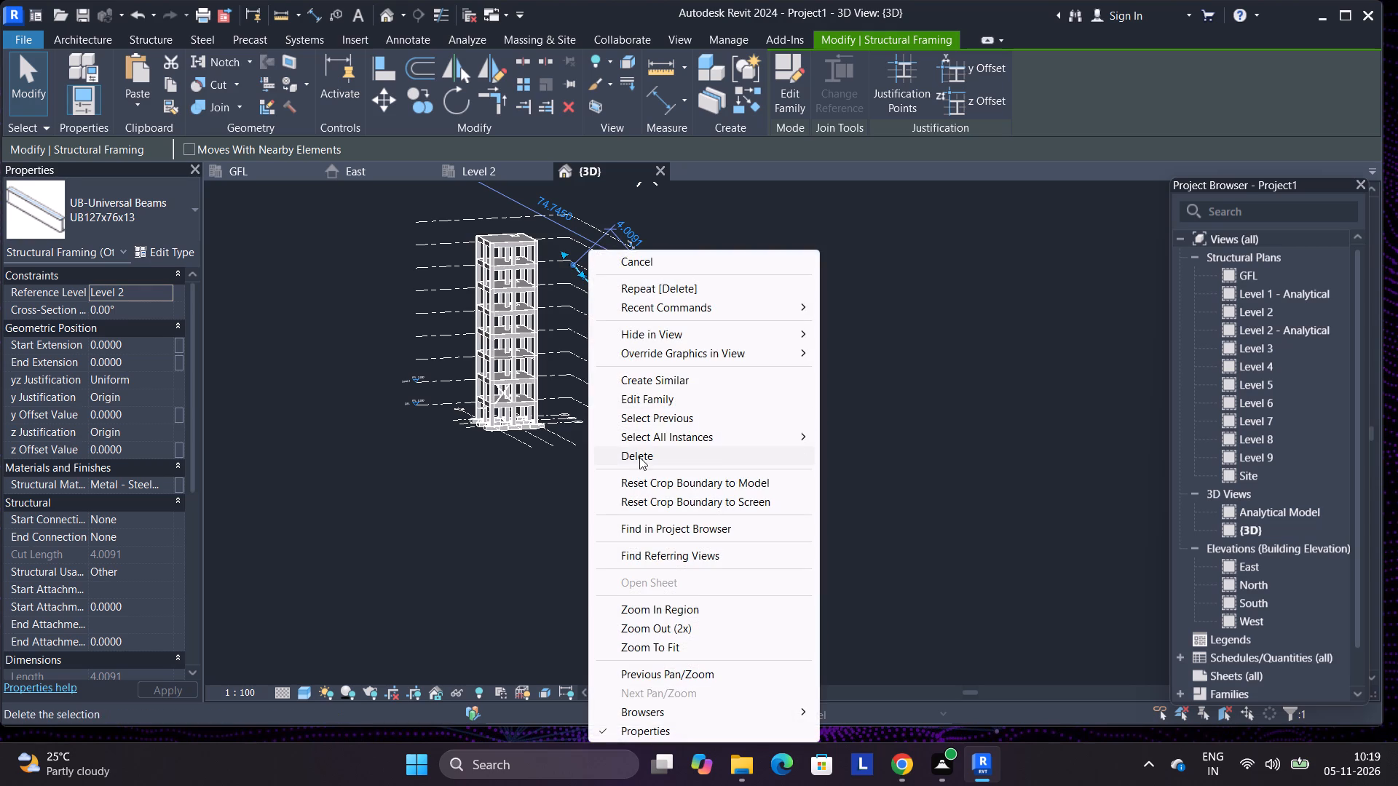
left_click(639, 457)
Inspect the frame's lower storeys and the crossed braces between GFL and Level 2 from several sides.
left_click(526, 334)
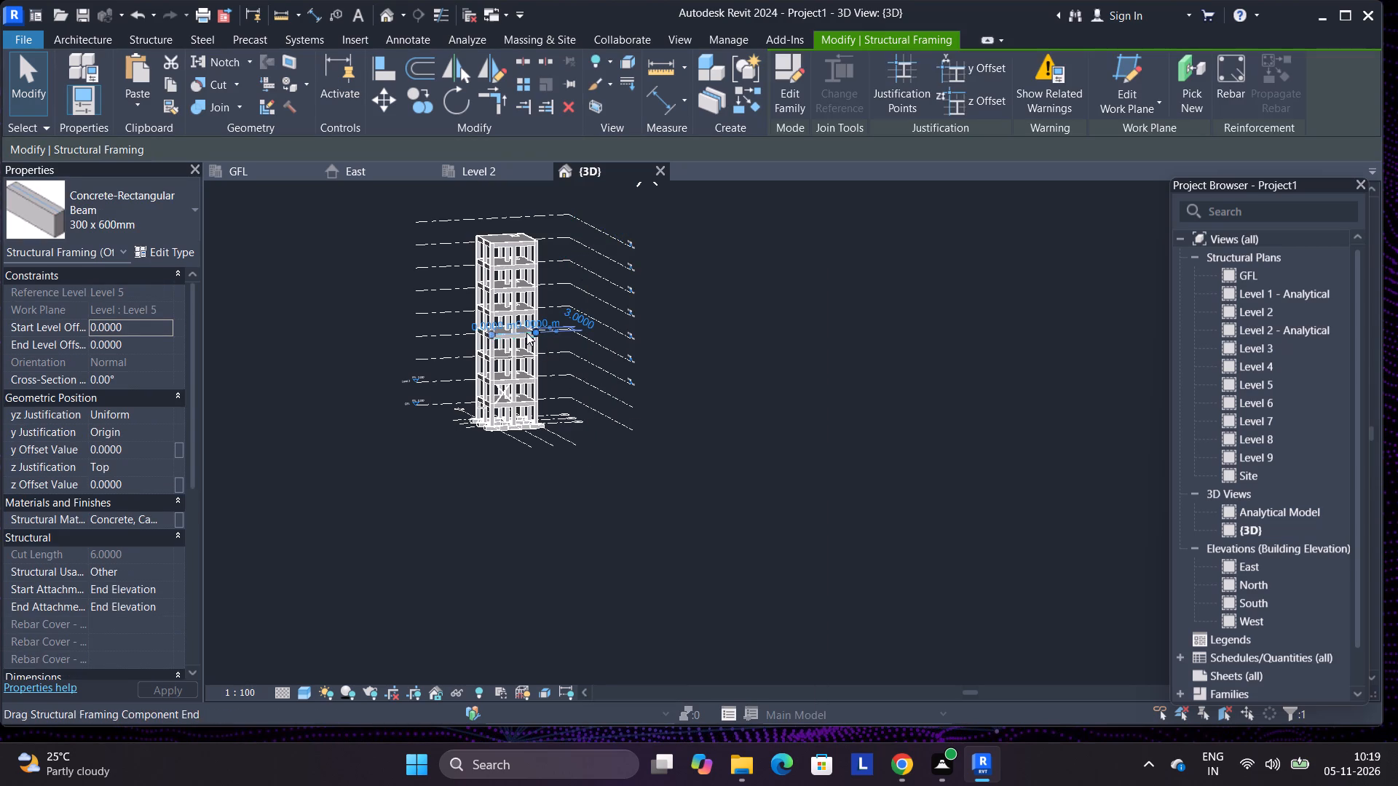
left_click(515, 303)
scroll(515, 392, "up", 6)
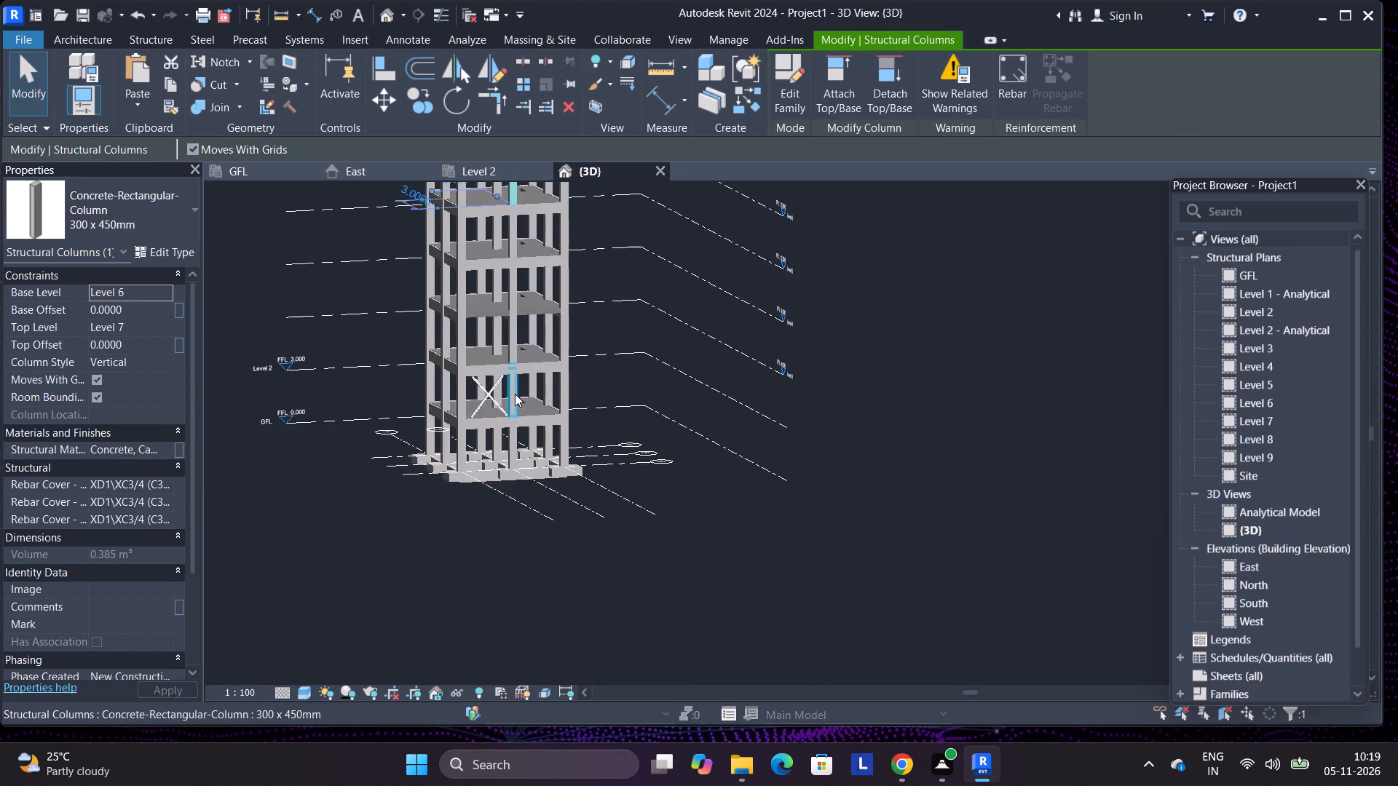
scroll(515, 395, "up", 5)
key("Escape")
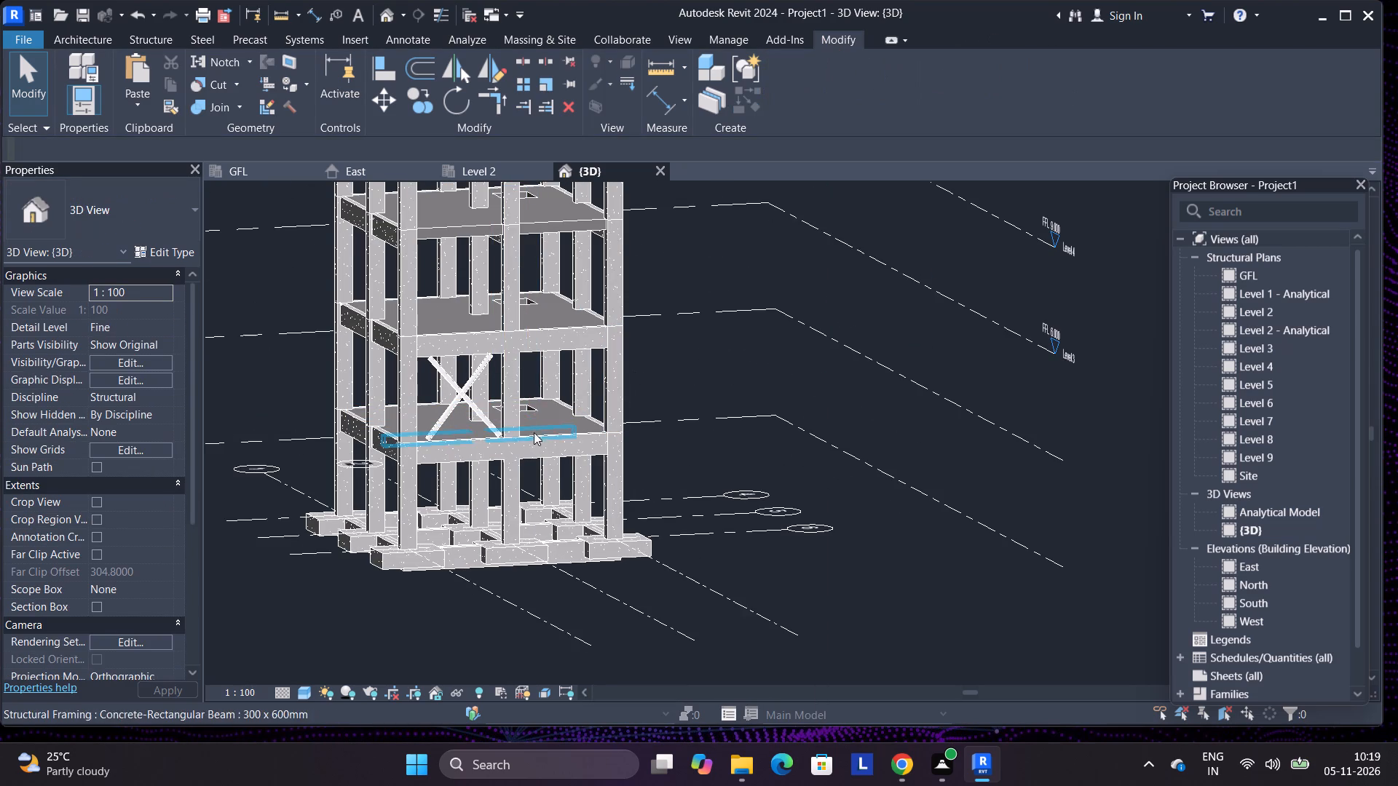
scroll(558, 470, "down", 1)
middle_click_drag(564, 481, 597, 477)
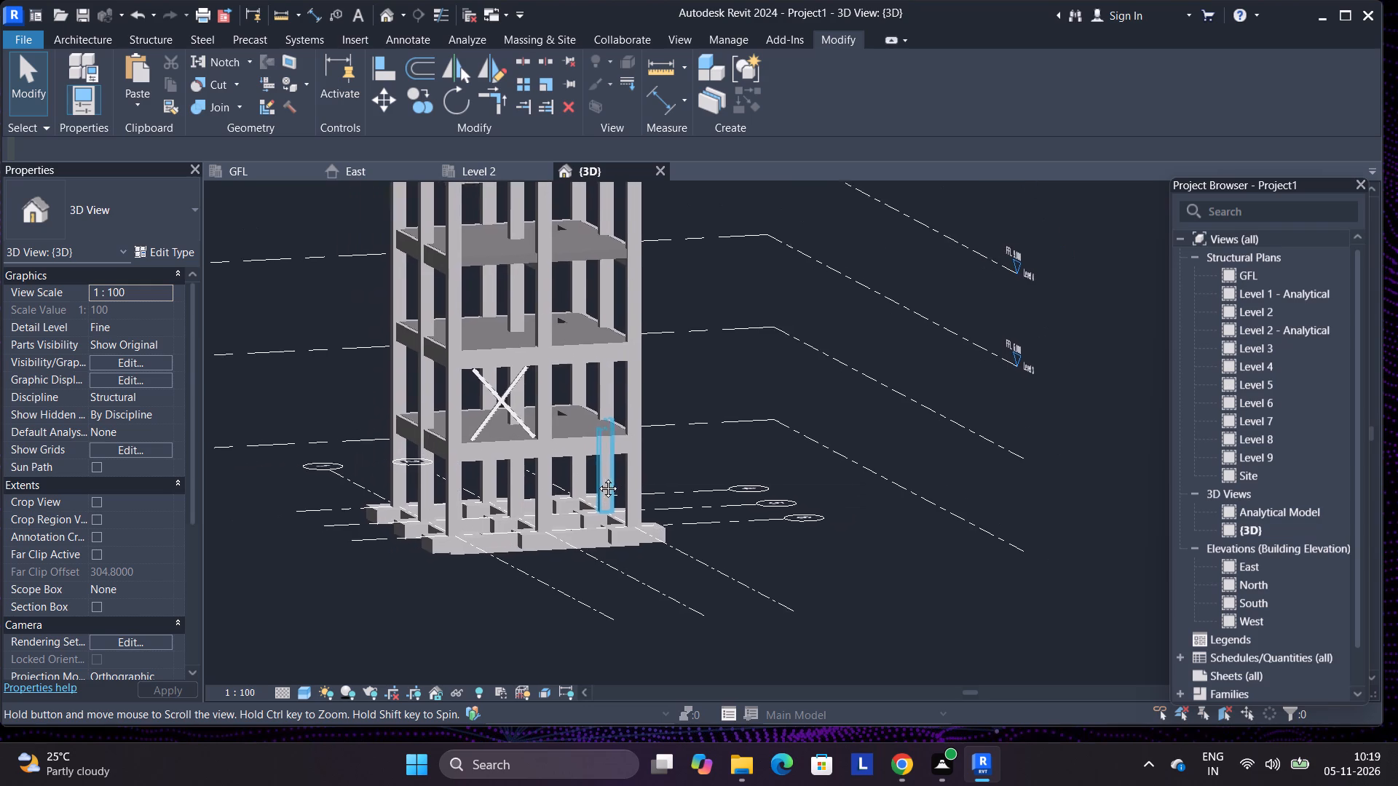
middle_click_drag(597, 477, 605, 475)
middle_click_drag(596, 491, 640, 445, "shift")
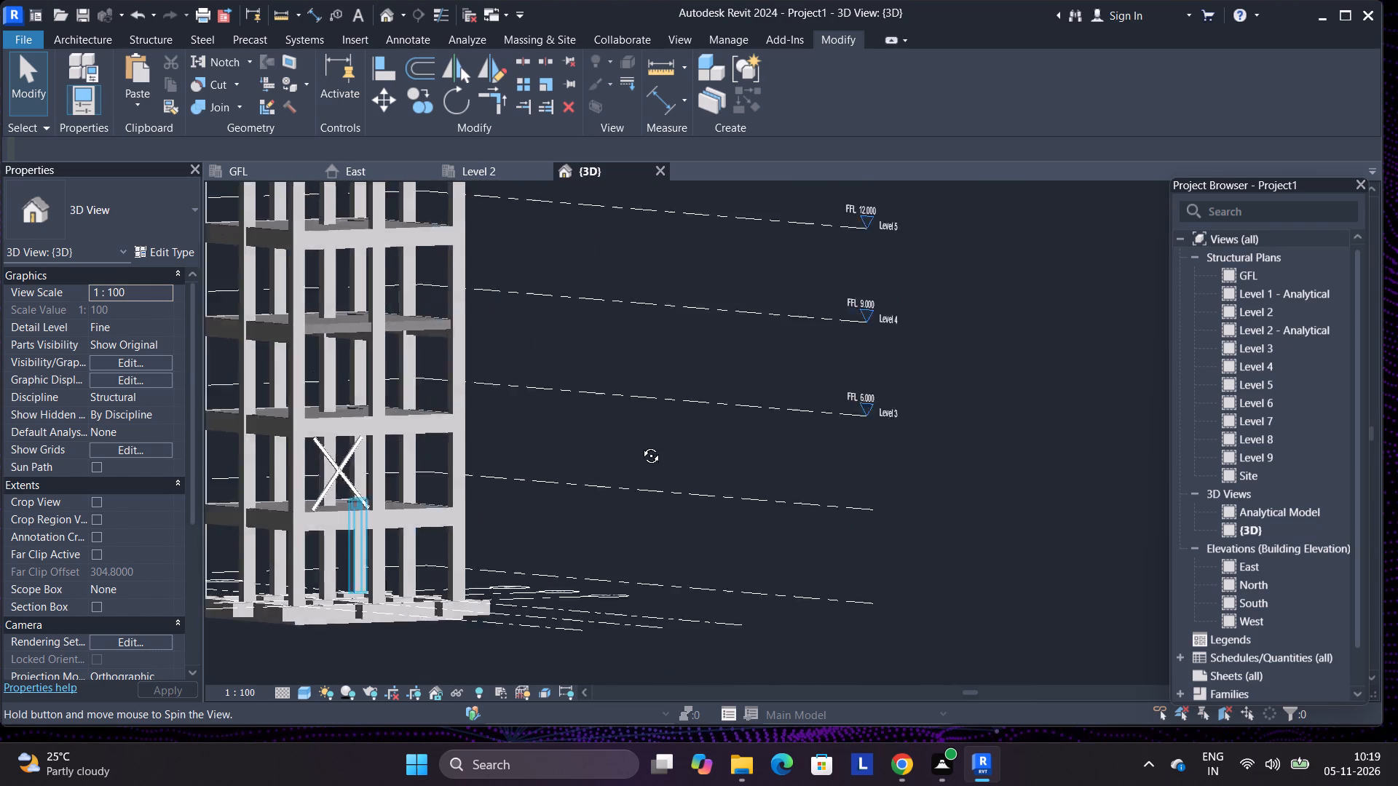
middle_click_drag(640, 445, 594, 359, "shift")
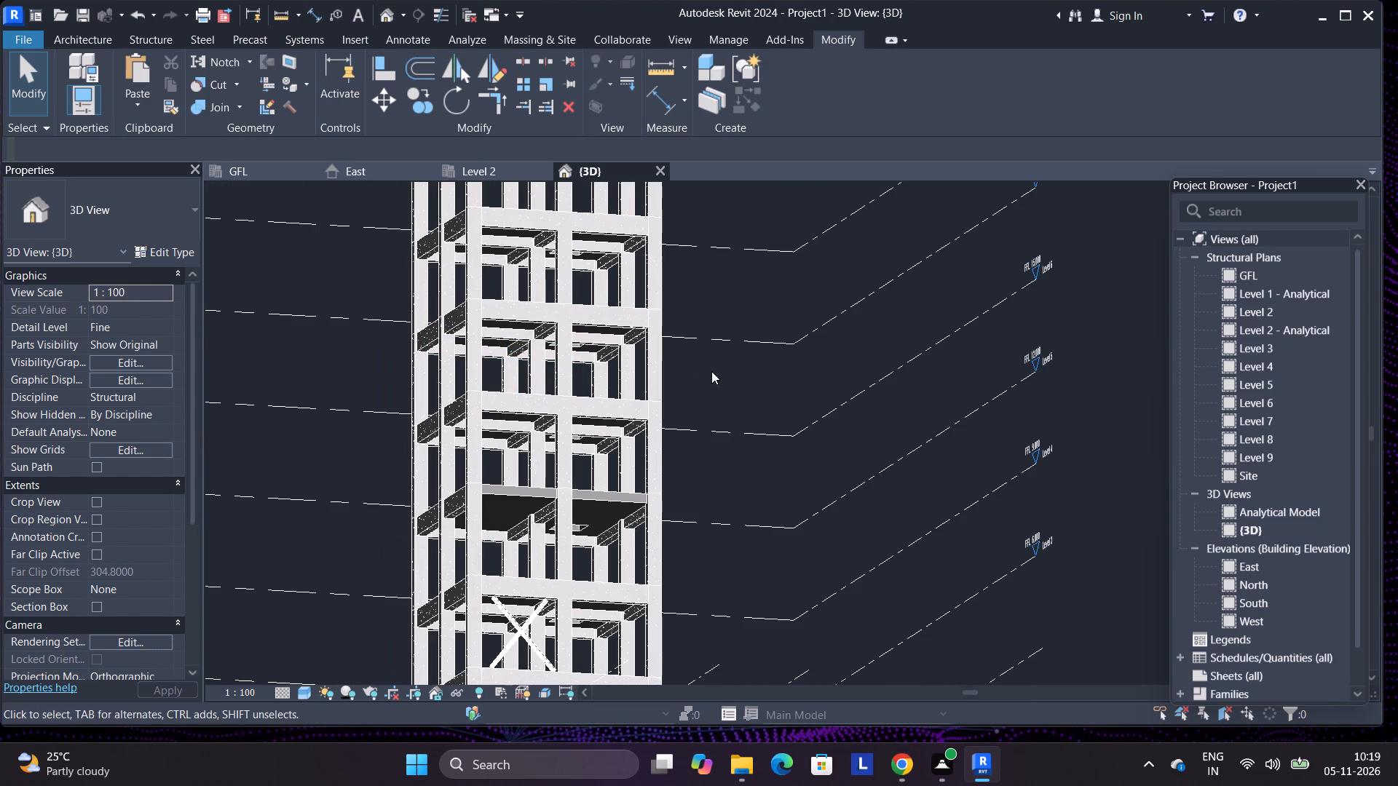
middle_click_drag(722, 392, 325, 450, "shift")
scroll(701, 418, "down", 1, "shift")
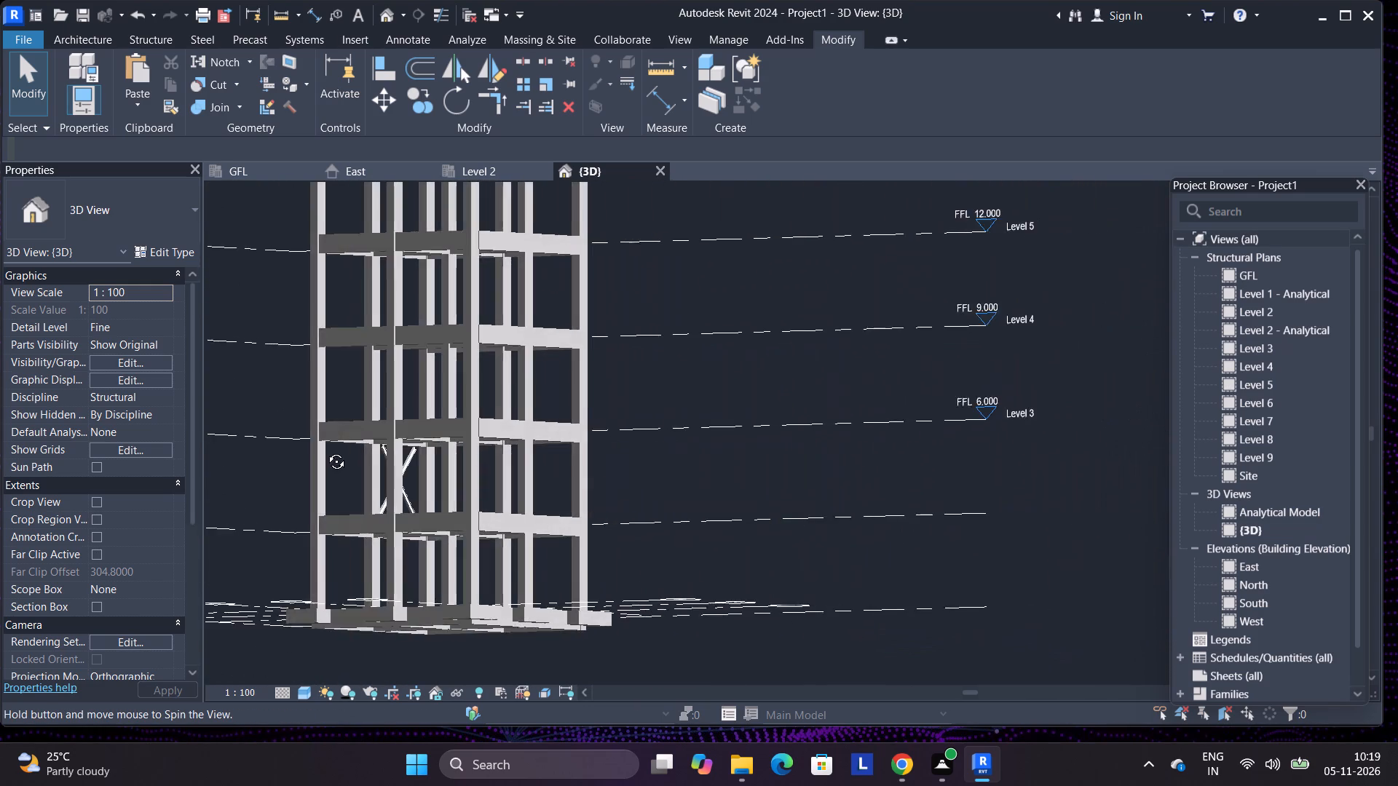
middle_click_drag(325, 450, 698, 515, "shift")
Try to copy the two crossed UB127x76x13 braces between GFL and Level 2 up into the same bay between Levels 2 and 3.
left_click(611, 415)
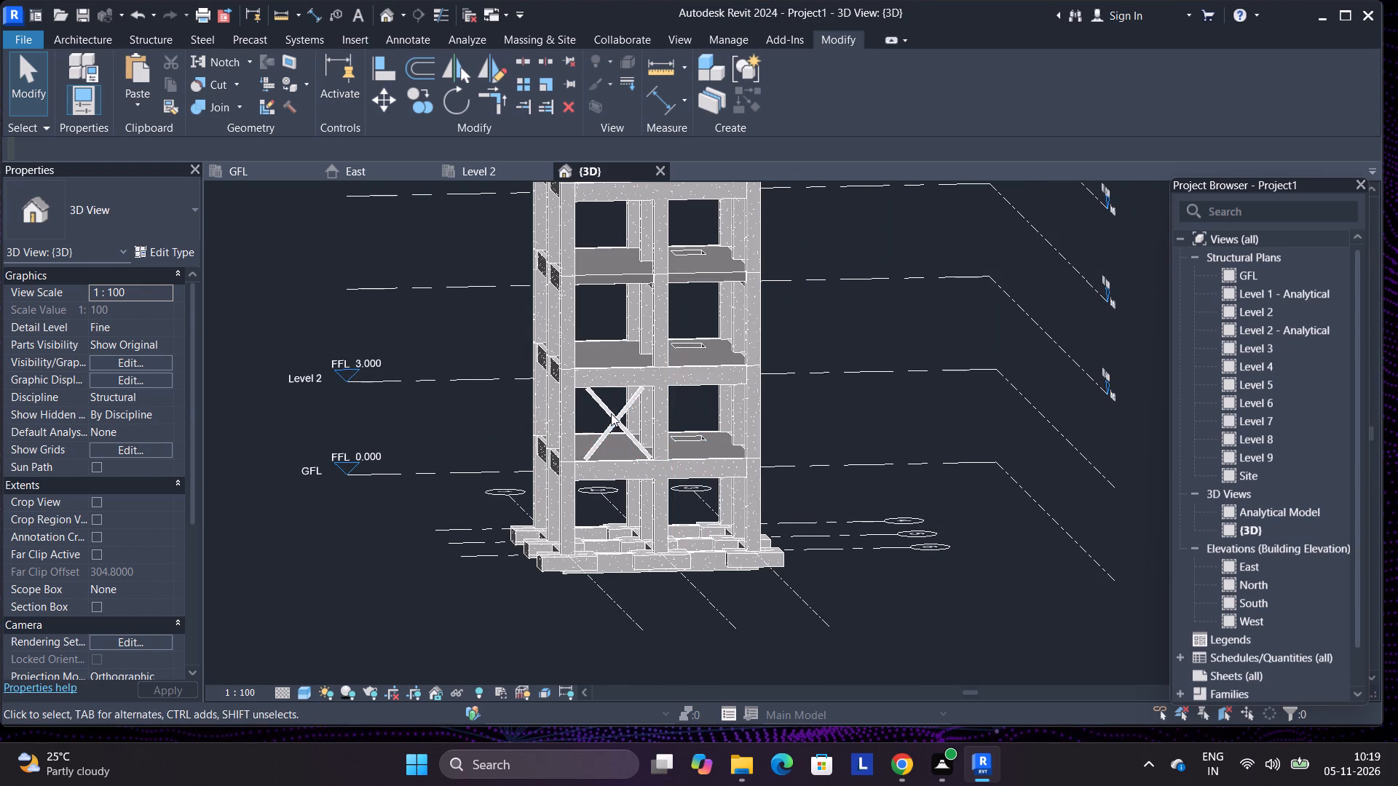
left_click(612, 408)
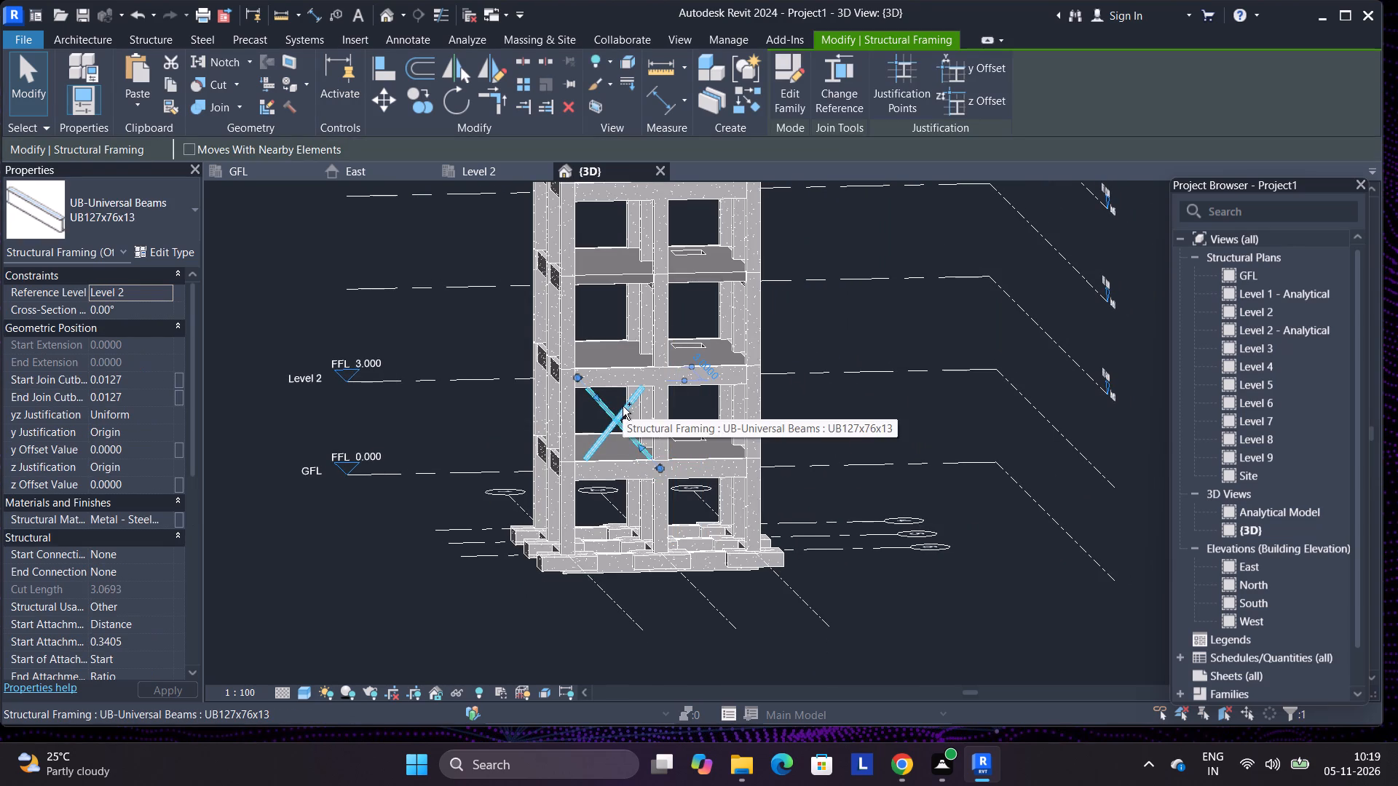
left_click(623, 406, "ctrl")
right_click(615, 437)
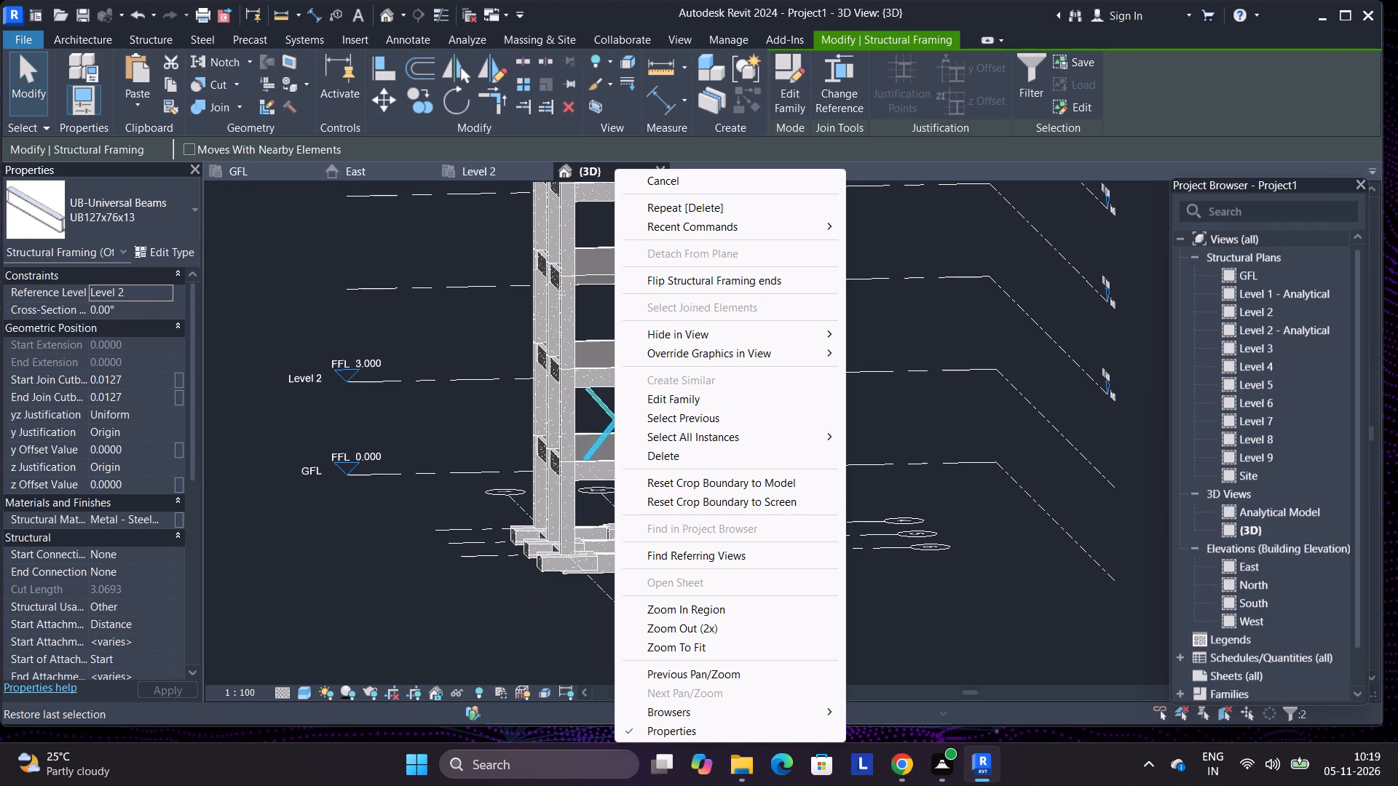
left_click(732, 217)
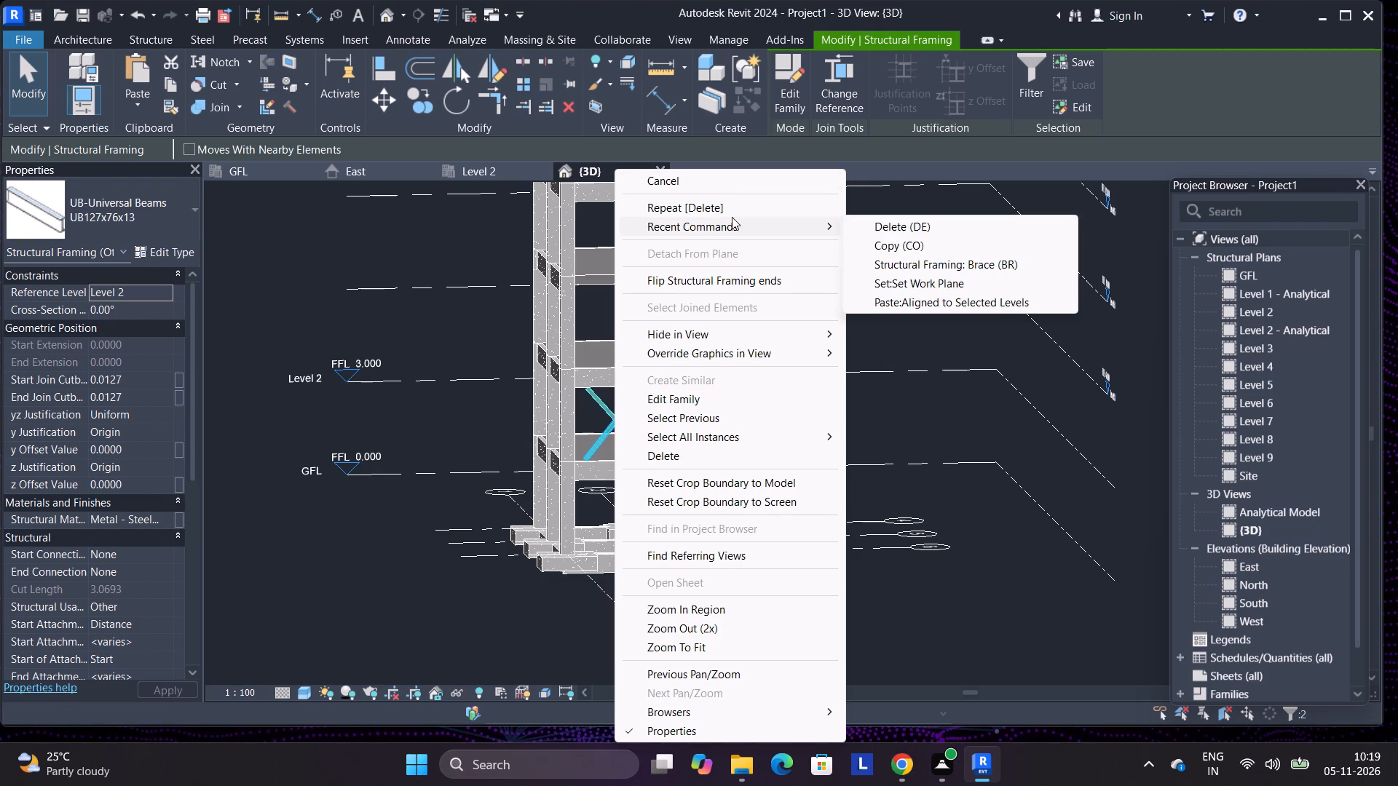
left_click(732, 221)
left_click(888, 244)
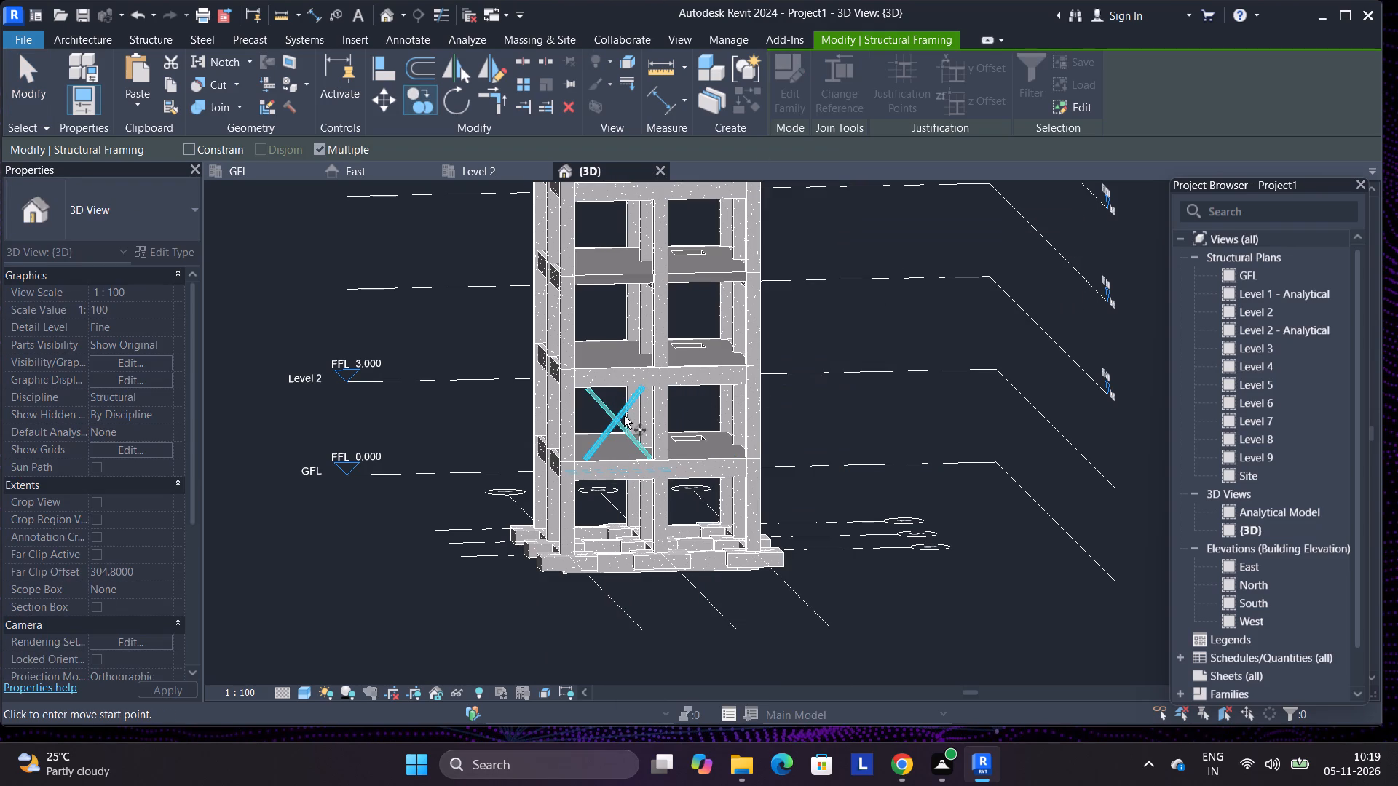
left_click(617, 418)
scroll(627, 319, "down", 2)
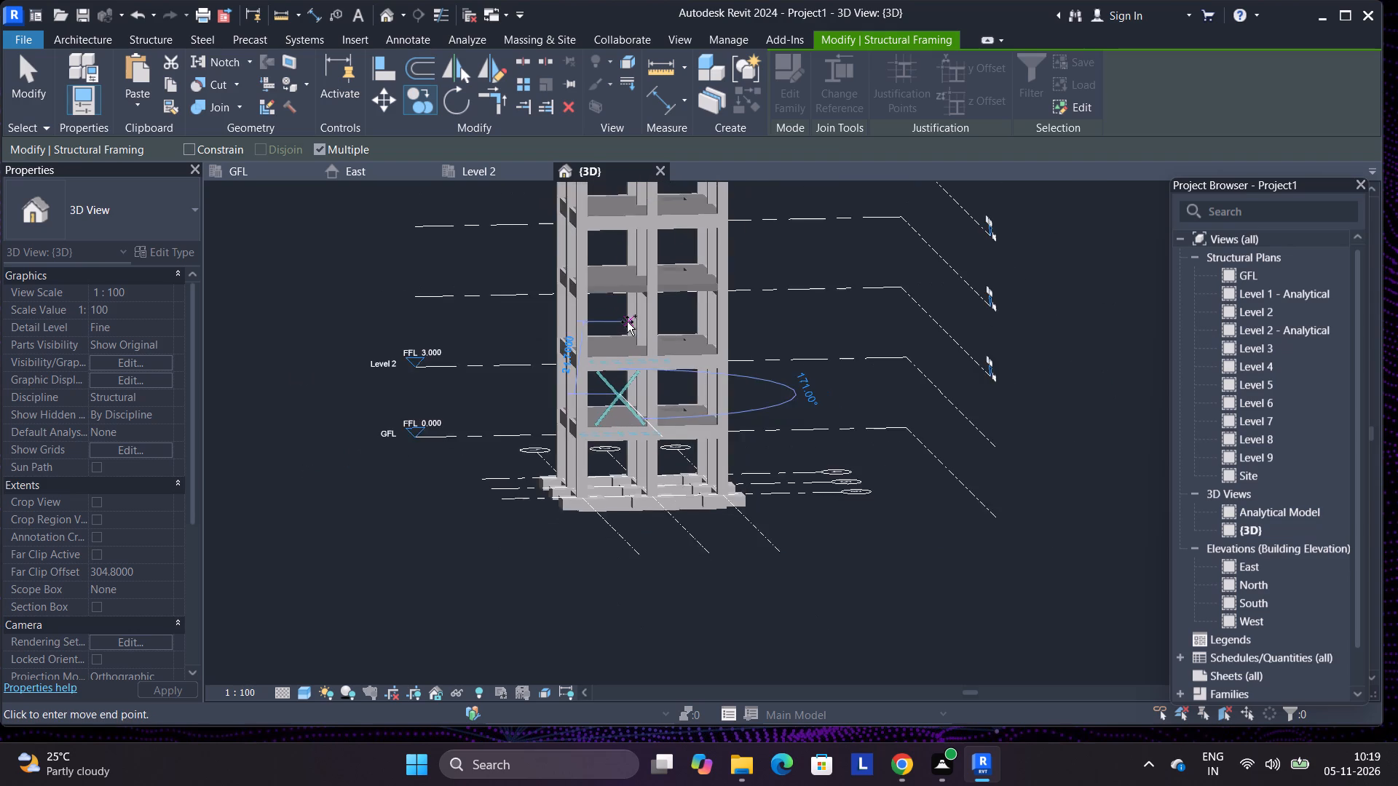
scroll(627, 322, "down", 4)
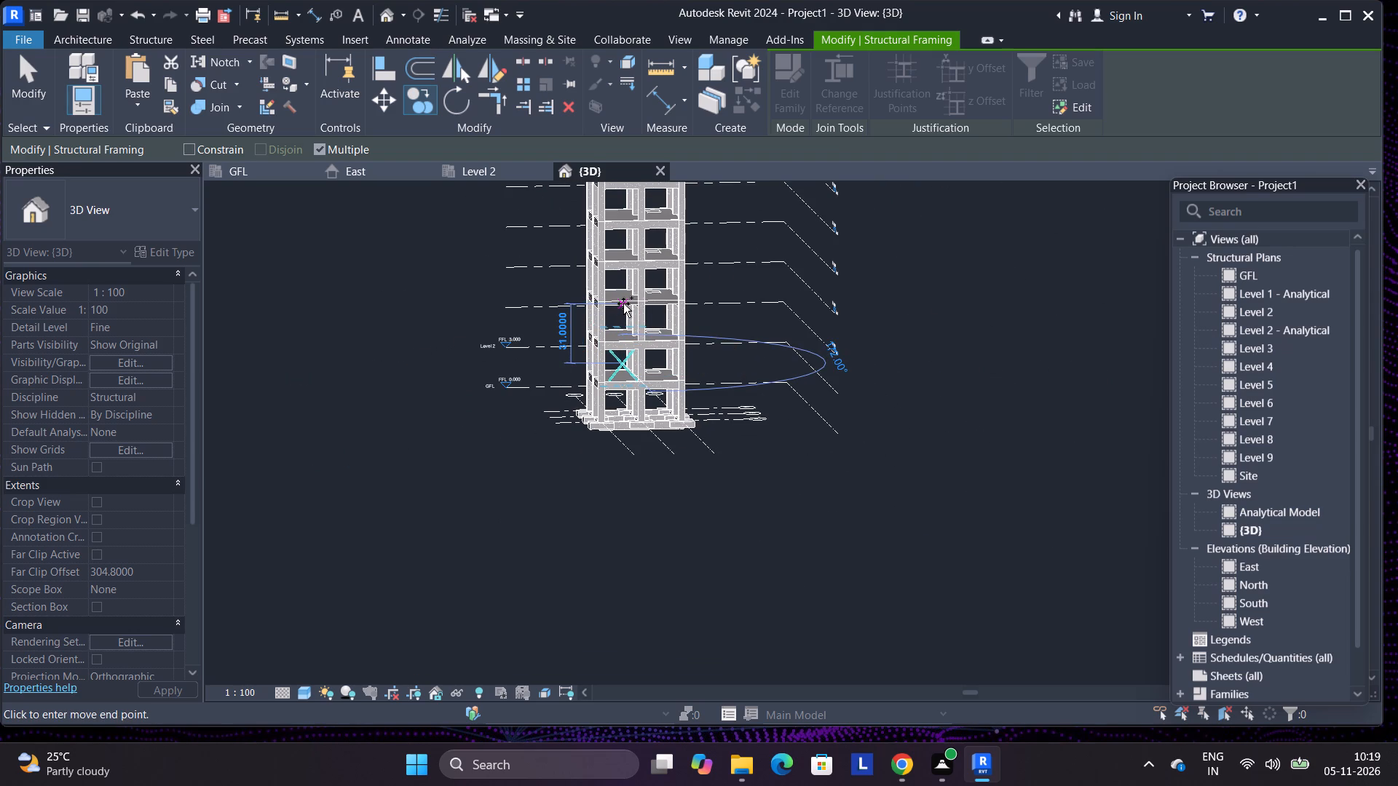
left_click(623, 303)
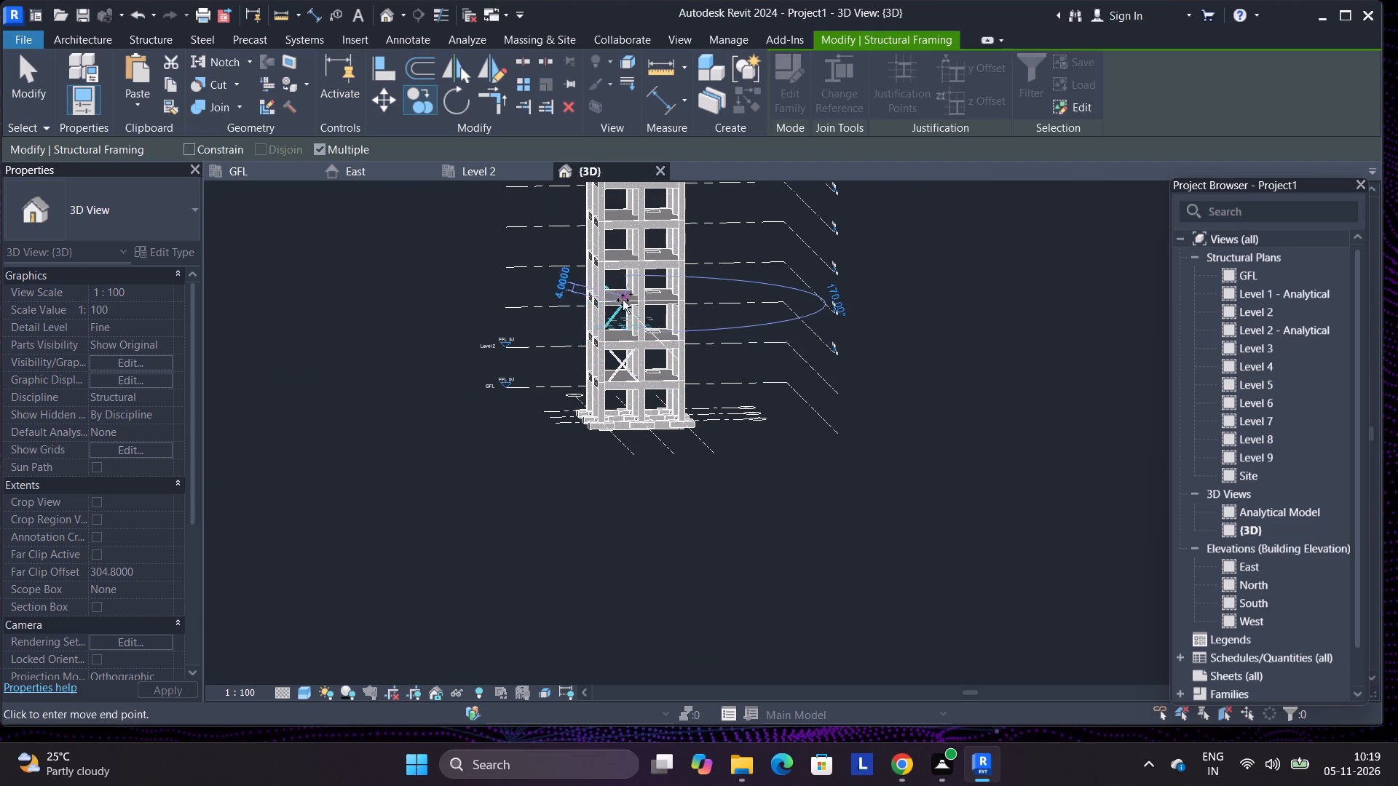
scroll(620, 303, "up", 6)
scroll(668, 350, "down", 6)
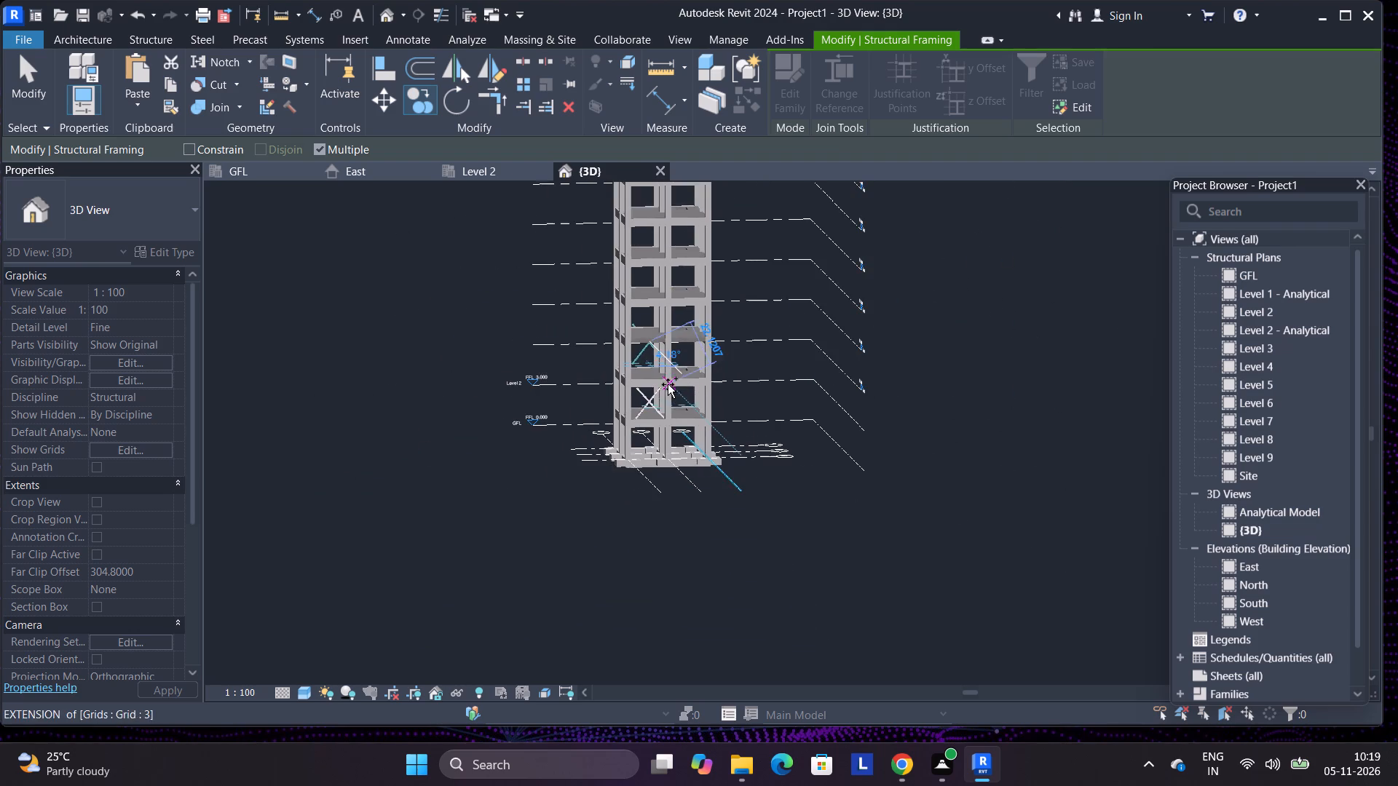
right_click(481, 347)
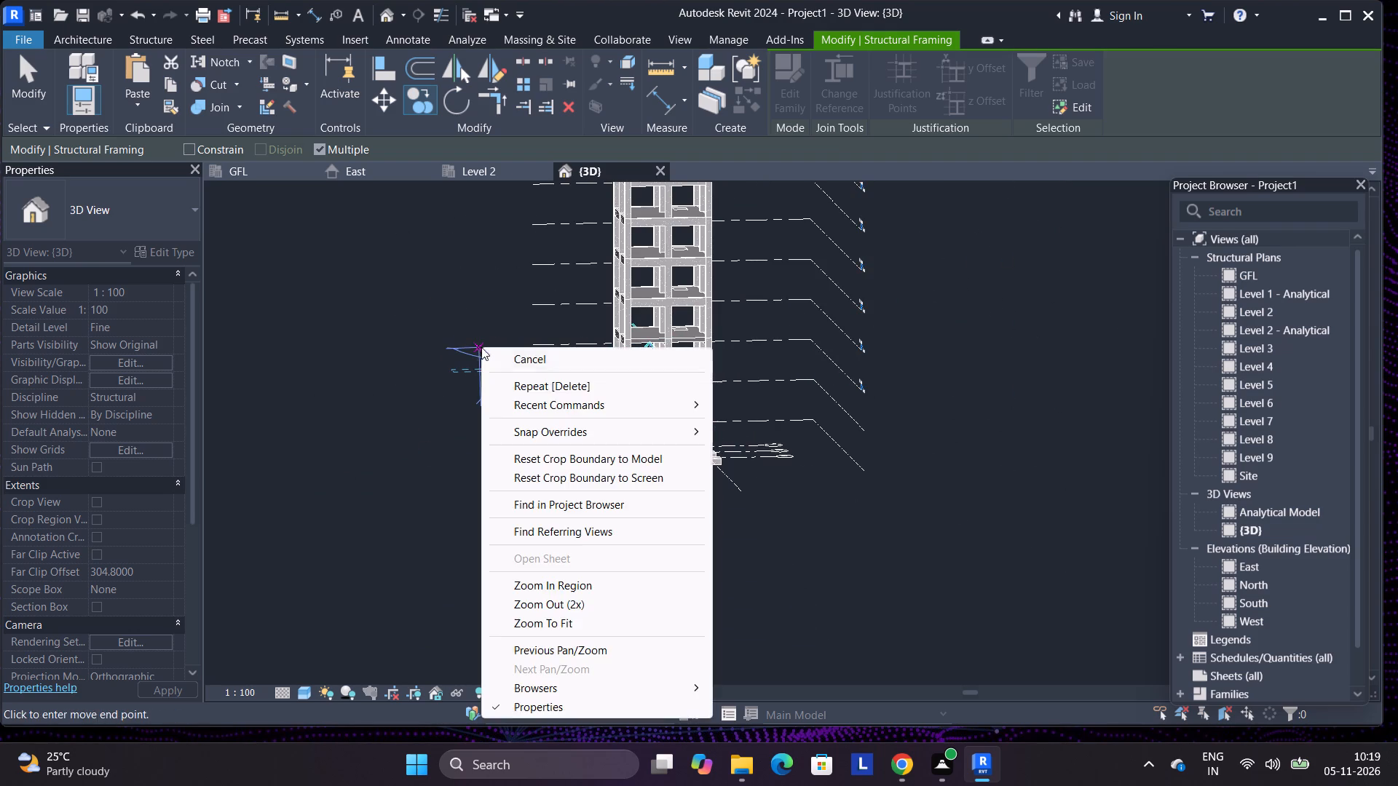
left_click(497, 357)
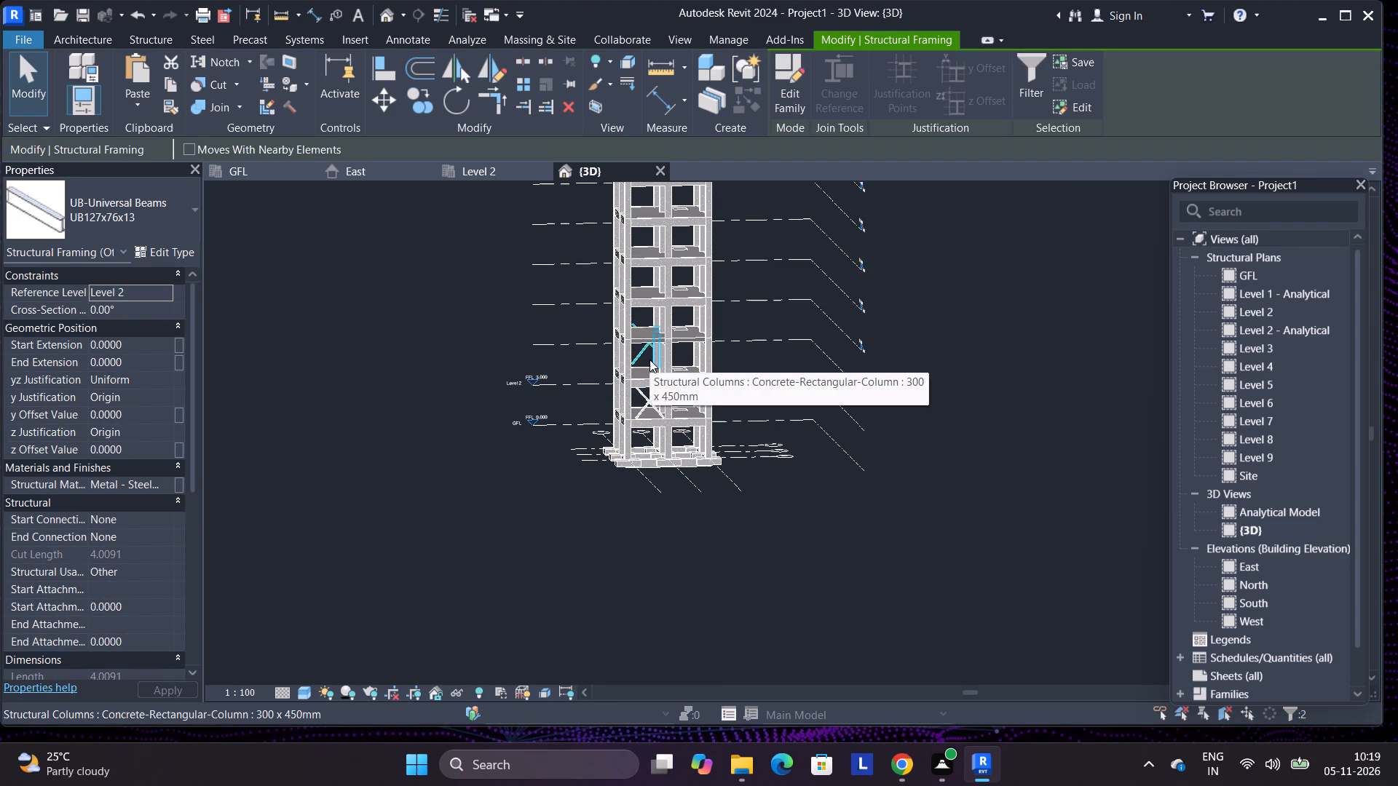
Delete both crossed UB127x76x13 diagonals floating beside the frame's lower storeys.
middle_click_drag(649, 362, 724, 397, "shift")
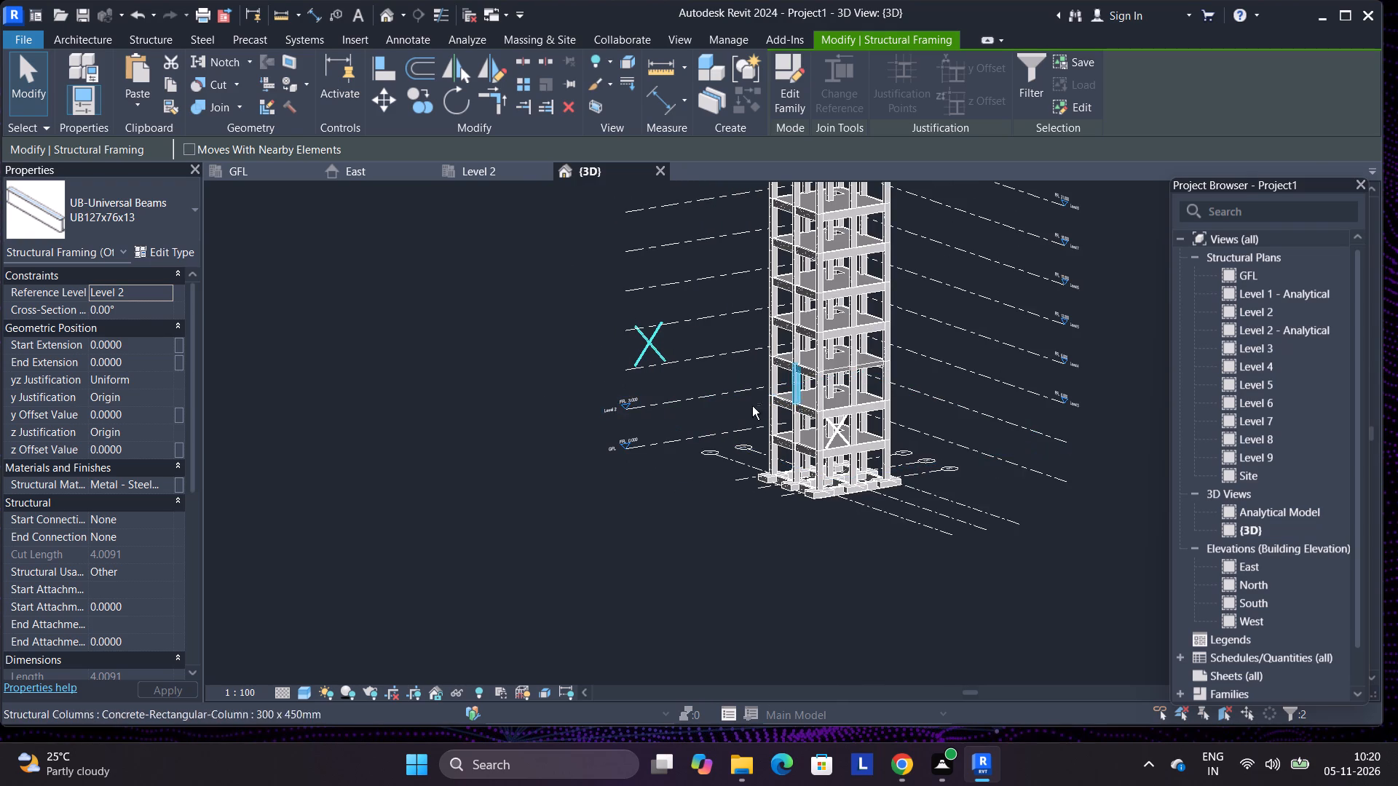
left_click(652, 350)
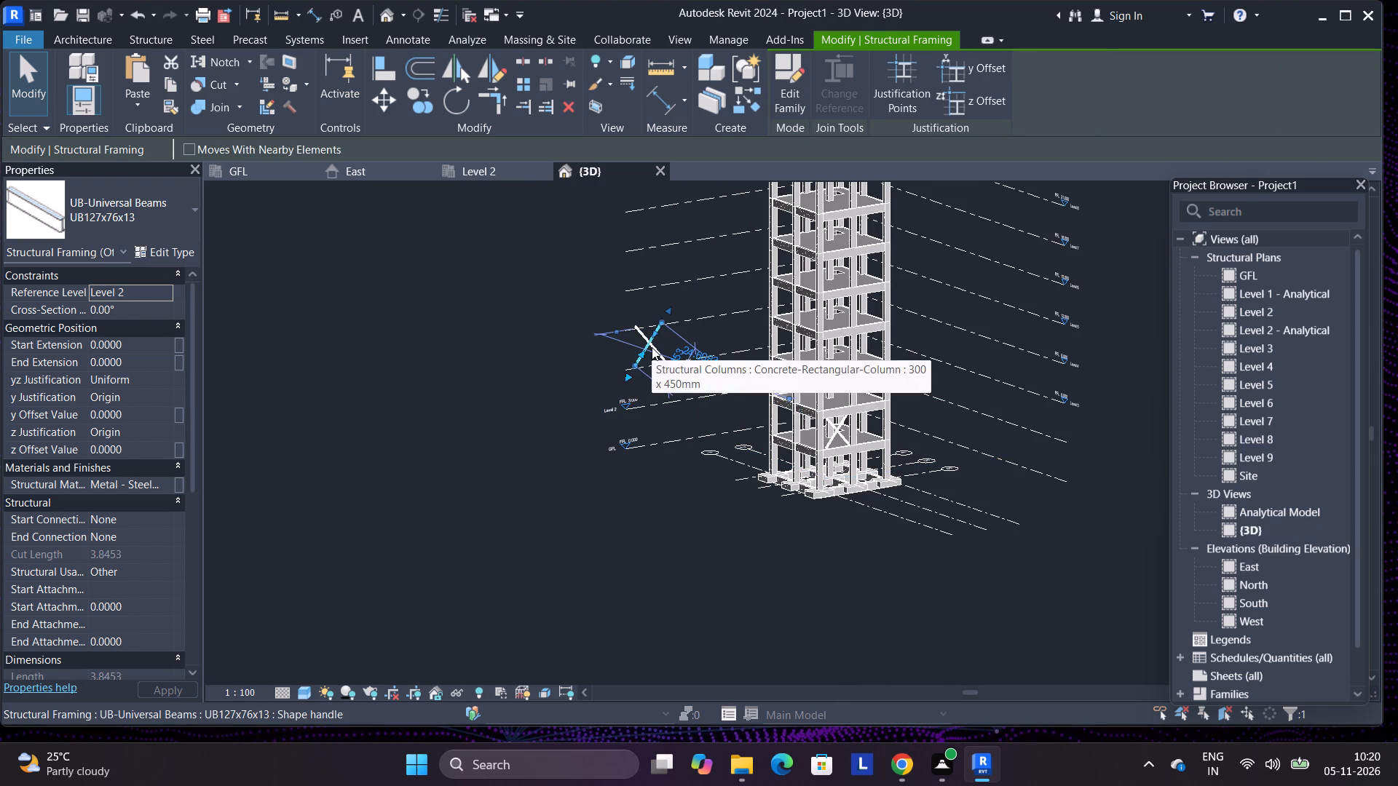
left_click(652, 347)
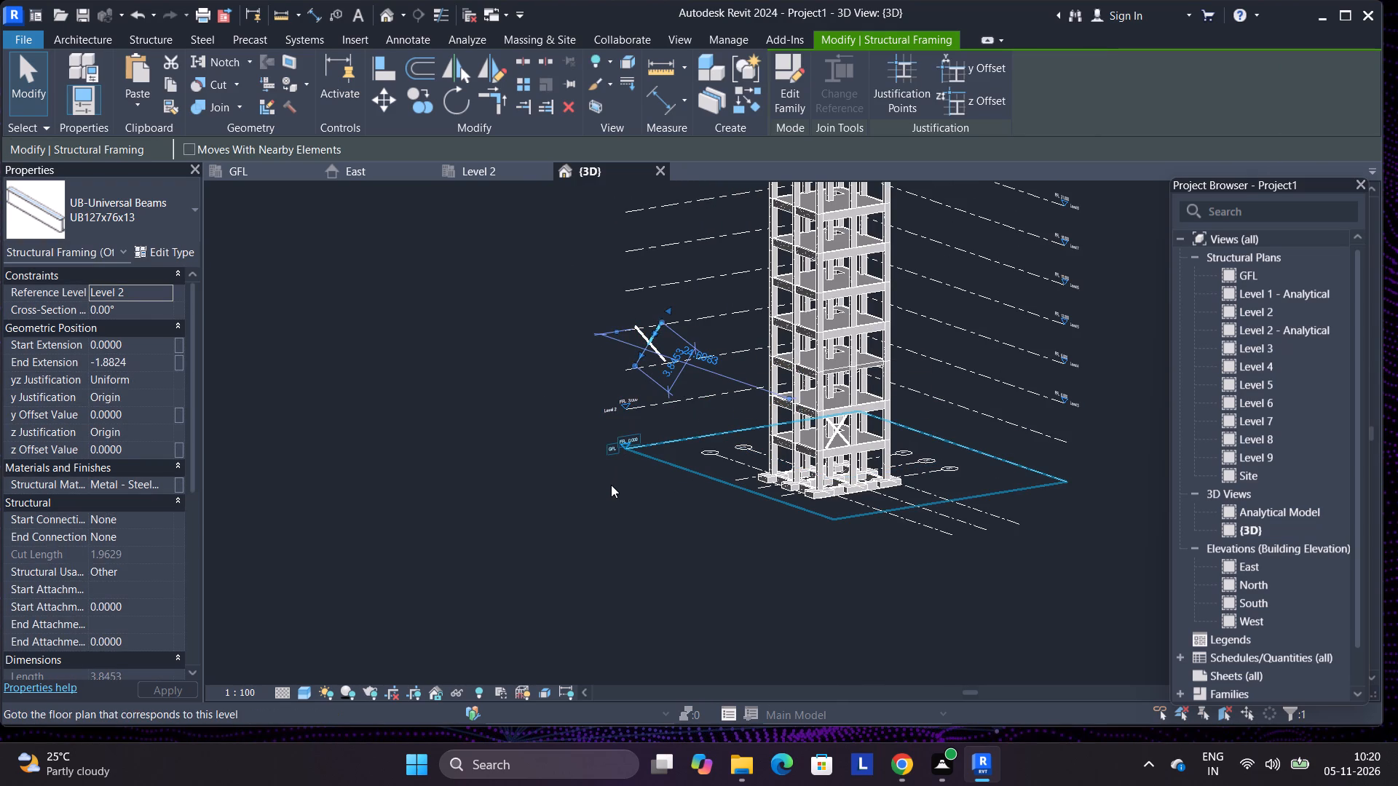
key("Delete")
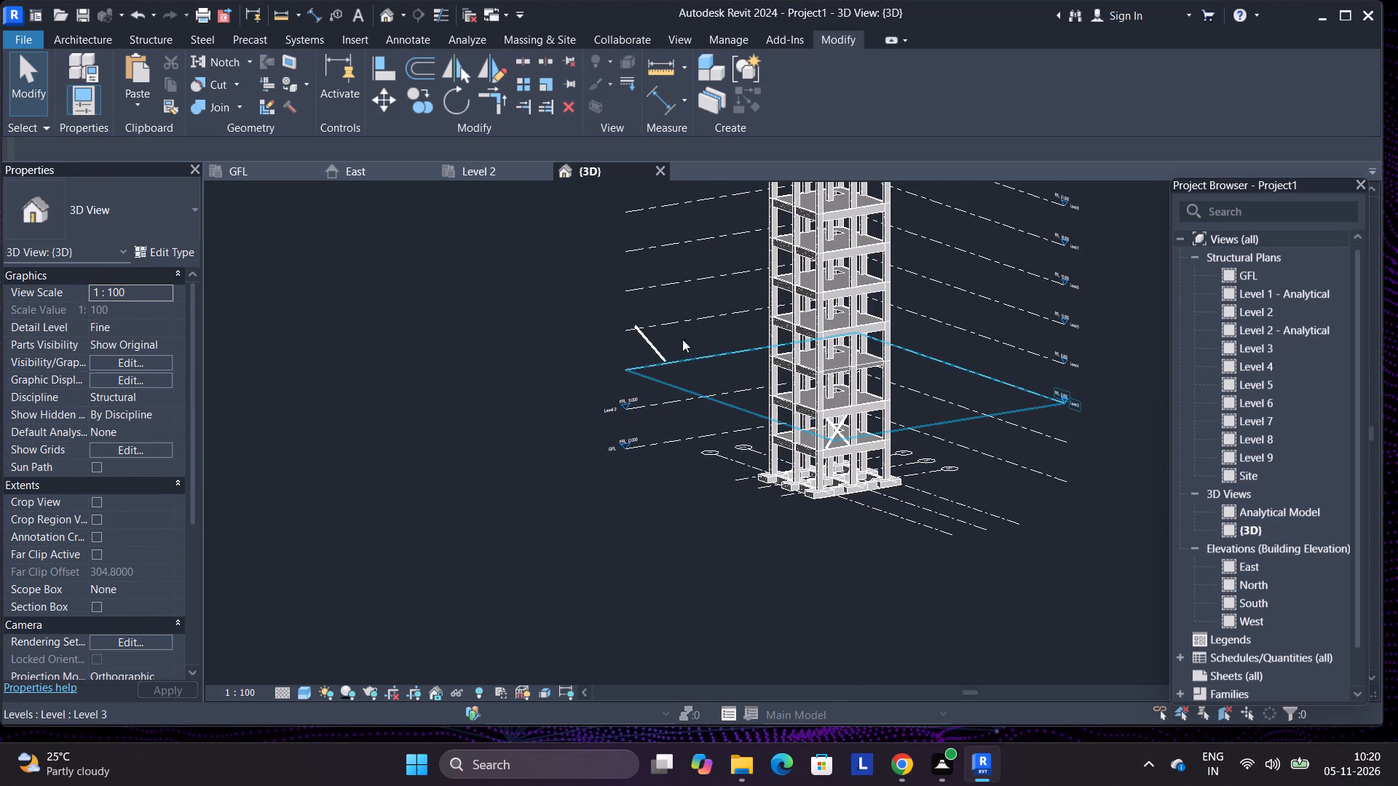
left_click(644, 345)
key("Delete")
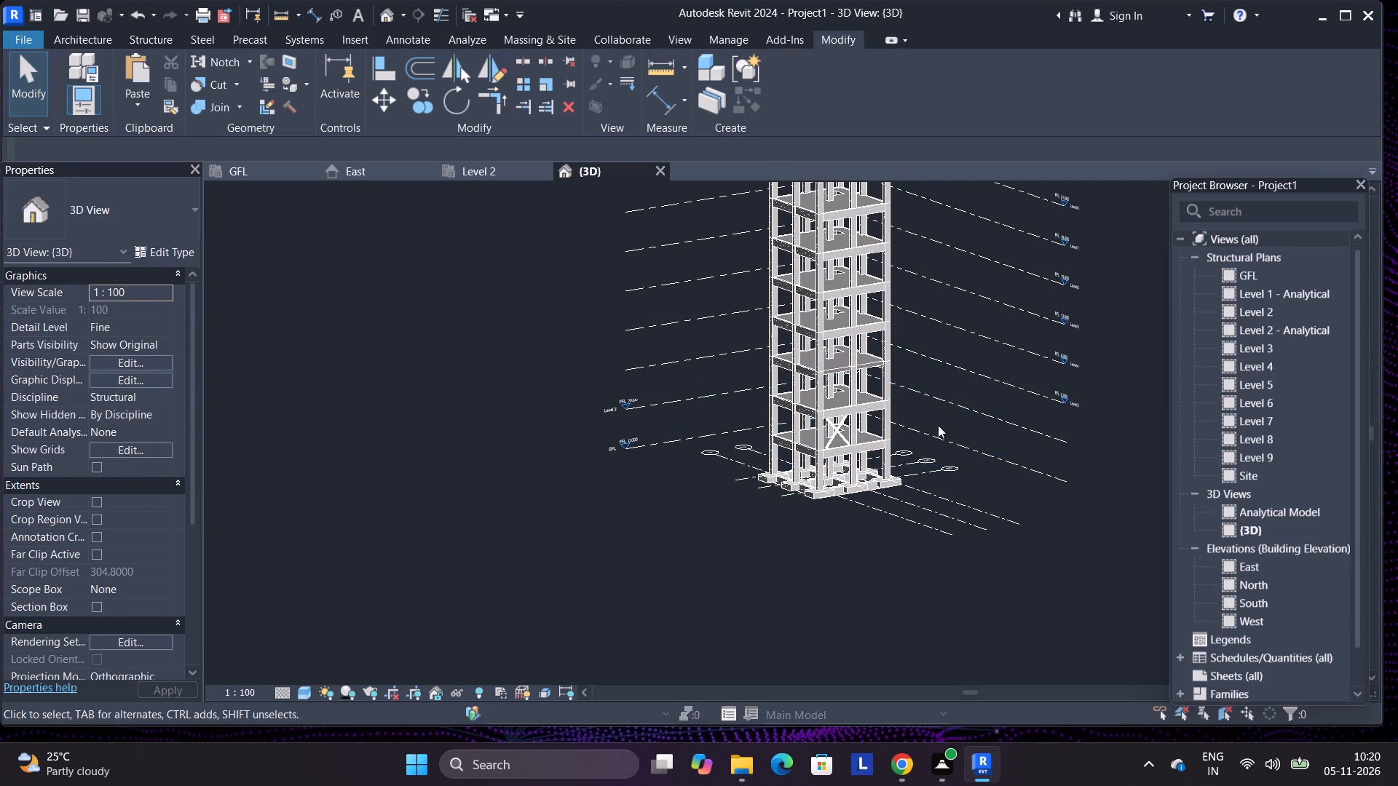
Mirror a copy of the two crossed UB127x76x13 braces between GFL and Level 2 about the beam edge above them into the next storey.
scroll(915, 437, "down", 2)
middle_click_drag(908, 440, 909, 440)
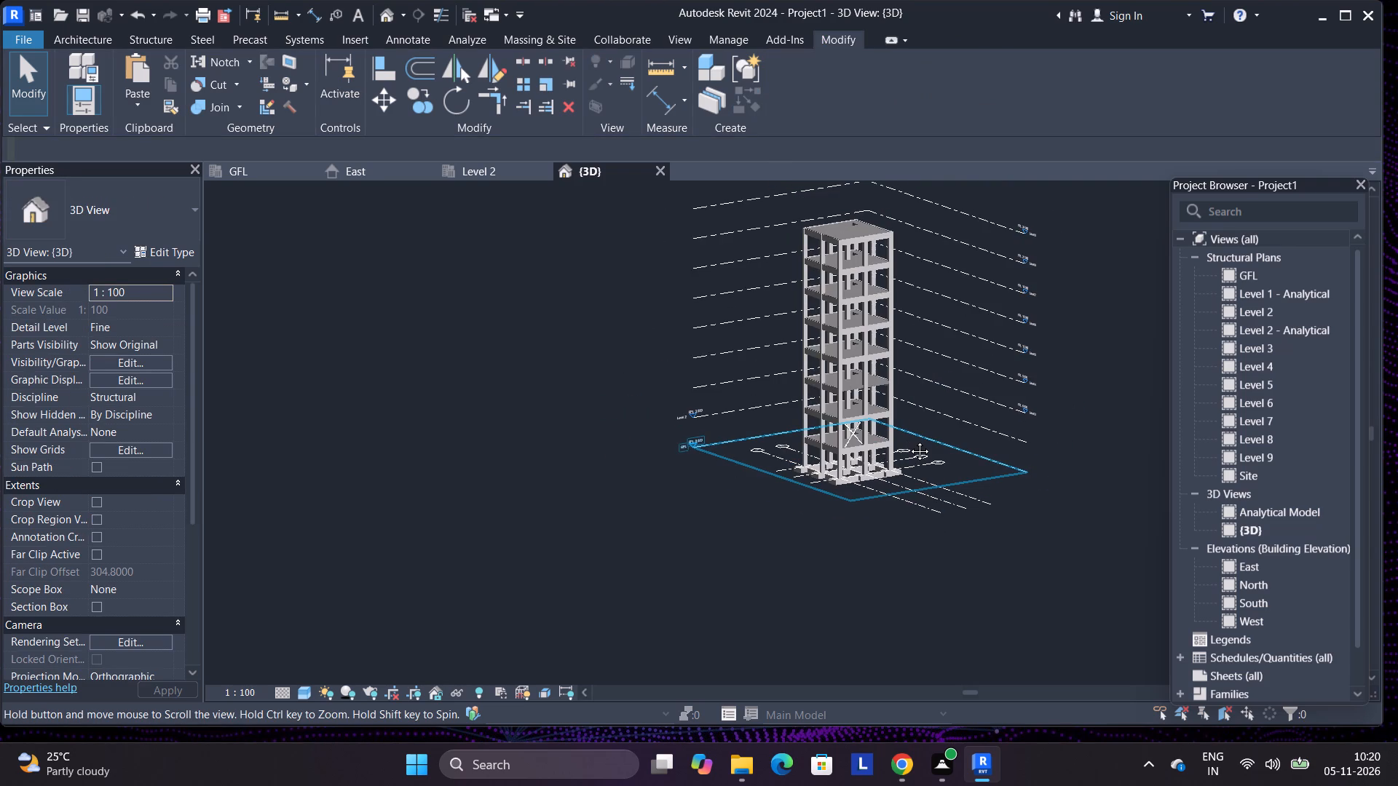
middle_click_drag(909, 440, 862, 478)
middle_click_drag(966, 367, 963, 377)
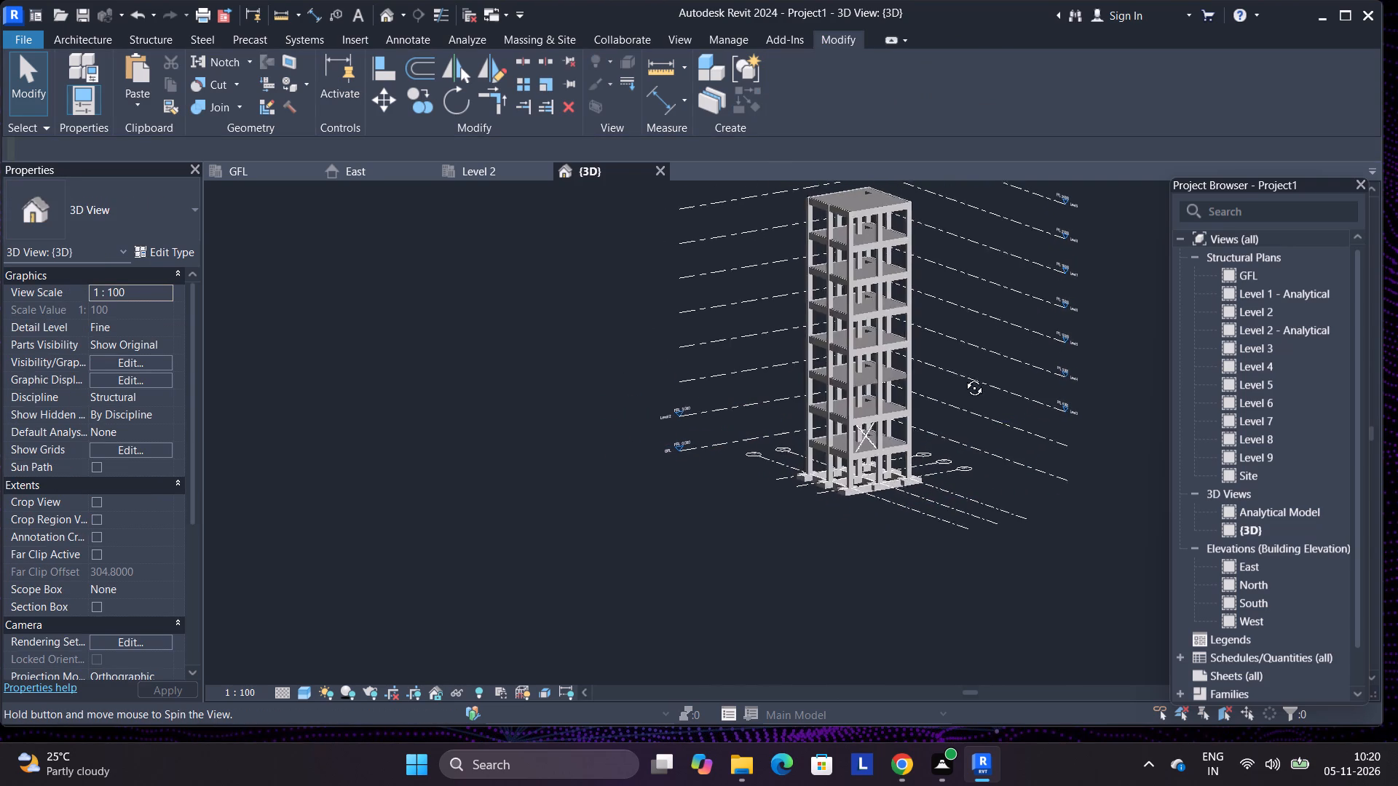
middle_click_drag(963, 377, 809, 457)
scroll(625, 591, "up", 3)
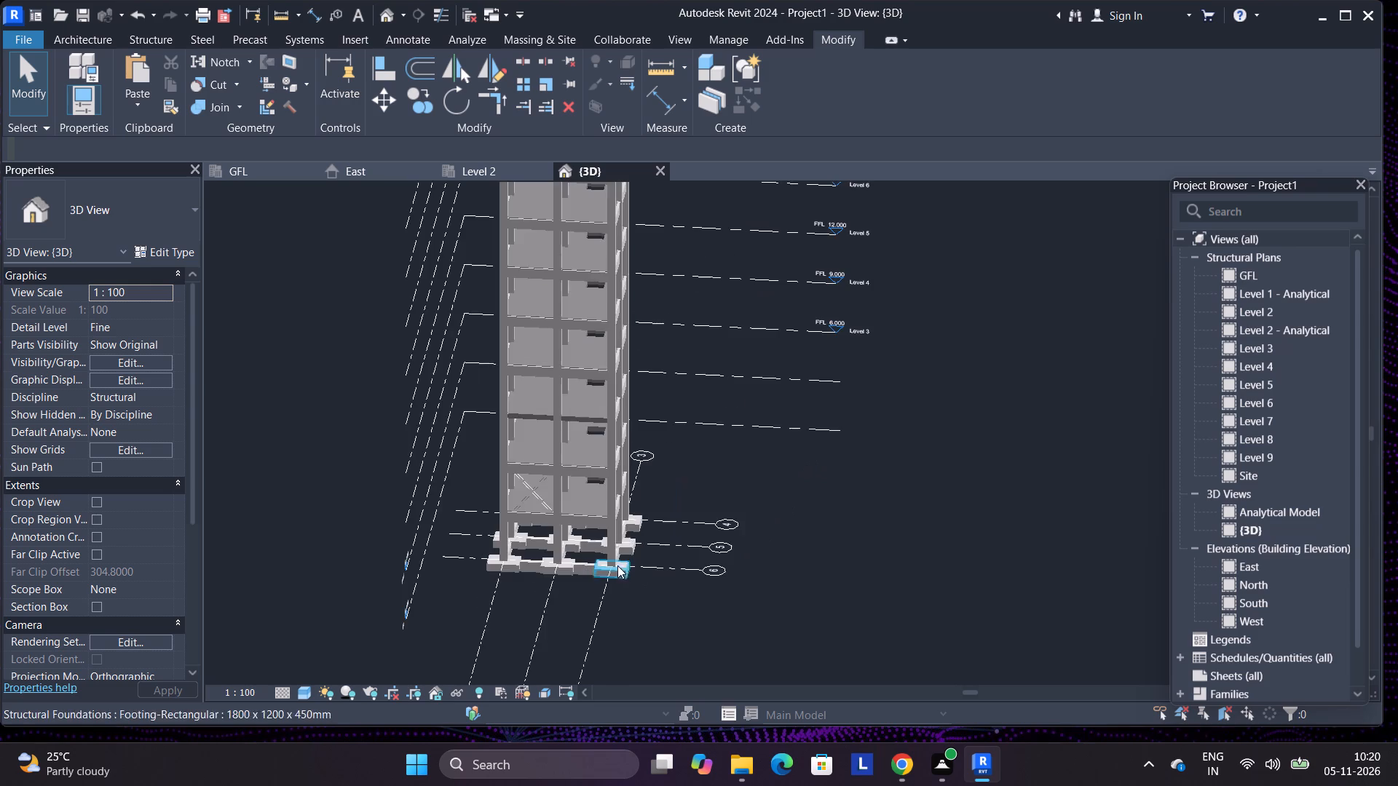
scroll(550, 586, "up", 5)
scroll(508, 401, "up", 6)
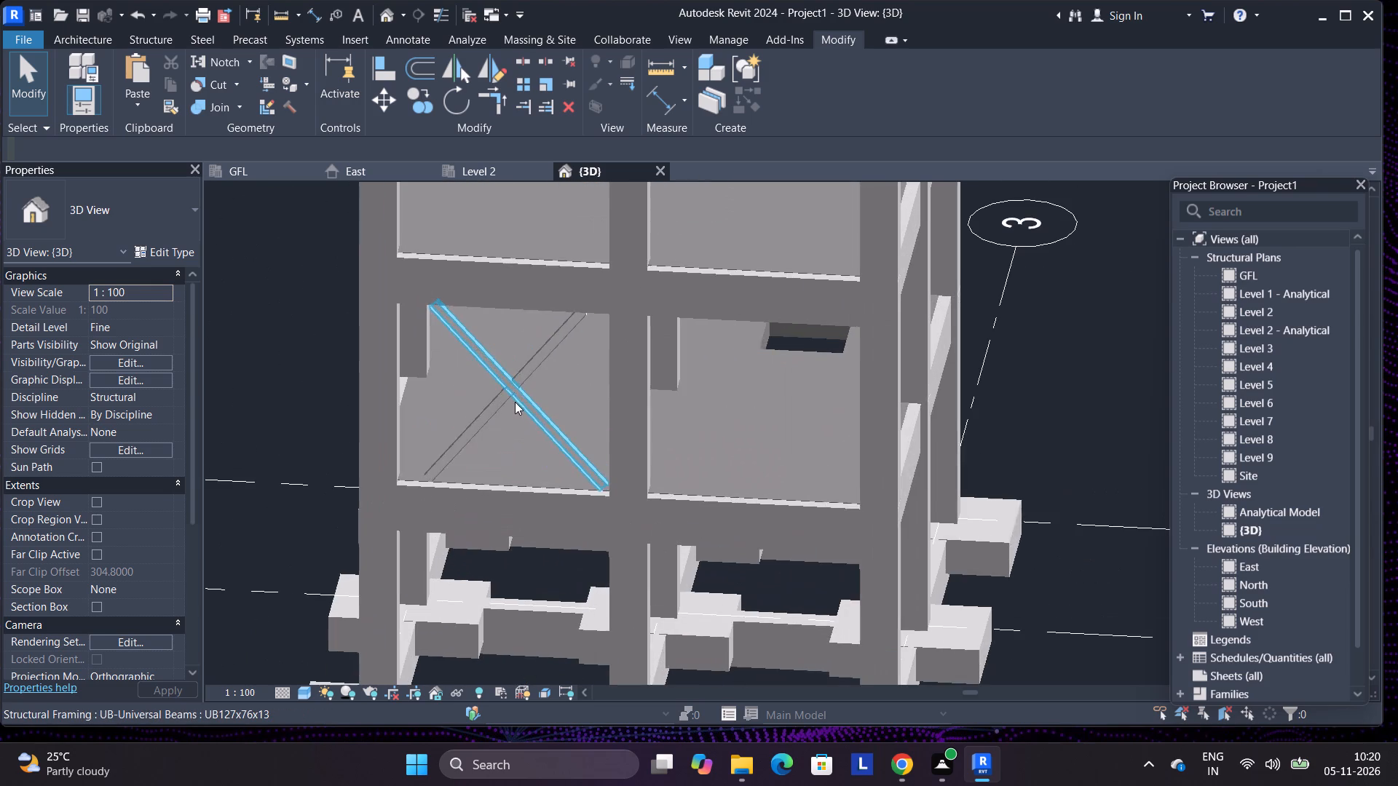
left_click(515, 402)
left_click(499, 400)
left_click(499, 400)
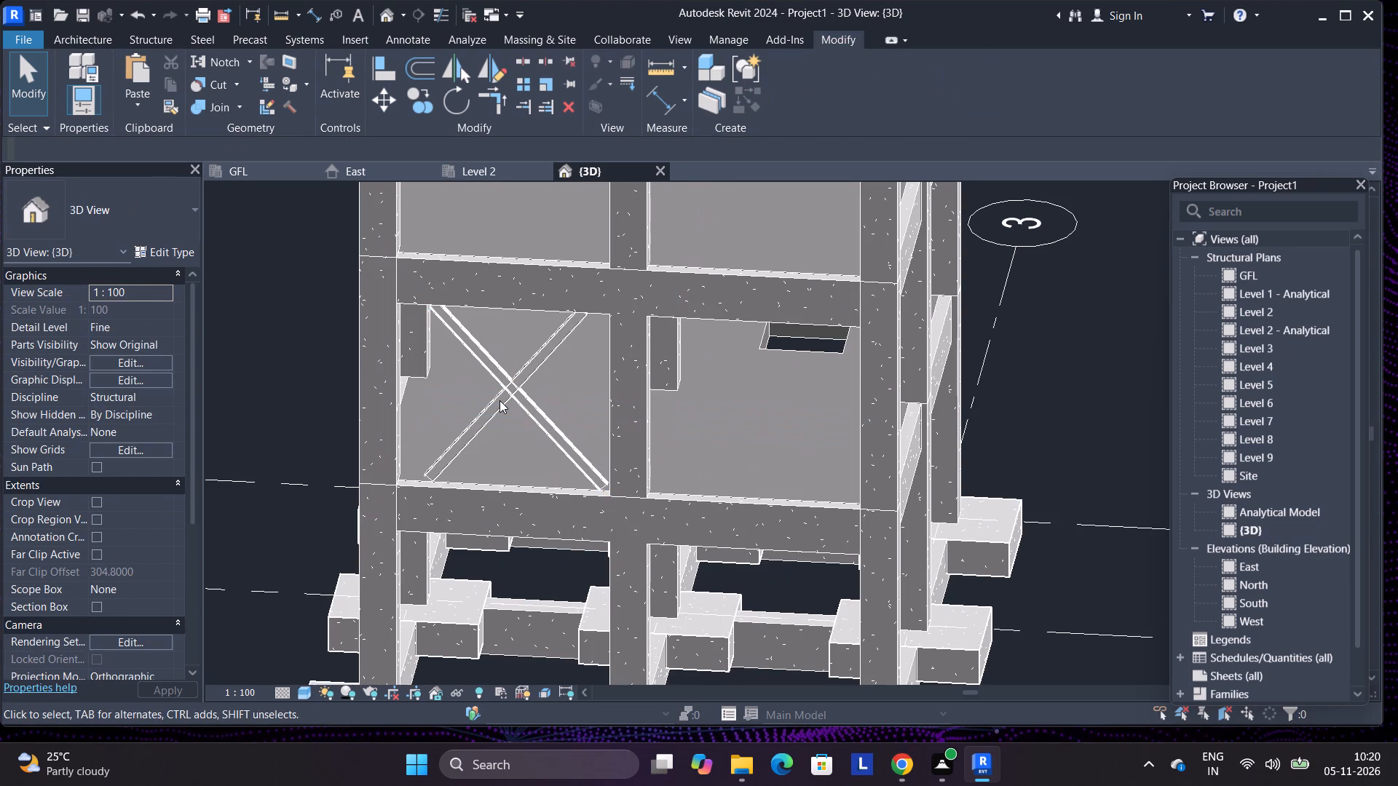
scroll(550, 382, "down", 4)
left_click(546, 390)
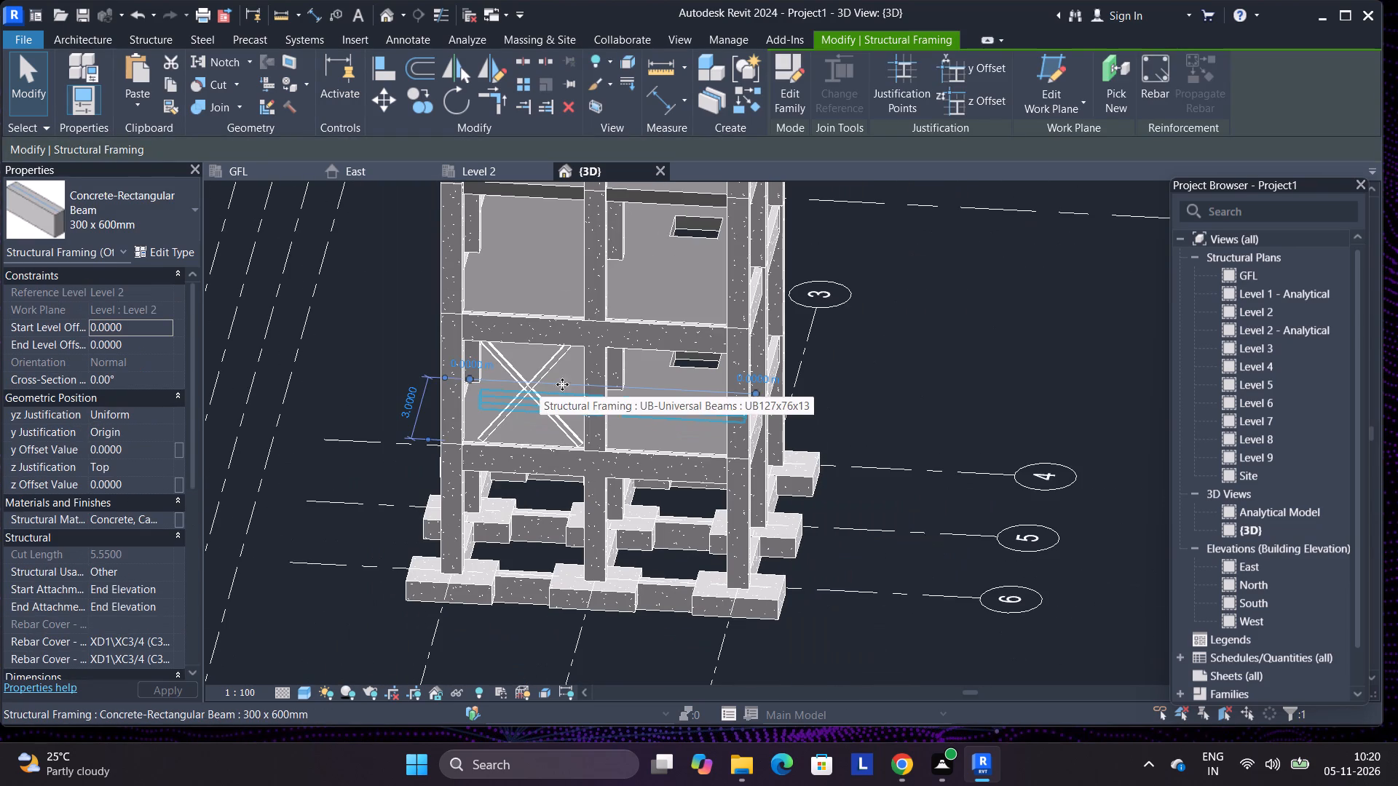
left_click(678, 407)
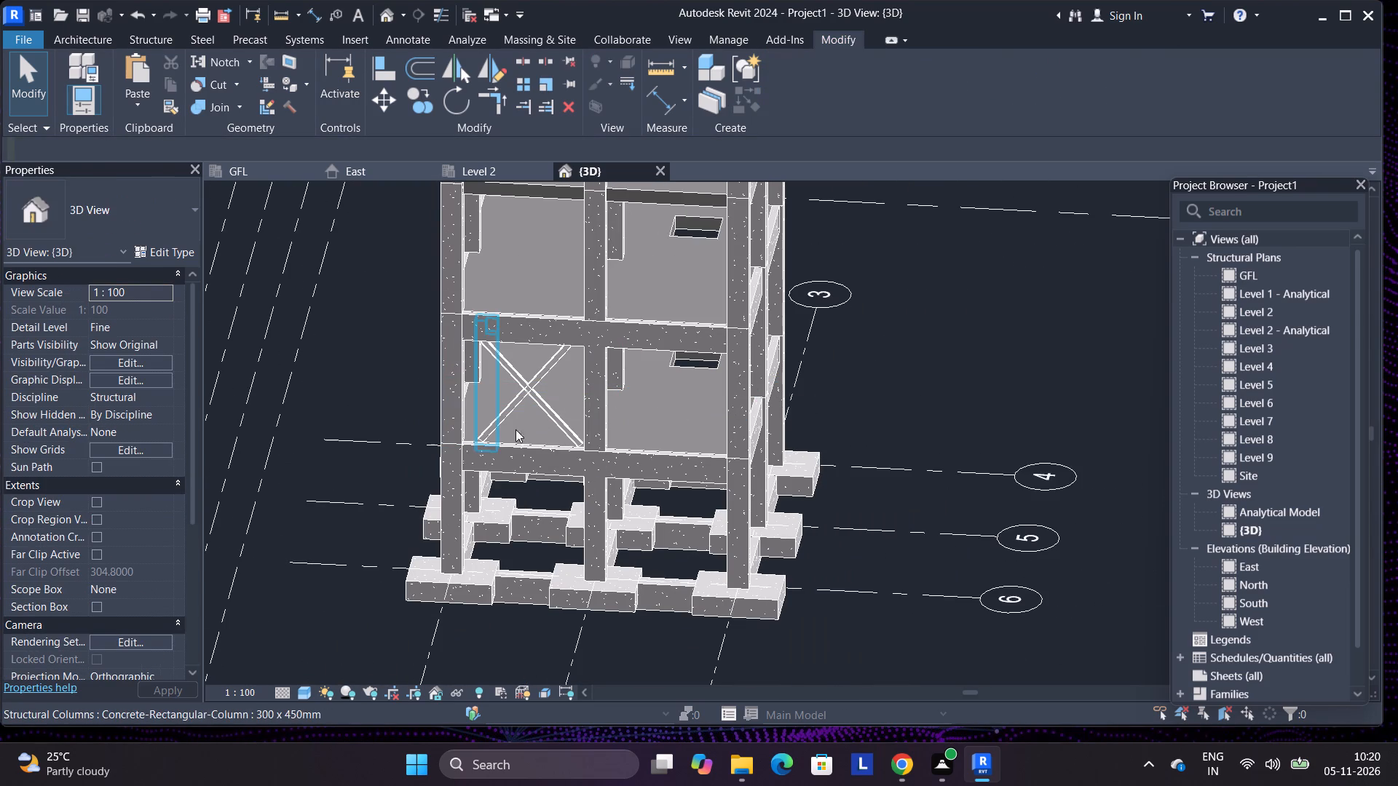
left_click(506, 414)
left_click(535, 392)
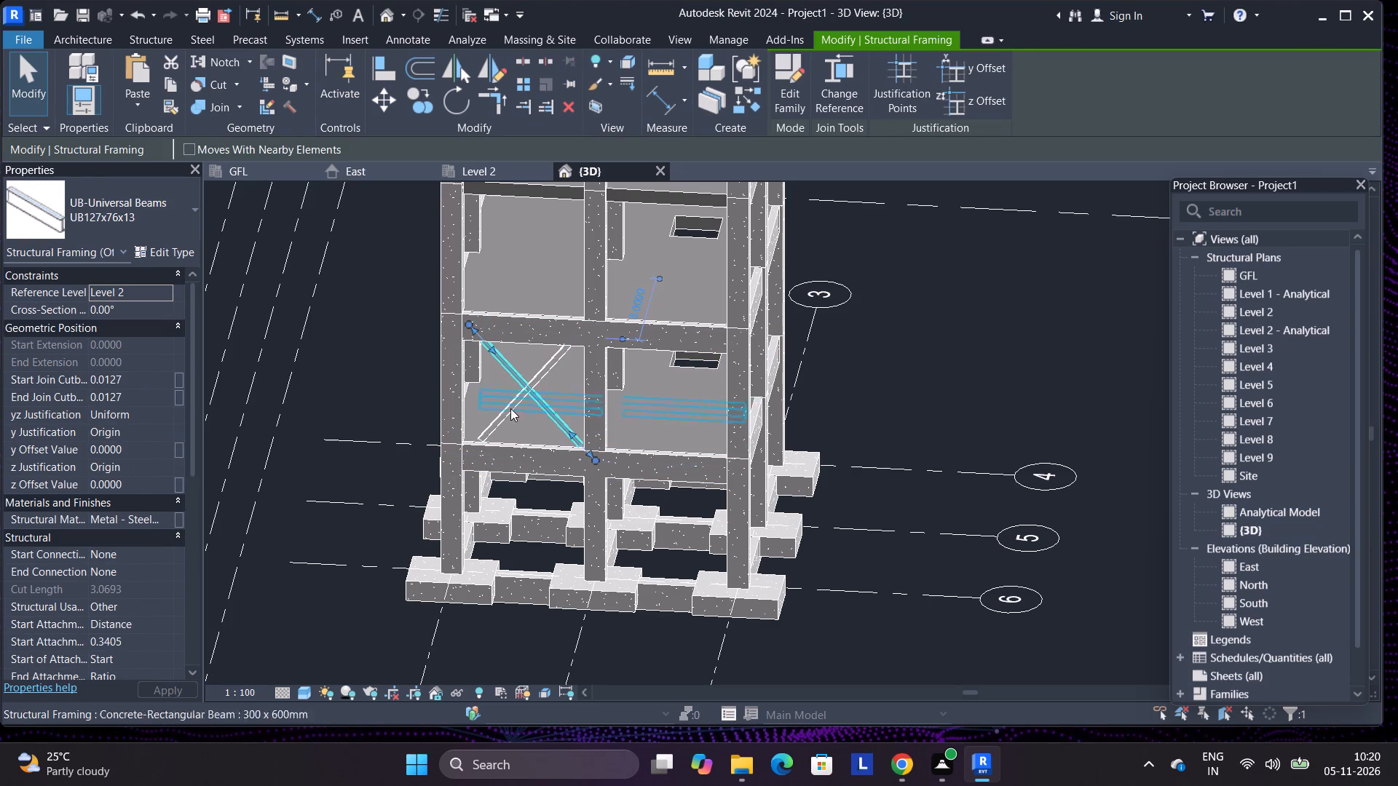
left_click(510, 408)
left_click(510, 408)
left_click(510, 405)
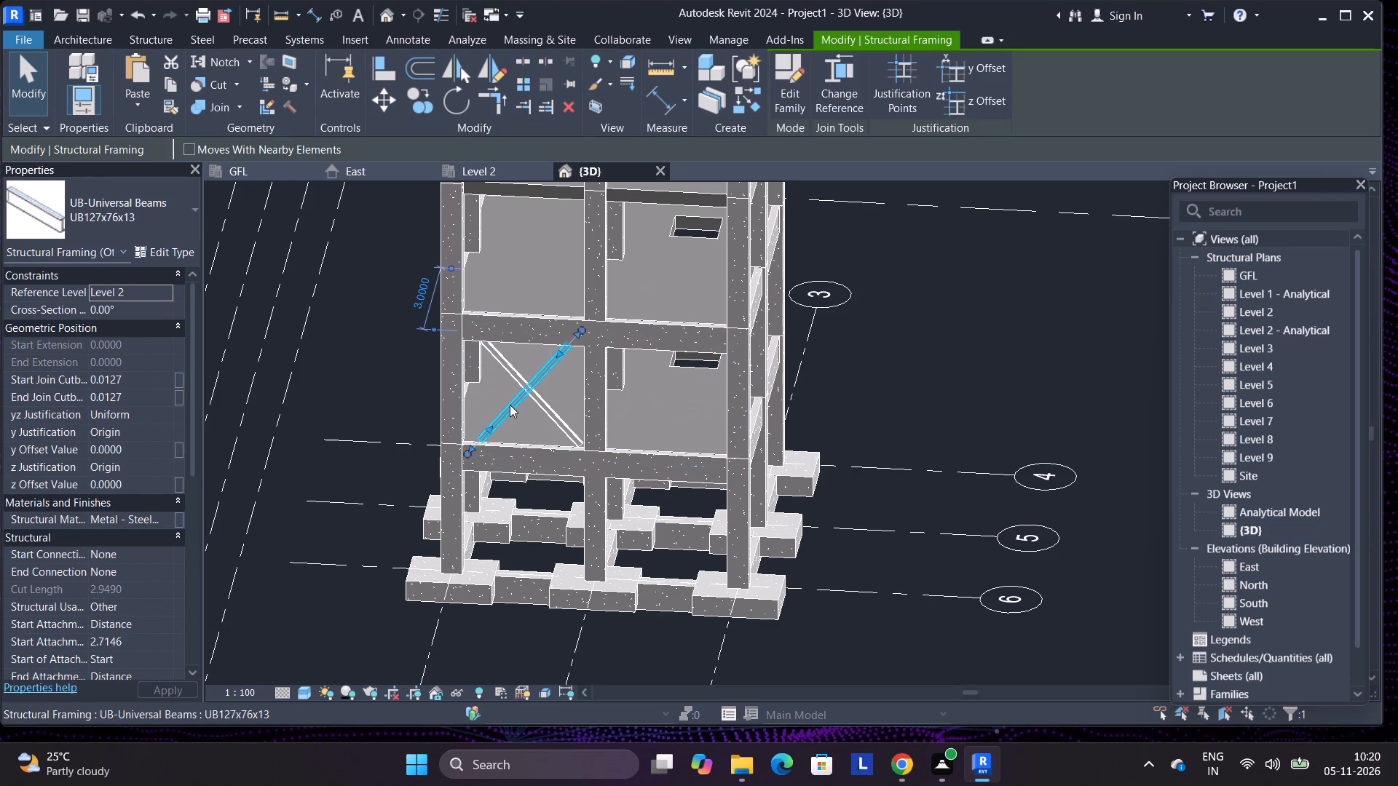
left_click(545, 403, "ctrl")
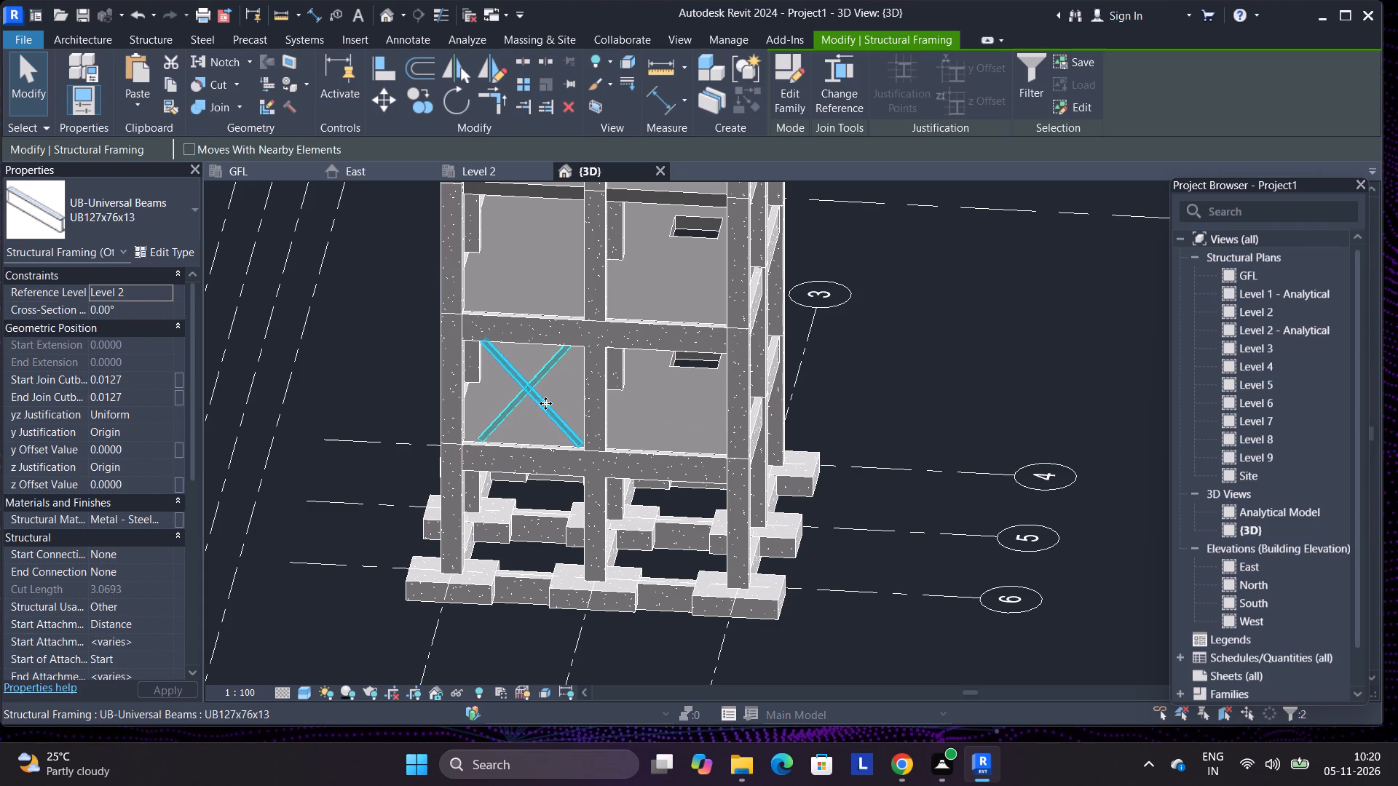
scroll(521, 412, "down", 4)
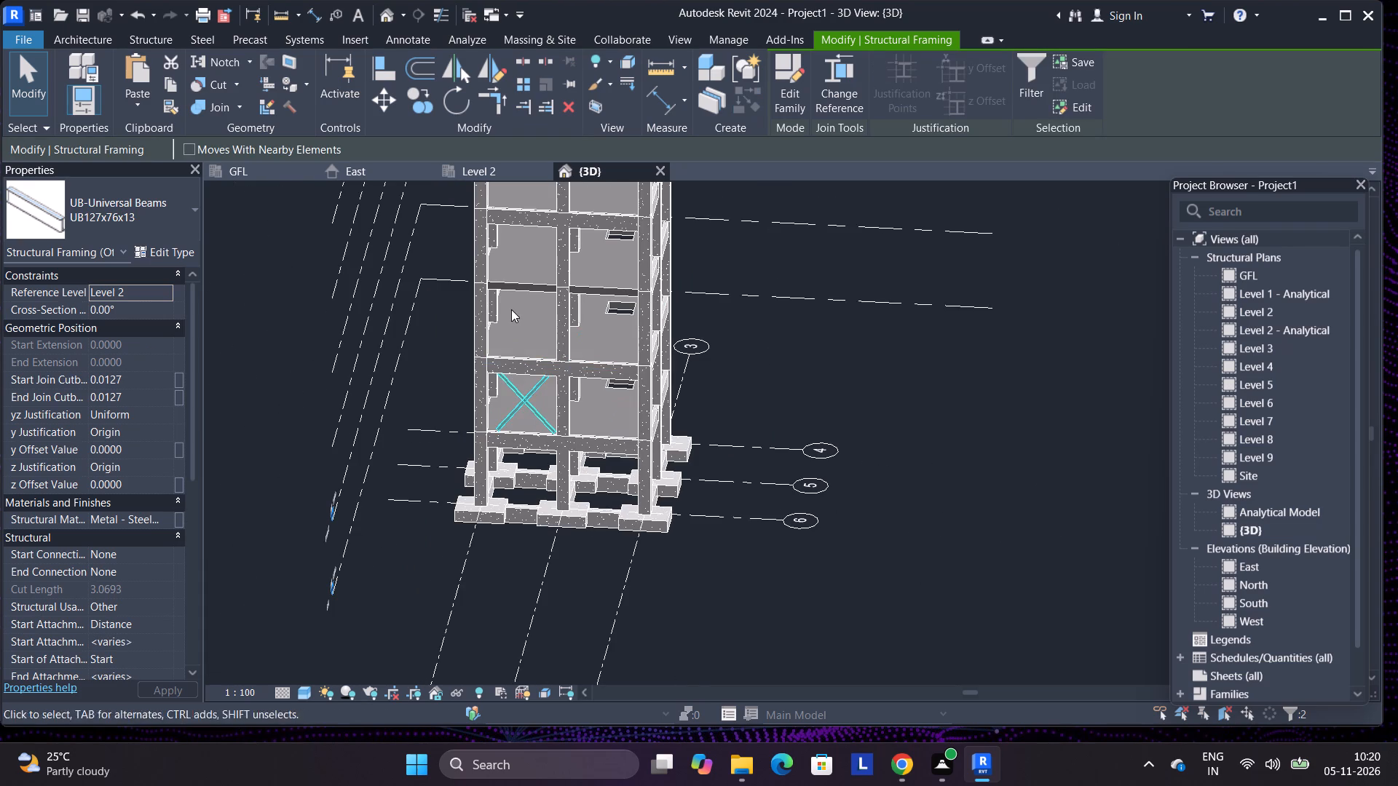
middle_click_drag(511, 309, 525, 441)
scroll(525, 431, "down", 2)
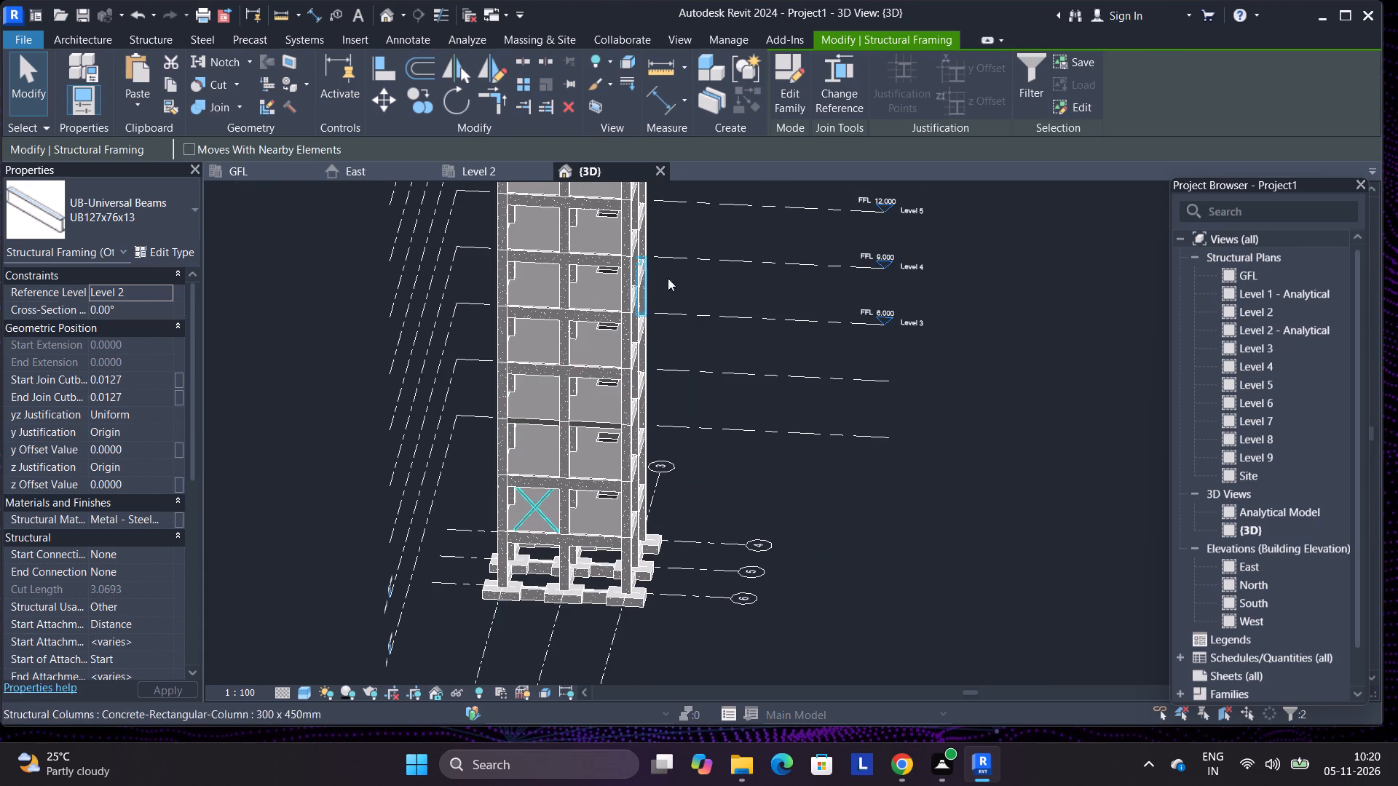
left_click(453, 73)
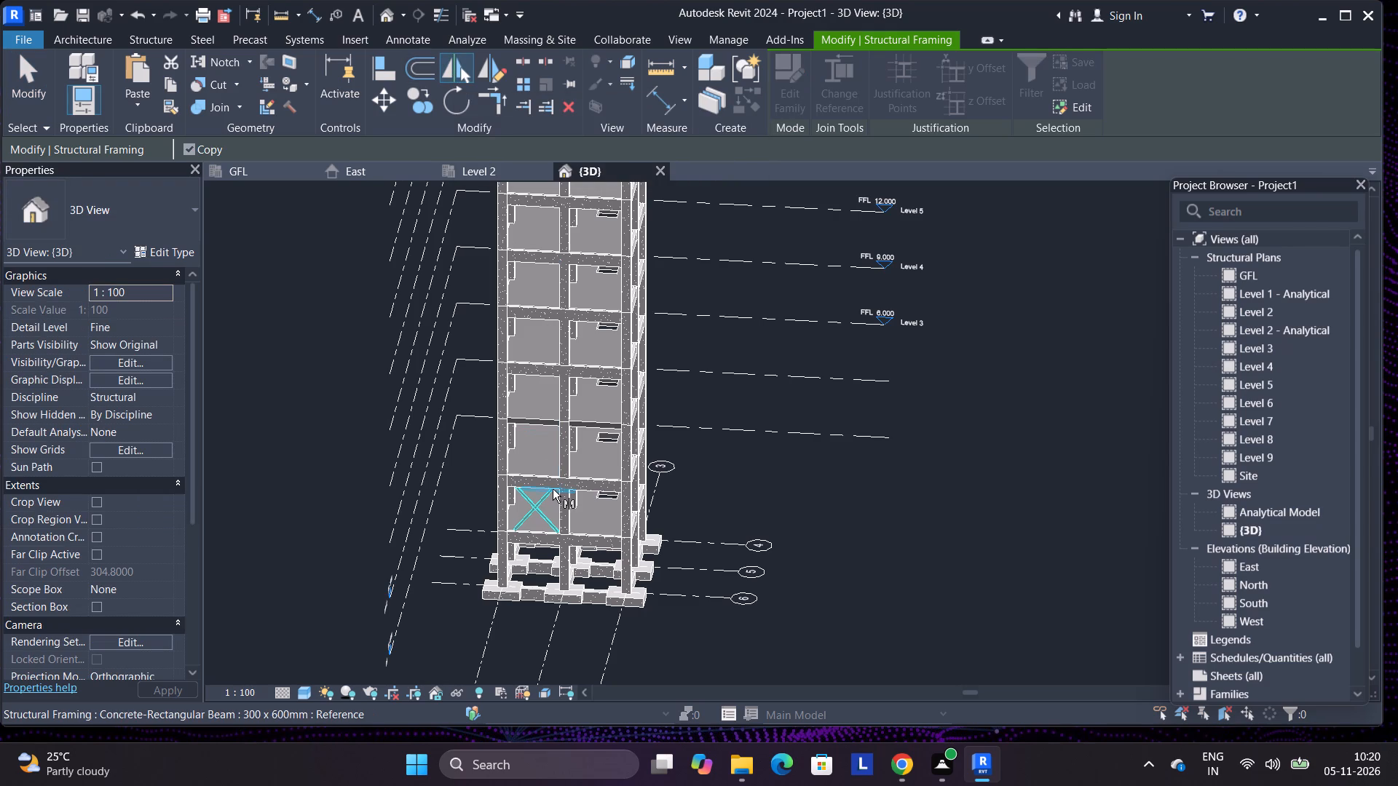
left_click(563, 488)
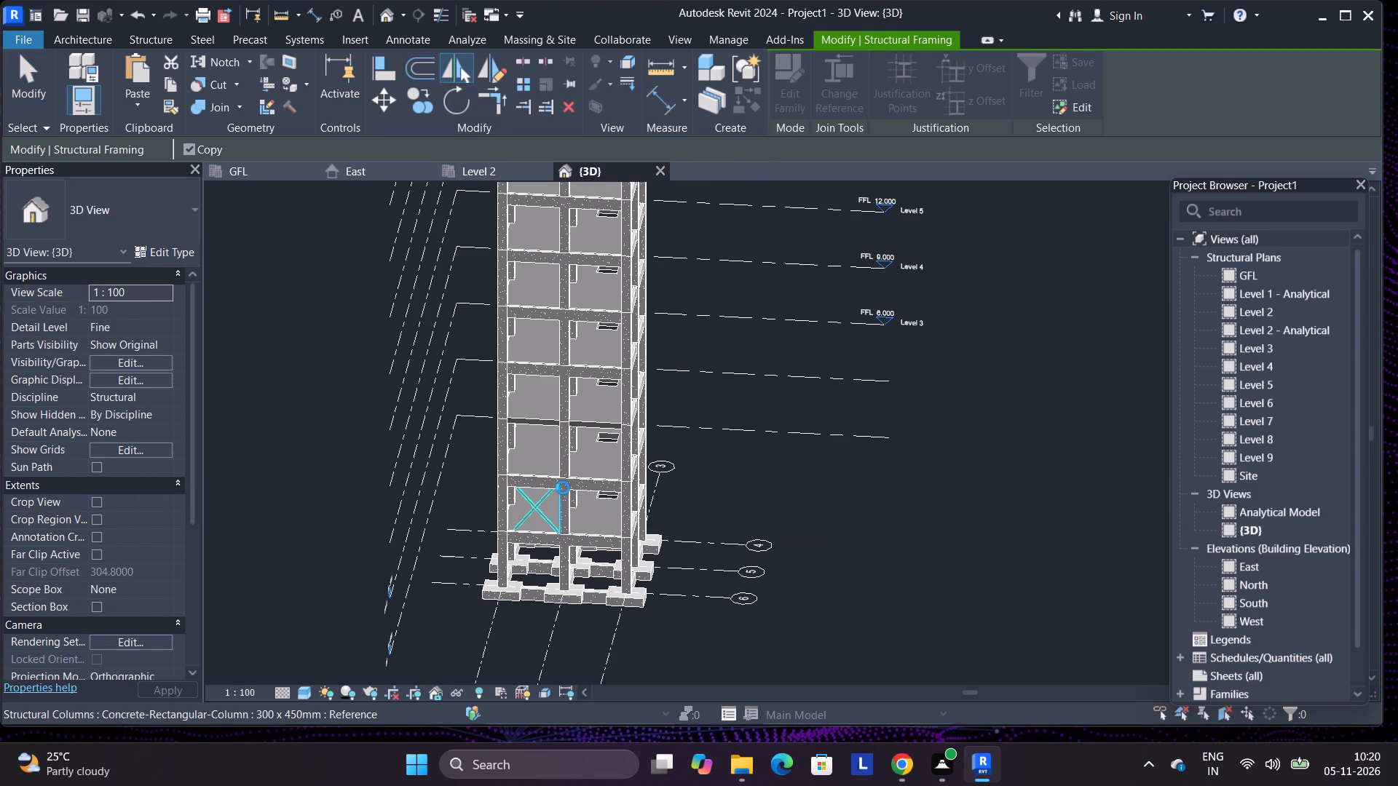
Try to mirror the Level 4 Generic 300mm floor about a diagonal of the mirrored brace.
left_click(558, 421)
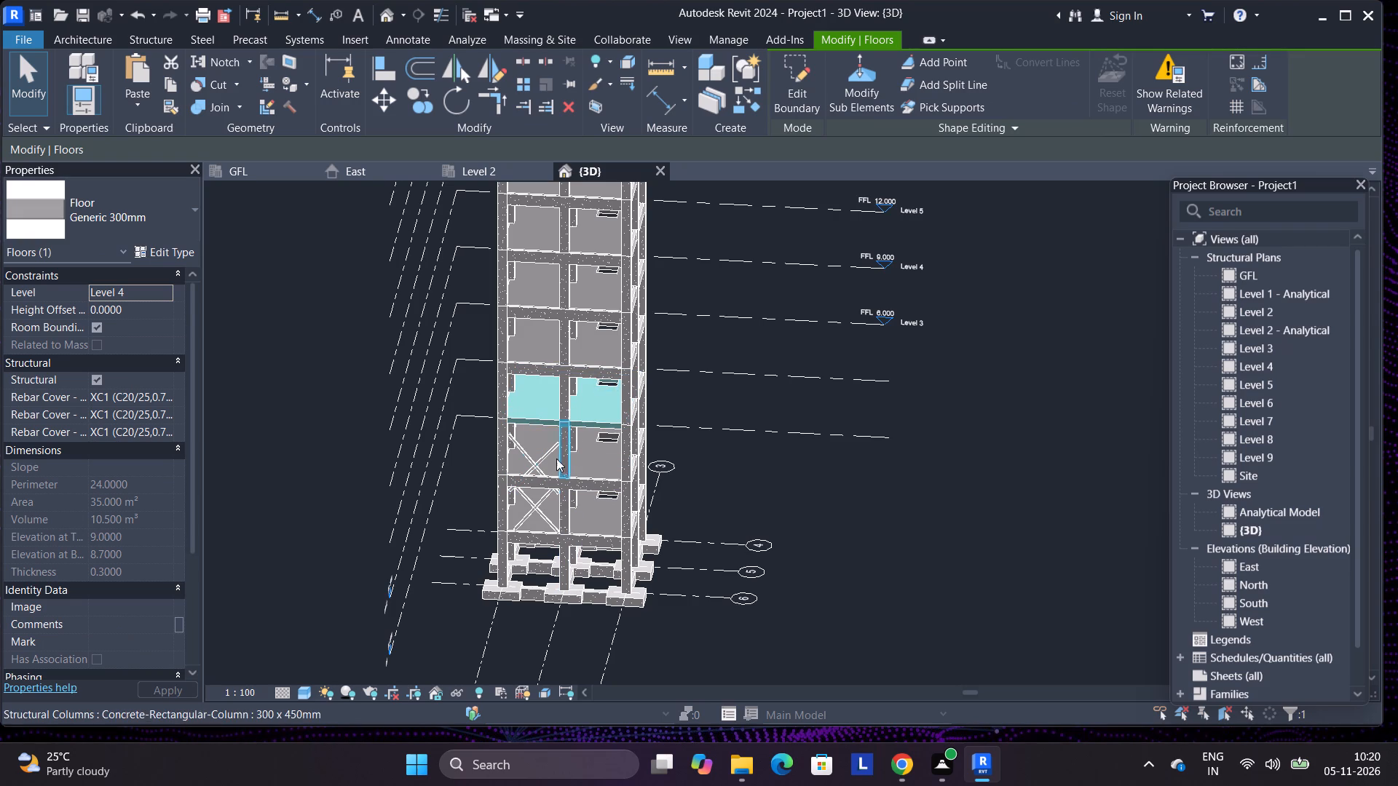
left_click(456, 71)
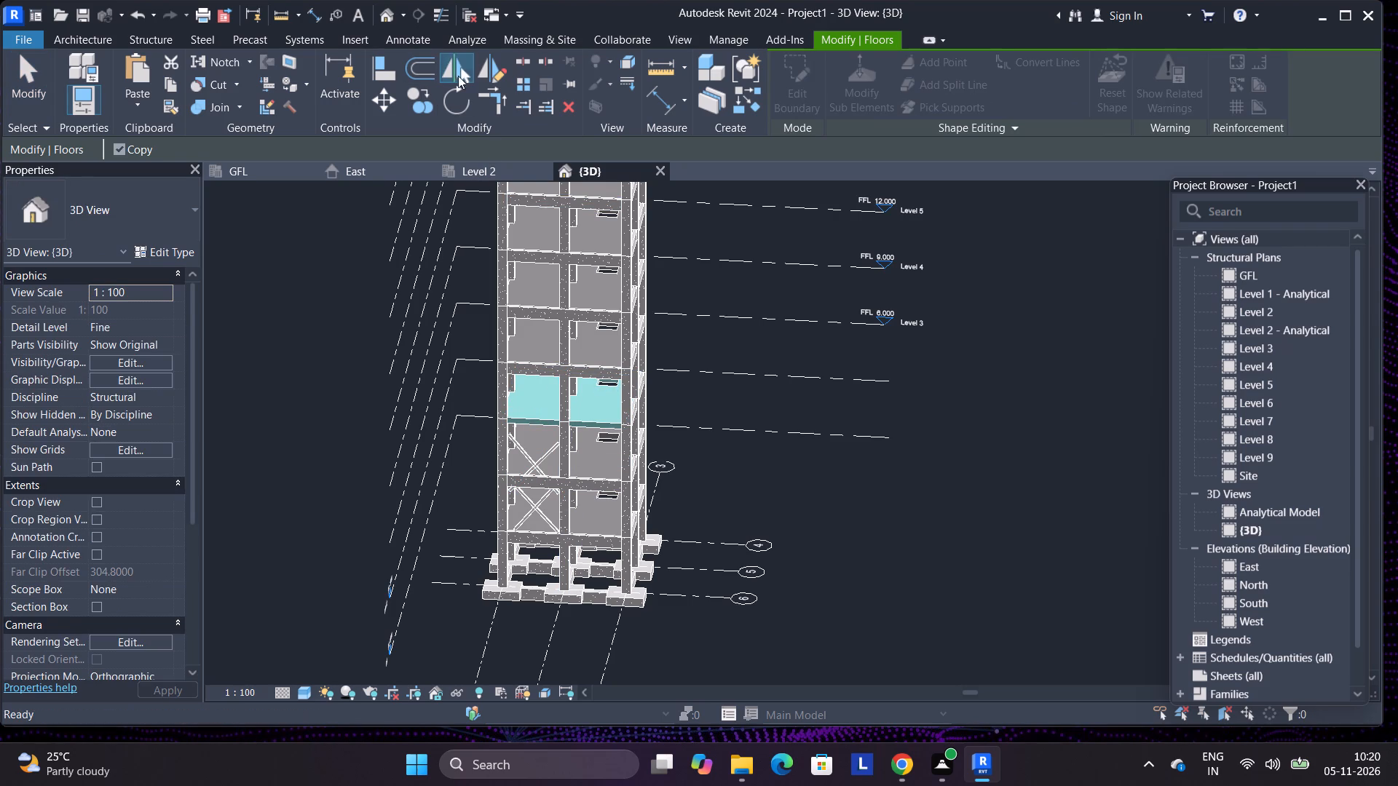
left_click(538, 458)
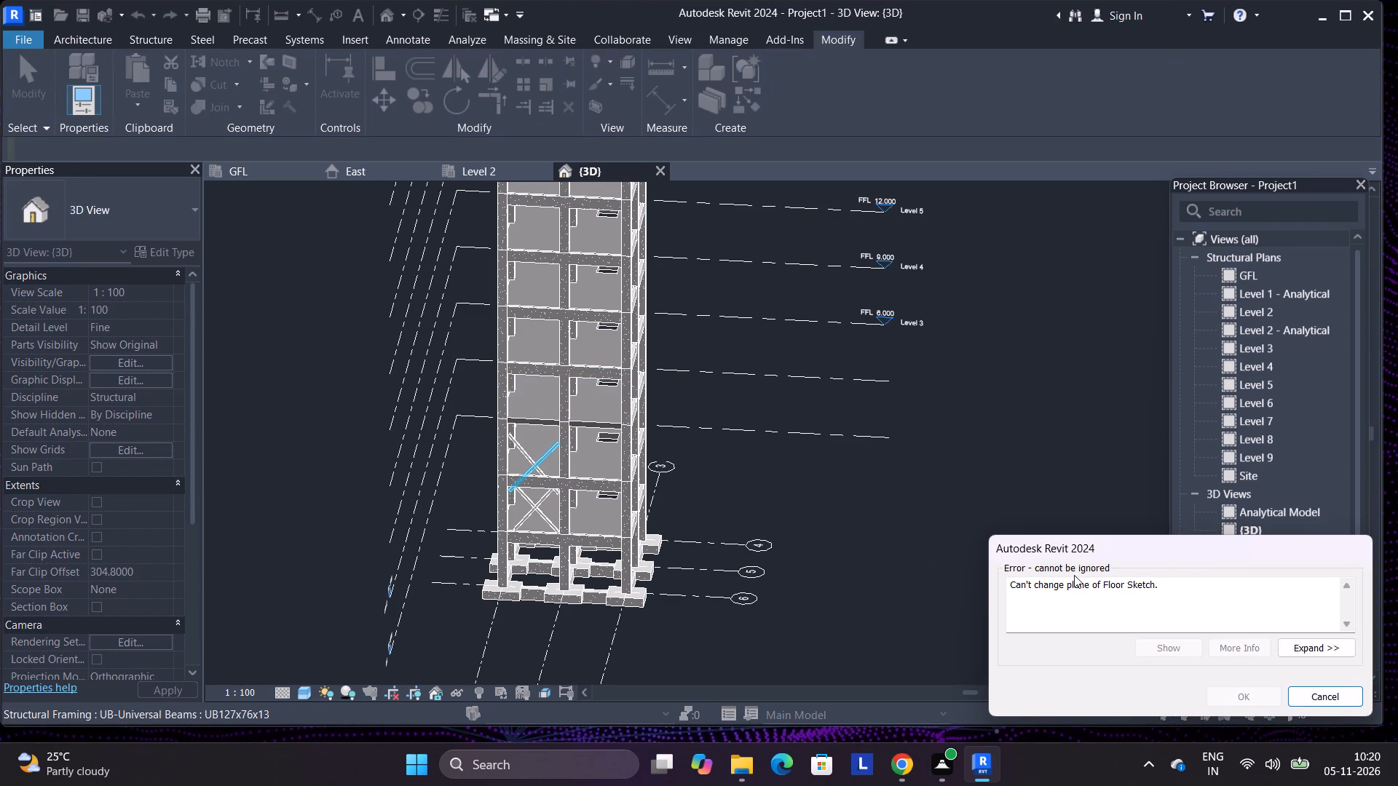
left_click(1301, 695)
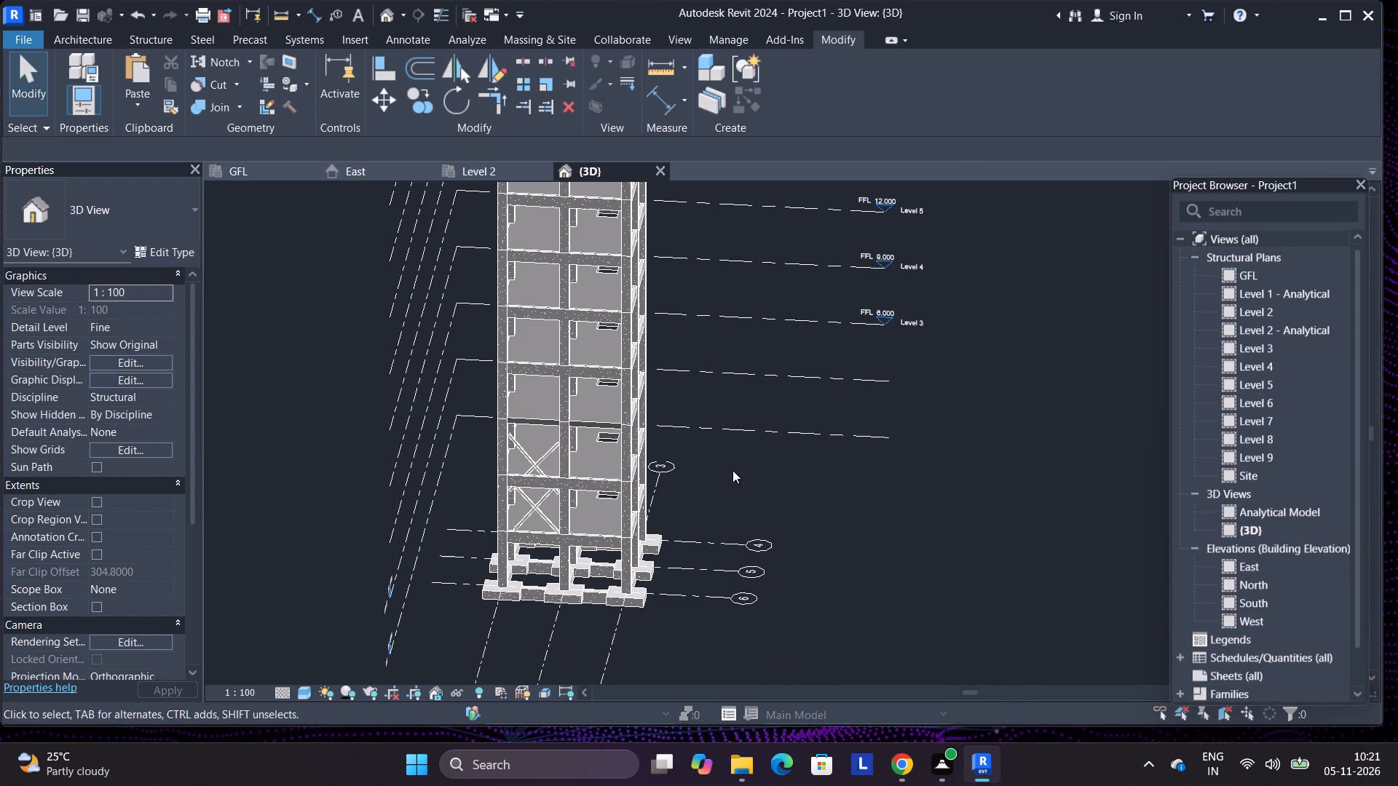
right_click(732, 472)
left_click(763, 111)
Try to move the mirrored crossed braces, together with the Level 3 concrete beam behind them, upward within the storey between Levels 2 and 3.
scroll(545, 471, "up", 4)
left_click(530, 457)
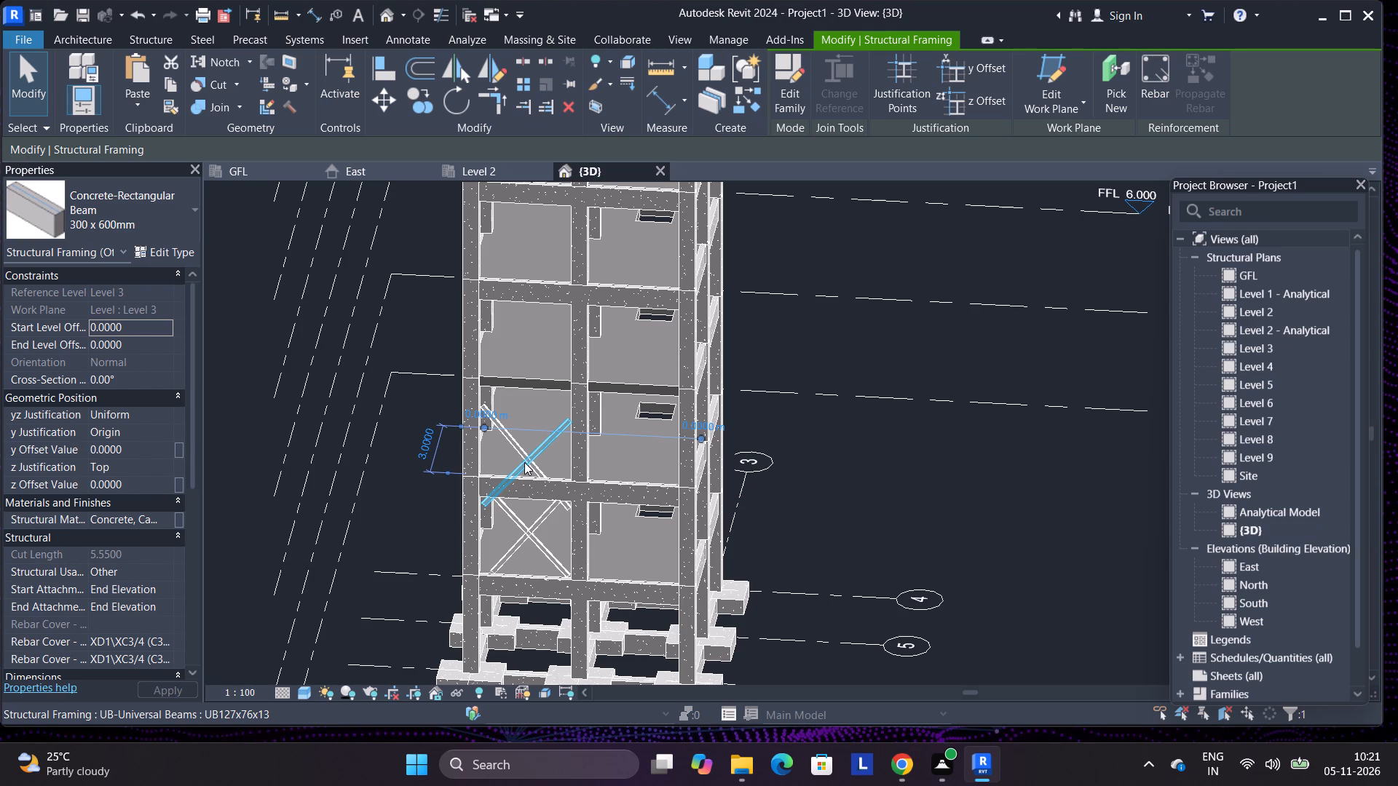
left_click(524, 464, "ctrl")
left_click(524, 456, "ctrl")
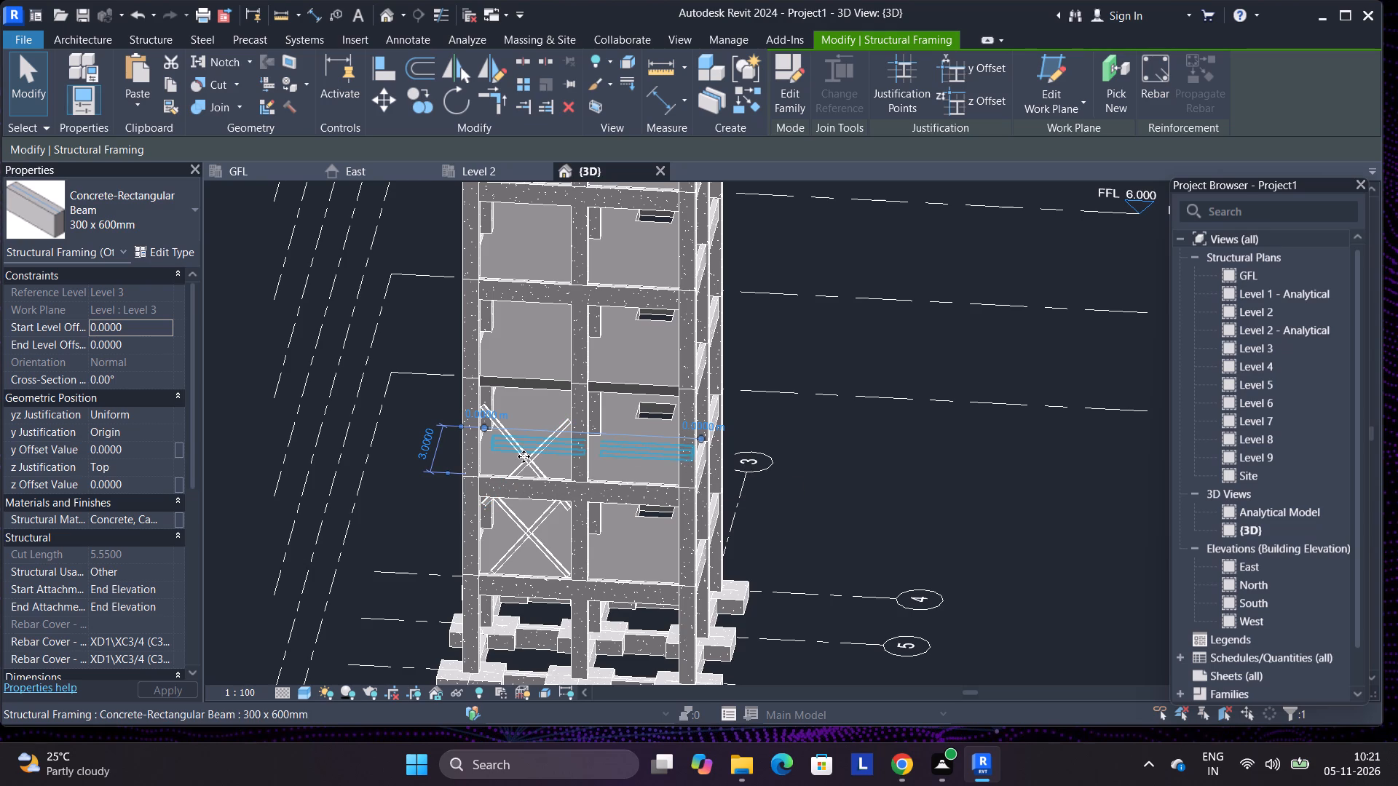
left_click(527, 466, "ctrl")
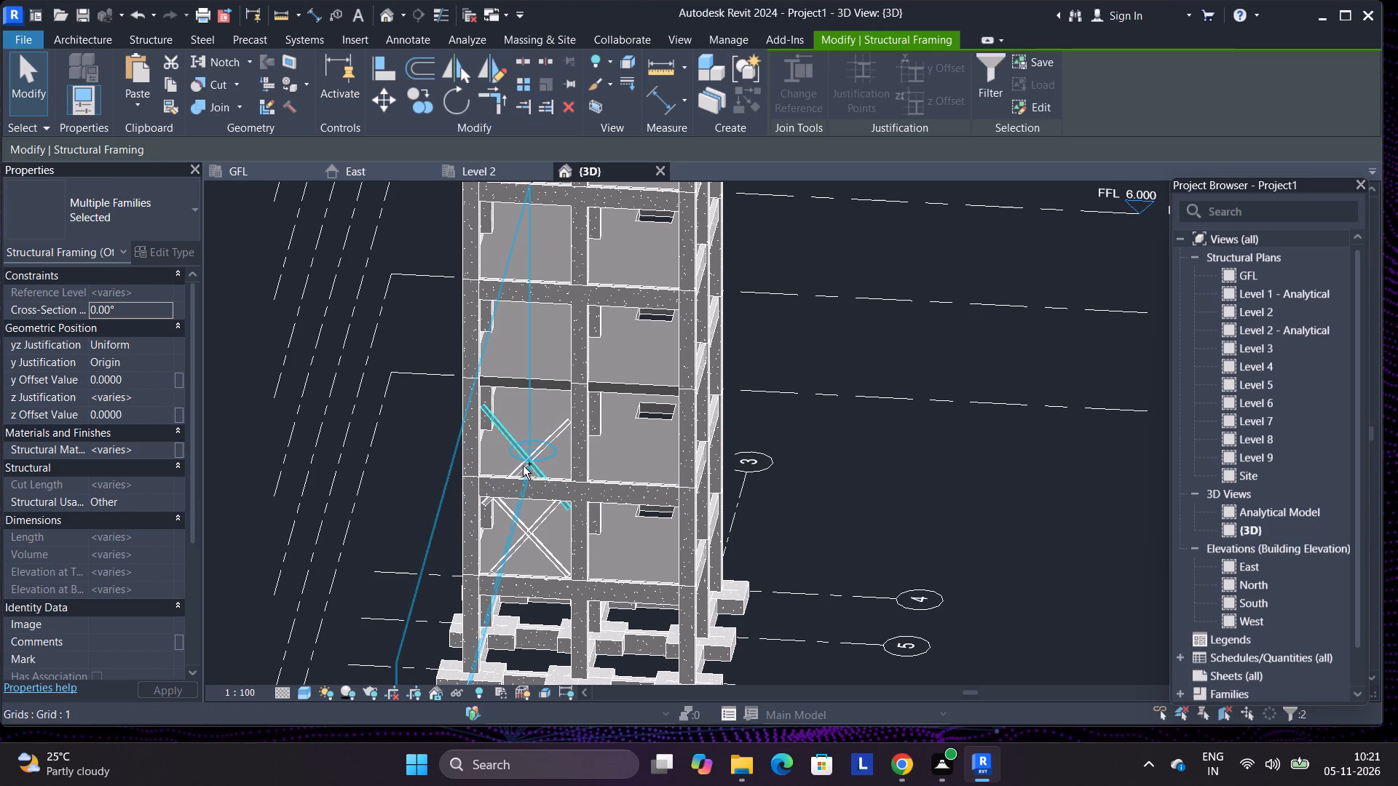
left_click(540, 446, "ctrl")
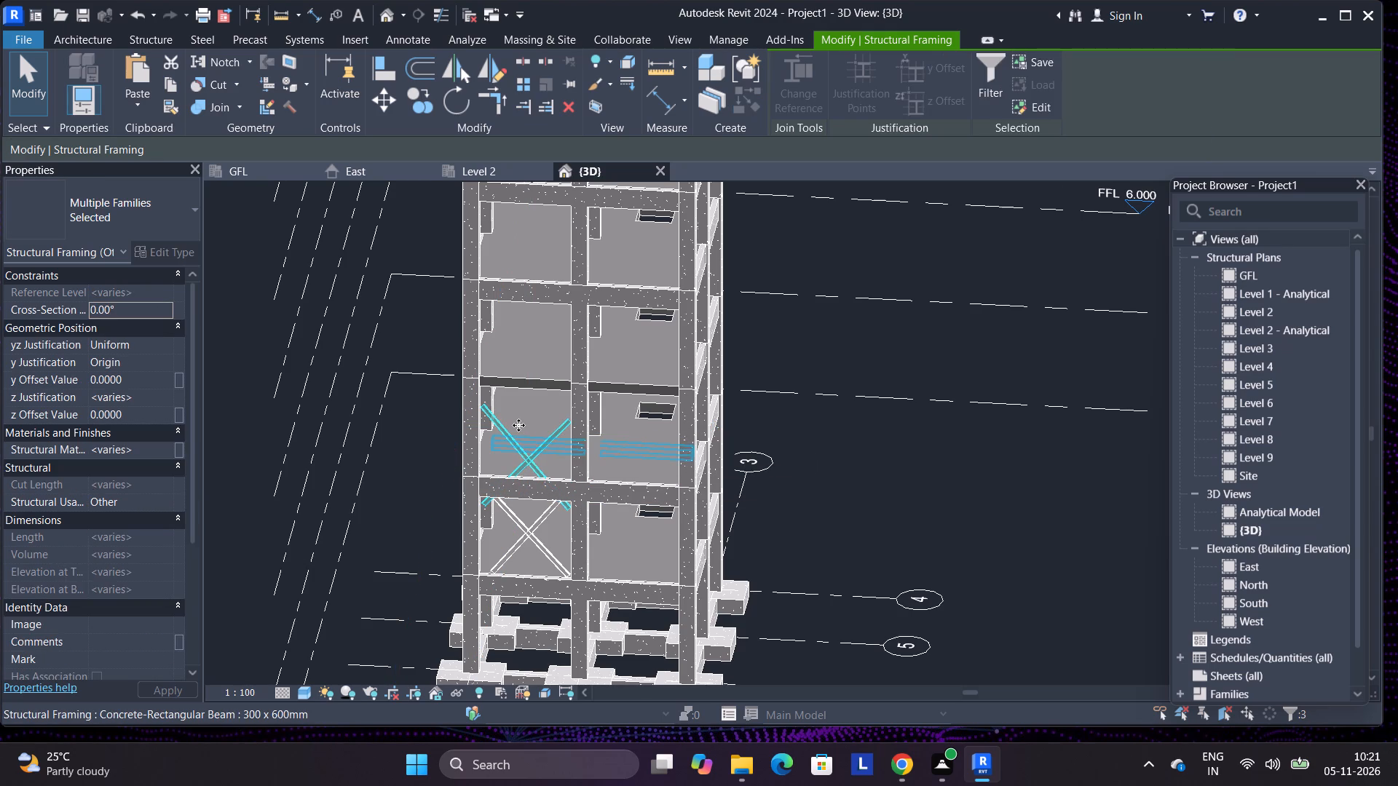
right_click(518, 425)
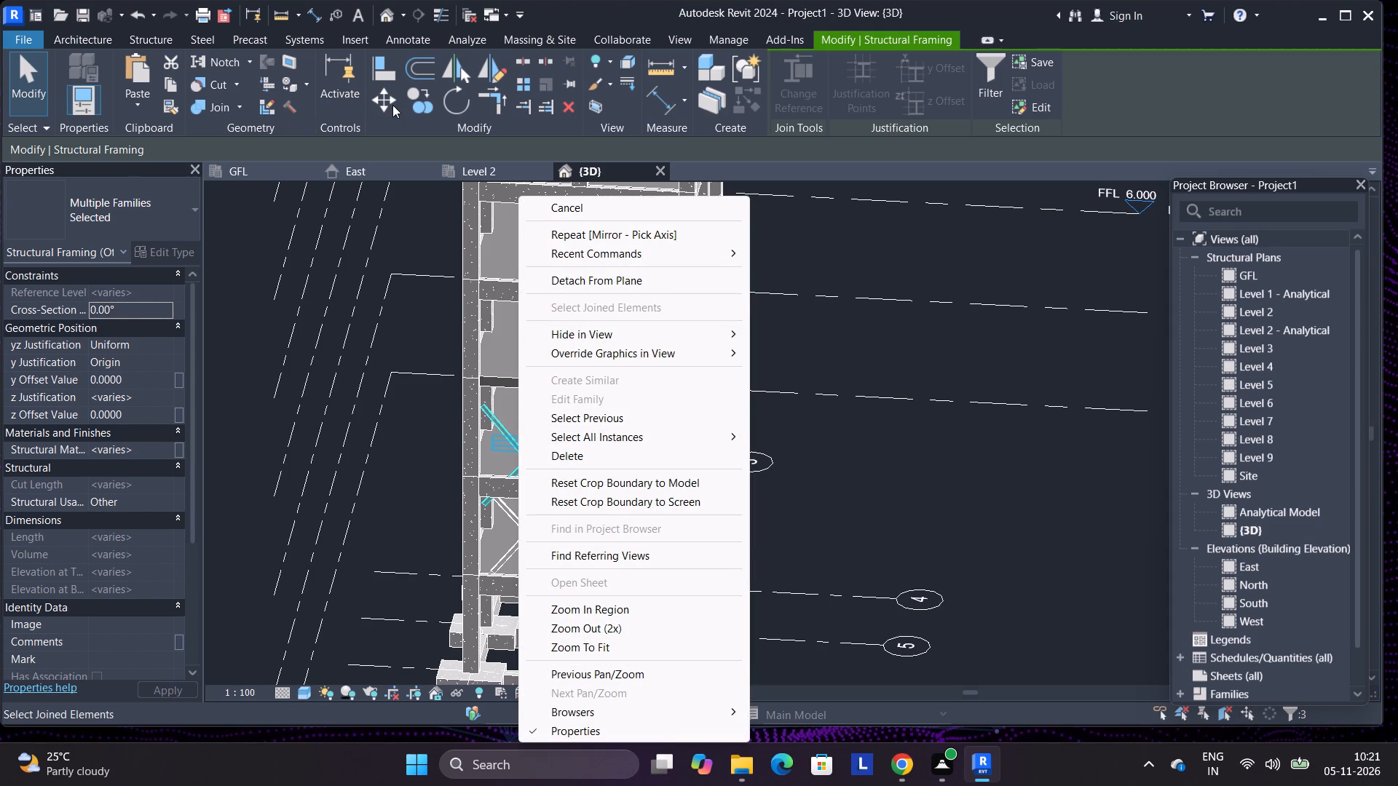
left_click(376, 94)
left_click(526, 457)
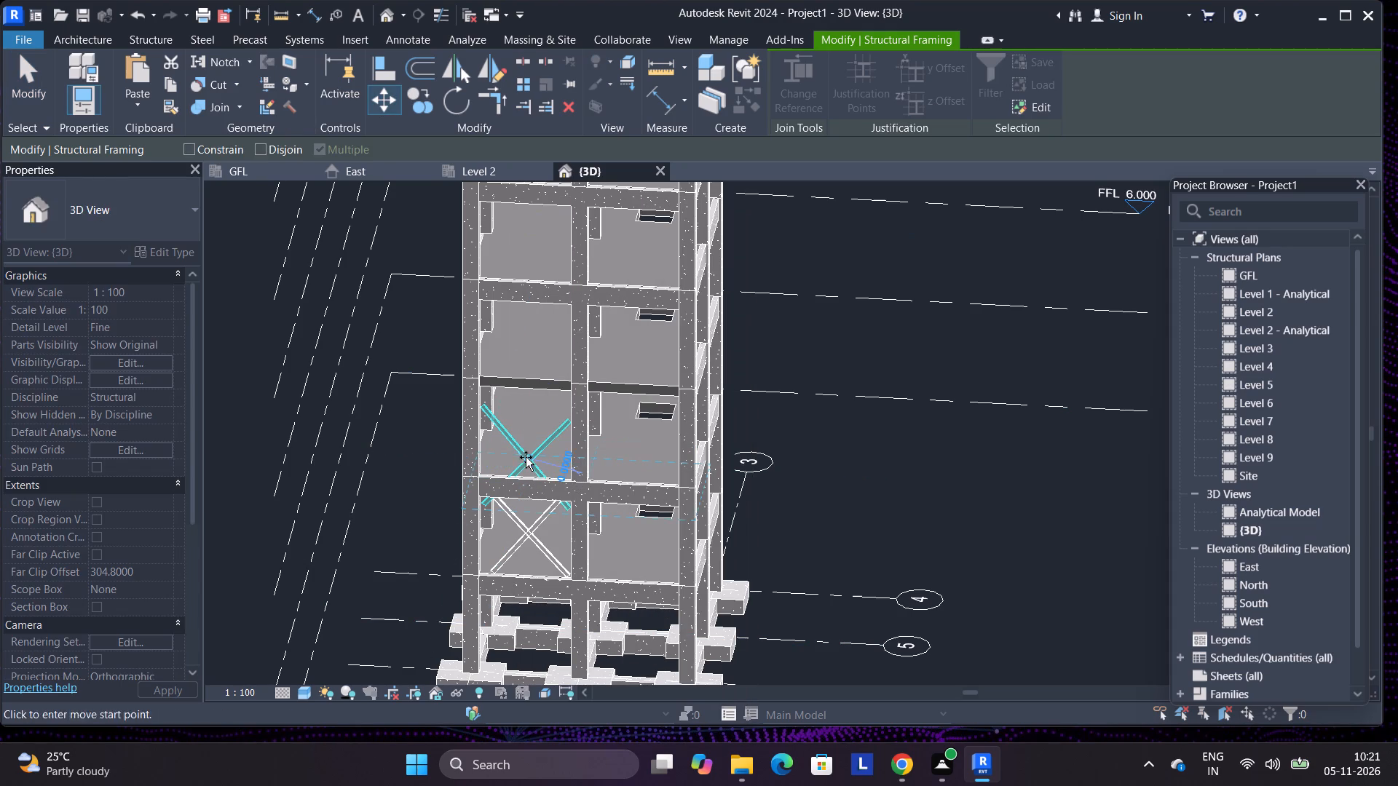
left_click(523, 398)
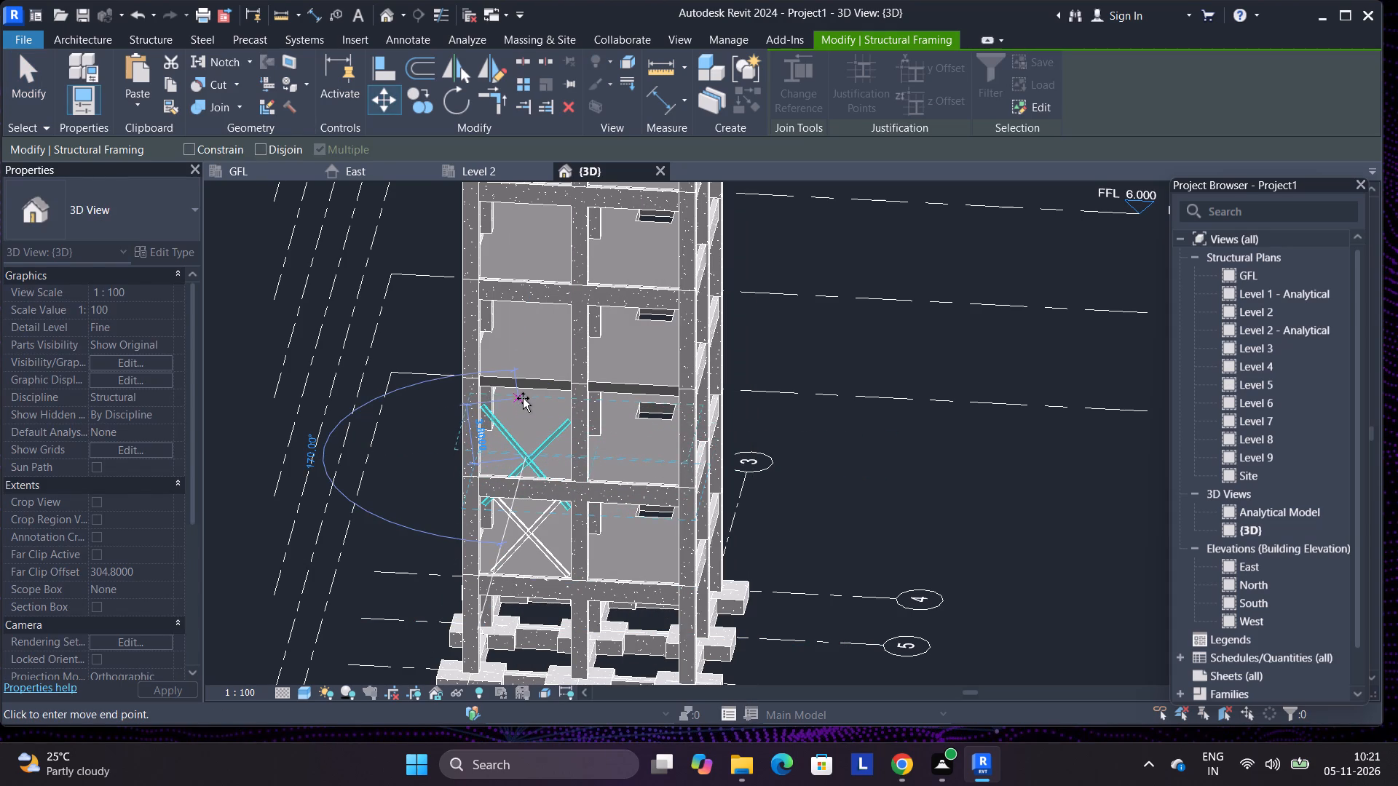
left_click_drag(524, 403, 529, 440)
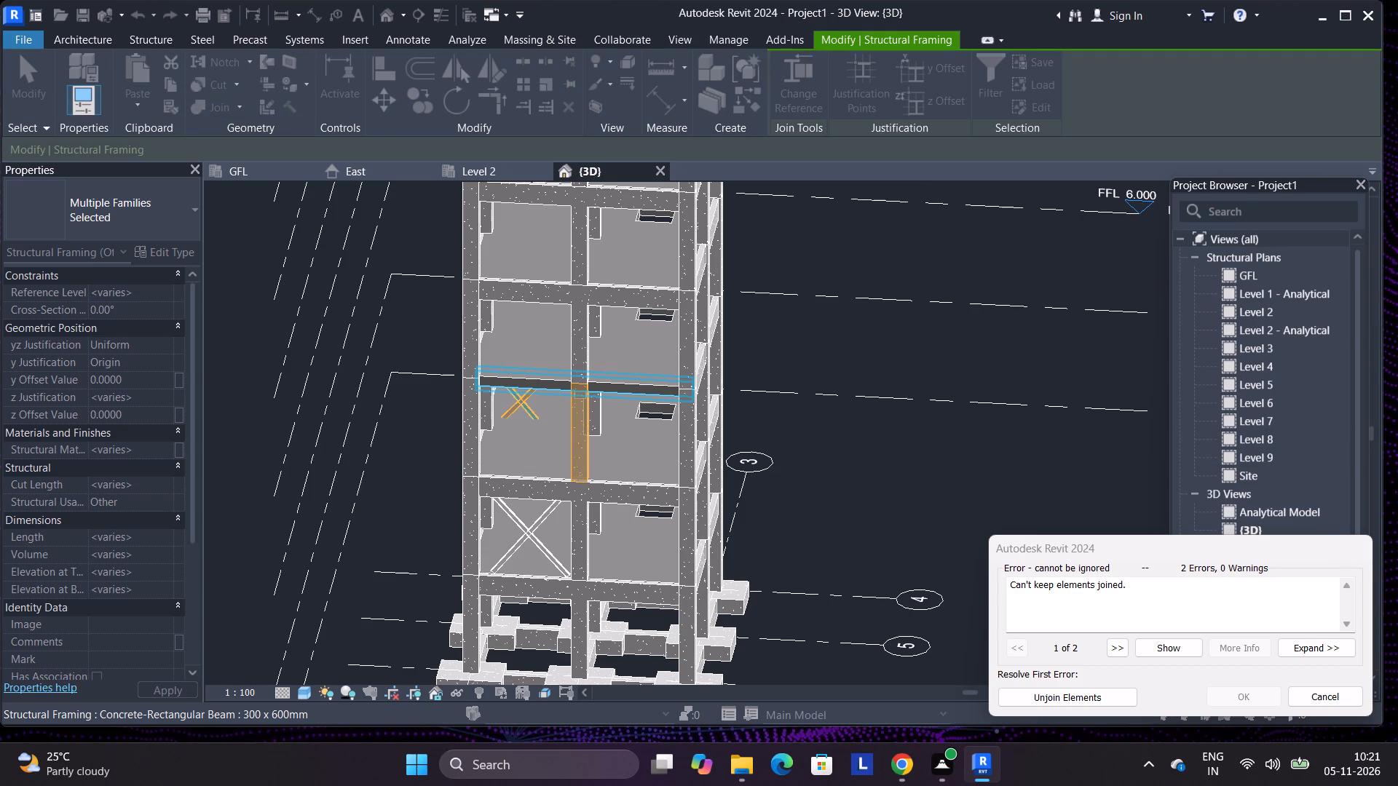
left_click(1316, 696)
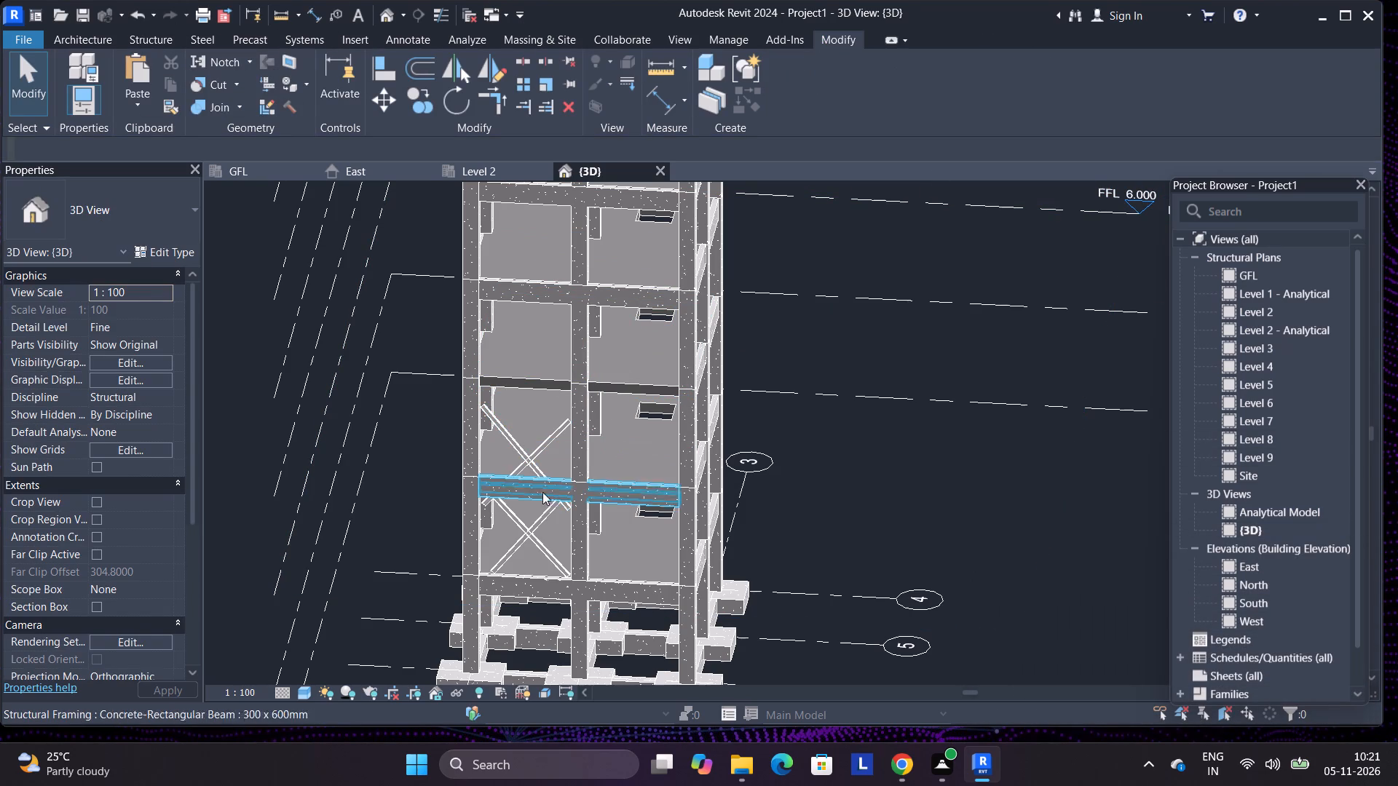
Delete both mirrored UB127x76x13 diagonals crossing the bay between Levels 2 and 3.
scroll(543, 533, "up", 6)
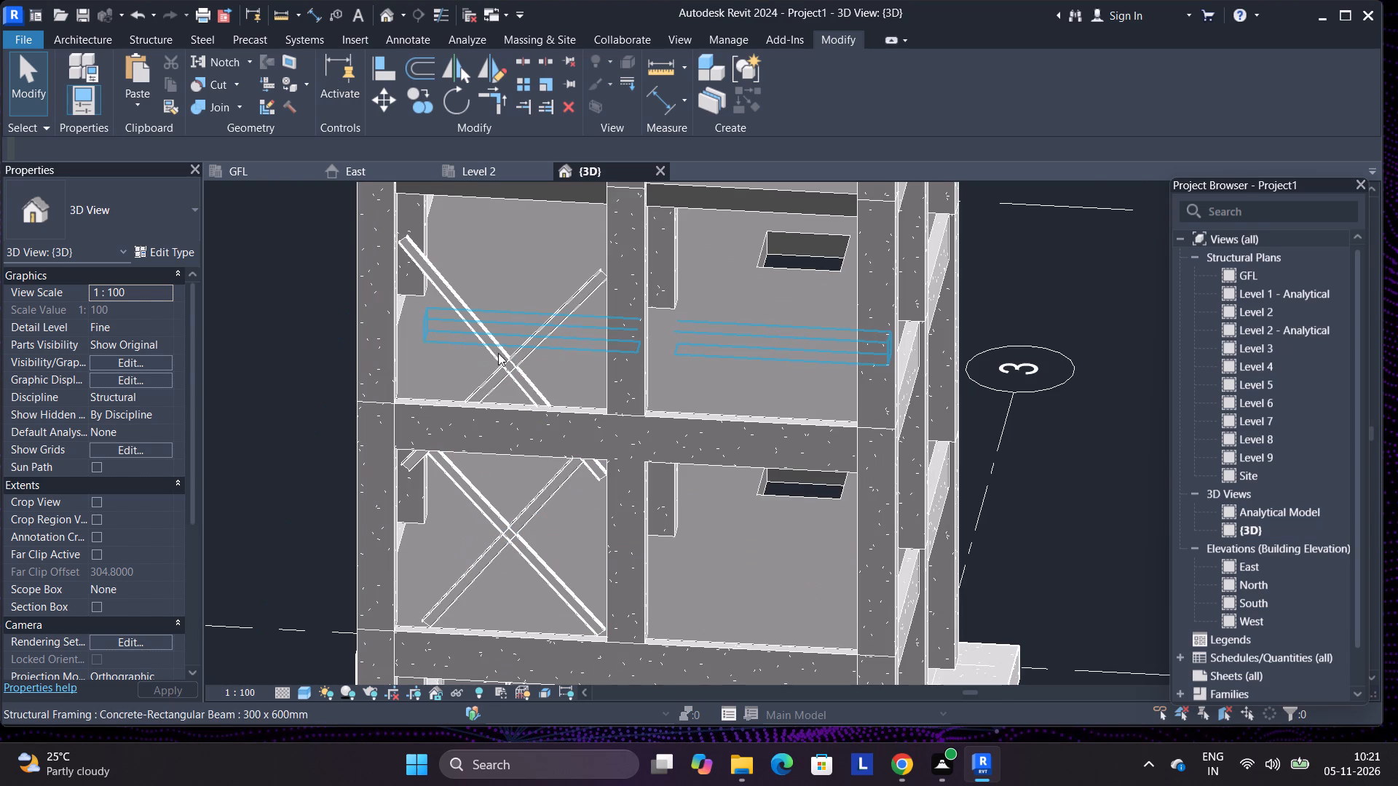
left_click(499, 353)
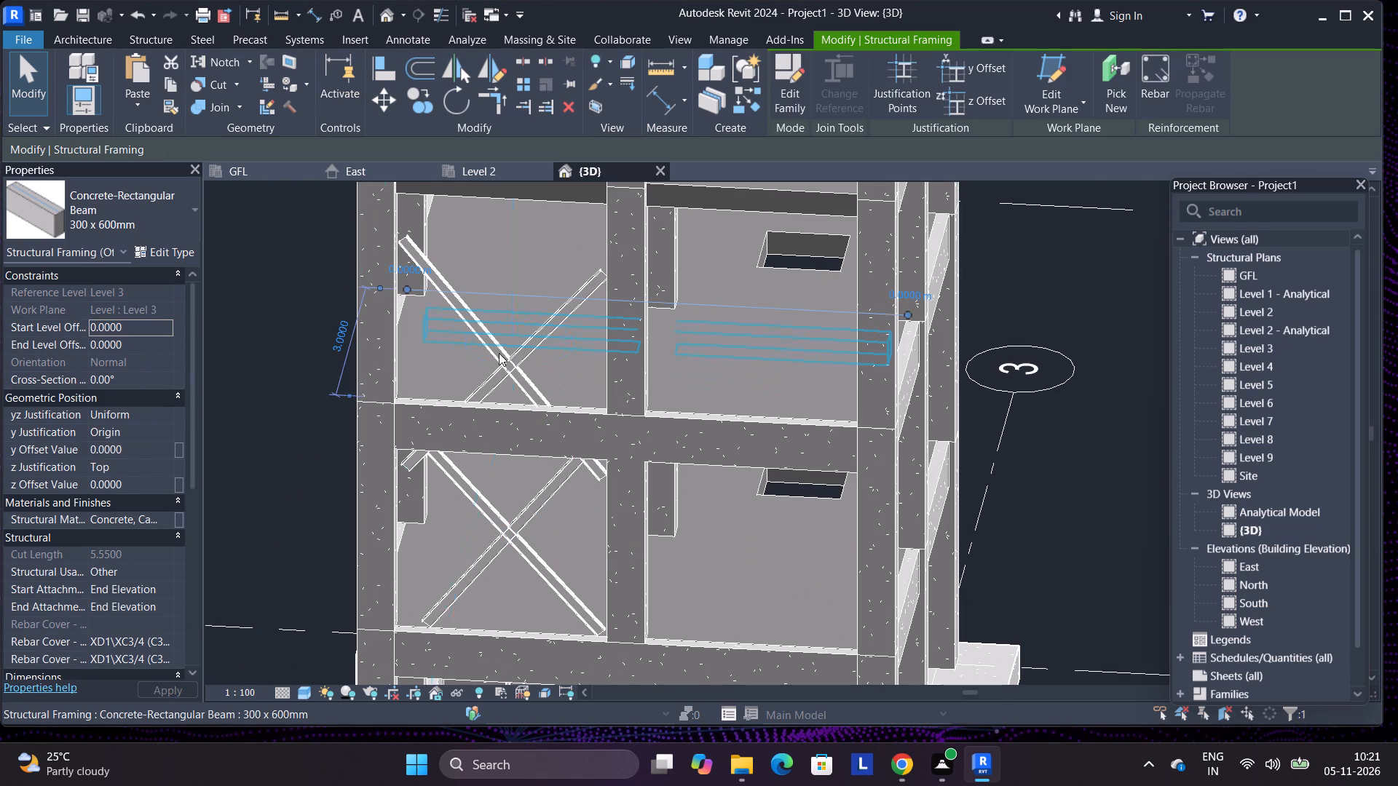
left_click(503, 364)
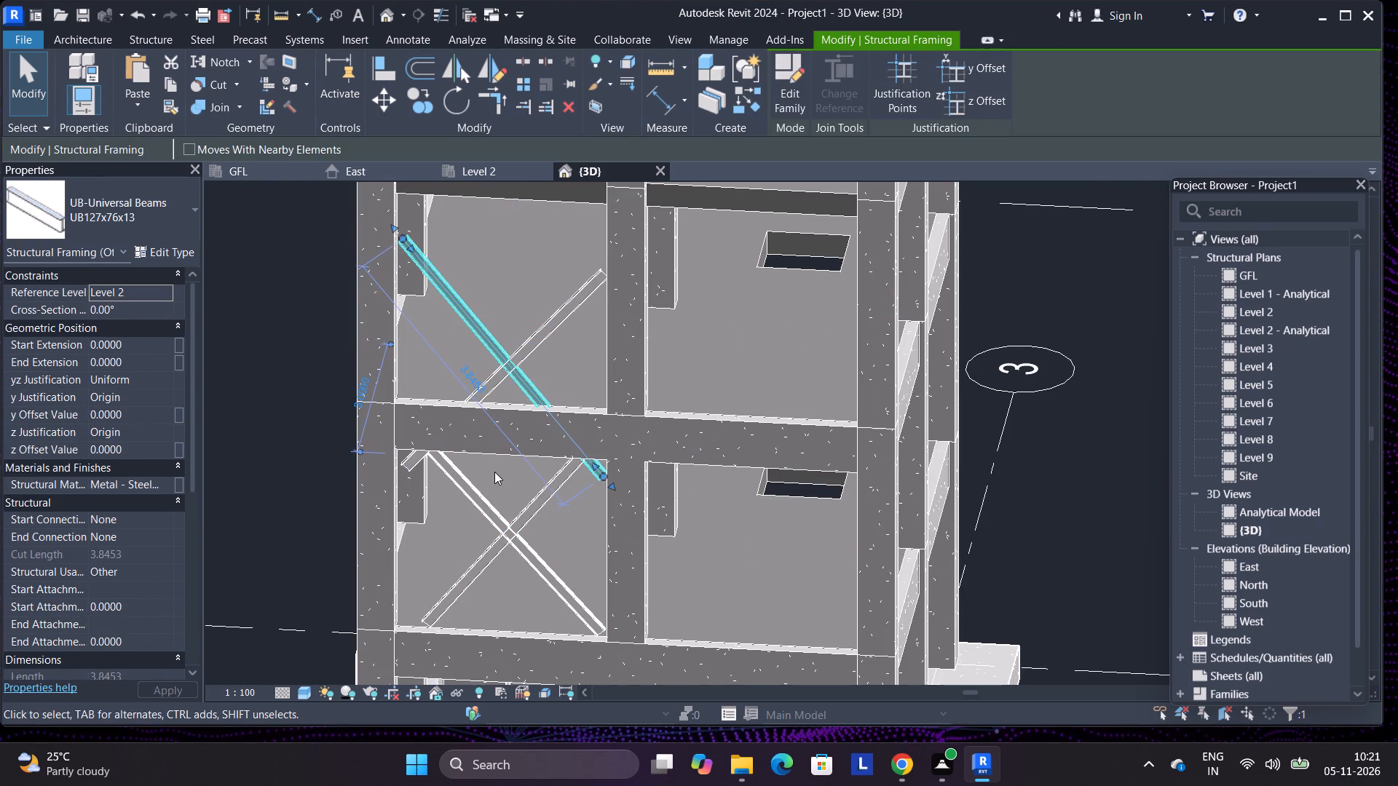
key("Delete")
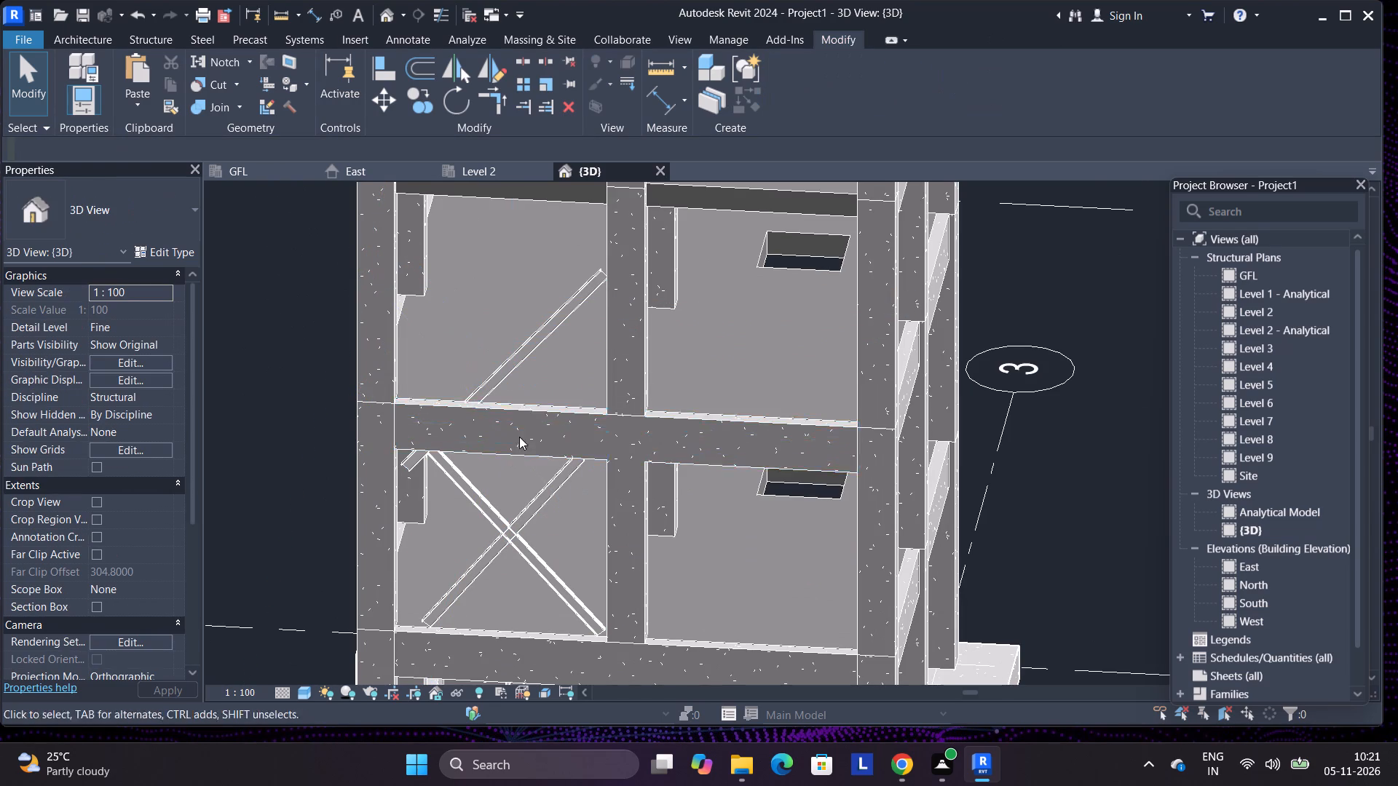
left_click(498, 373)
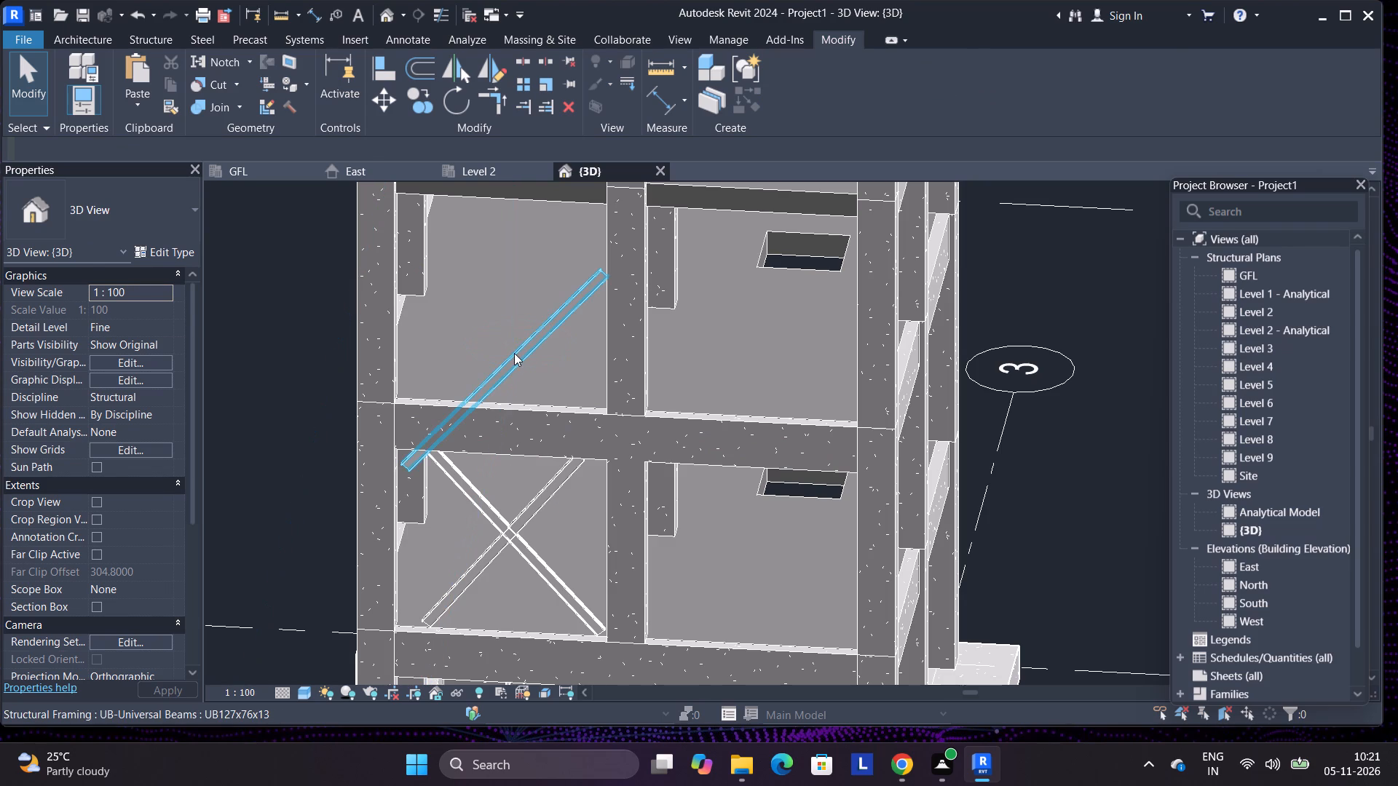
left_click(514, 353)
key("Delete")
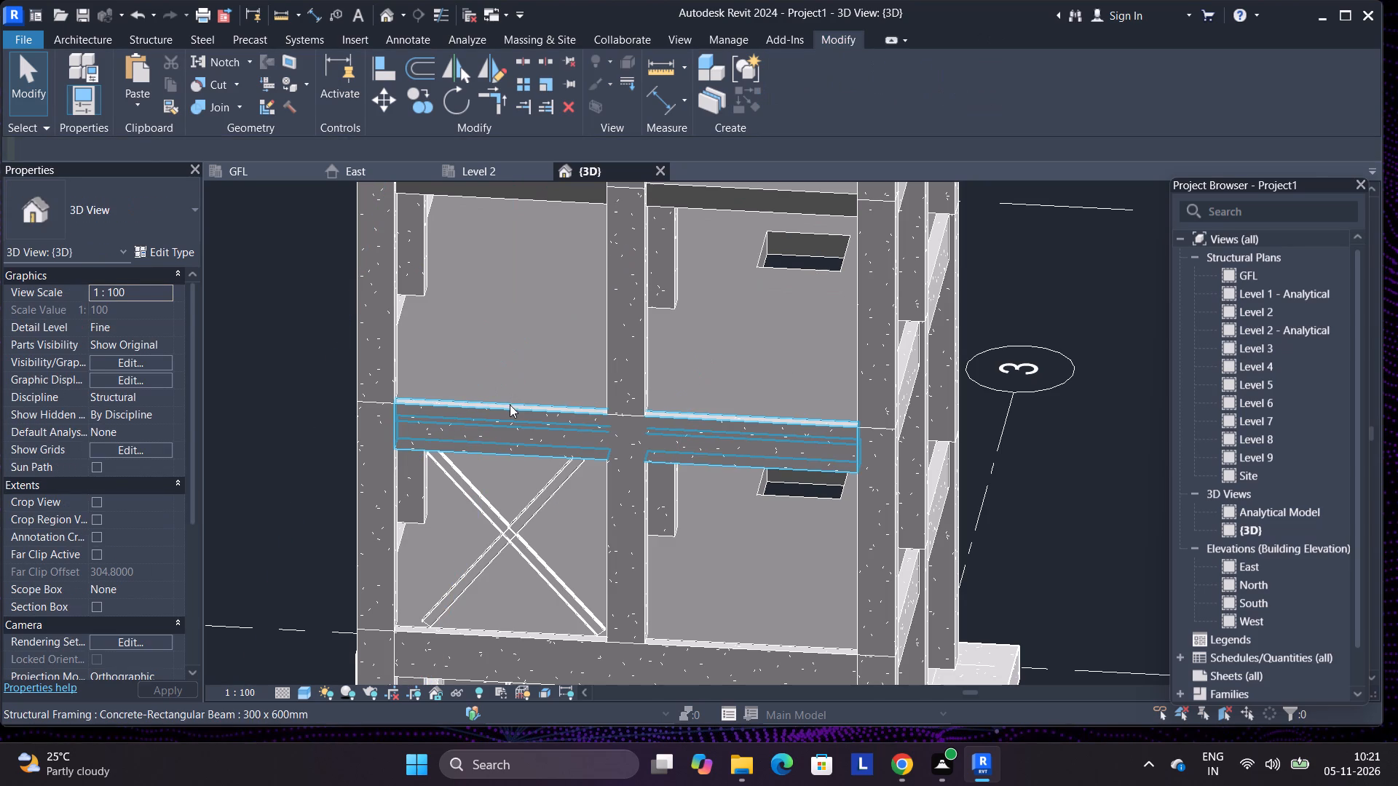
Place a Howe Flat Truss, Standard type, spanning about 5.5 m from the middle column to the corner column under the topmost front beam.
scroll(510, 408, "down", 6)
middle_click_drag(526, 444, 517, 467)
scroll(522, 459, "down", 1)
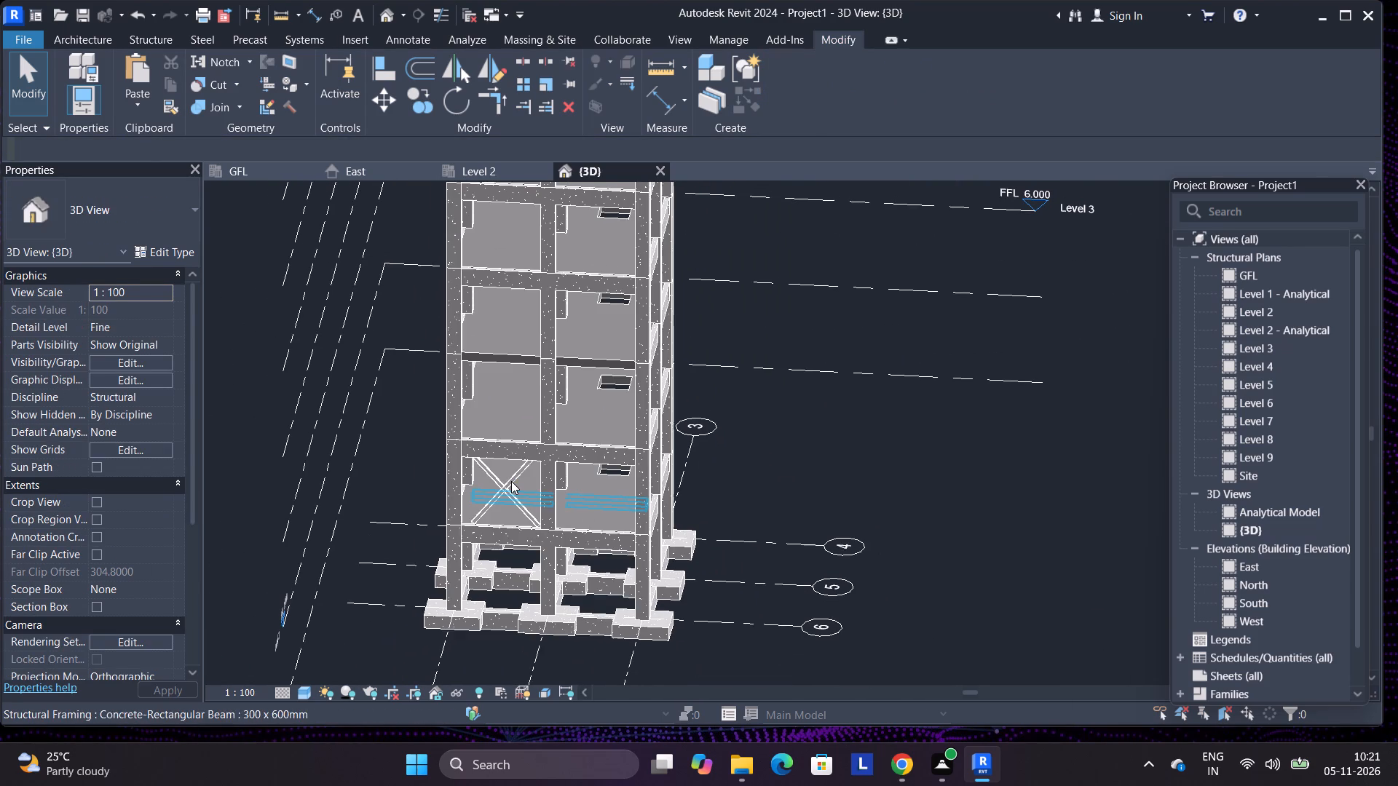
middle_click(511, 481)
middle_click_drag(507, 480, 467, 525)
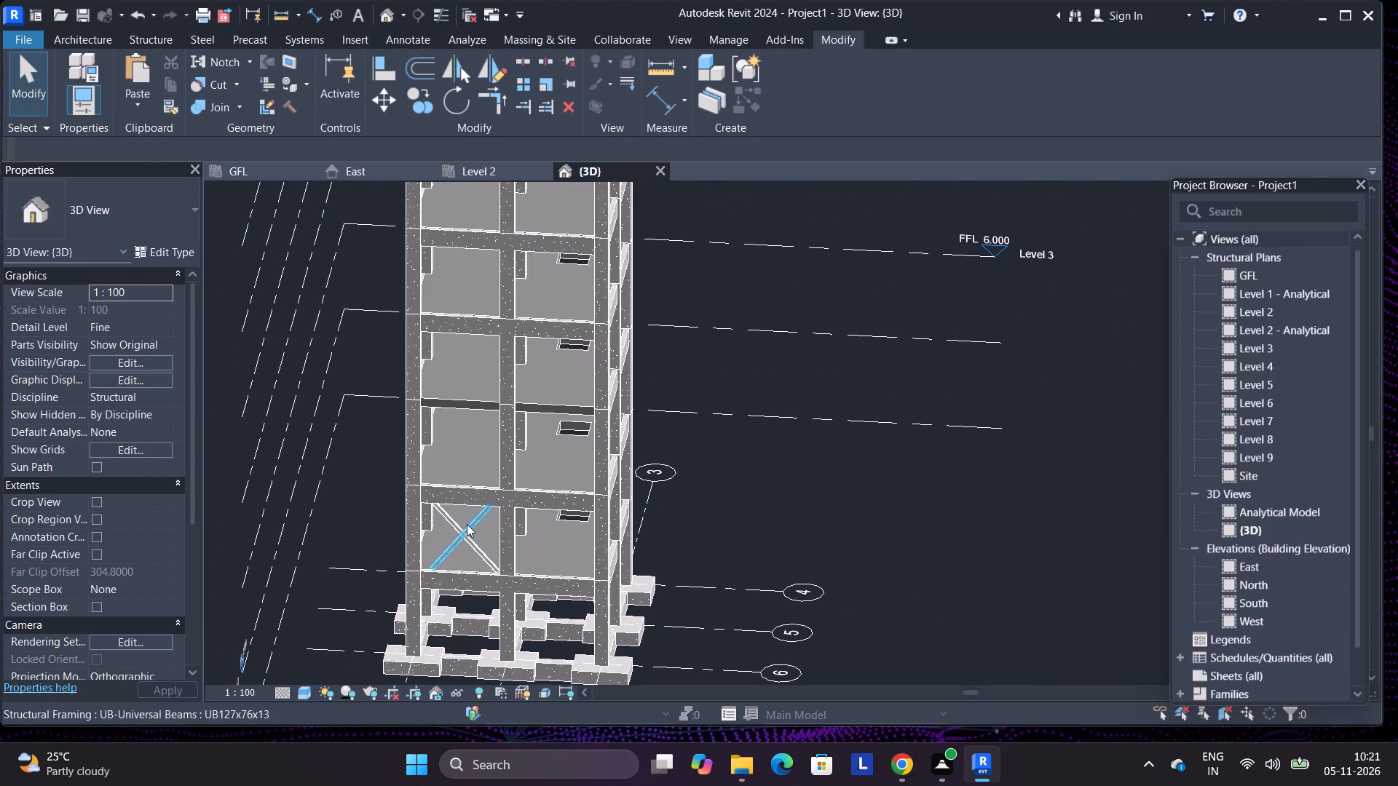
scroll(467, 524, "down", 3)
scroll(486, 365, "down", 6)
scroll(478, 246, "up", 5)
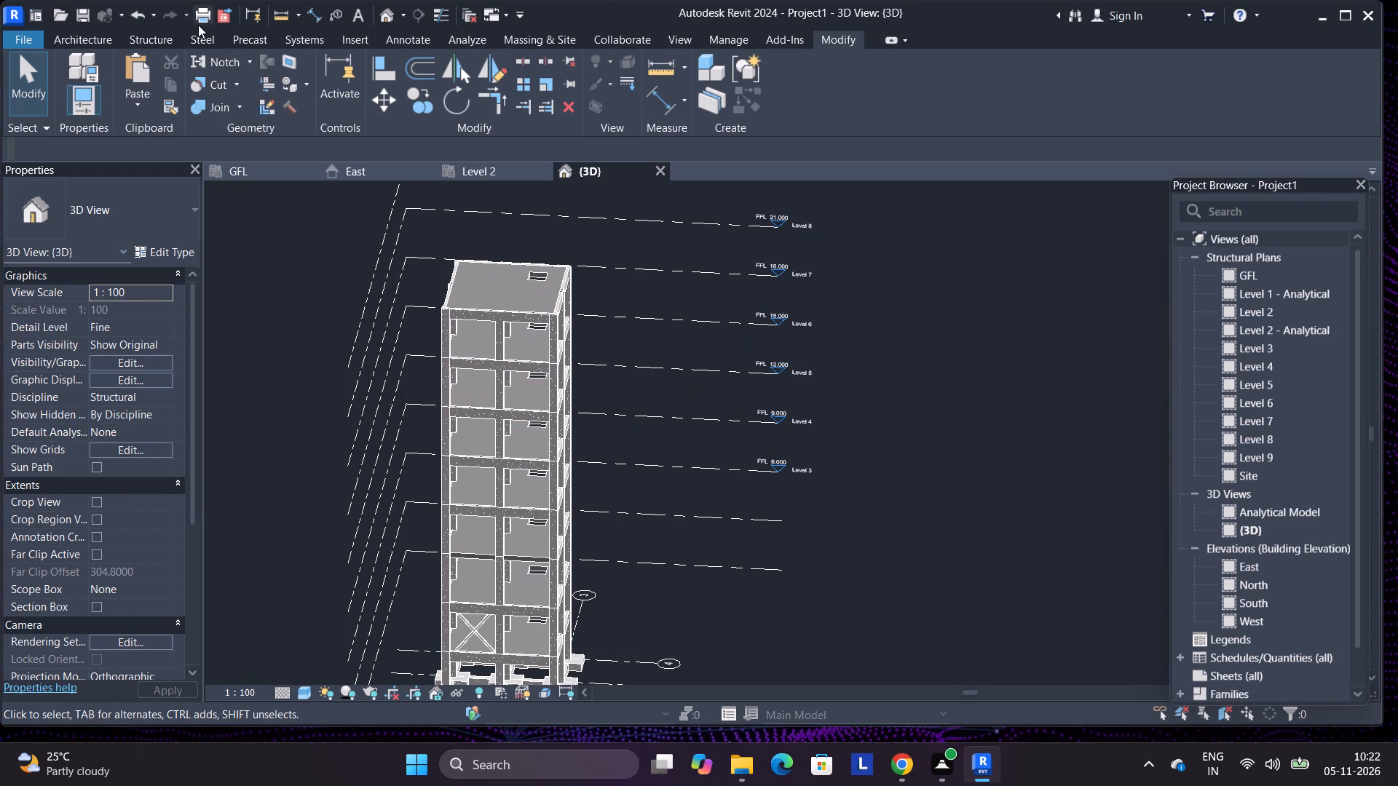
left_click(568, 106)
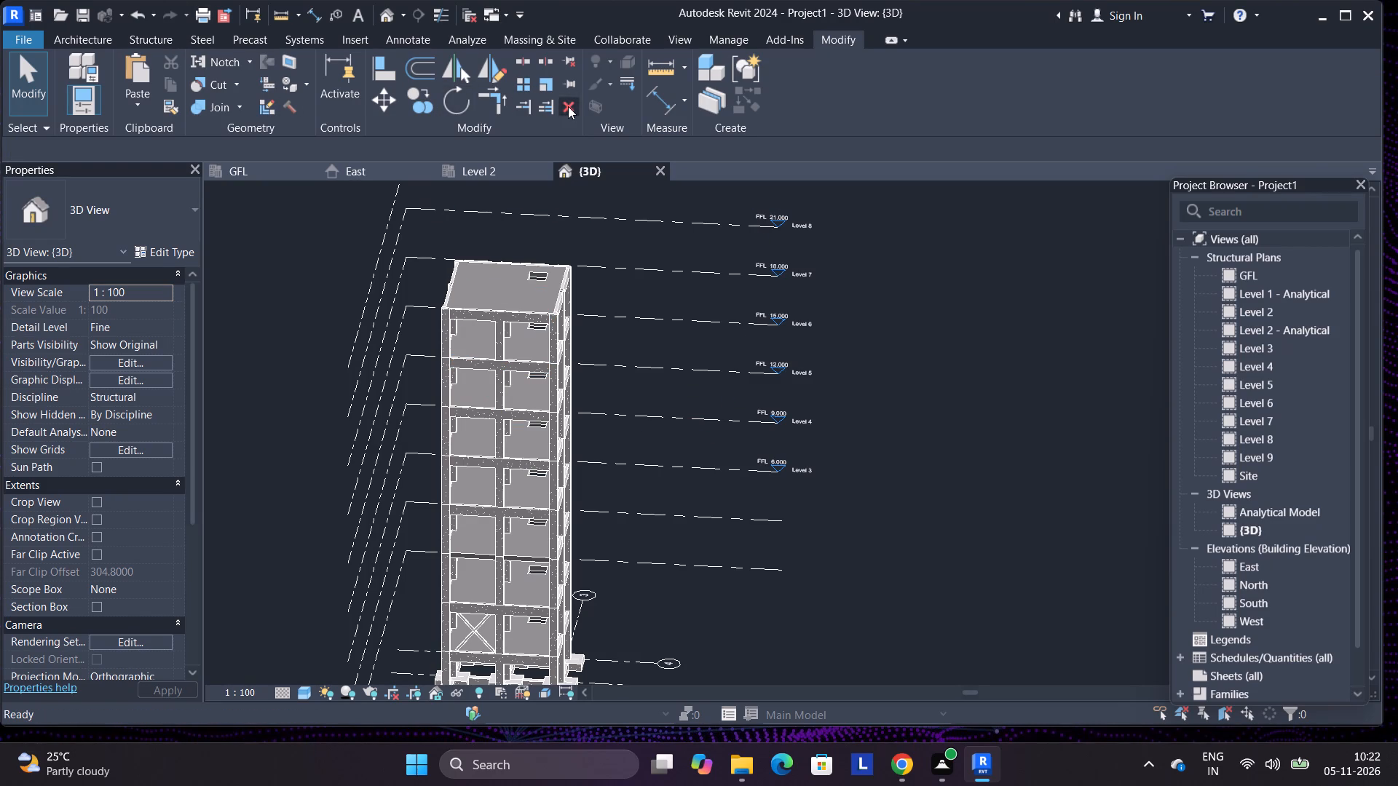
left_click(170, 38)
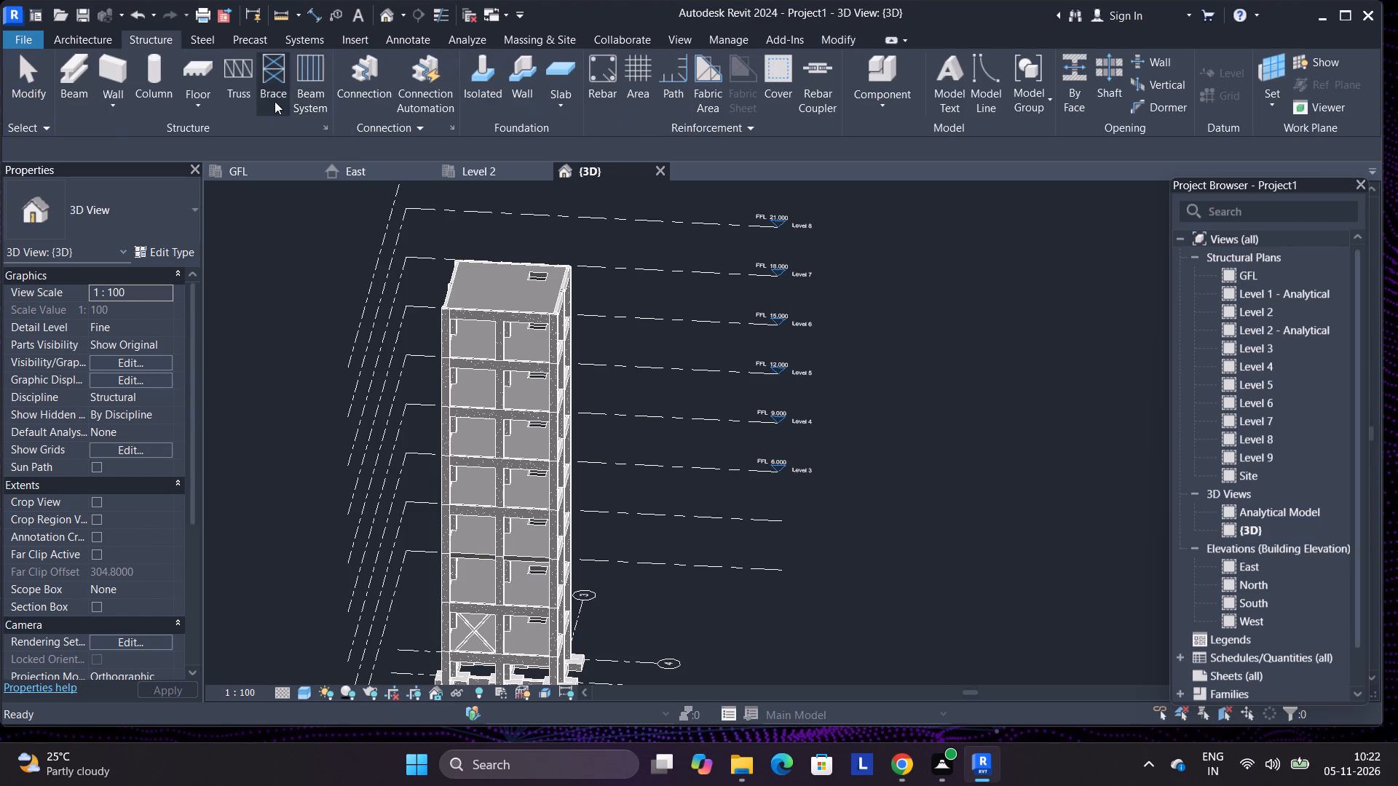
left_click(245, 91)
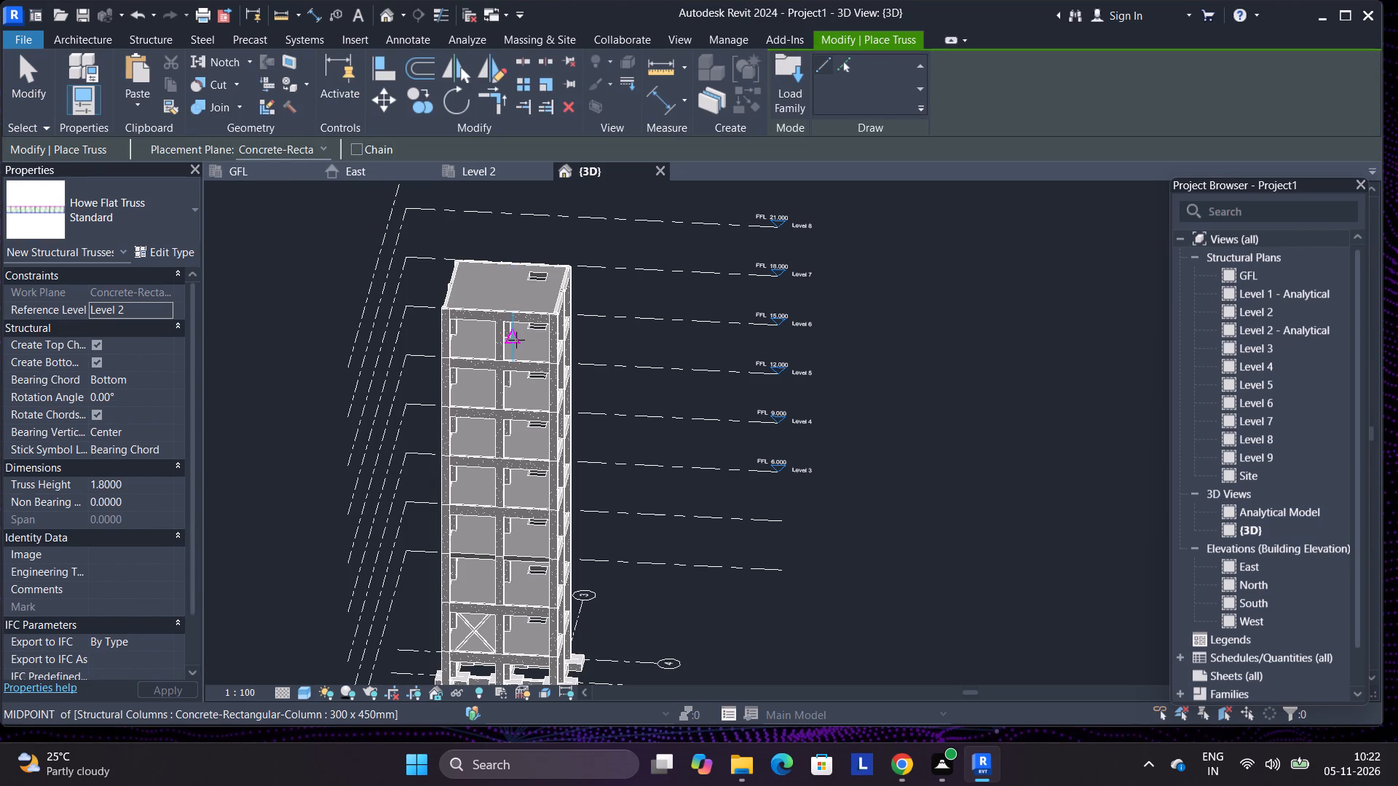
scroll(516, 338, "up", 7)
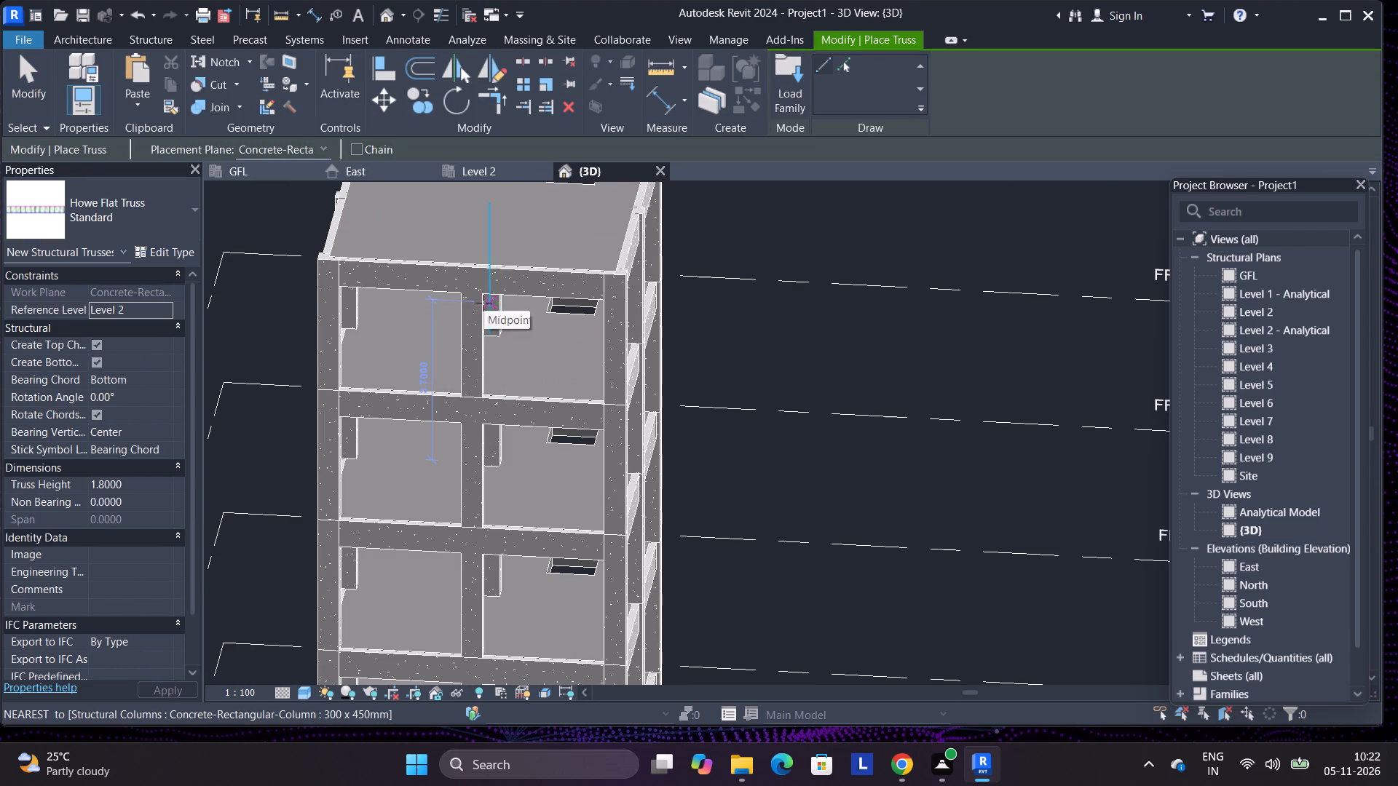
left_click(481, 296)
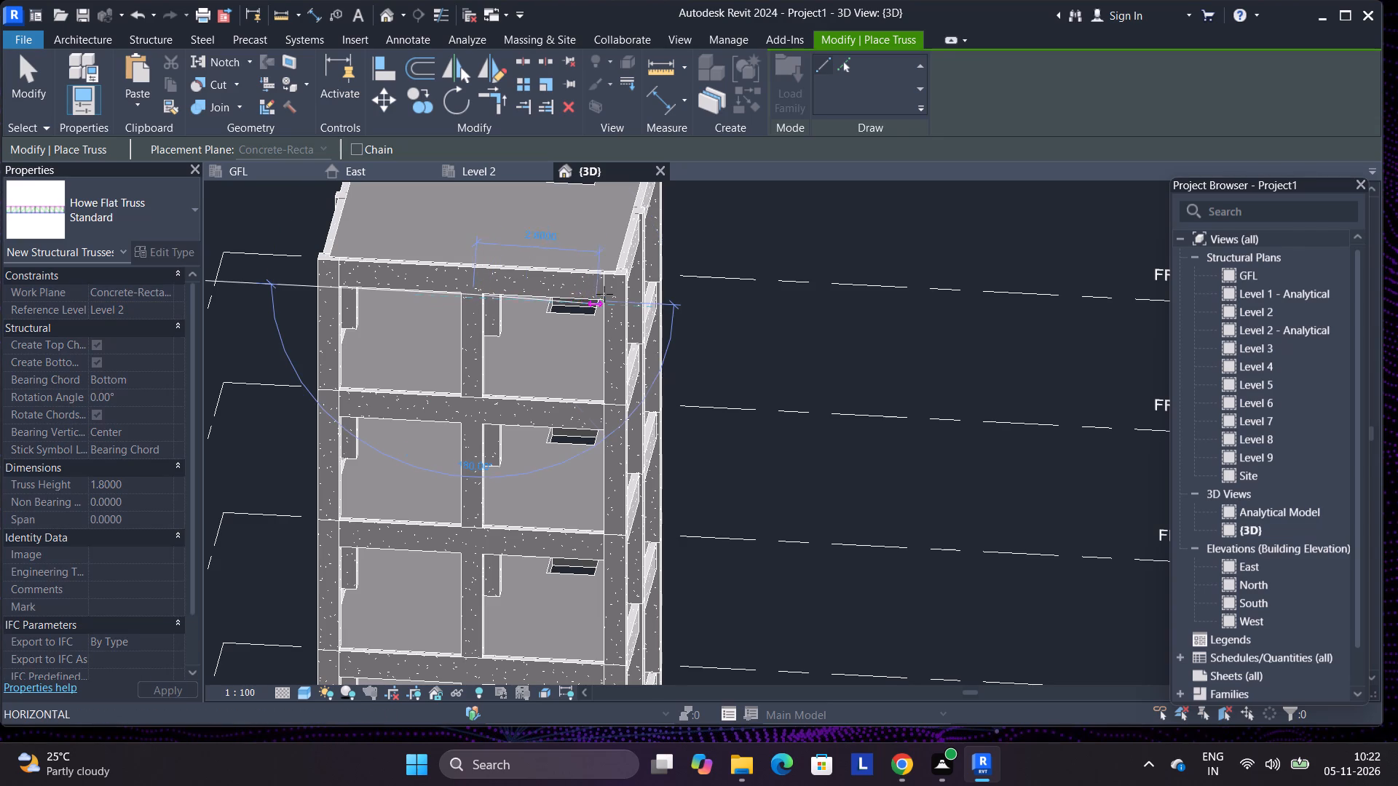
left_click(604, 294)
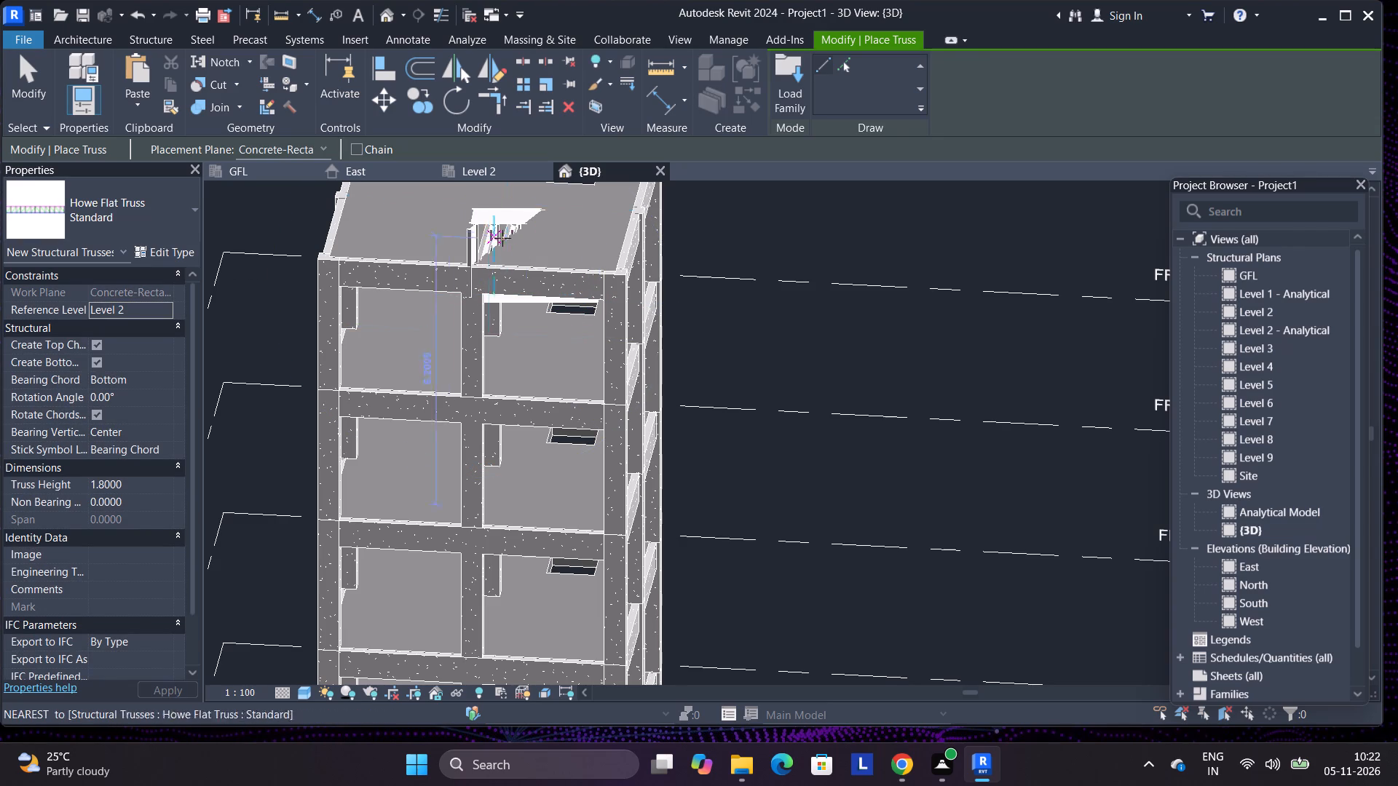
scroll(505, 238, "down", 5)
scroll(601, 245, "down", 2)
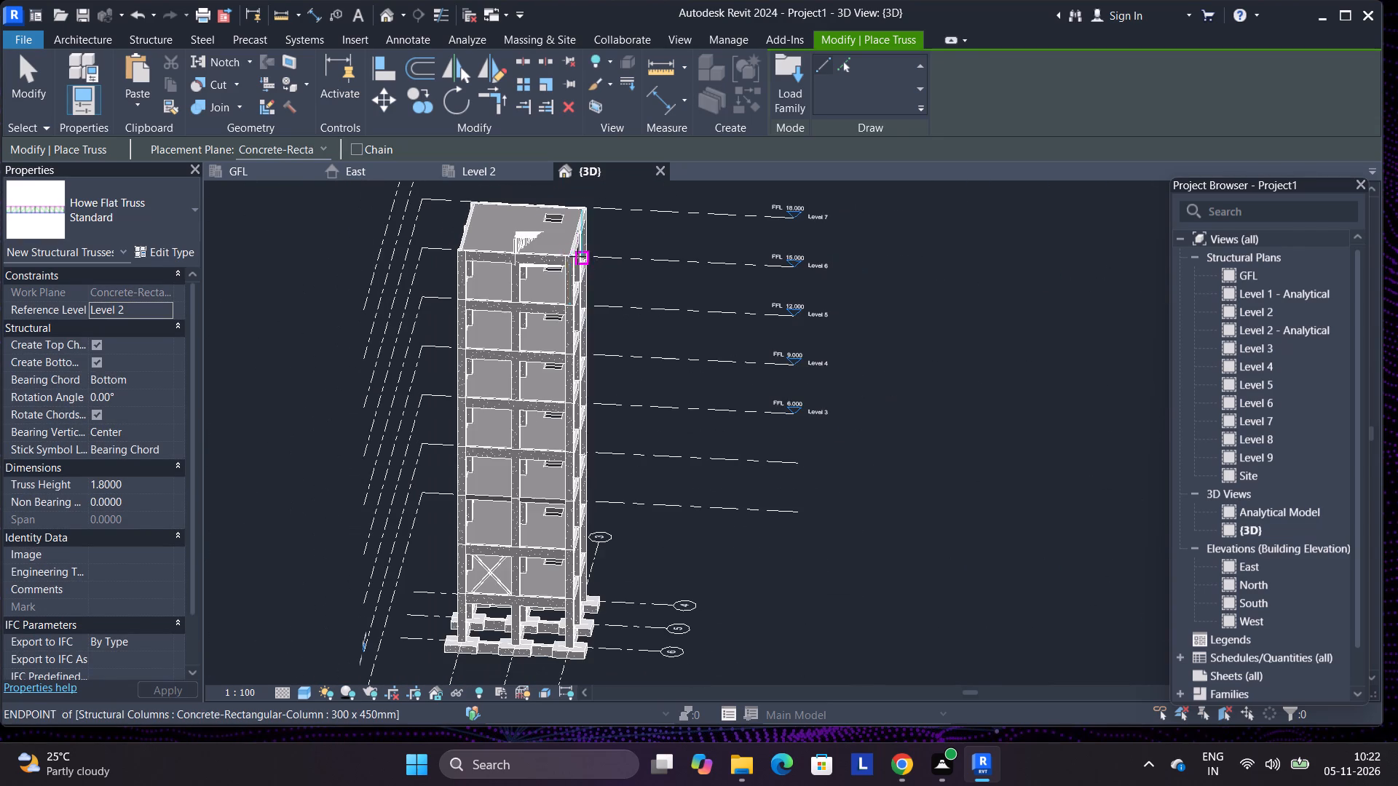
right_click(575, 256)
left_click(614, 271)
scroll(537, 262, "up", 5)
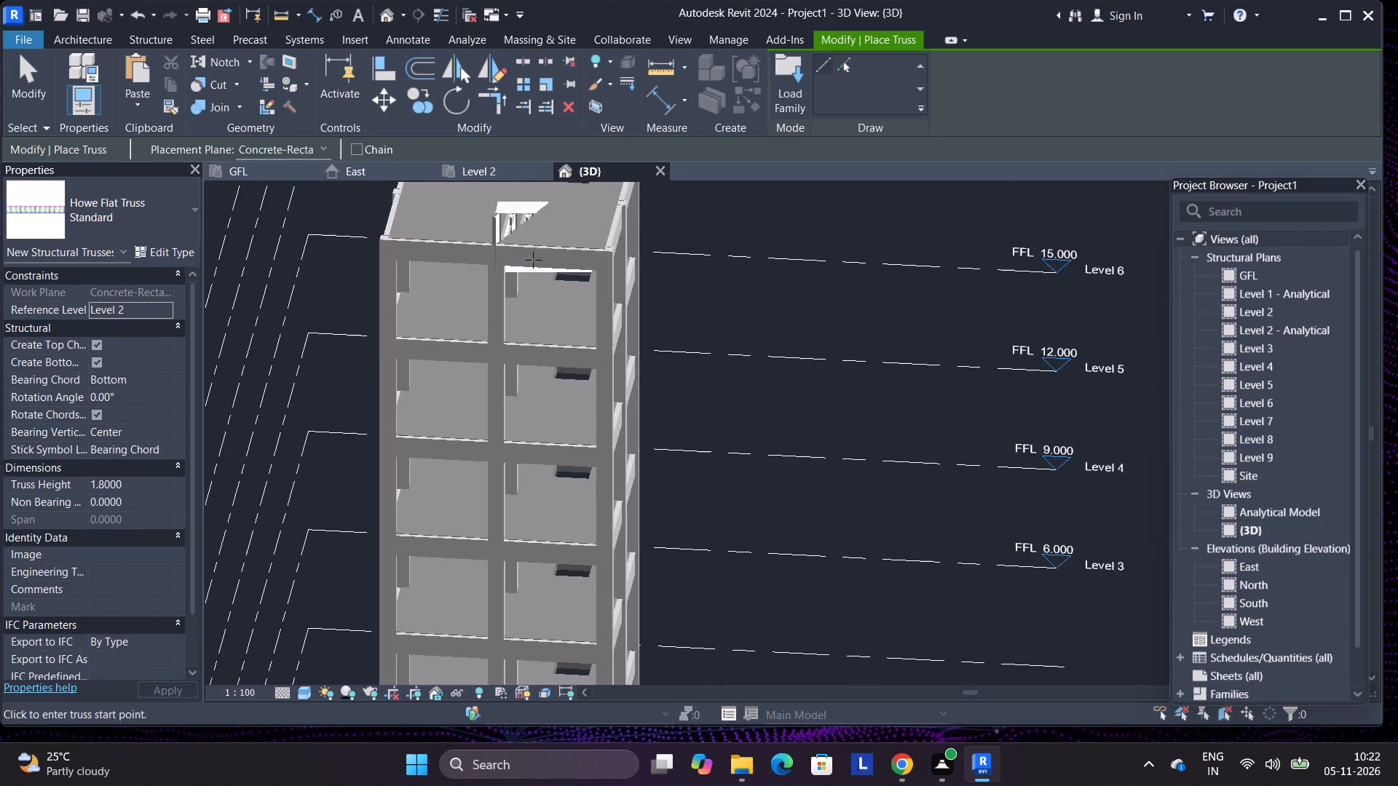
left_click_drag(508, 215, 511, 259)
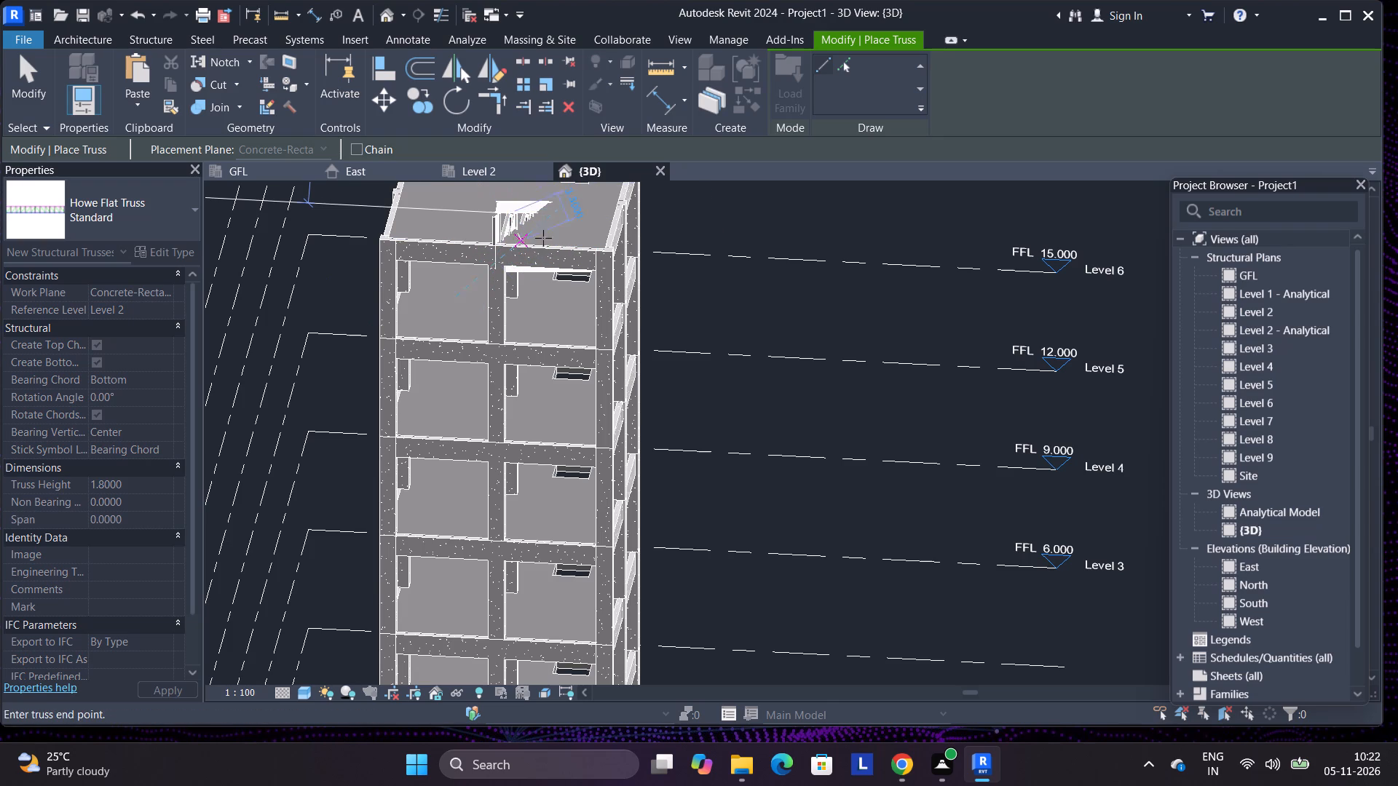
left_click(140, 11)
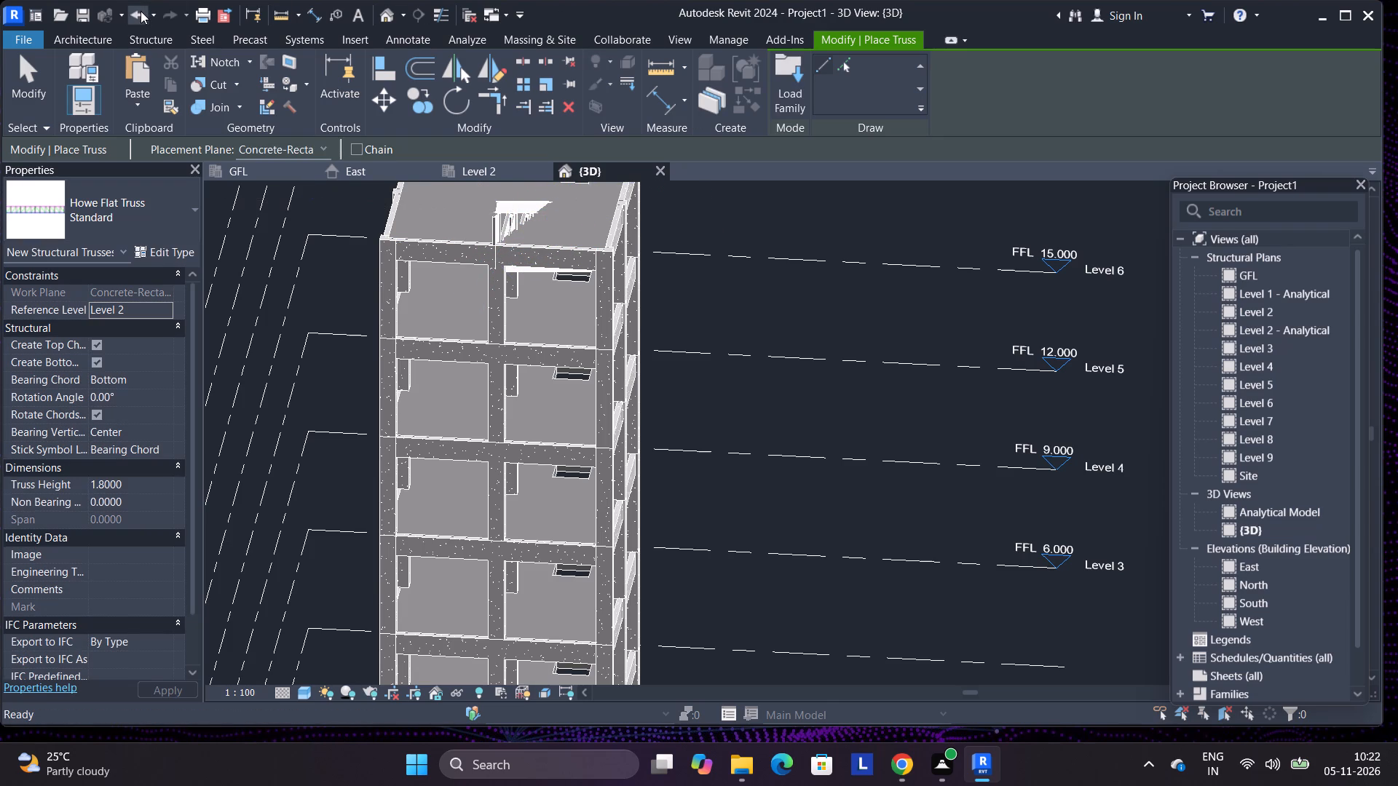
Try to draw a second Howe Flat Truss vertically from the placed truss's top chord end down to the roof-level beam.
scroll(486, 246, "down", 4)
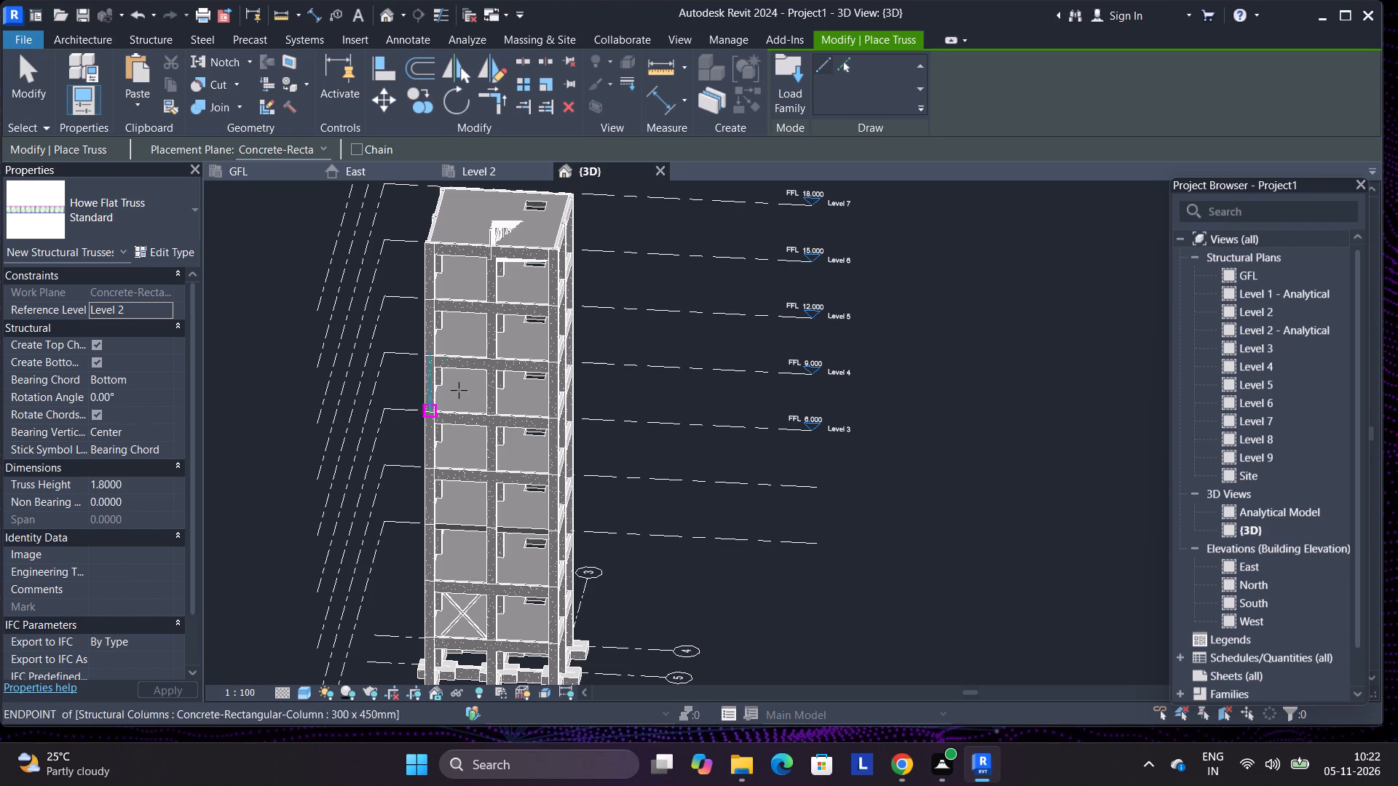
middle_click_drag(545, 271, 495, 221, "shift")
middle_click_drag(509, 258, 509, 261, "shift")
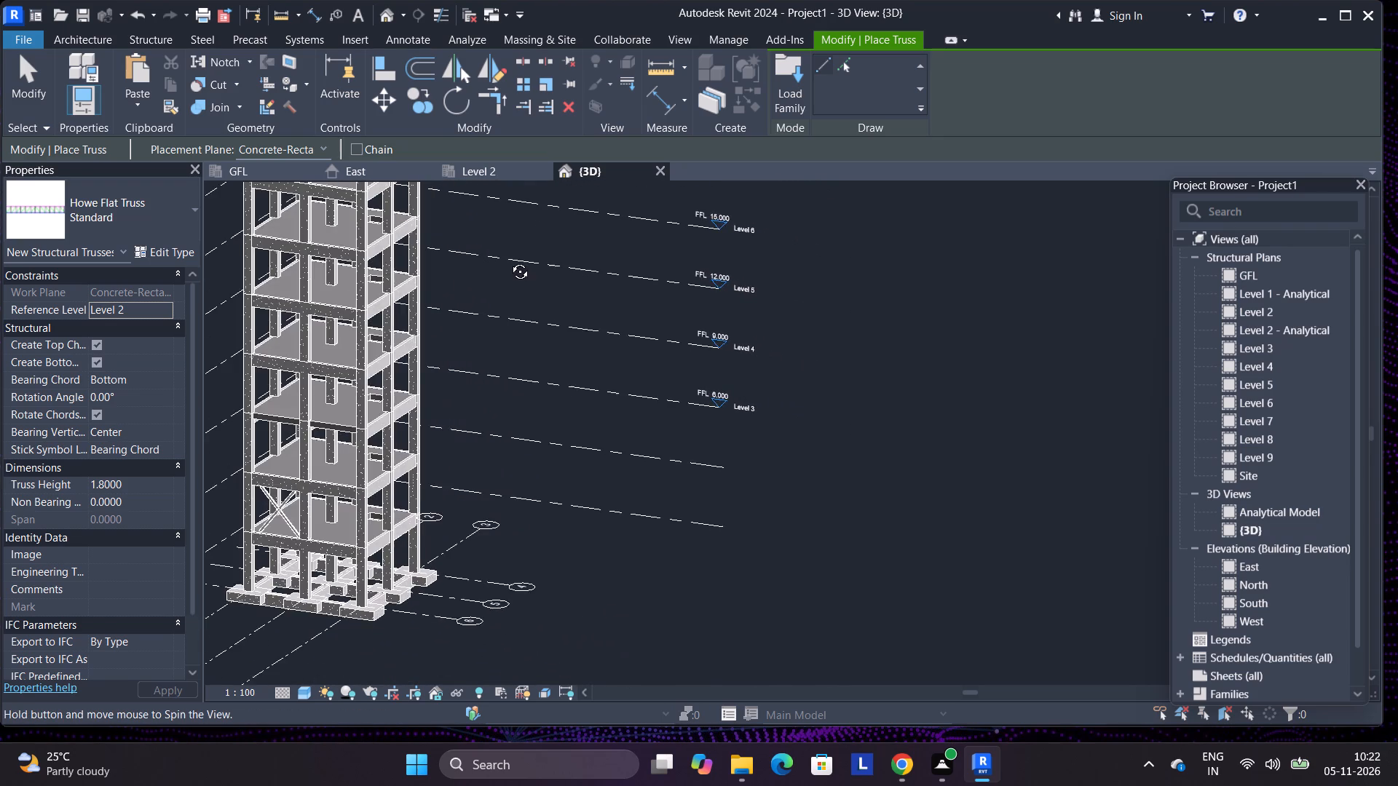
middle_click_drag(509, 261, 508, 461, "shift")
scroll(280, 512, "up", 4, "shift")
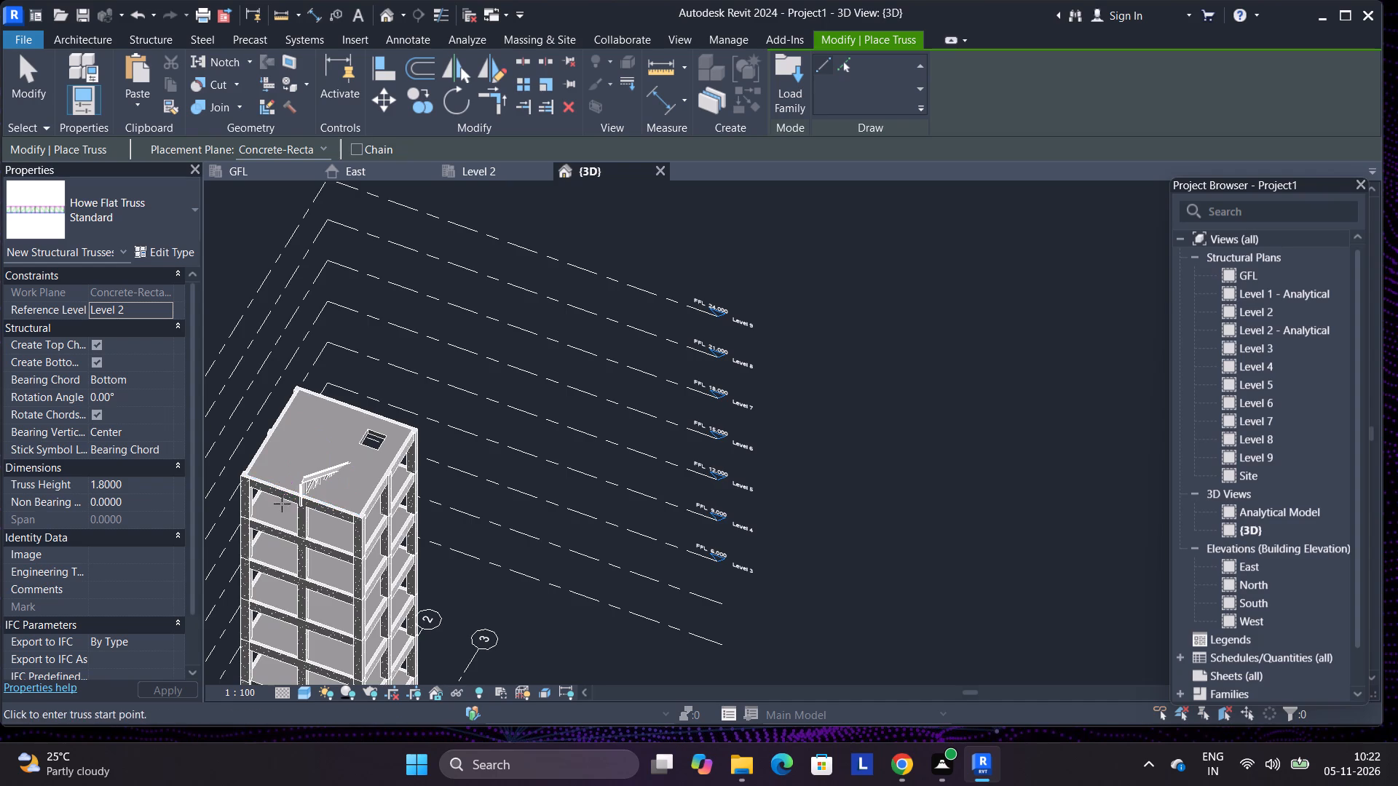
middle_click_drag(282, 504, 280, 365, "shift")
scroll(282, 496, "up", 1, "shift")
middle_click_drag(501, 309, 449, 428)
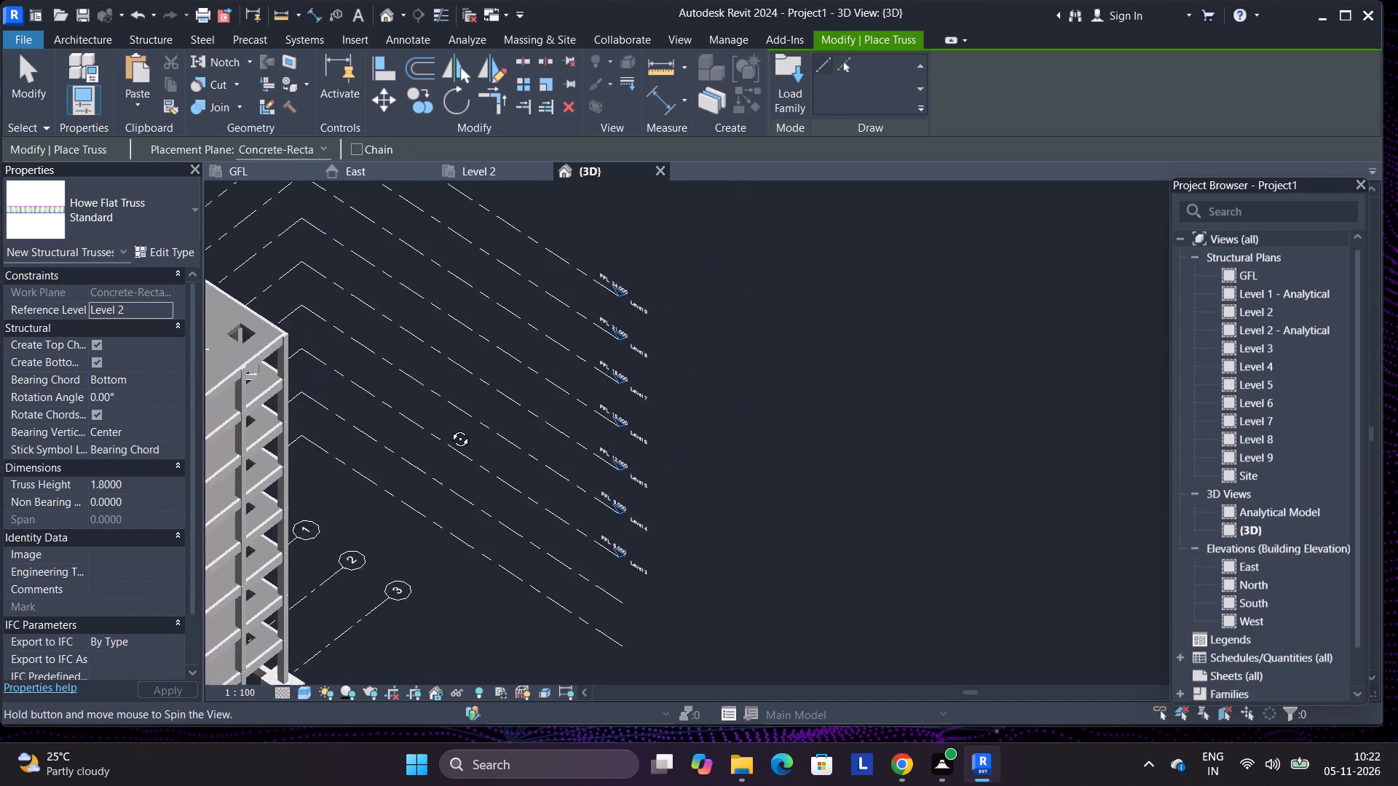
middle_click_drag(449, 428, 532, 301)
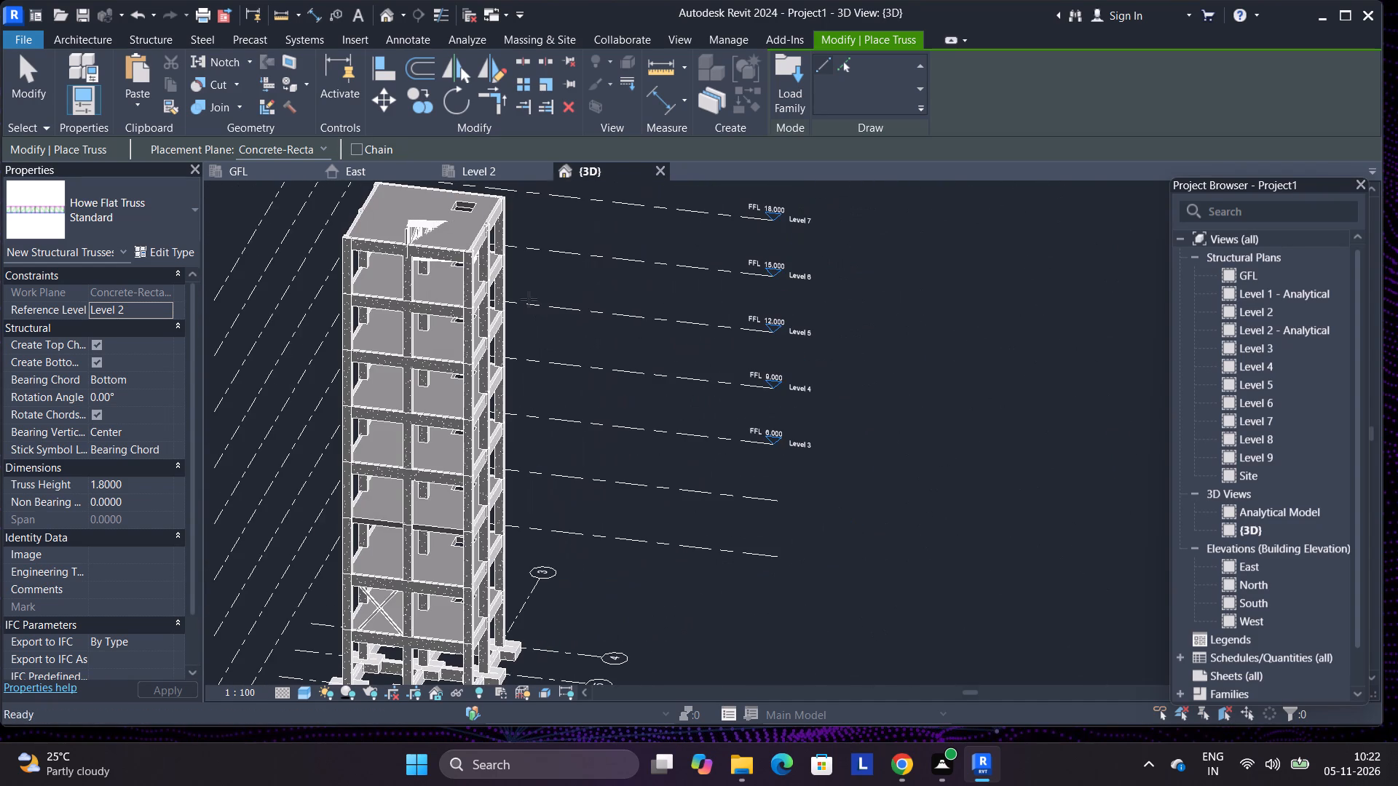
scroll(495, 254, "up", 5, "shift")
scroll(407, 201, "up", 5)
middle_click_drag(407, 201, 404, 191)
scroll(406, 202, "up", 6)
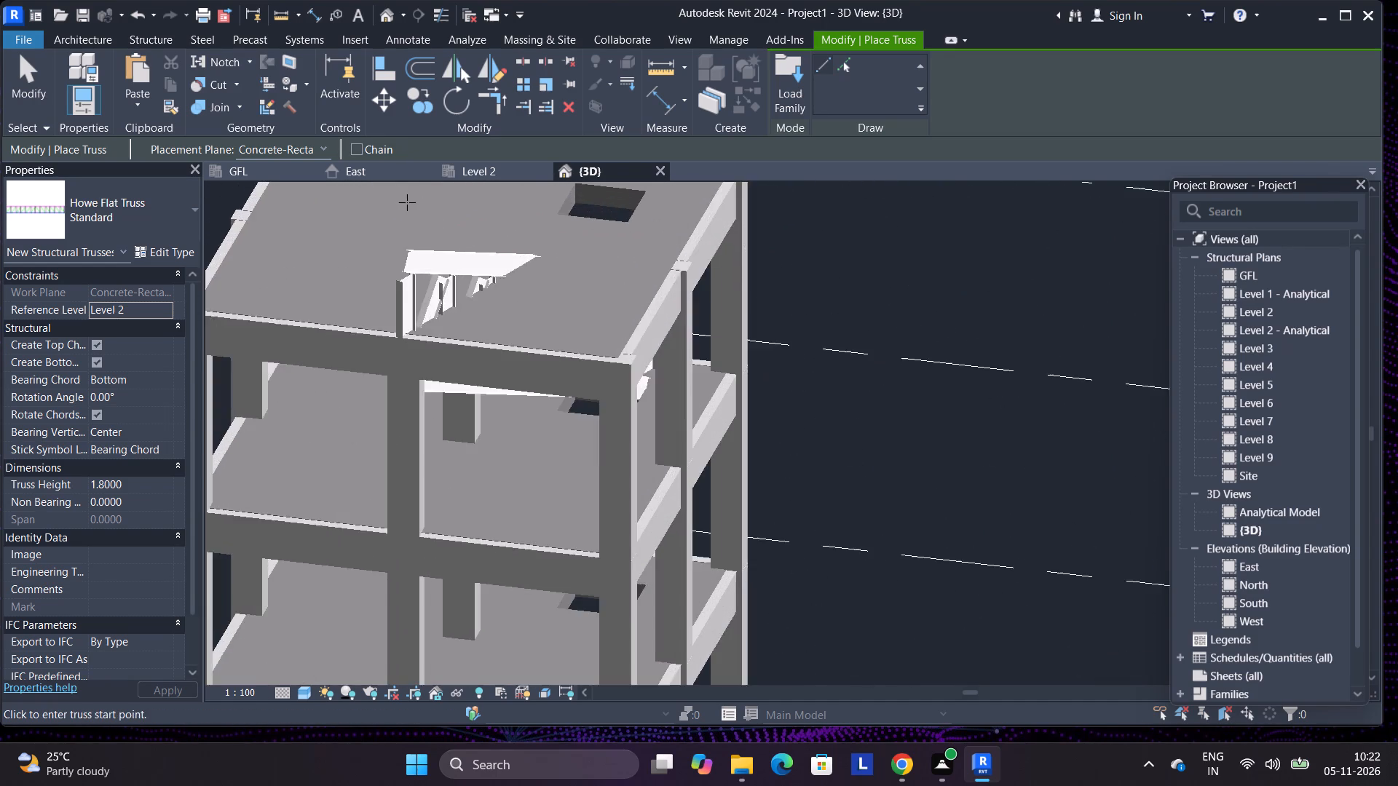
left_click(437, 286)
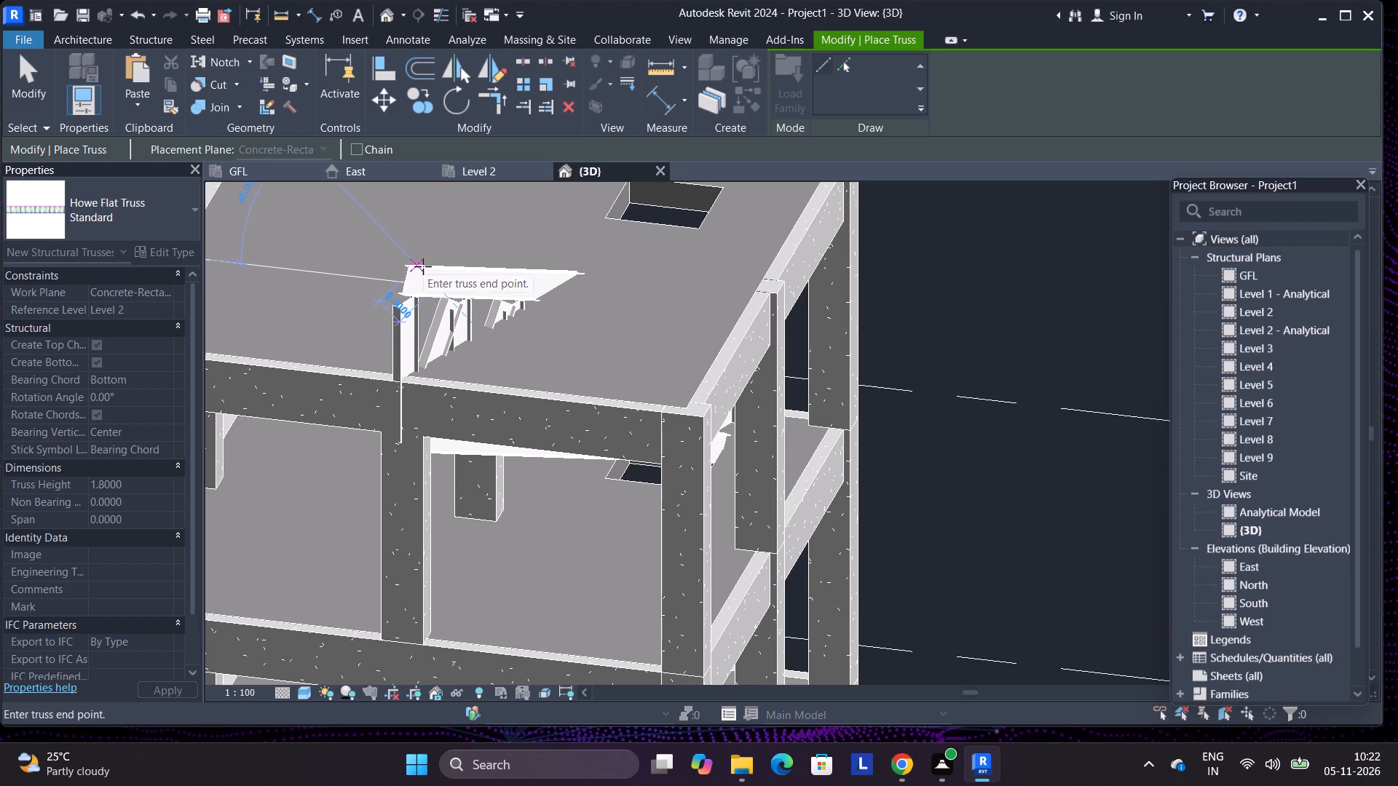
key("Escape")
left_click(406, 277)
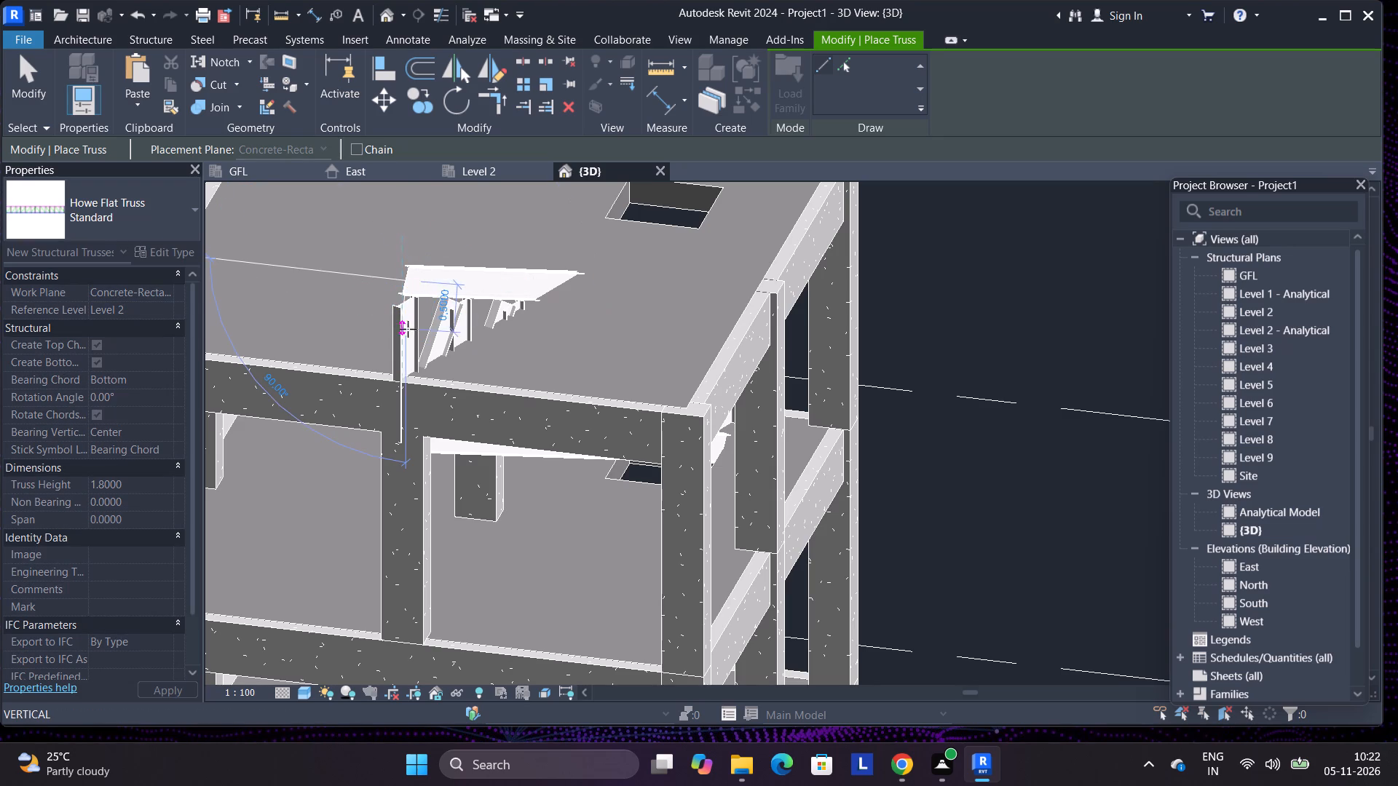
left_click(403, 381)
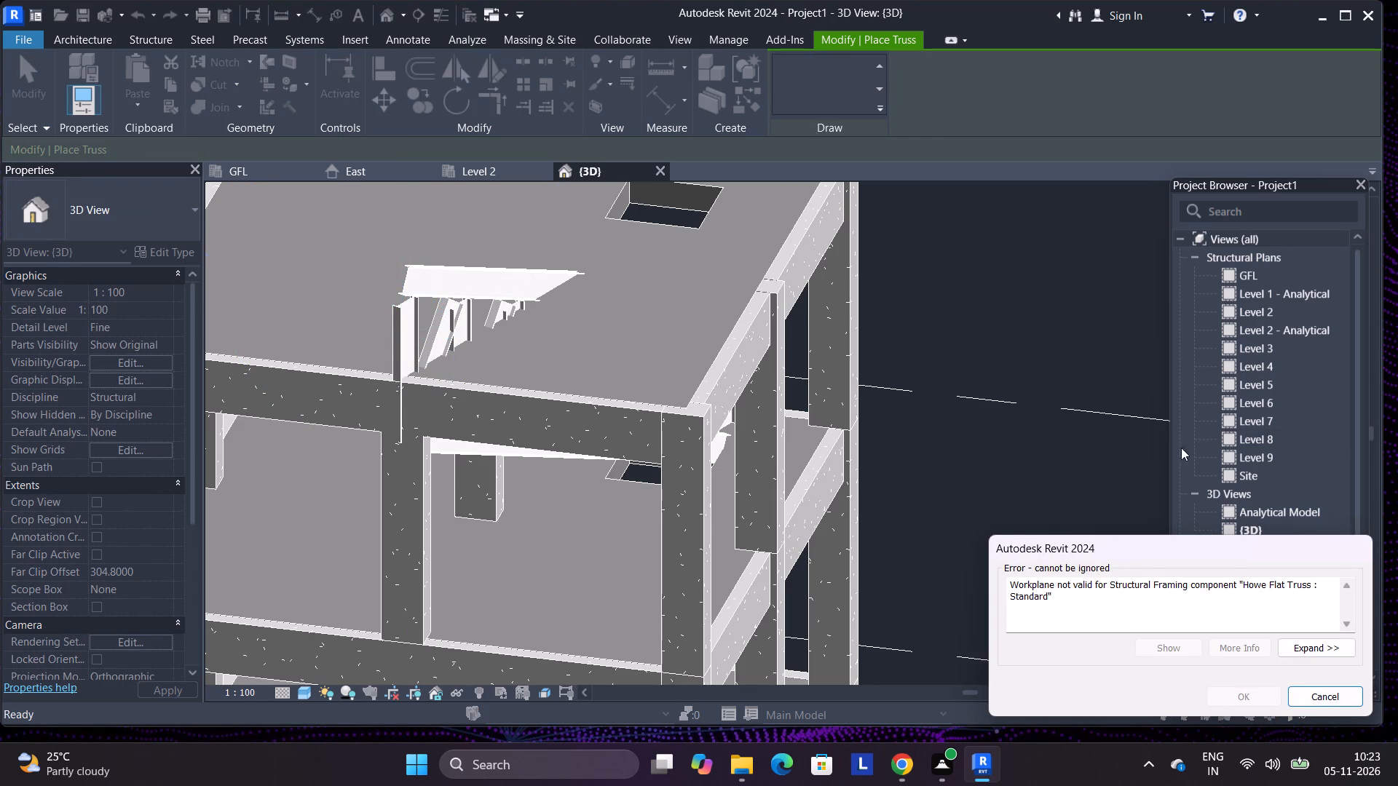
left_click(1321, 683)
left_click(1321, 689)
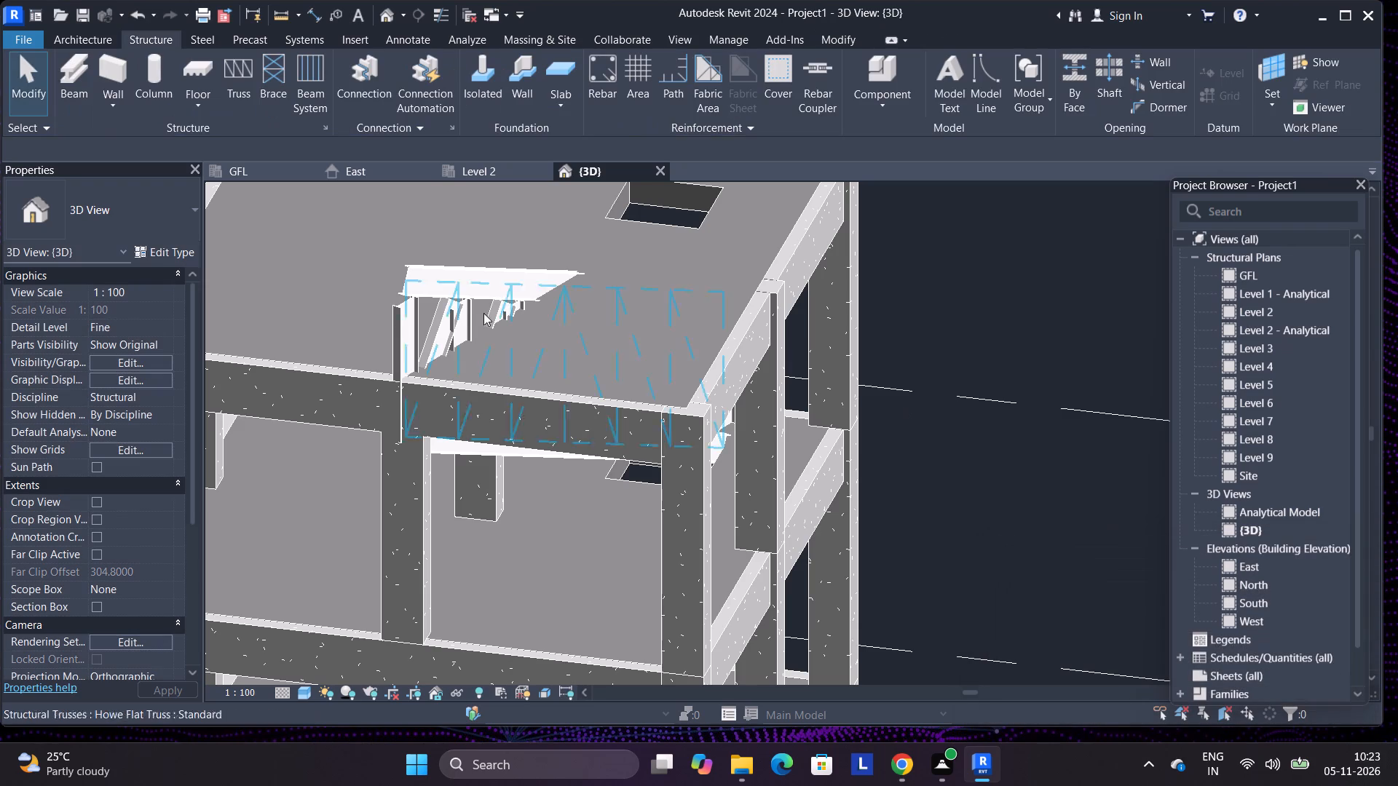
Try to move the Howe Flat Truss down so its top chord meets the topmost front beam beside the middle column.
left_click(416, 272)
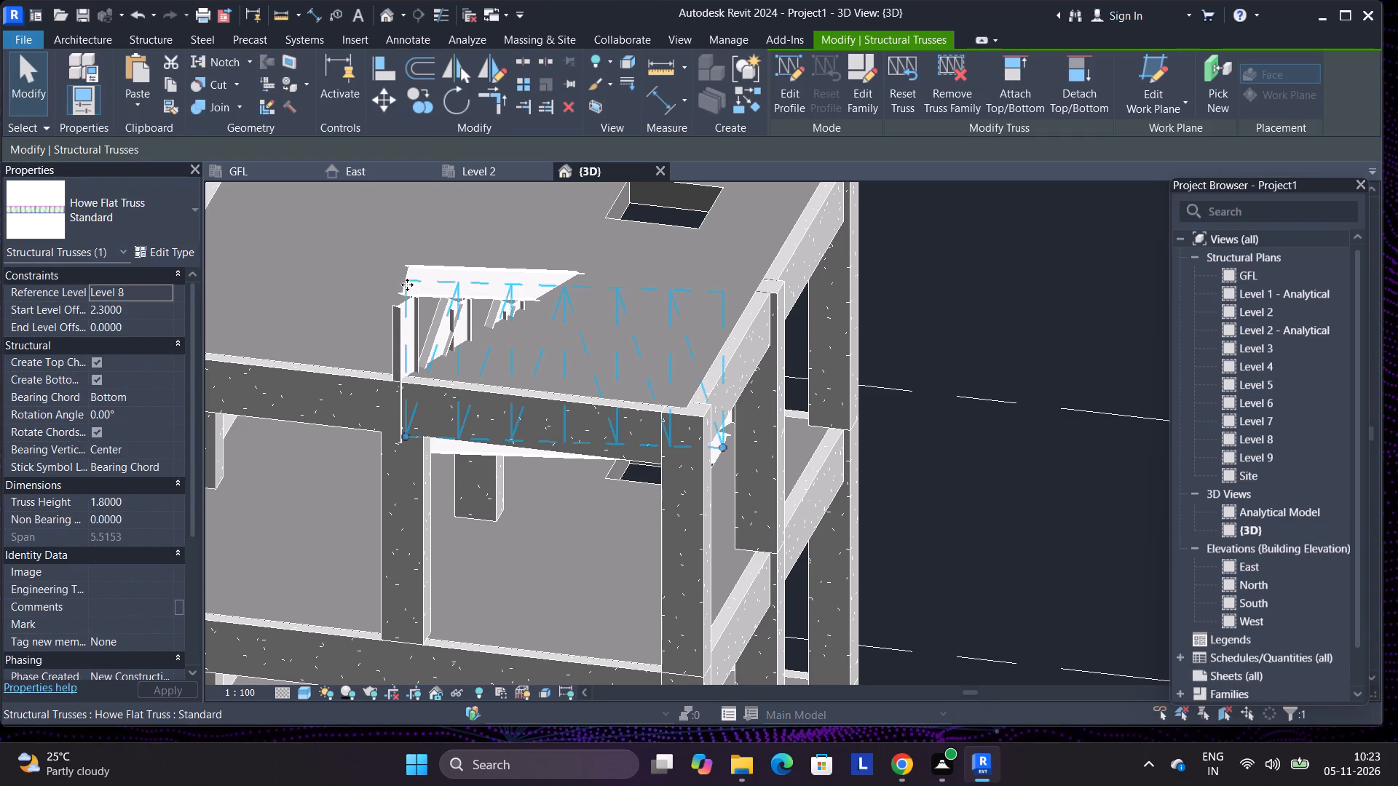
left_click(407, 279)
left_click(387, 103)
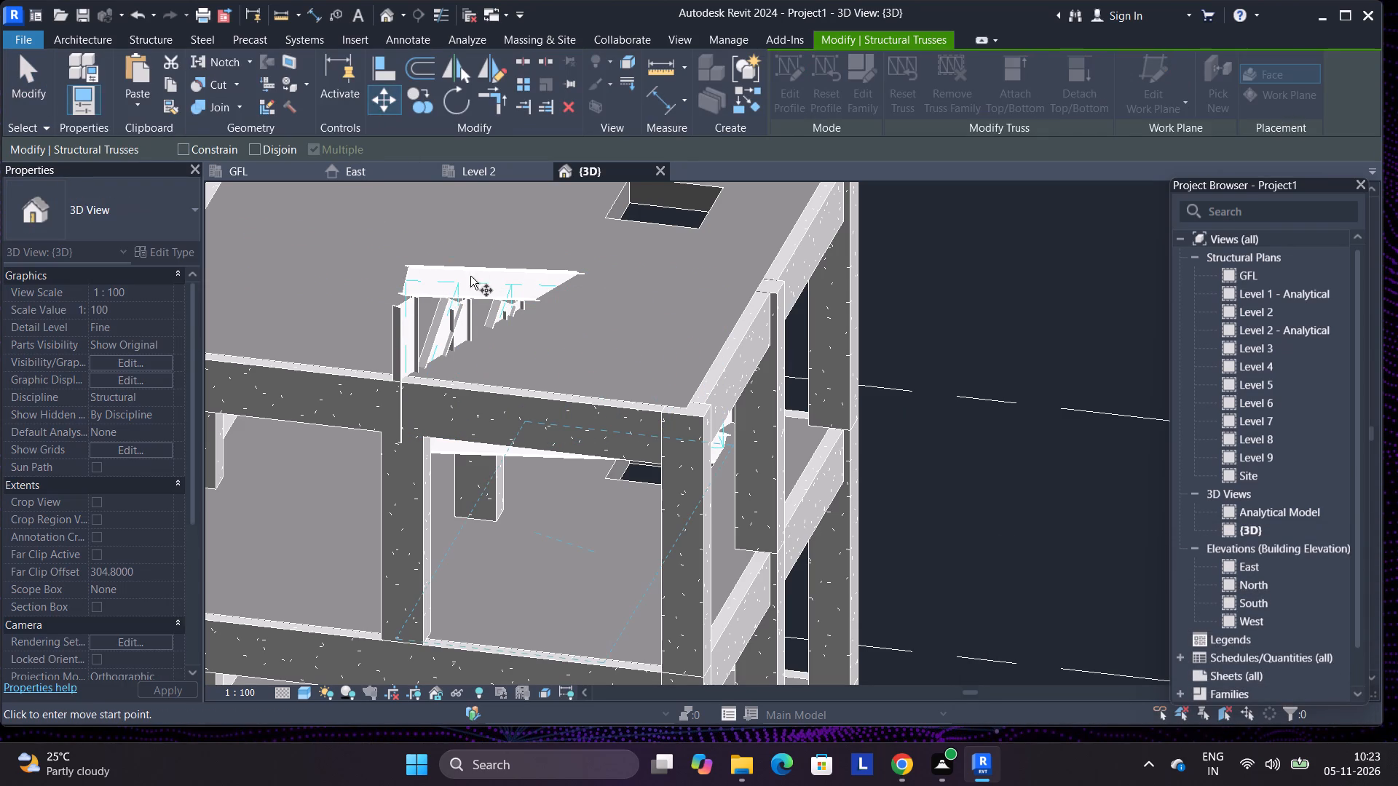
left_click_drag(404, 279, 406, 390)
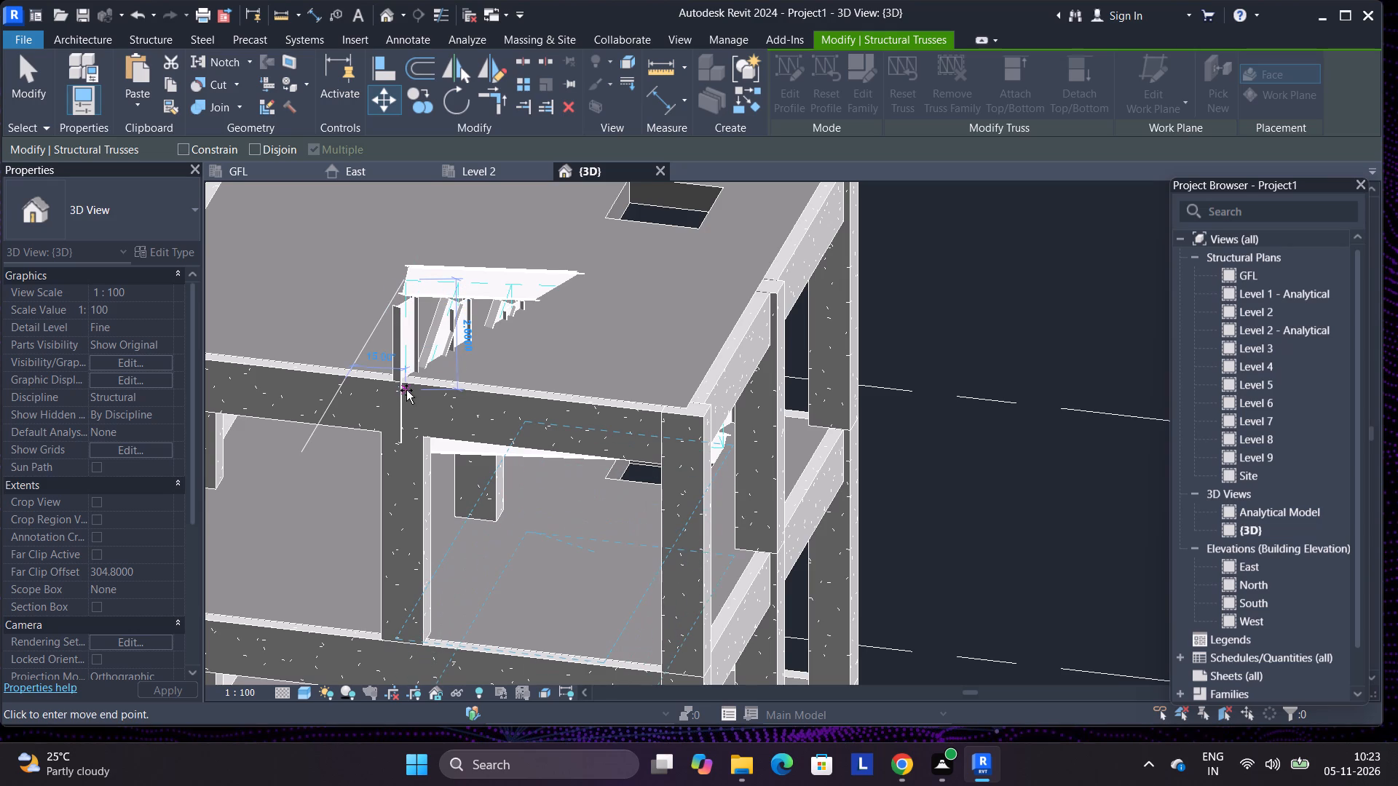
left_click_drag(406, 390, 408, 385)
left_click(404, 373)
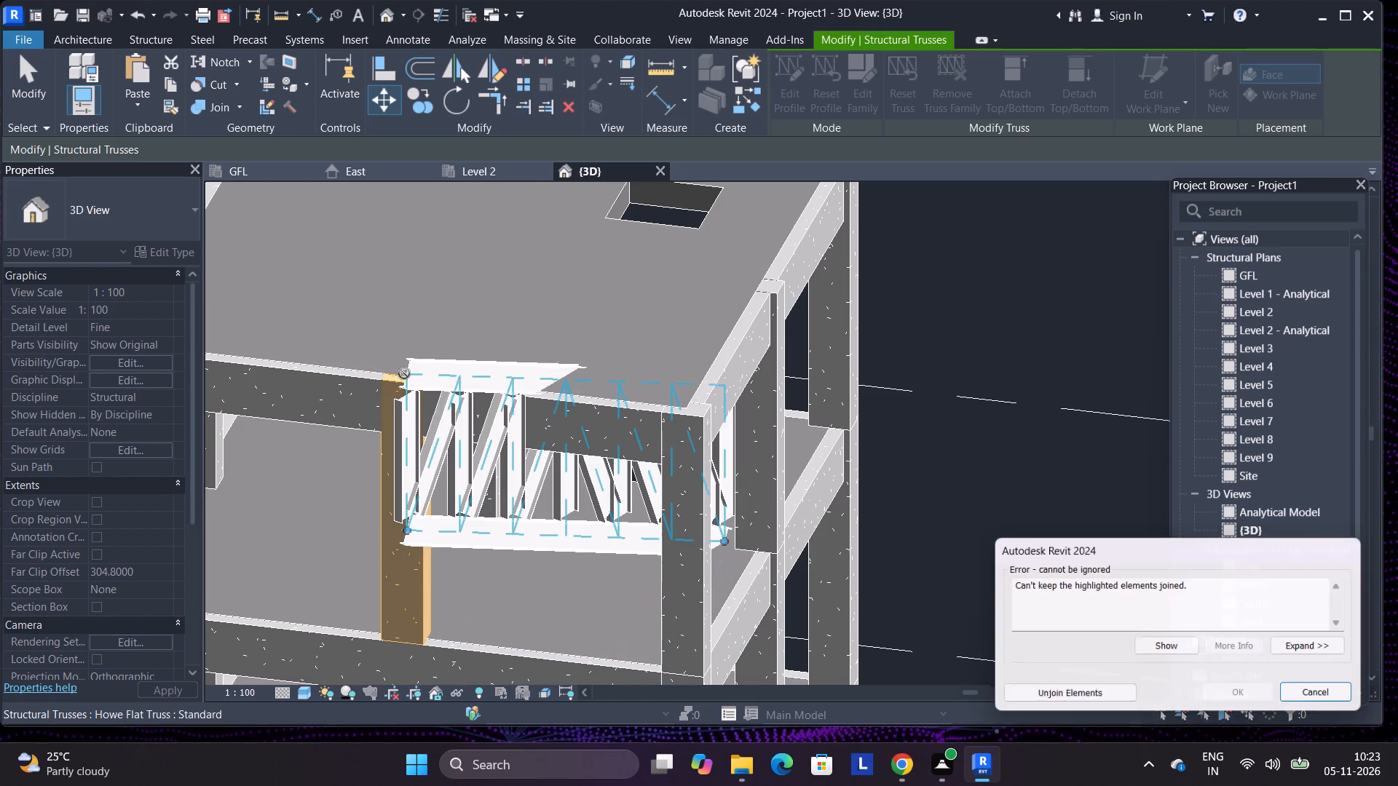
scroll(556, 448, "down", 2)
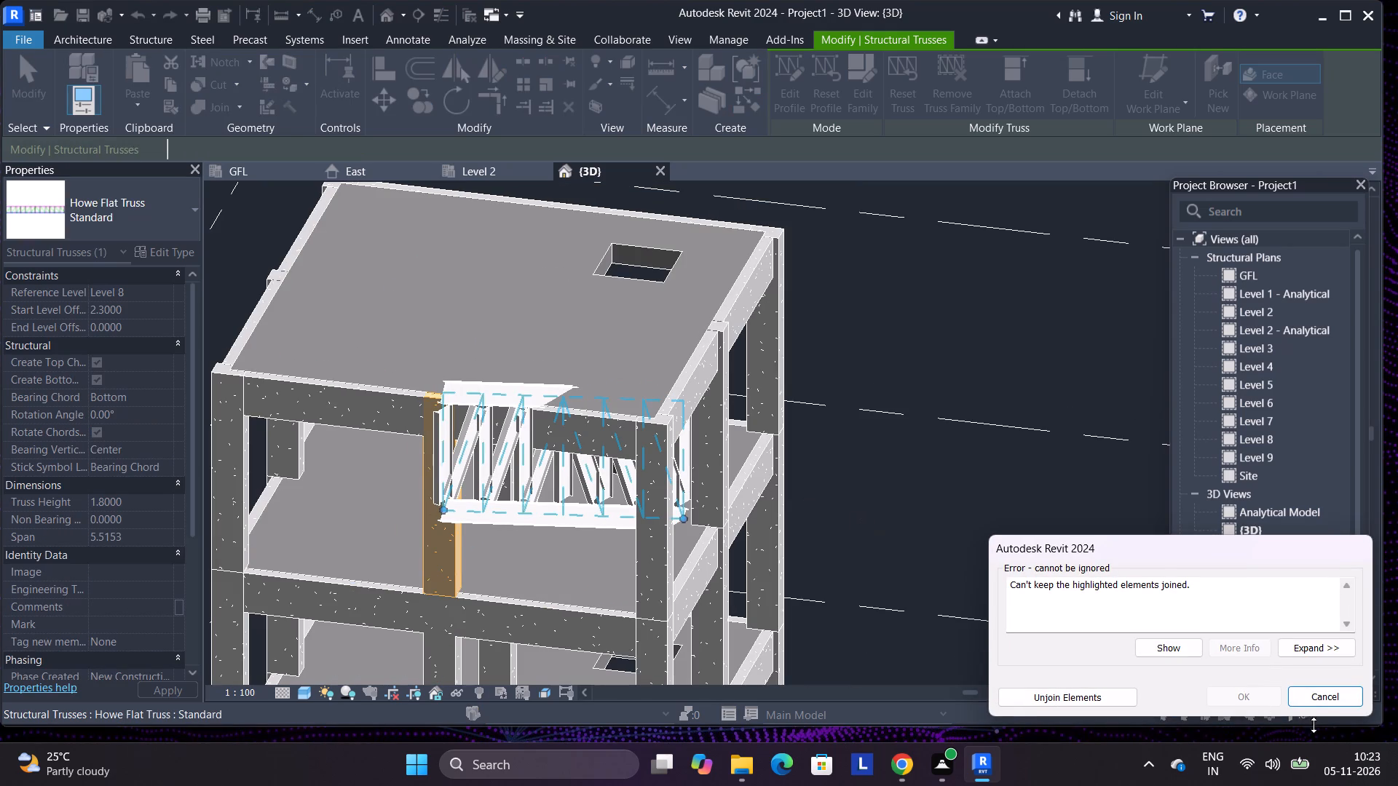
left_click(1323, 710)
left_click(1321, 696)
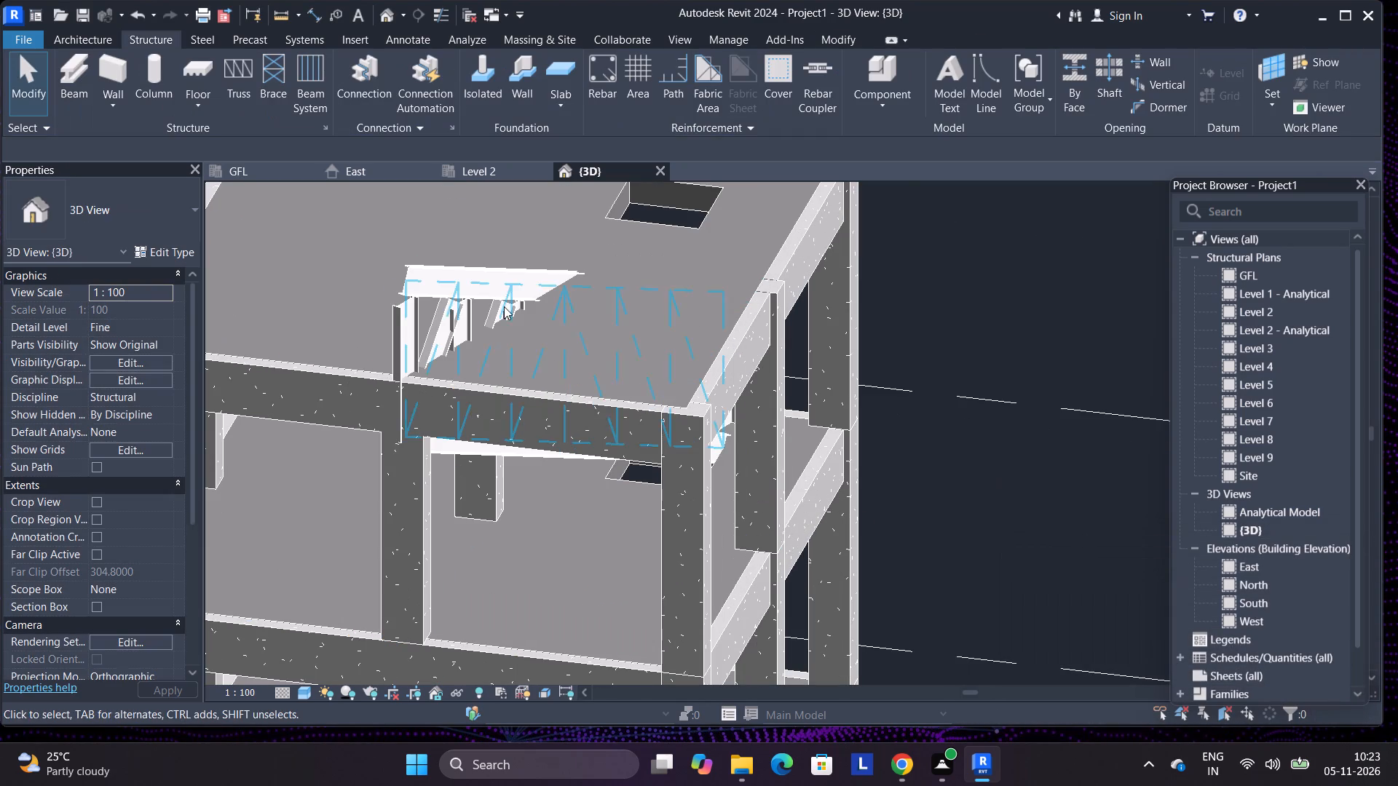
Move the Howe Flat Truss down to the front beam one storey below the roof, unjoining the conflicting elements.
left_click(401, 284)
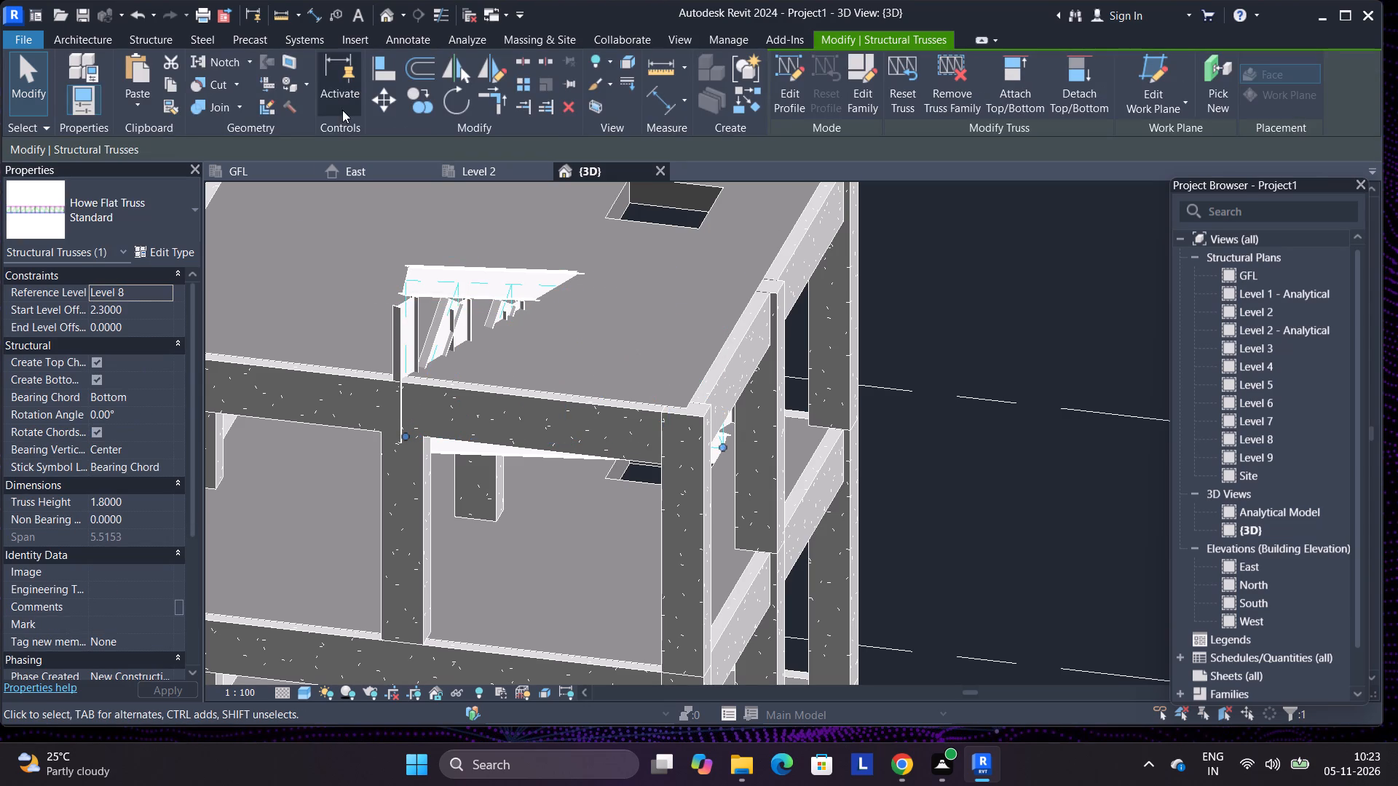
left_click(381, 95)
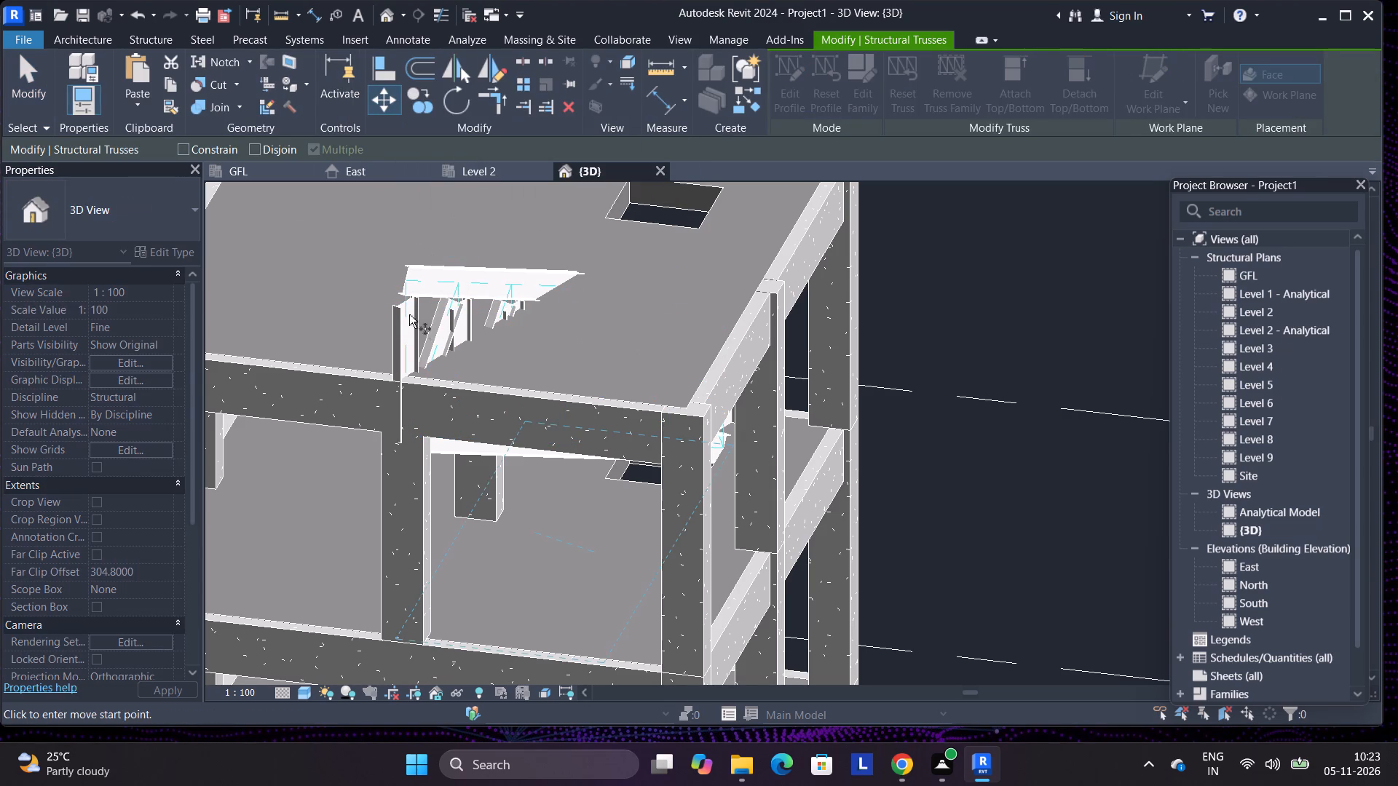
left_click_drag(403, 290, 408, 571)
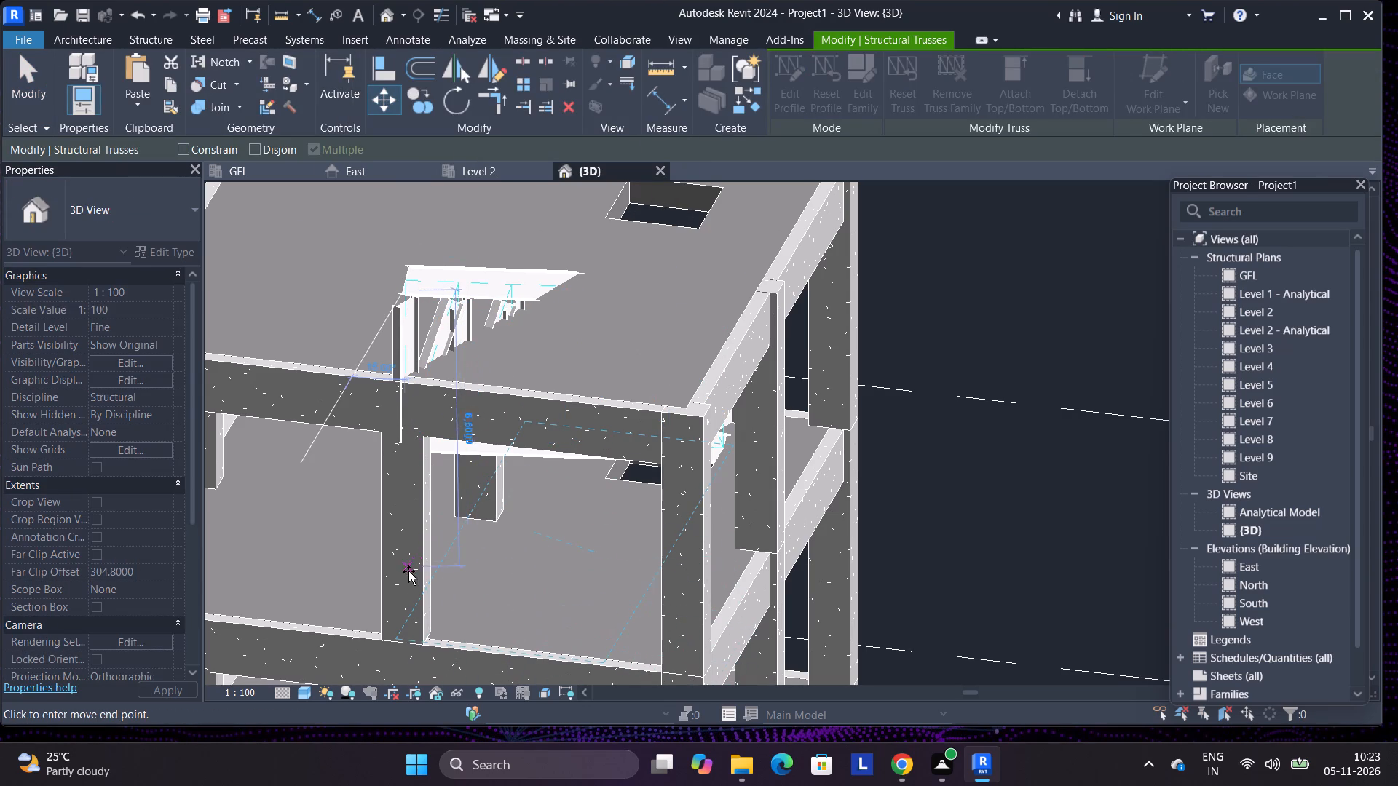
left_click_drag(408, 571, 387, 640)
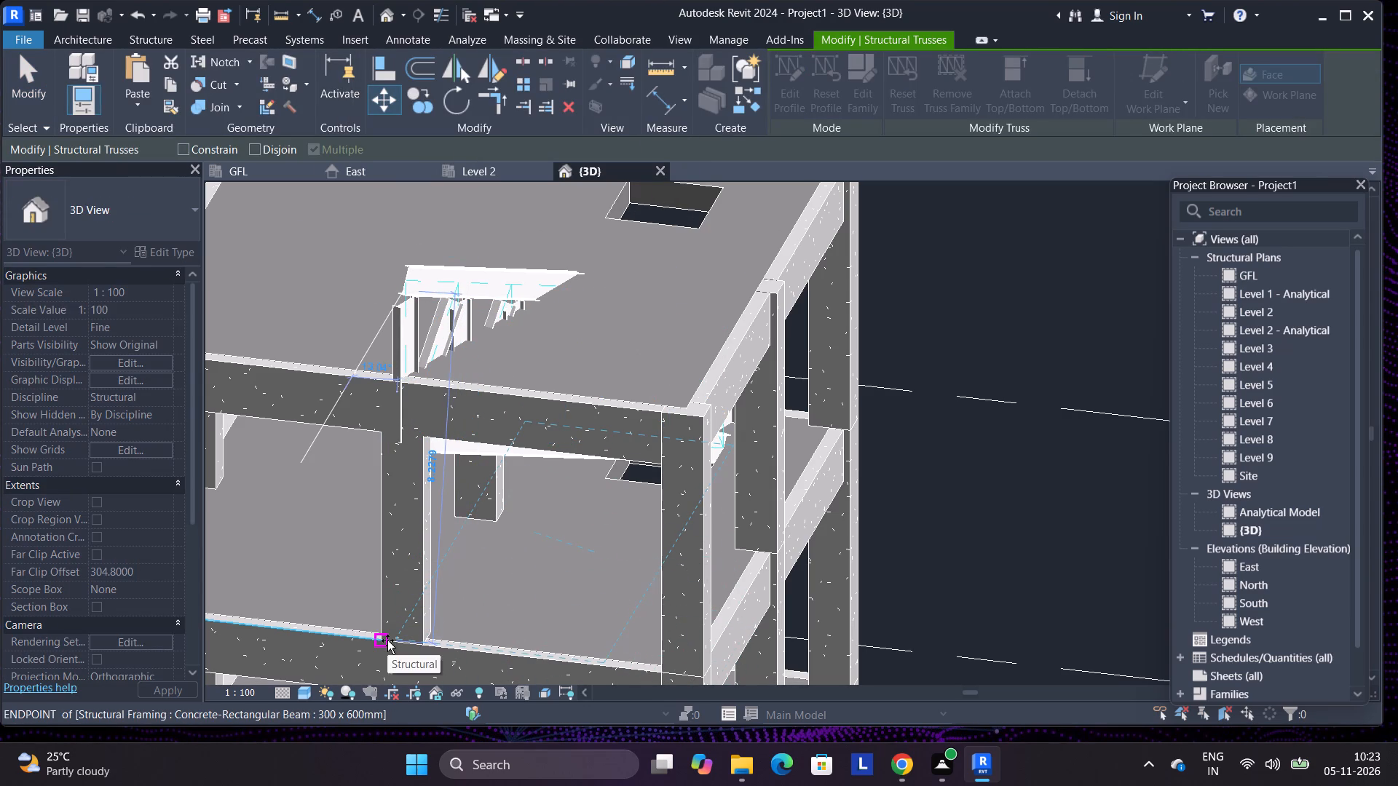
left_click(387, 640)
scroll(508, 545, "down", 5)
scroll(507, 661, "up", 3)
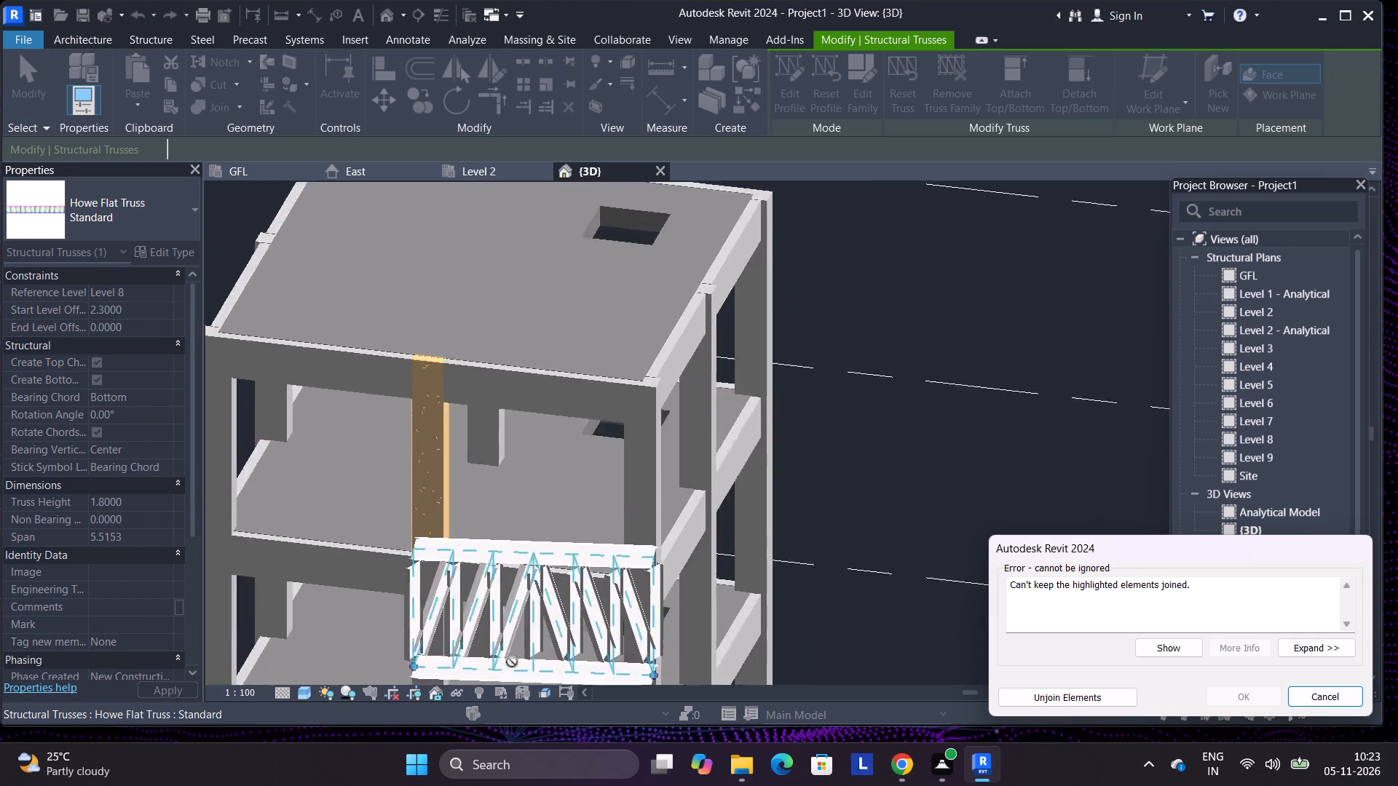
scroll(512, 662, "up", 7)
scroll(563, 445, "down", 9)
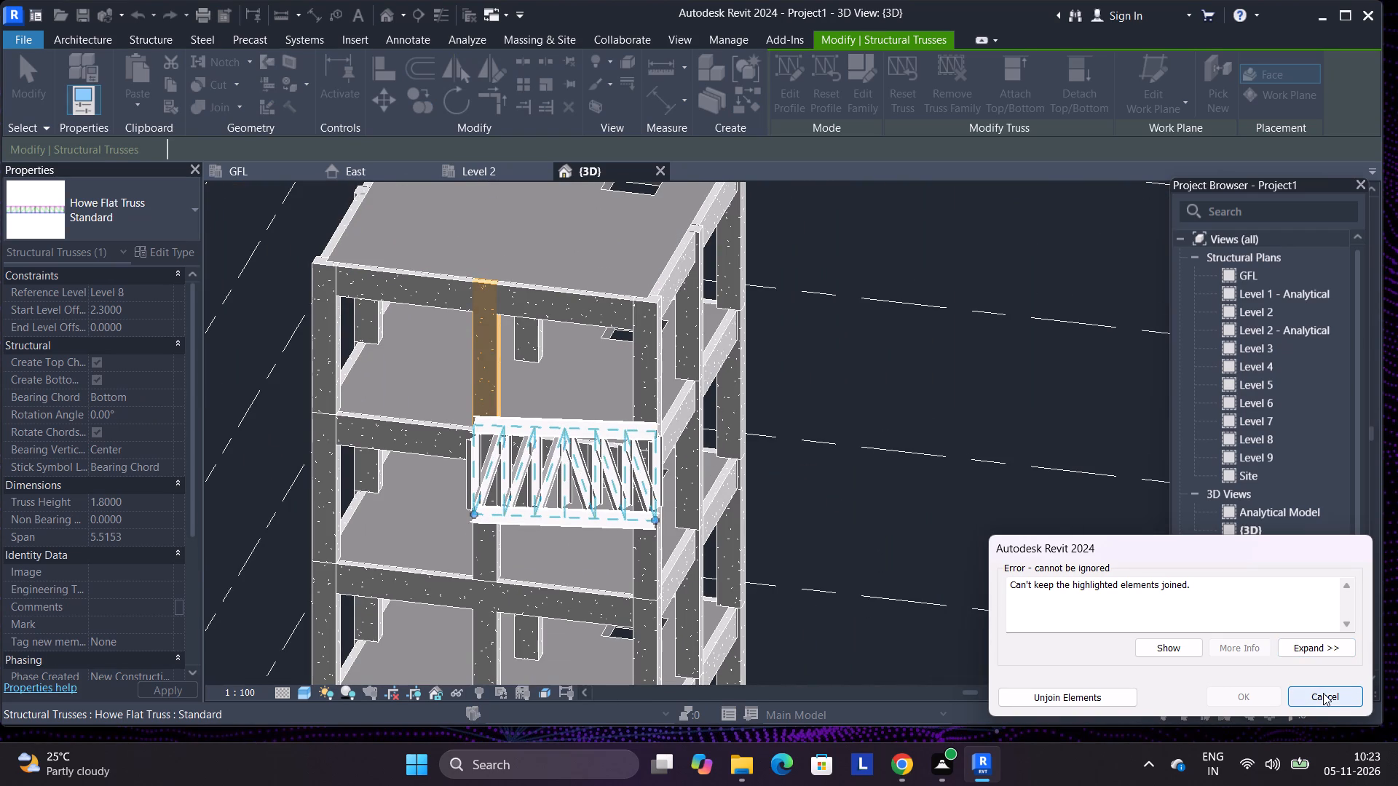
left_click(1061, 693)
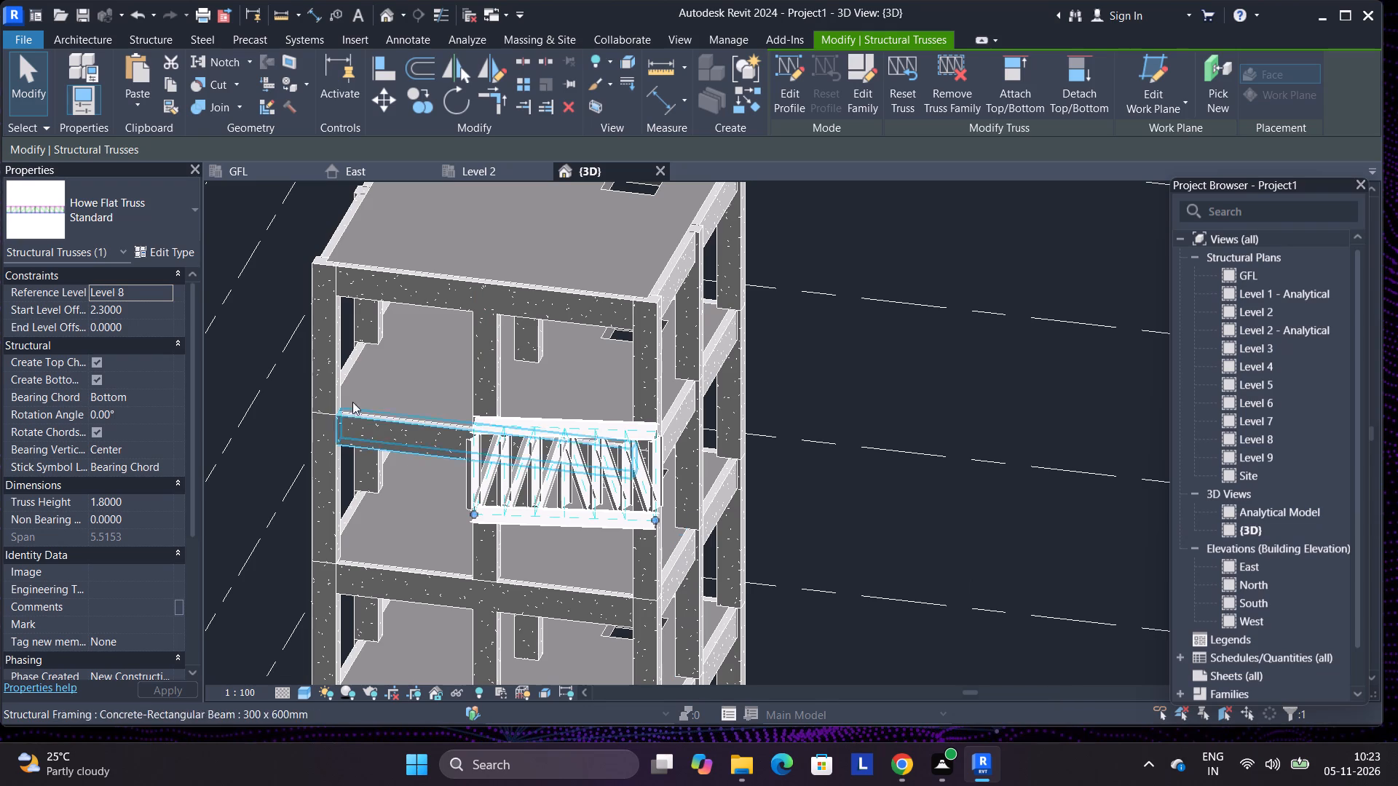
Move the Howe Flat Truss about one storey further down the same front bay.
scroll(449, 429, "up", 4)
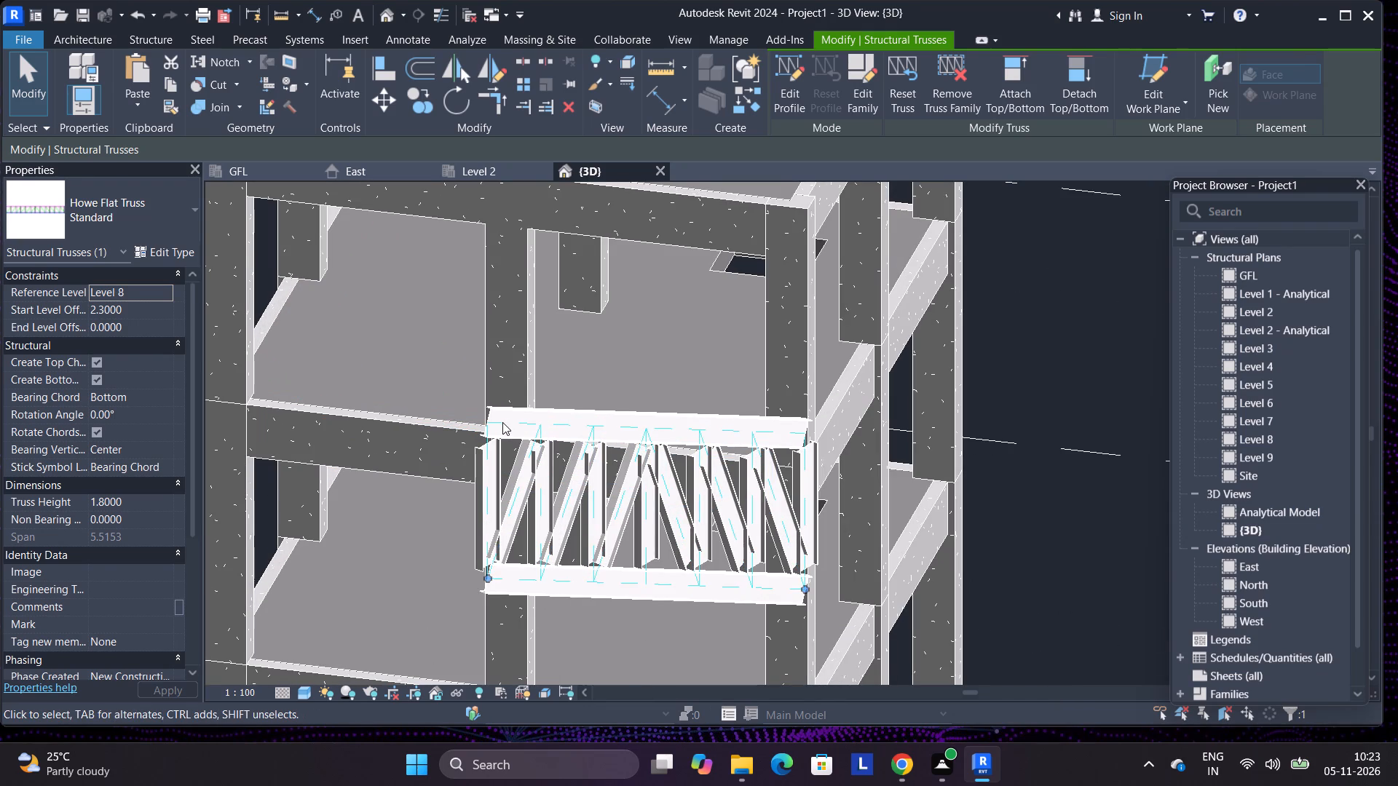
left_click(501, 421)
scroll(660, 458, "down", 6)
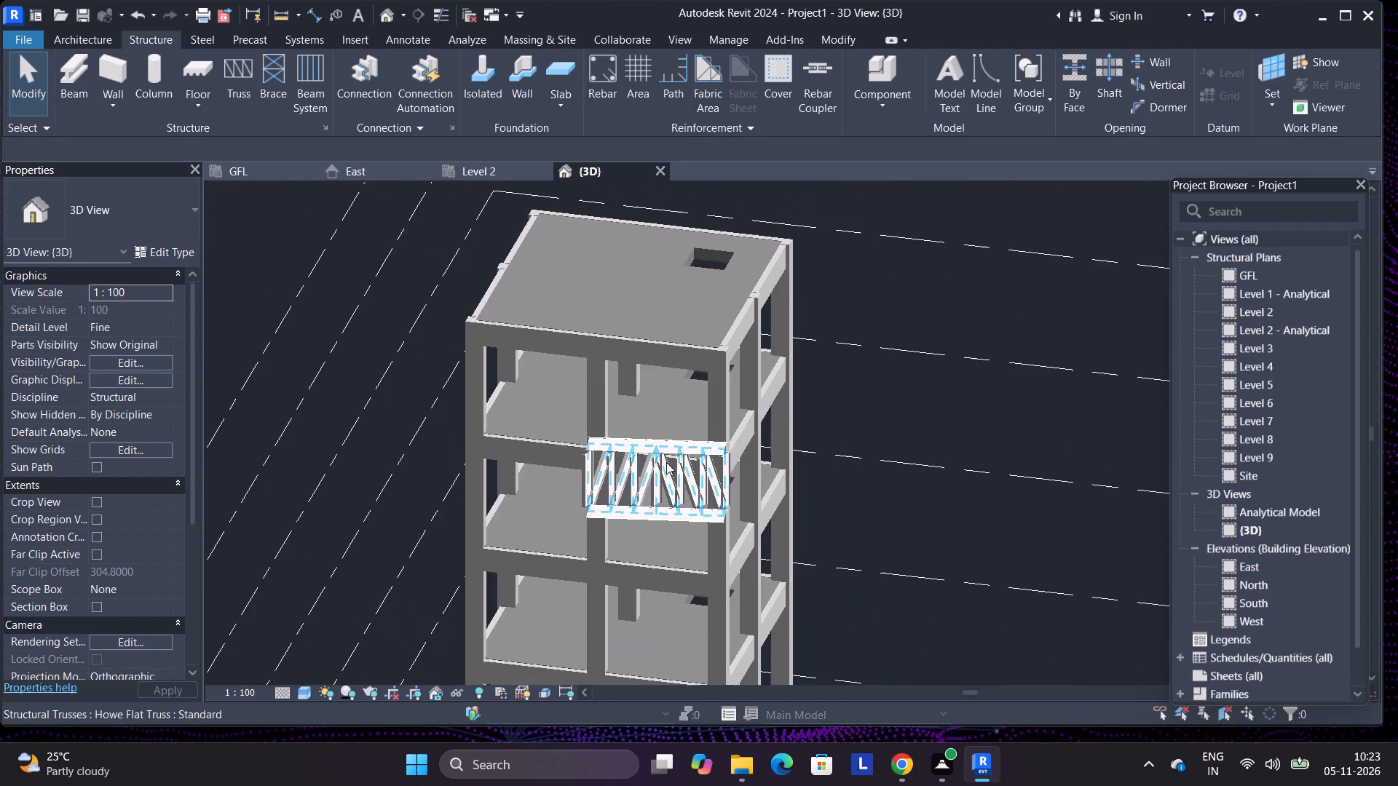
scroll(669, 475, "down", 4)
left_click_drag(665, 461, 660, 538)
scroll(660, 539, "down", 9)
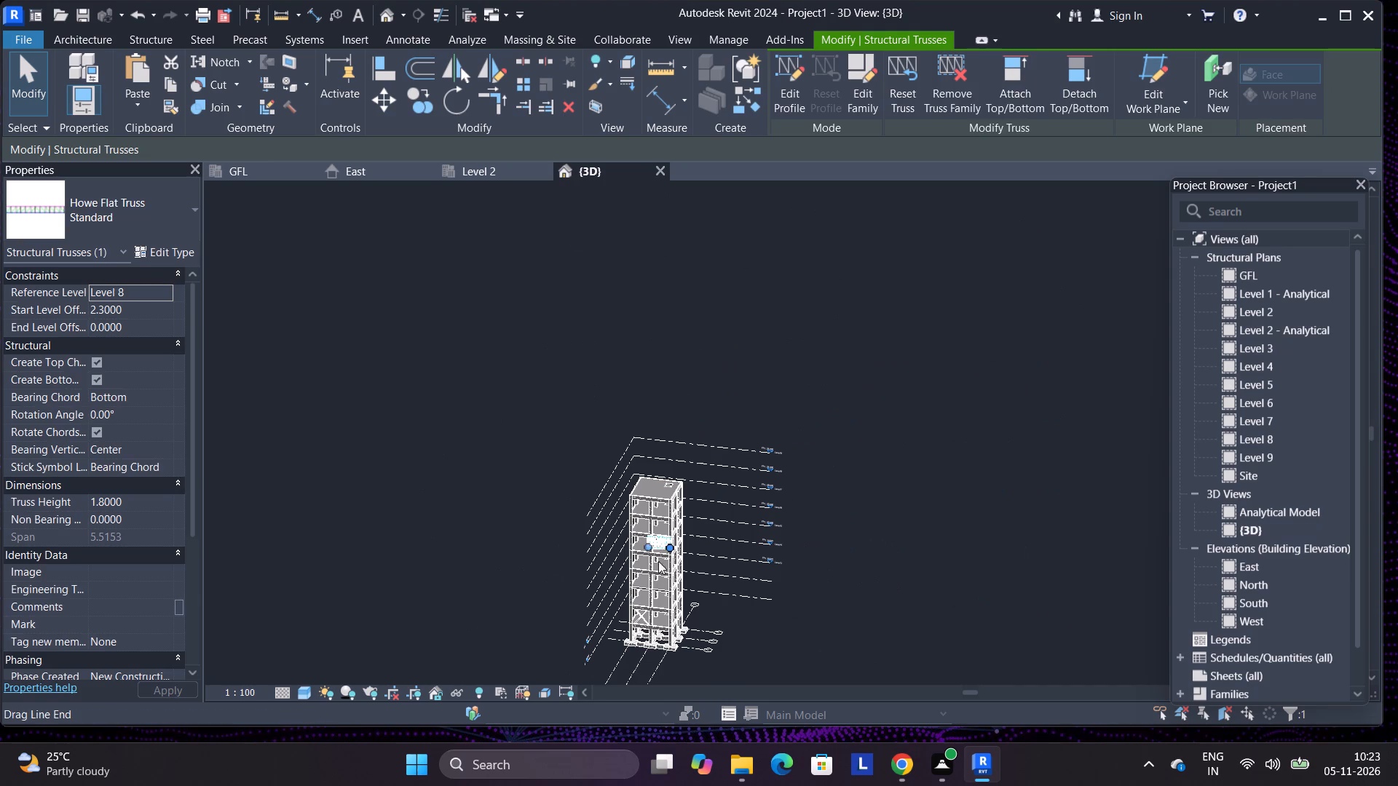
Move the 300 x 600mm concrete front beam down to just above the crossed bracing, unjoining its connected elements.
left_click_drag(658, 579, 661, 617)
scroll(648, 589, "up", 4)
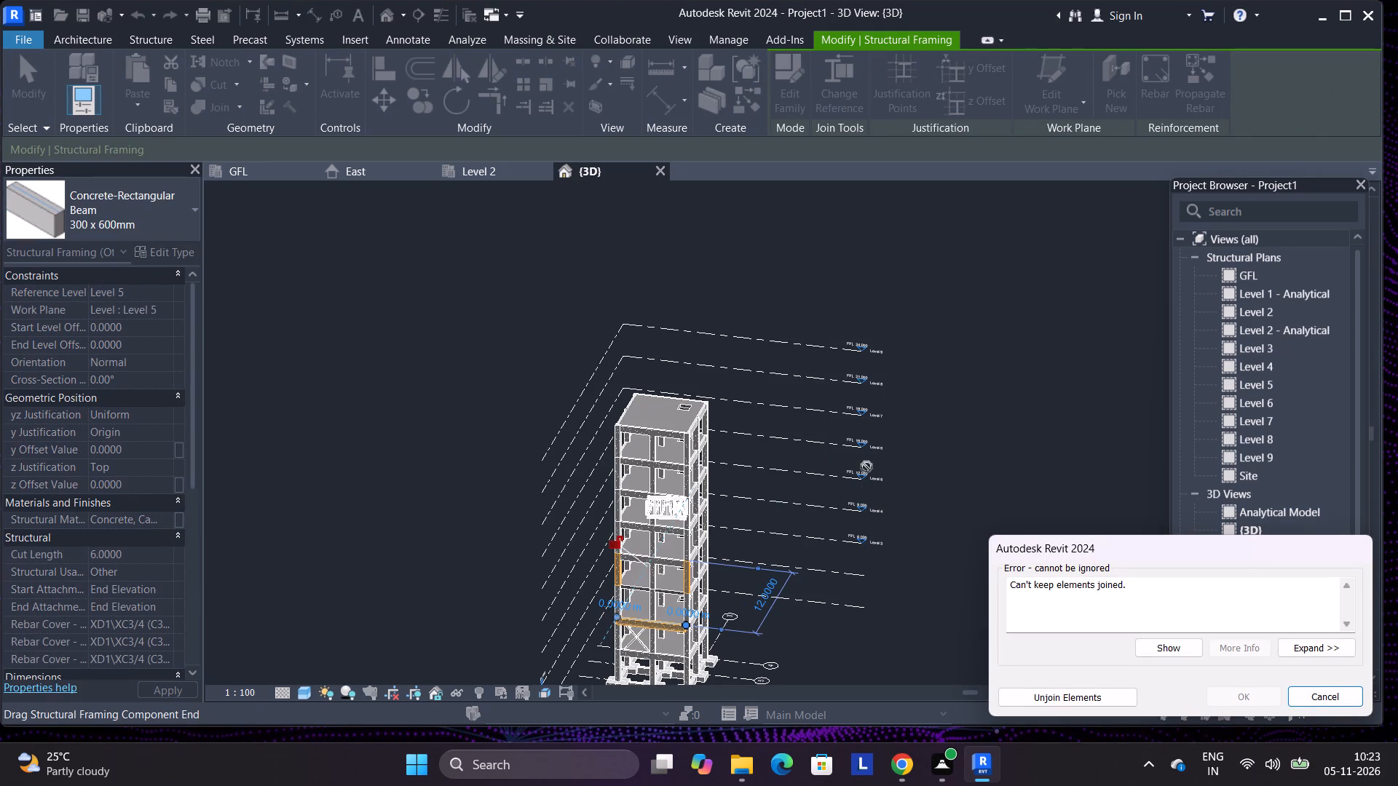
left_click(1052, 520)
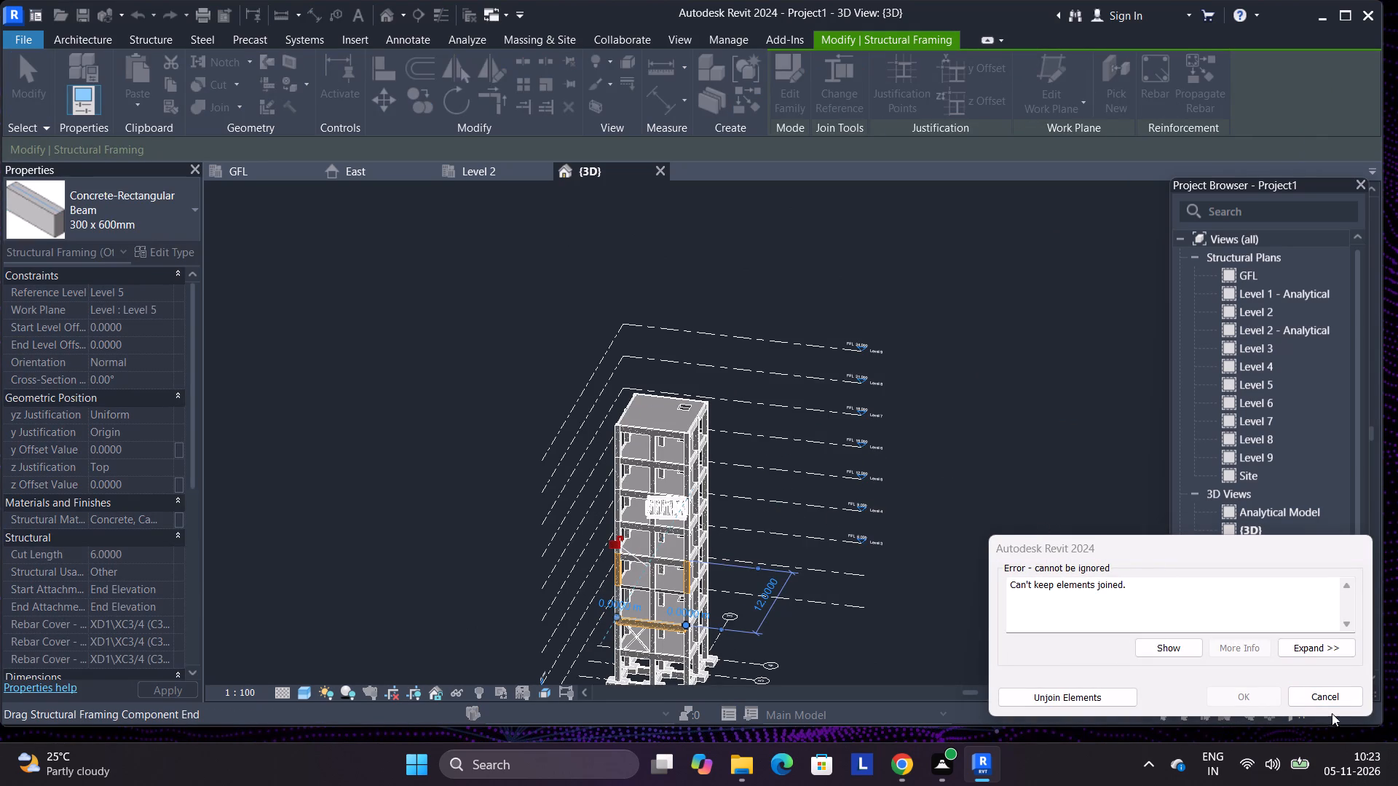
left_click(1056, 693)
scroll(618, 538, "up", 5)
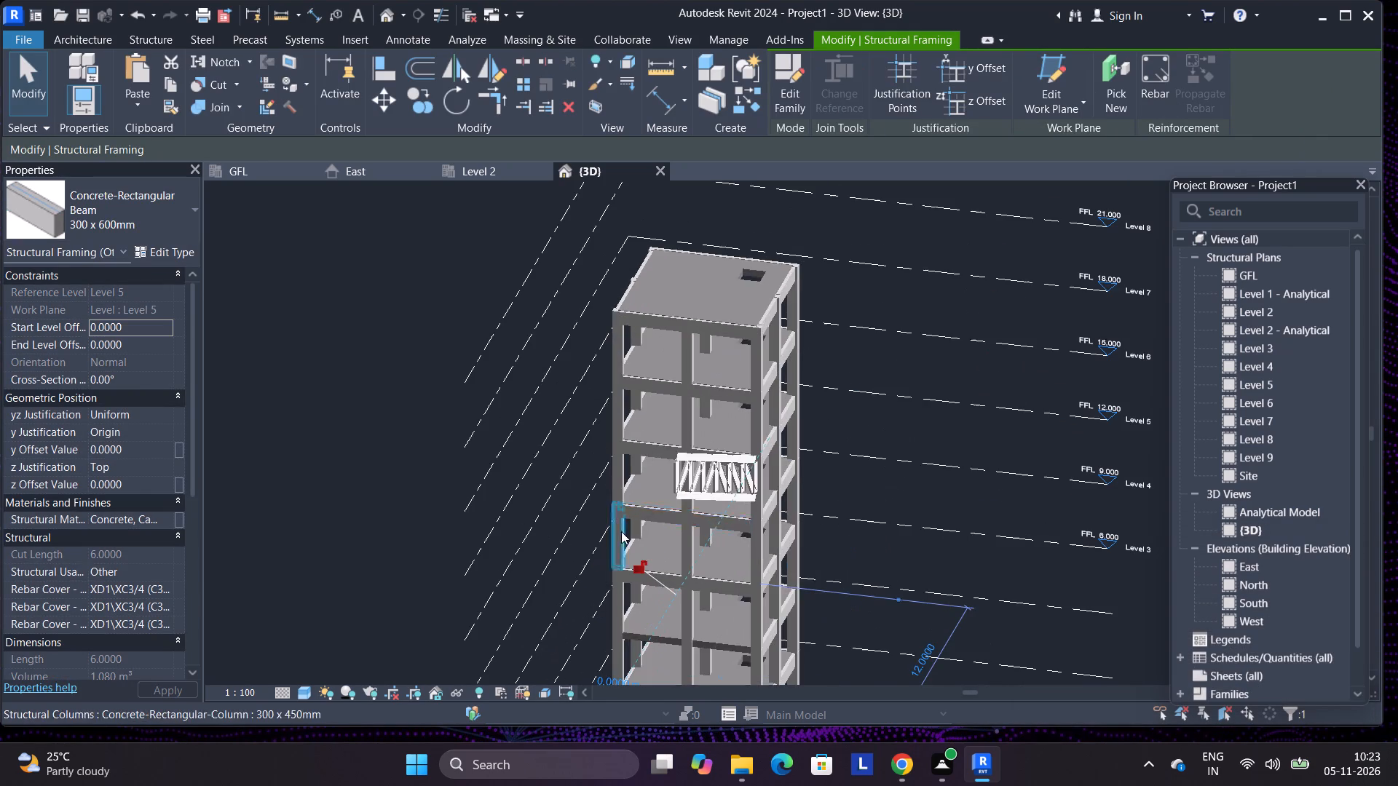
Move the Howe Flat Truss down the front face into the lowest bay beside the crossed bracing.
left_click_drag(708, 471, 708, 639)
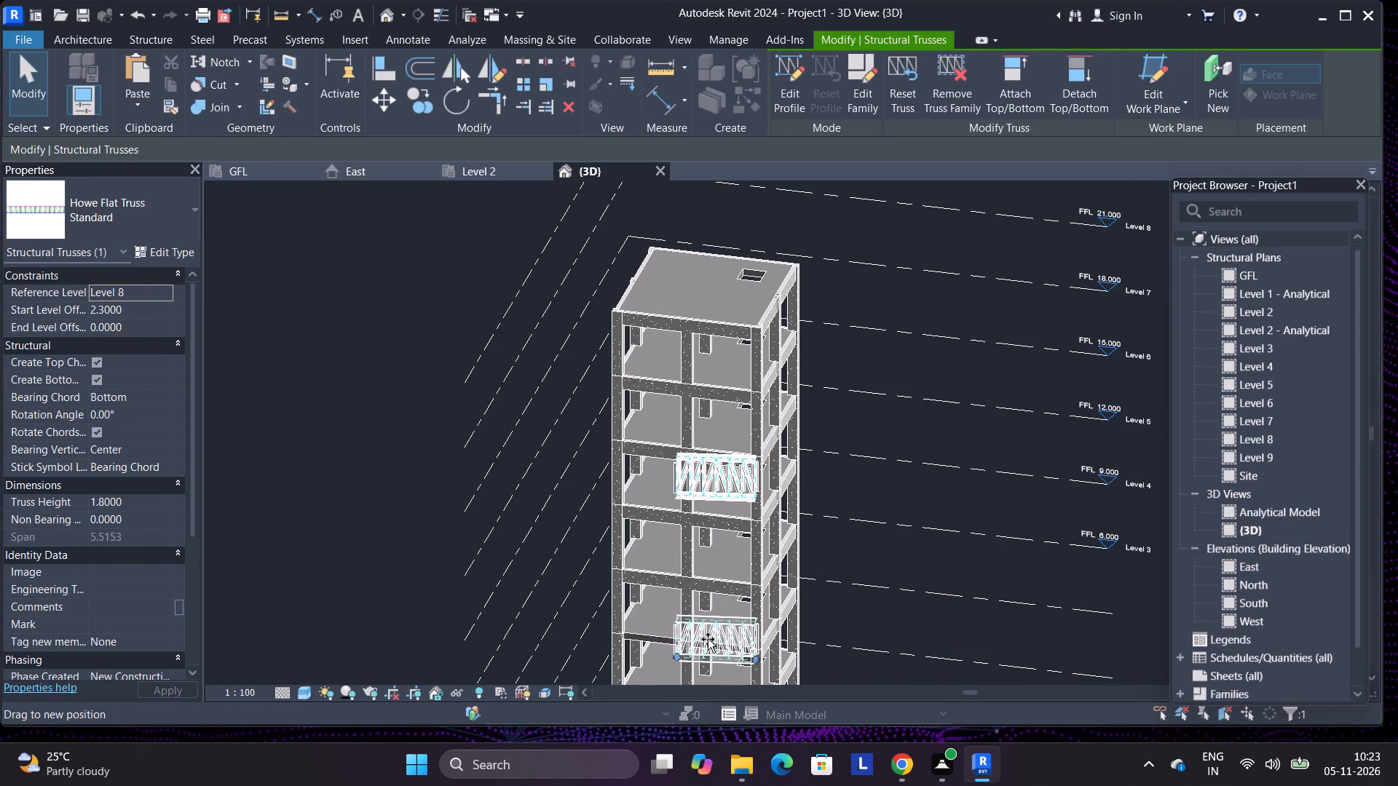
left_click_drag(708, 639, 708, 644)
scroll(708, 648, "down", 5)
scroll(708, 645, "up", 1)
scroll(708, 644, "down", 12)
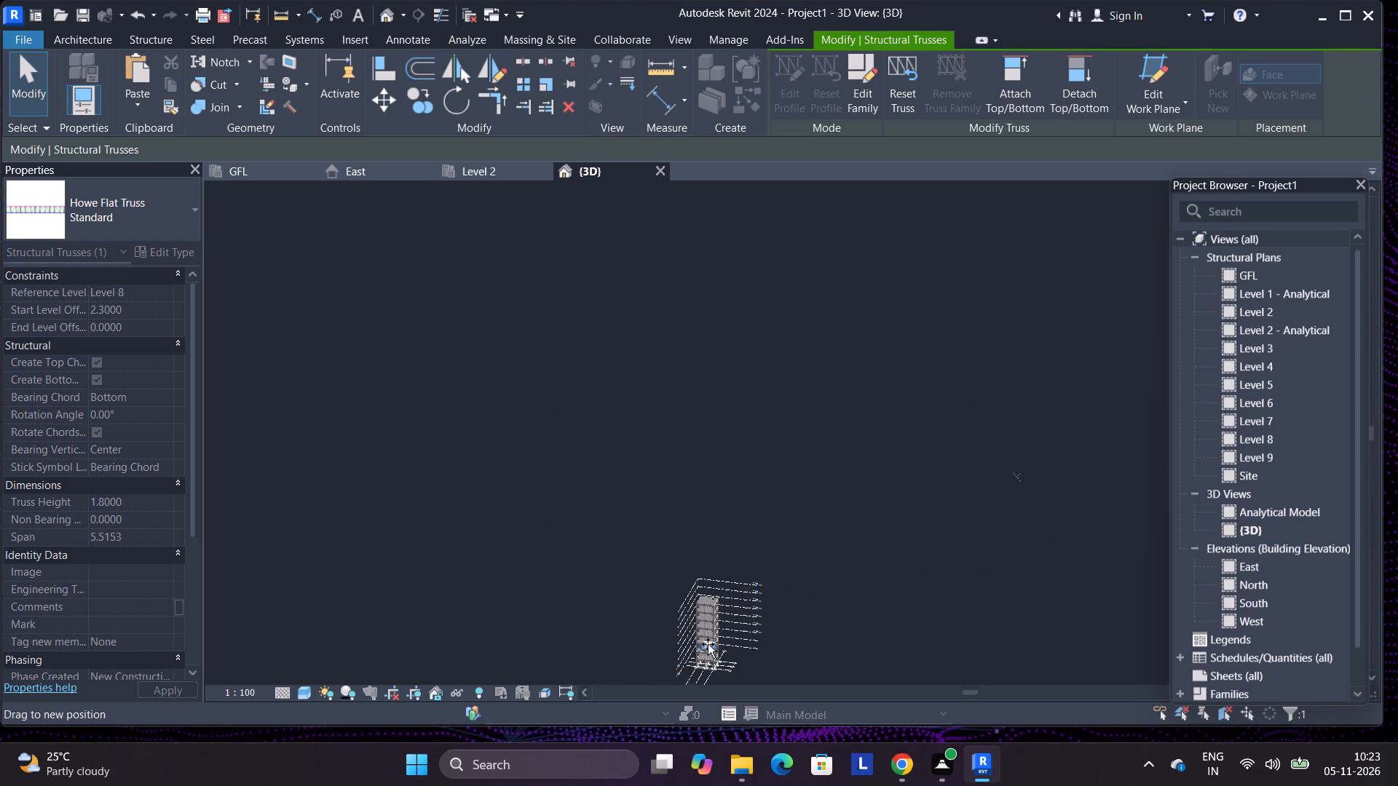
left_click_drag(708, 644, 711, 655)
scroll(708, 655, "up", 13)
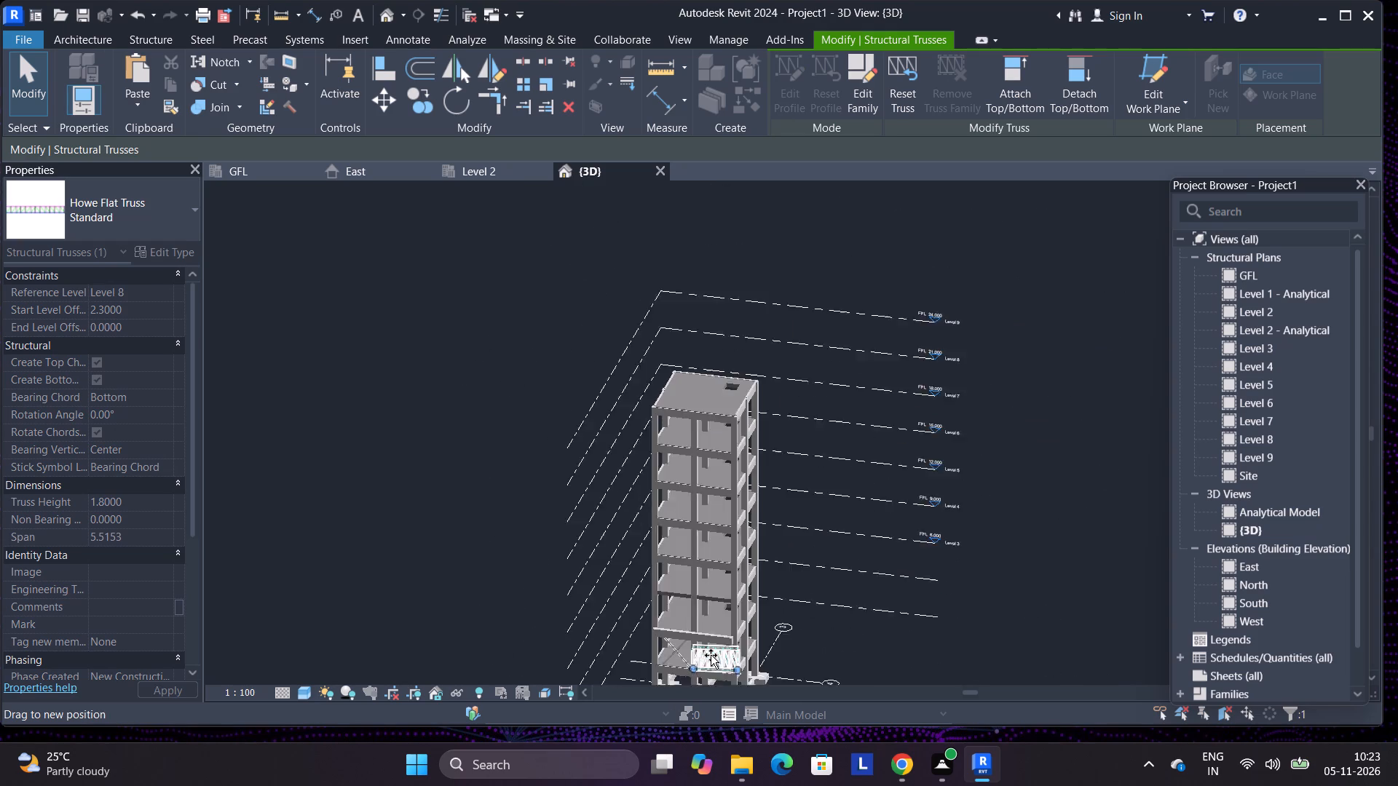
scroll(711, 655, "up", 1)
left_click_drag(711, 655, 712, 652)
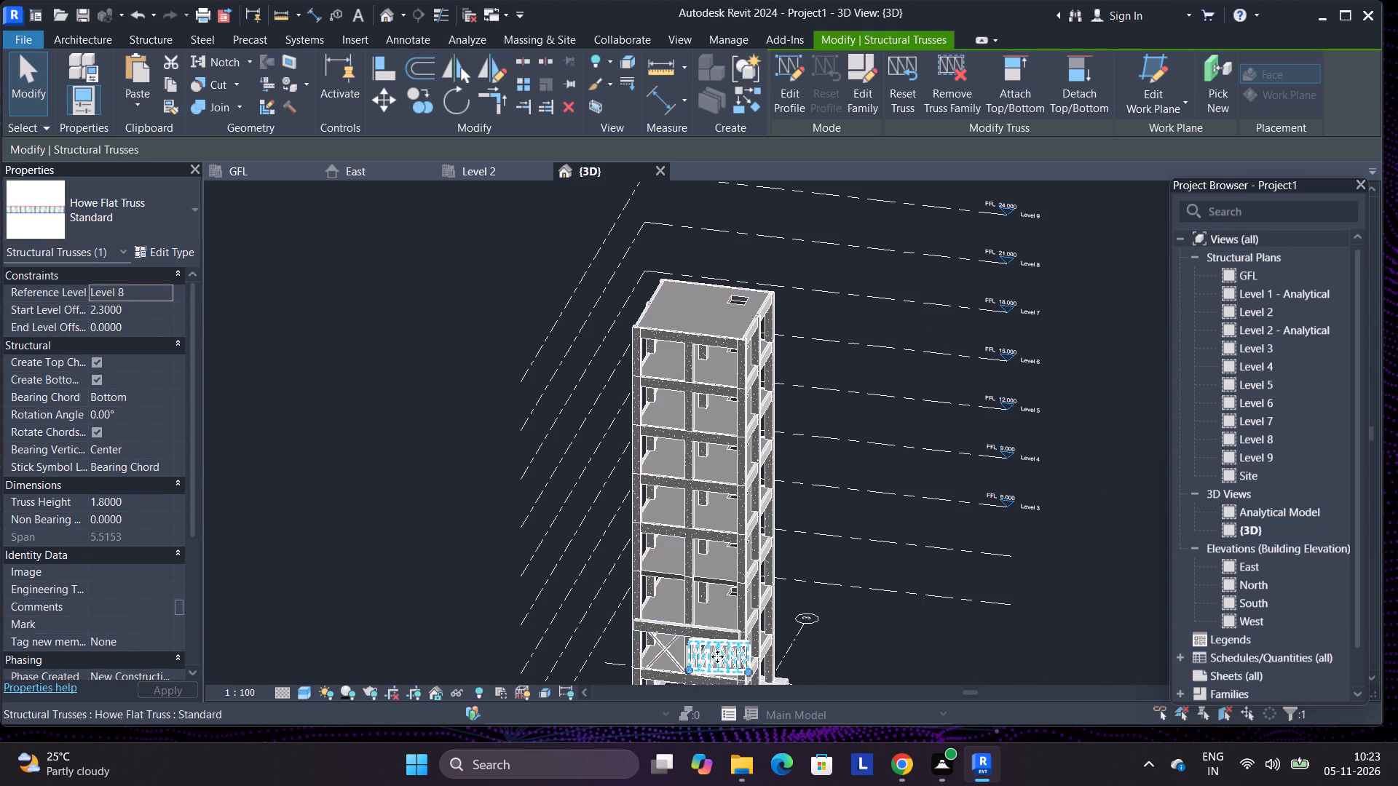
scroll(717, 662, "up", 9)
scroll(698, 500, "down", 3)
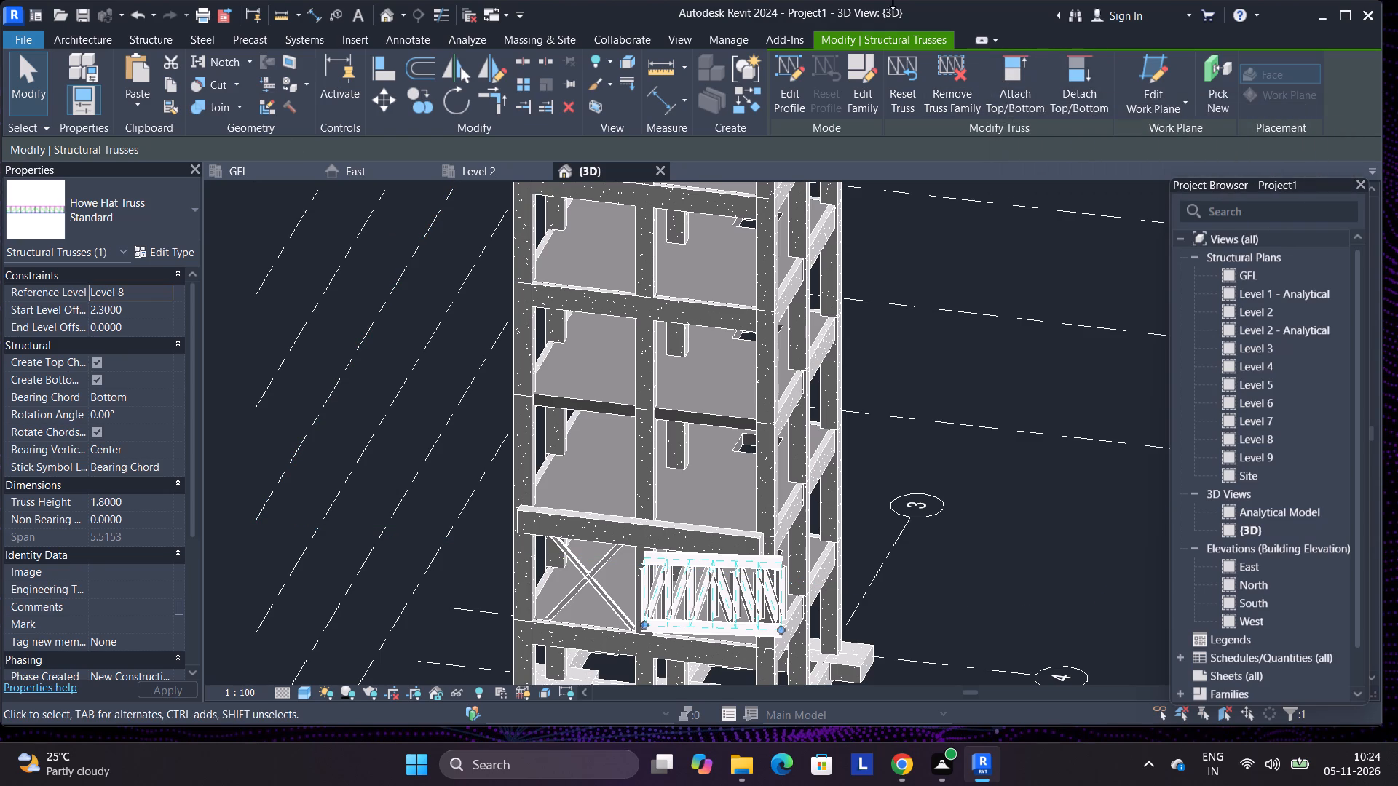
Delete the Howe Flat Truss from the bay beside the crossed bracing.
left_click(837, 42)
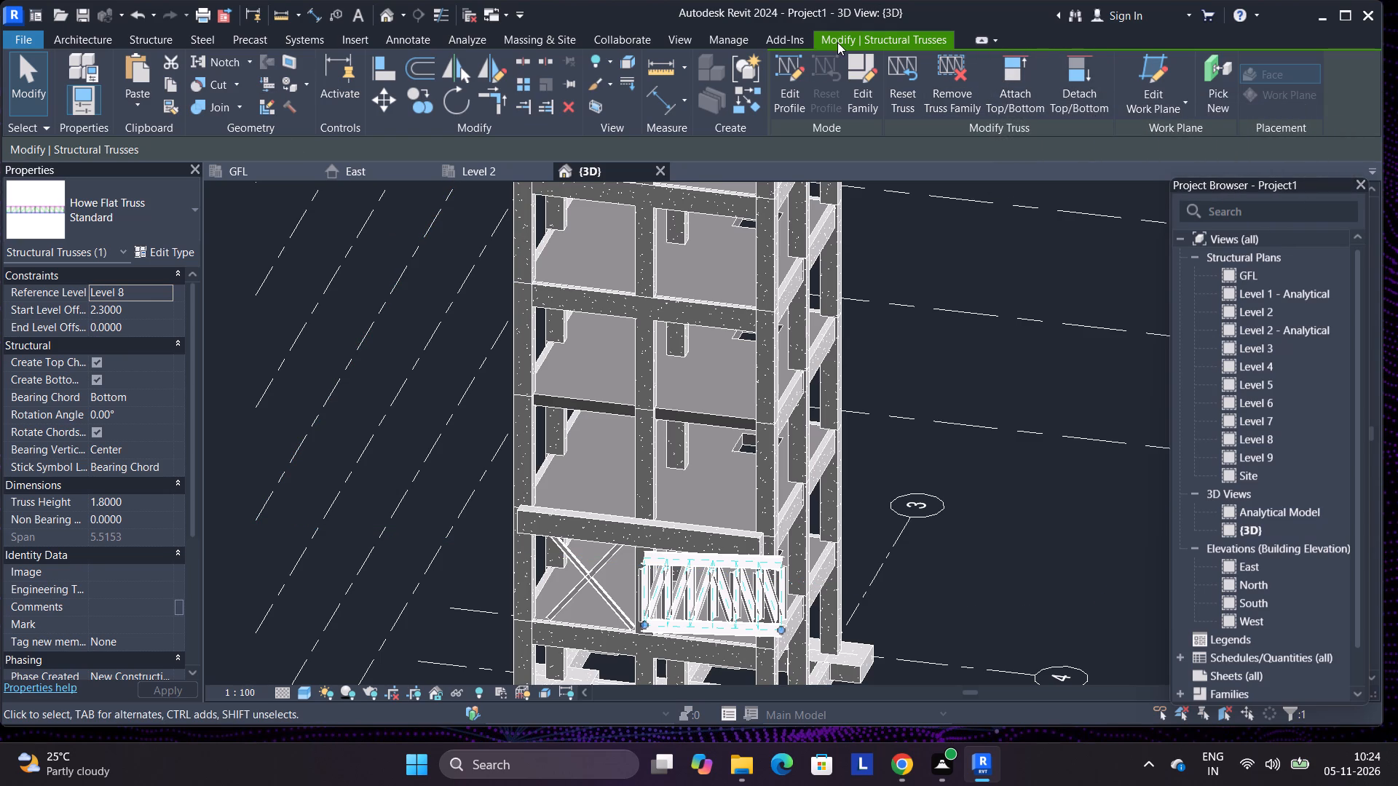
left_click(837, 42)
double_click(565, 107)
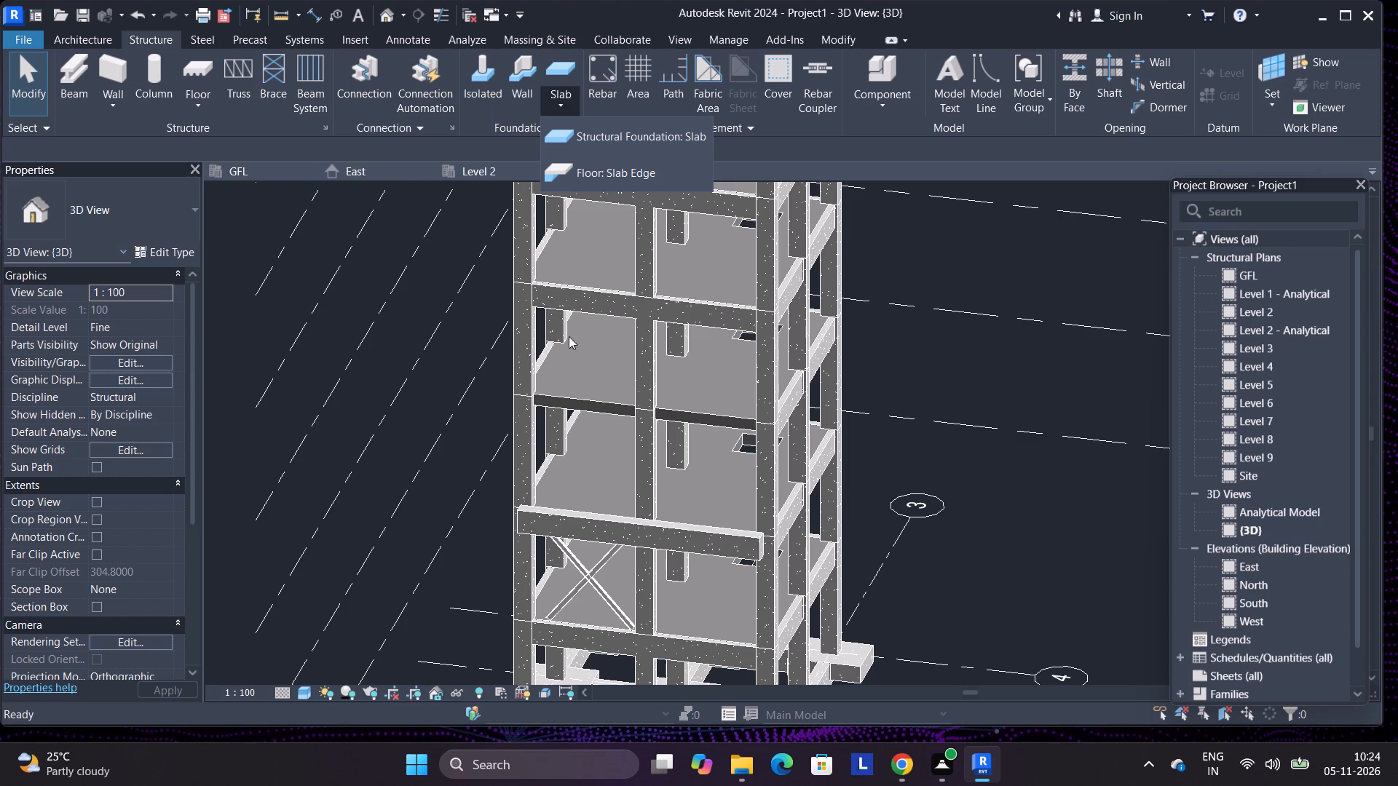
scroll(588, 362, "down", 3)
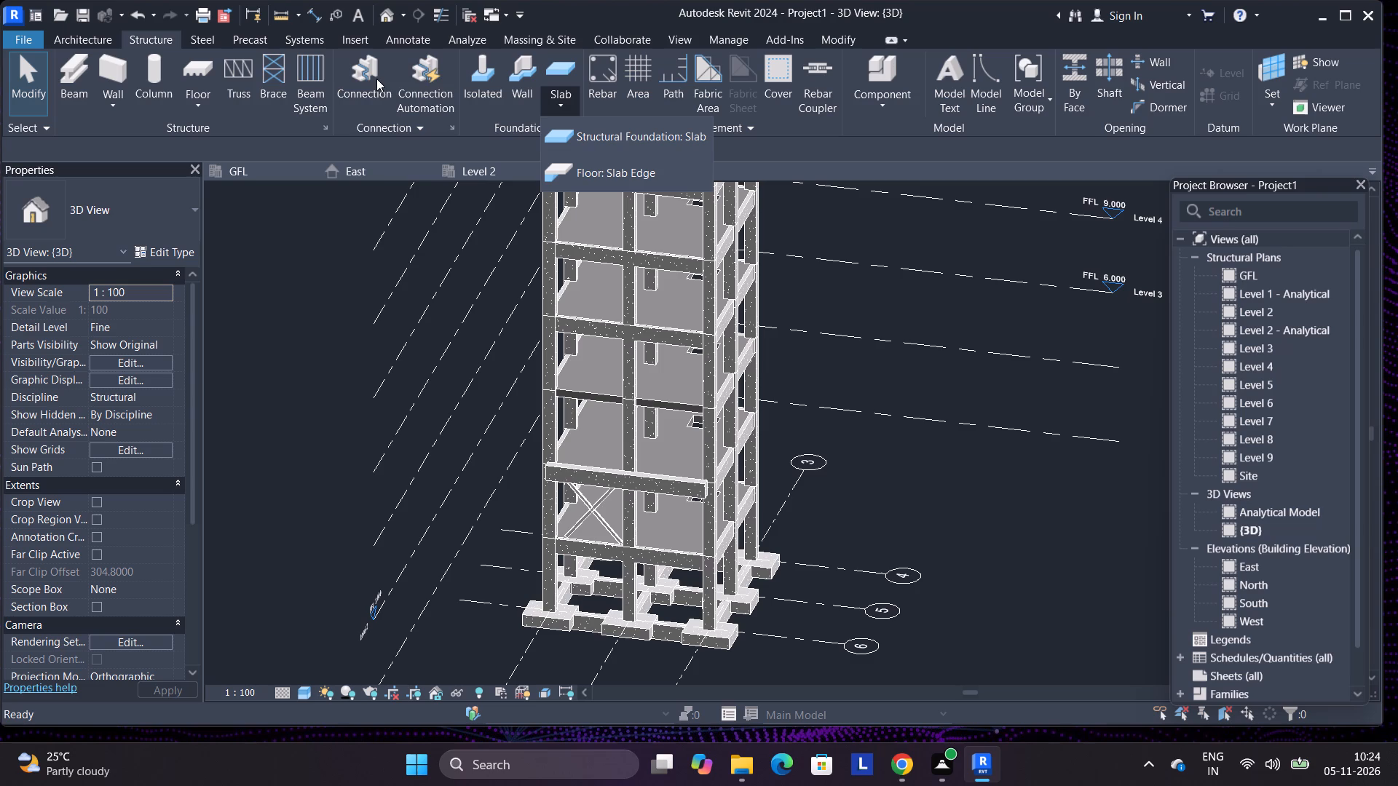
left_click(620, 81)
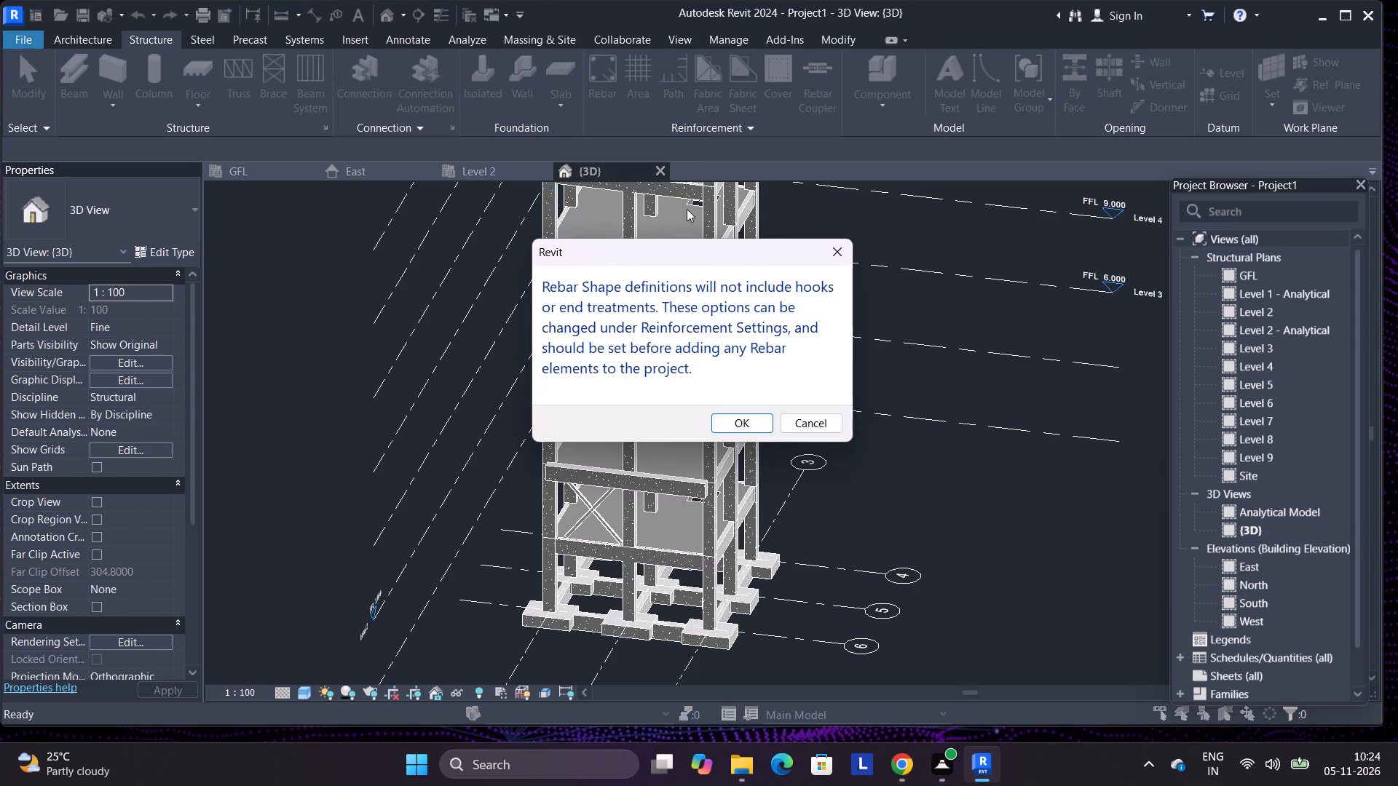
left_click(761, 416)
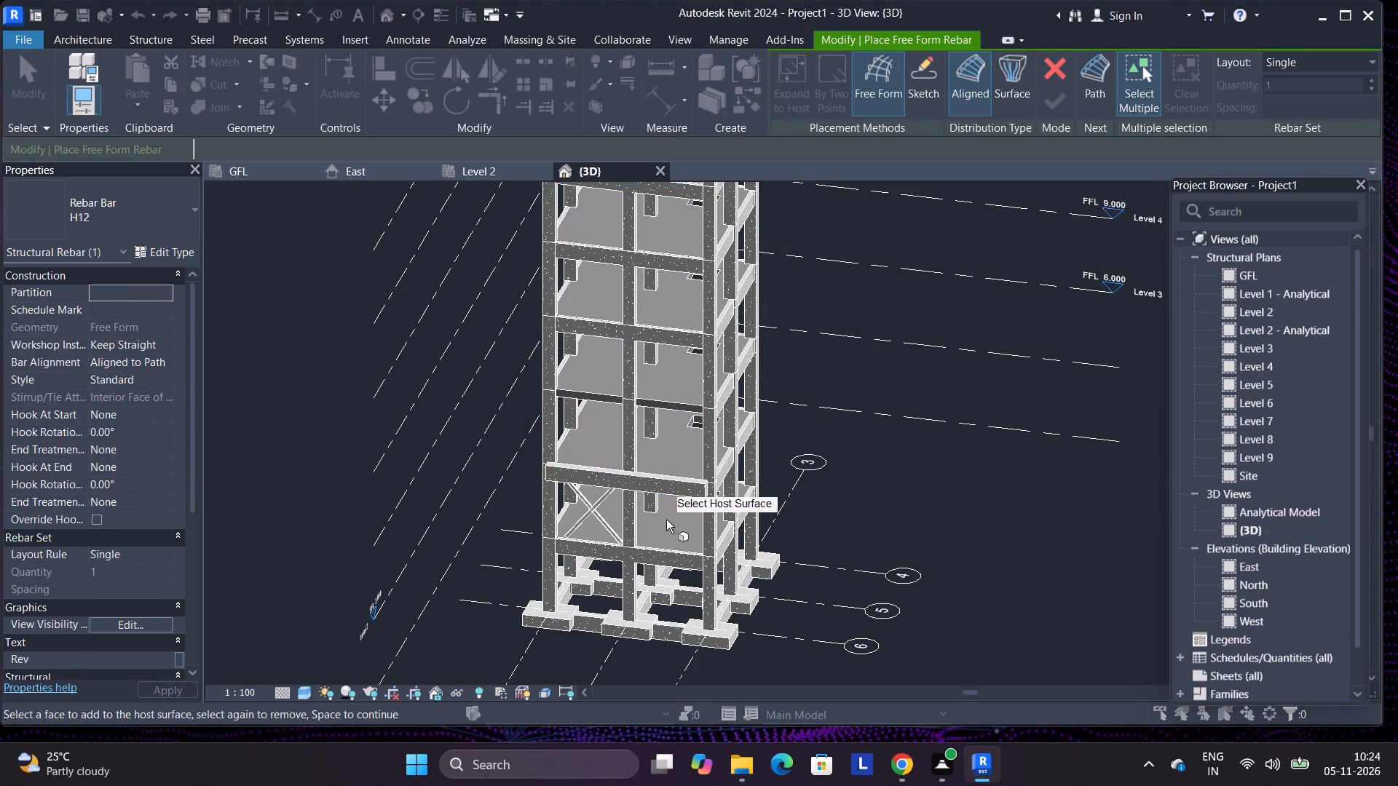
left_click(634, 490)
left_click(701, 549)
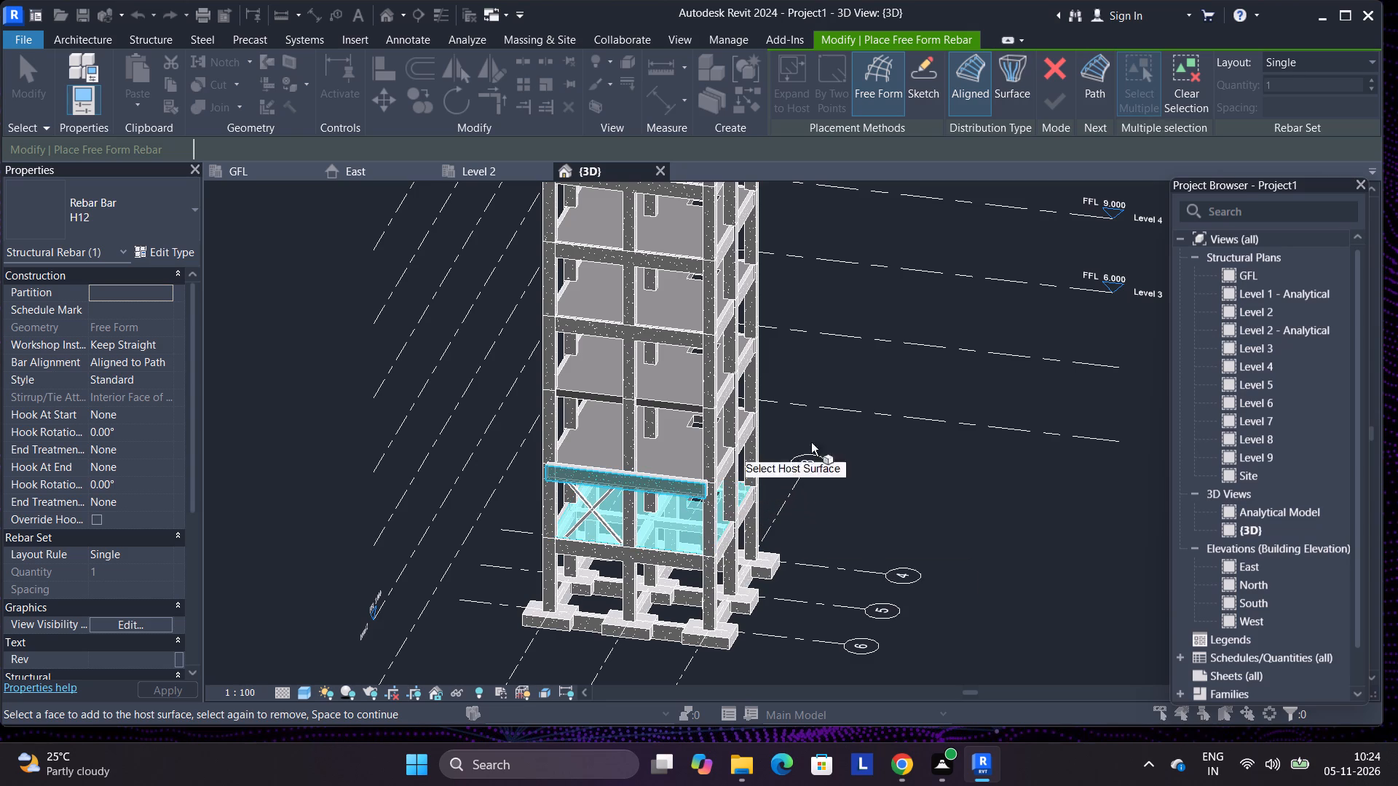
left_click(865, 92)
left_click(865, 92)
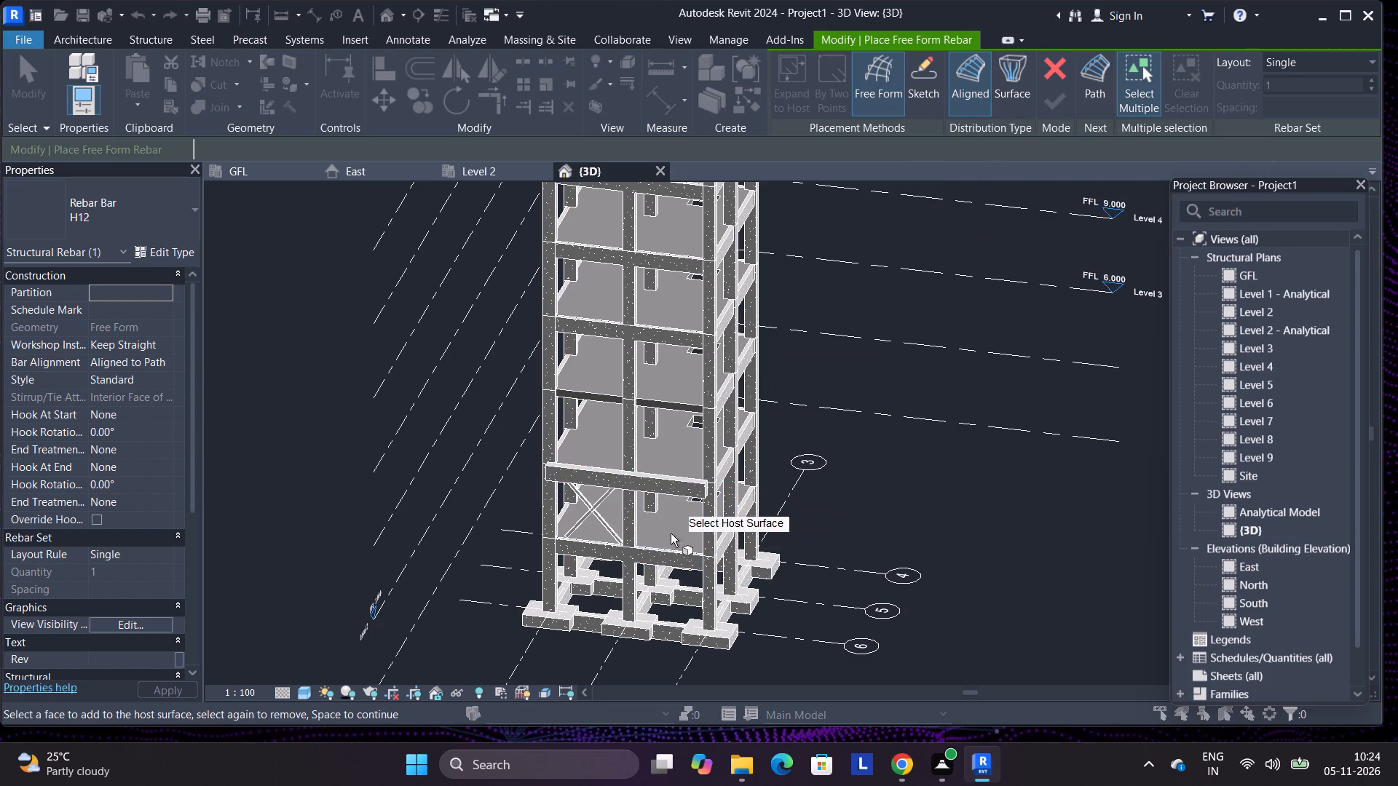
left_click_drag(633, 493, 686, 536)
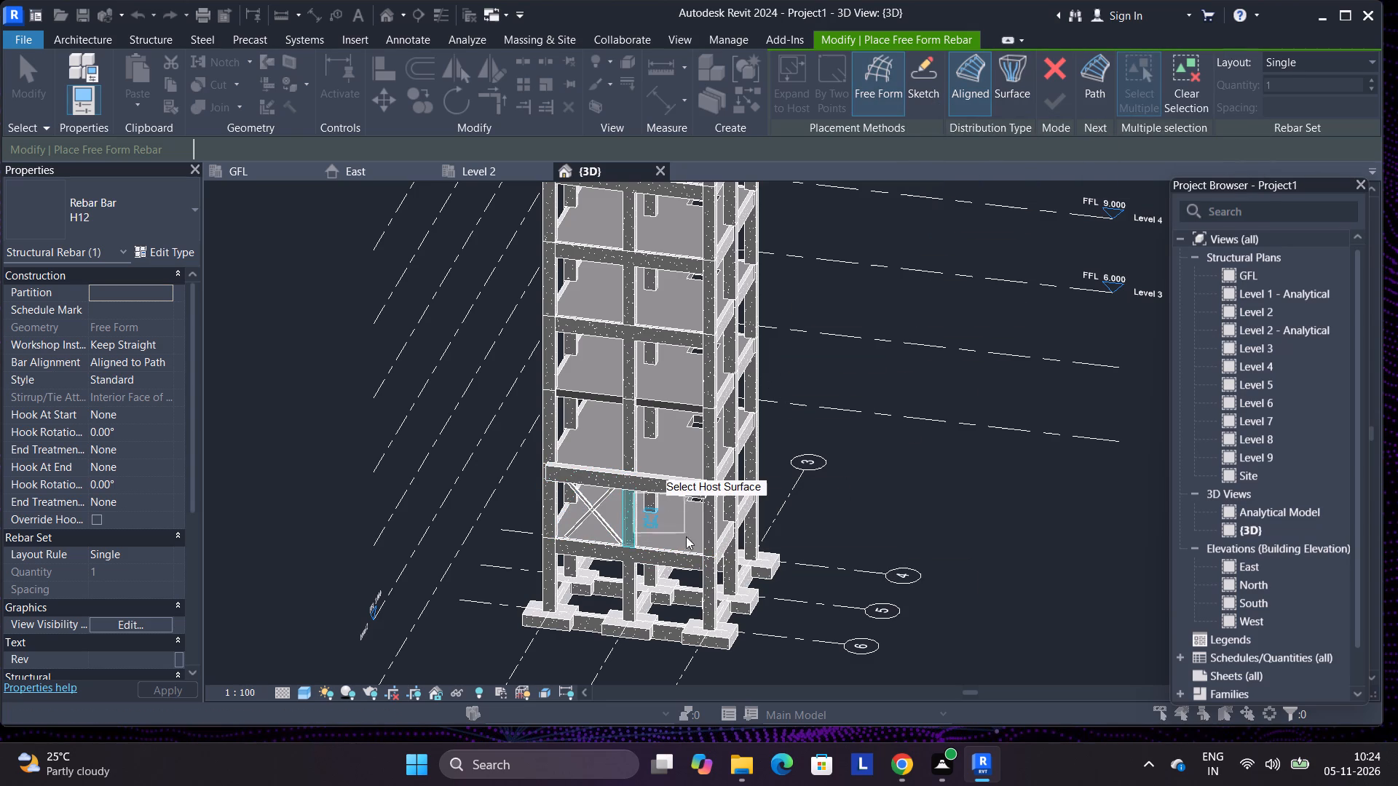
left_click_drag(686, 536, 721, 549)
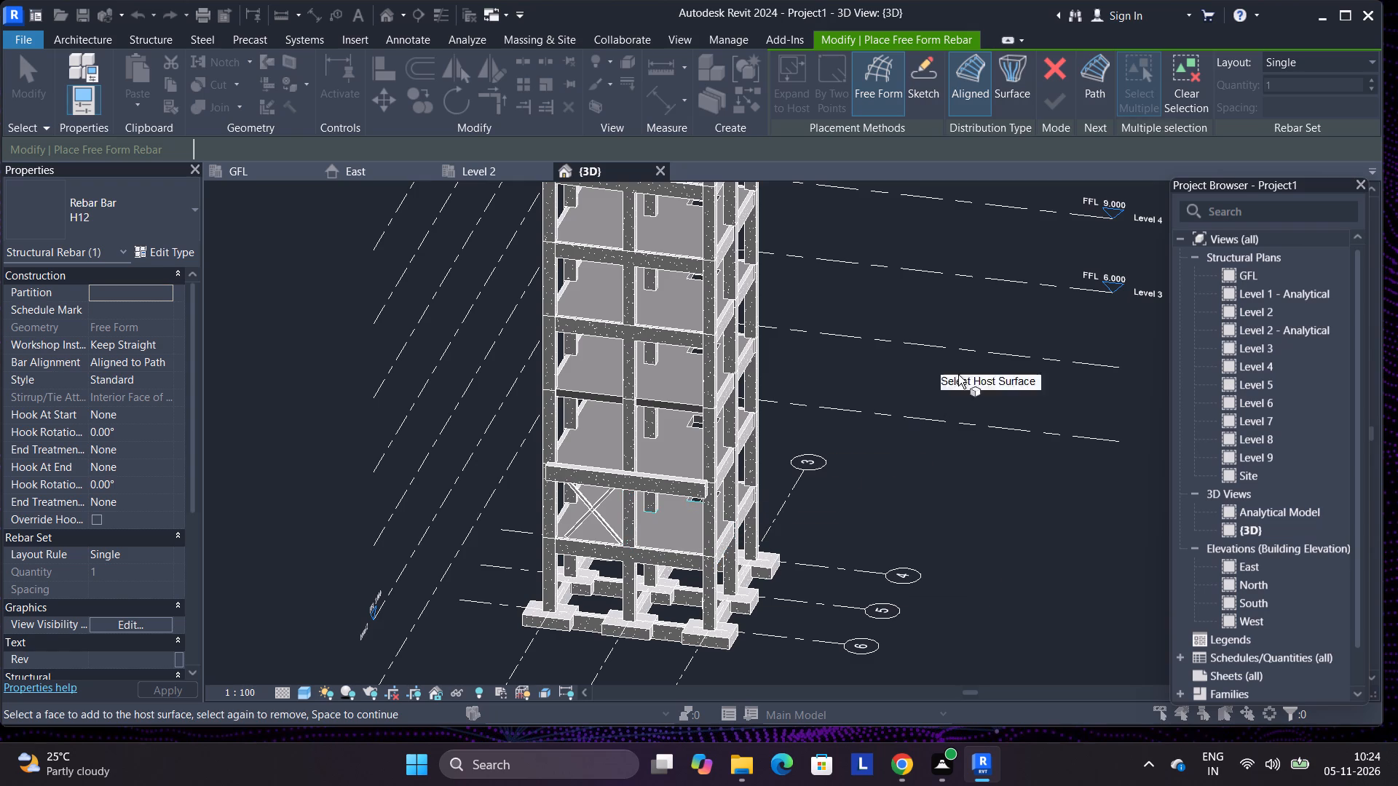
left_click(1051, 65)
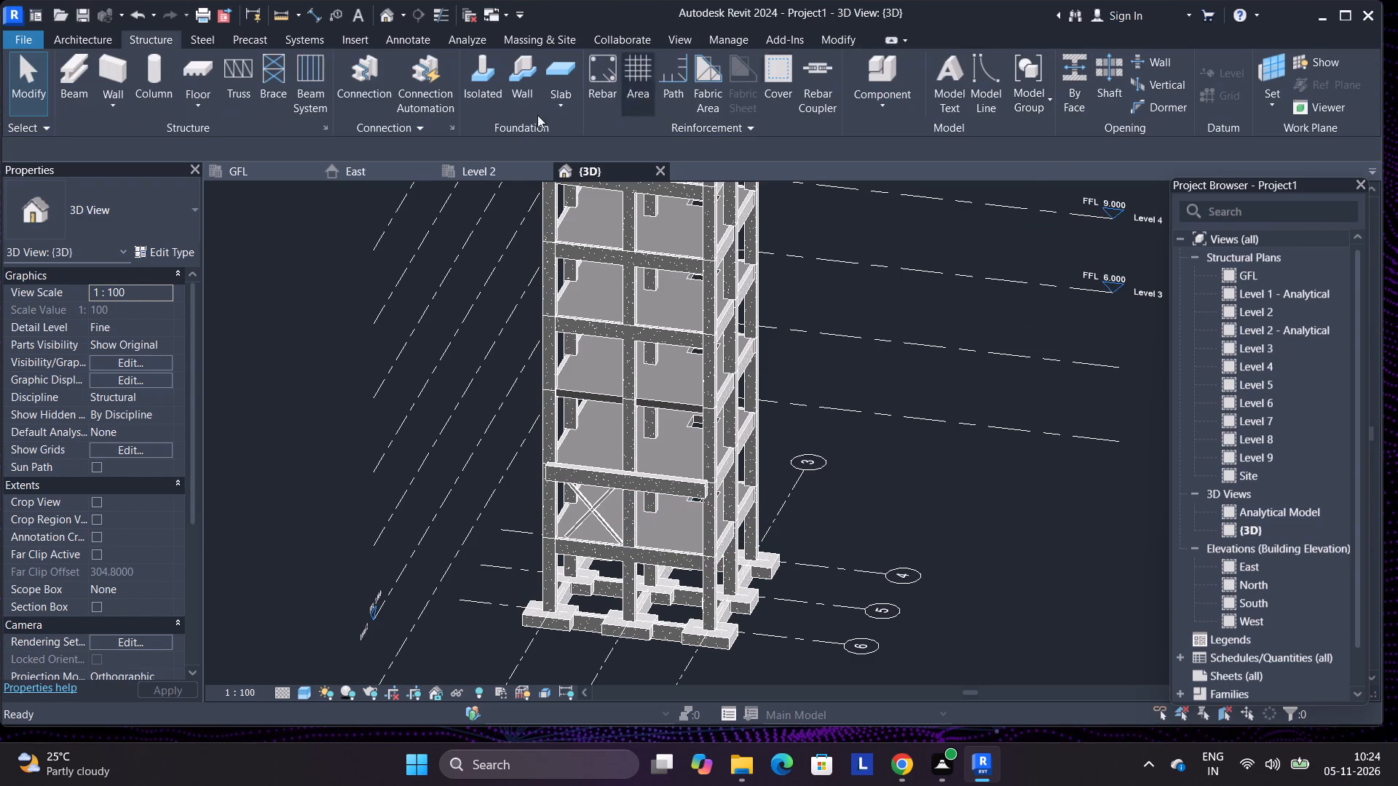
Close the Level 2 structural plan view.
scroll(507, 440, "down", 2)
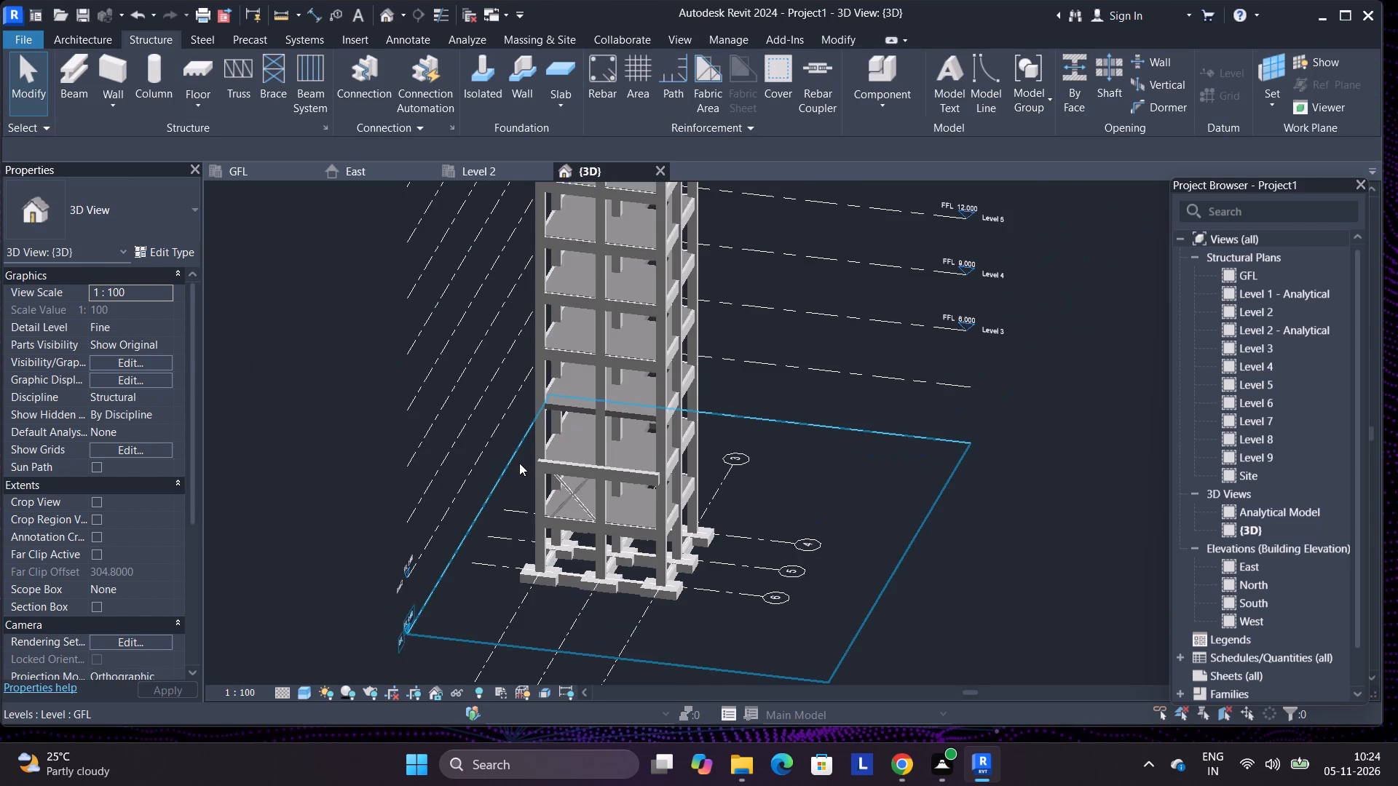
scroll(519, 463, "down", 3)
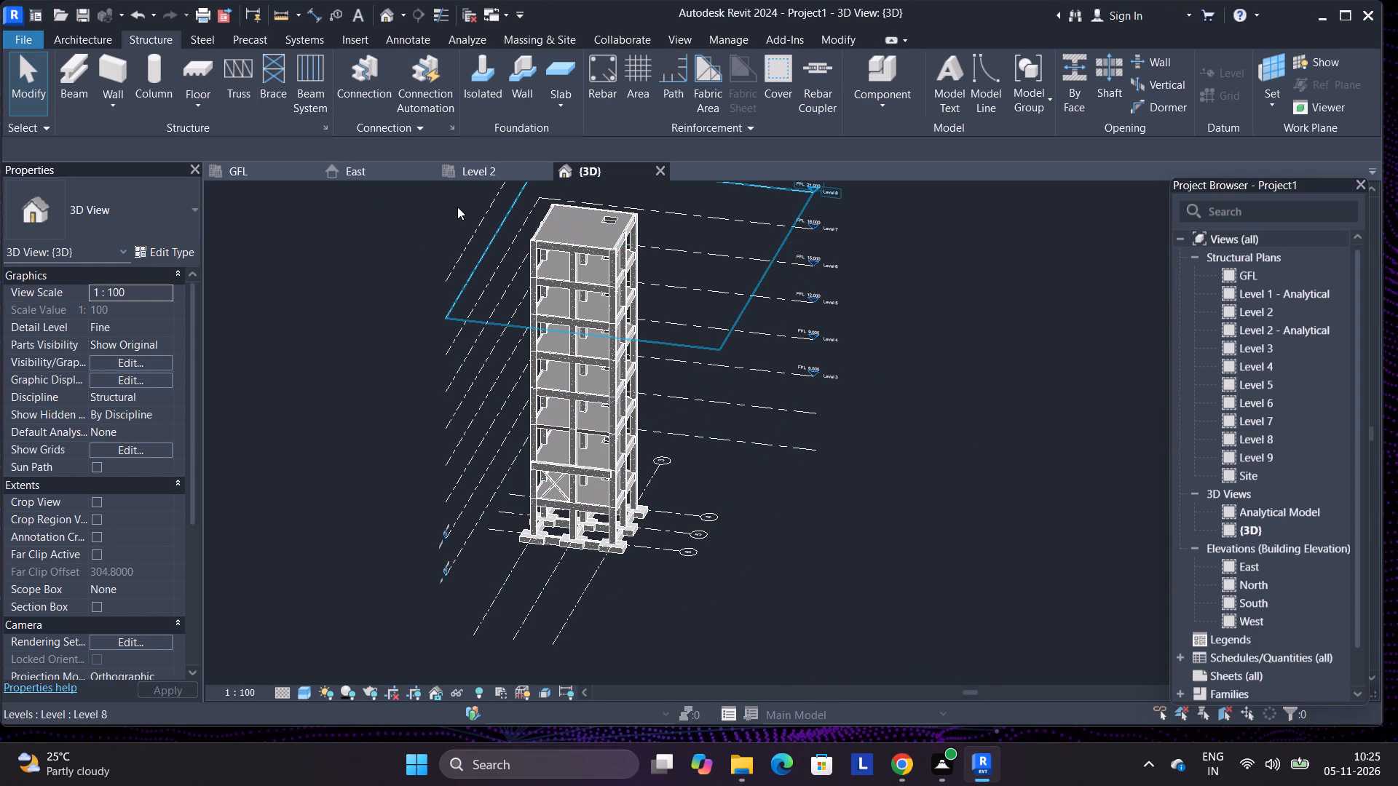
left_click(494, 163)
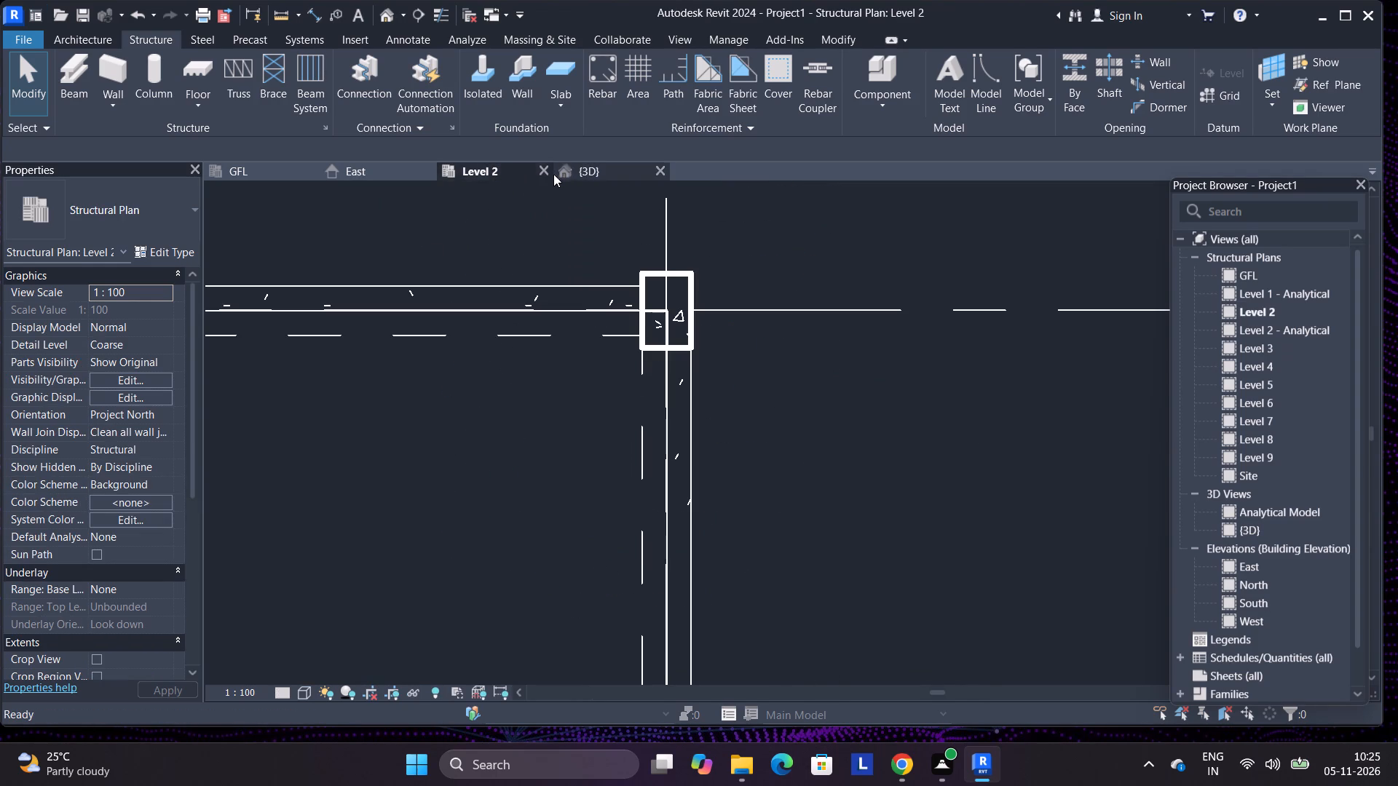
left_click(549, 171)
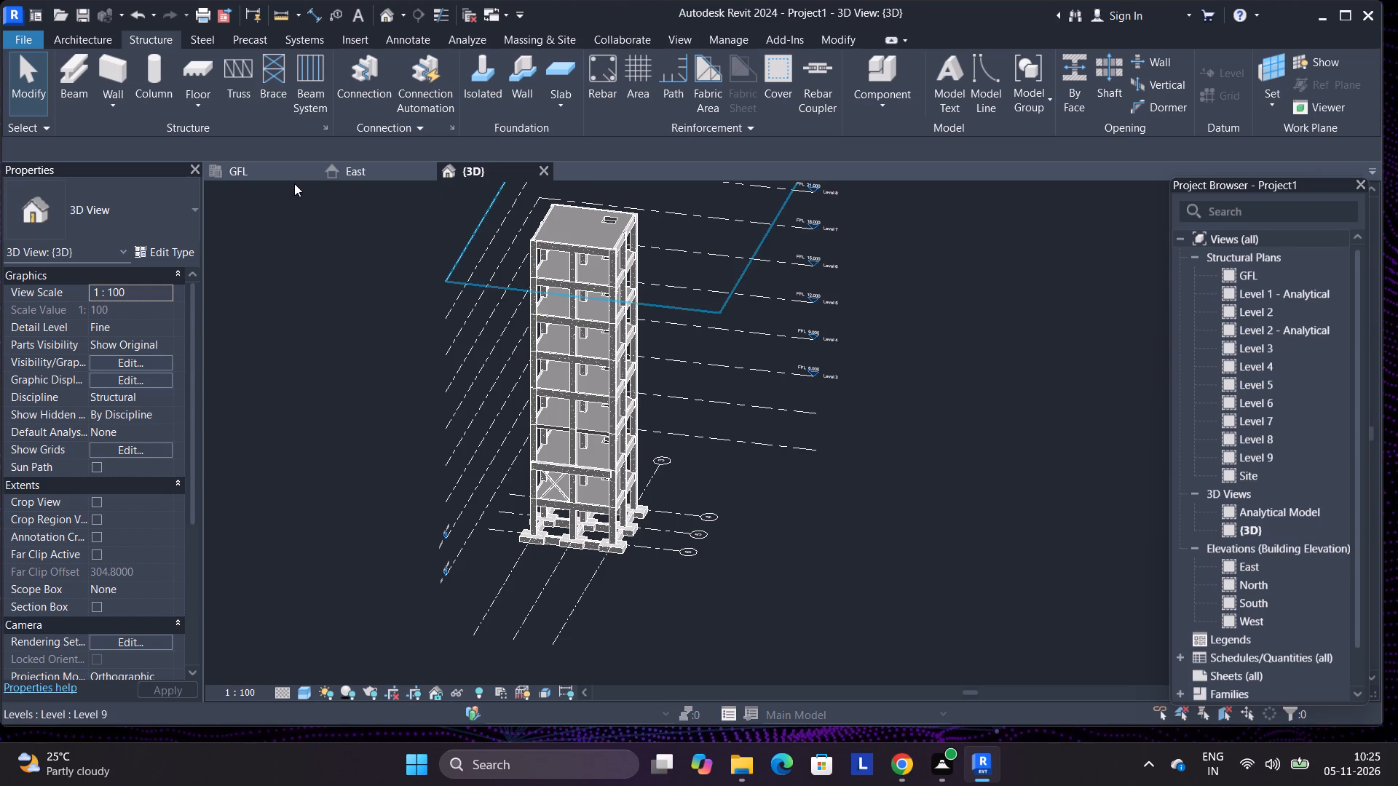
In the East elevation, delete the 300 x 600mm concrete beam that overhangs the frame past grid 3 at Level 5.
left_click(265, 175)
scroll(594, 360, "down", 2)
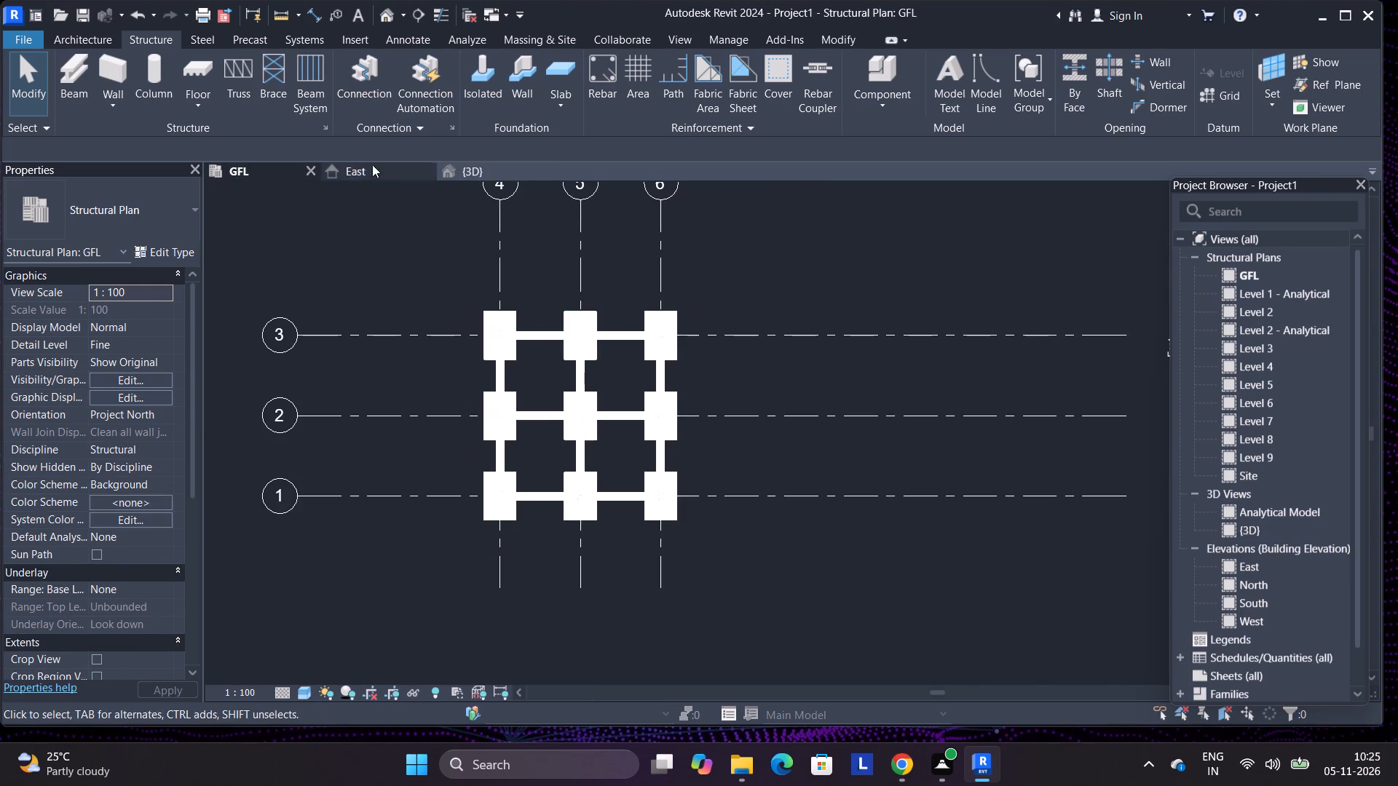
left_click(354, 164)
scroll(655, 487, "down", 17)
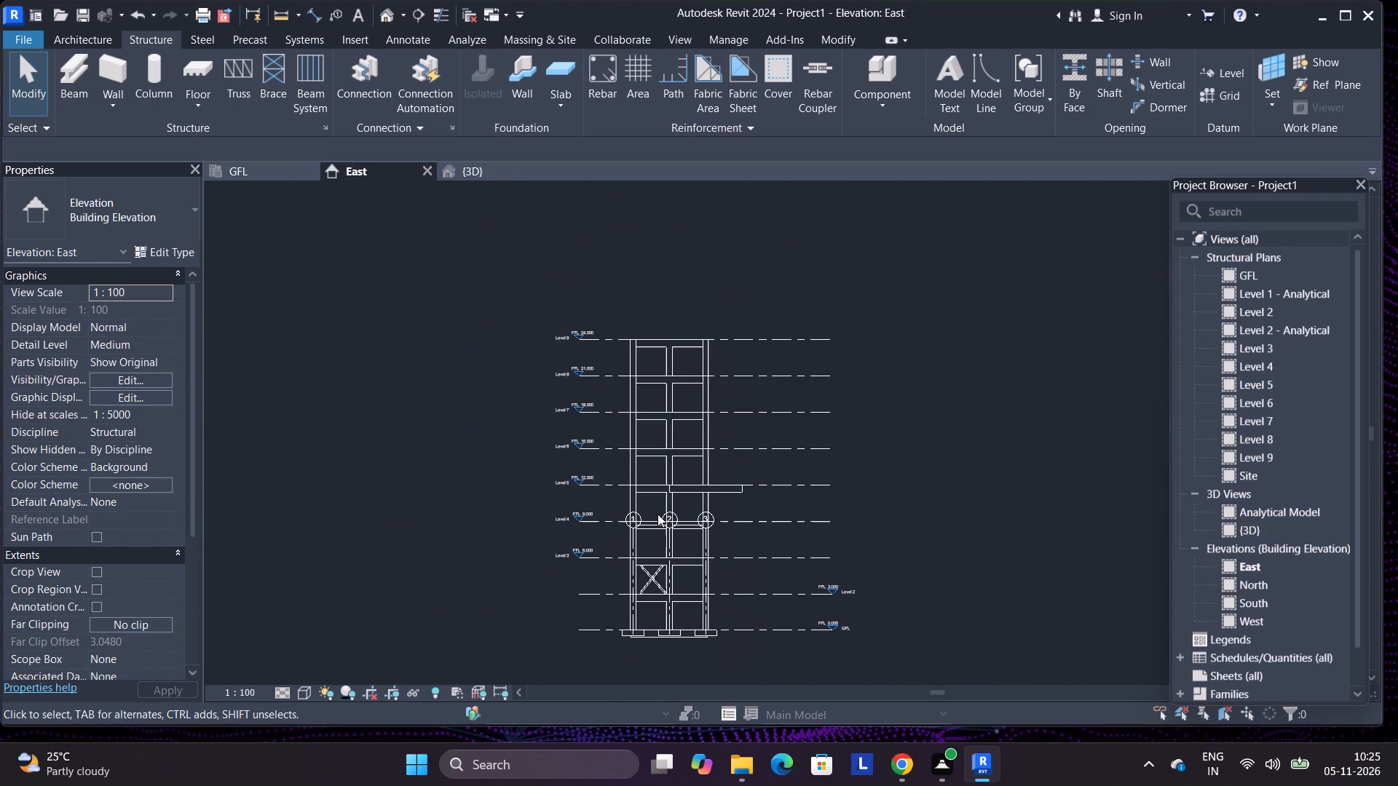
scroll(719, 483, "up", 4)
left_click(729, 491)
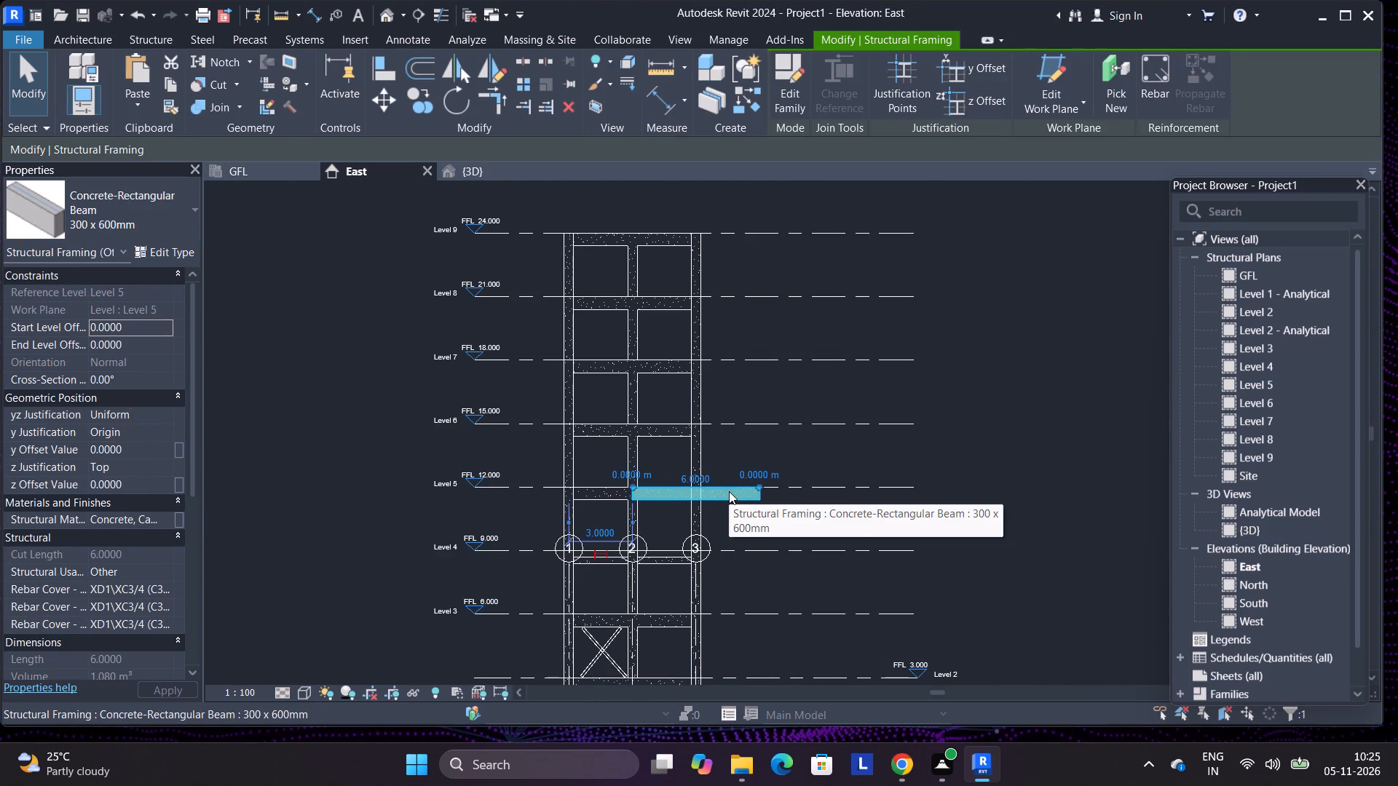
key("Delete")
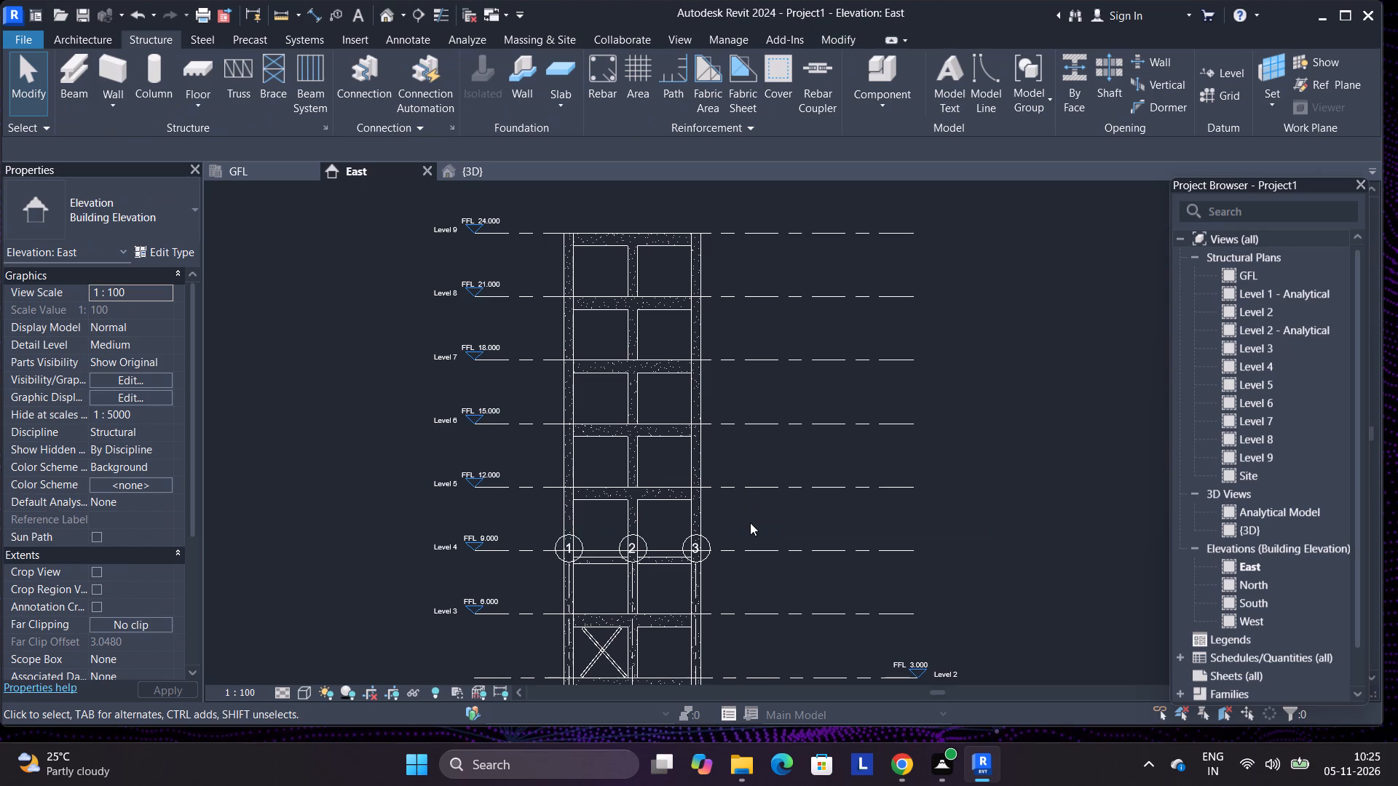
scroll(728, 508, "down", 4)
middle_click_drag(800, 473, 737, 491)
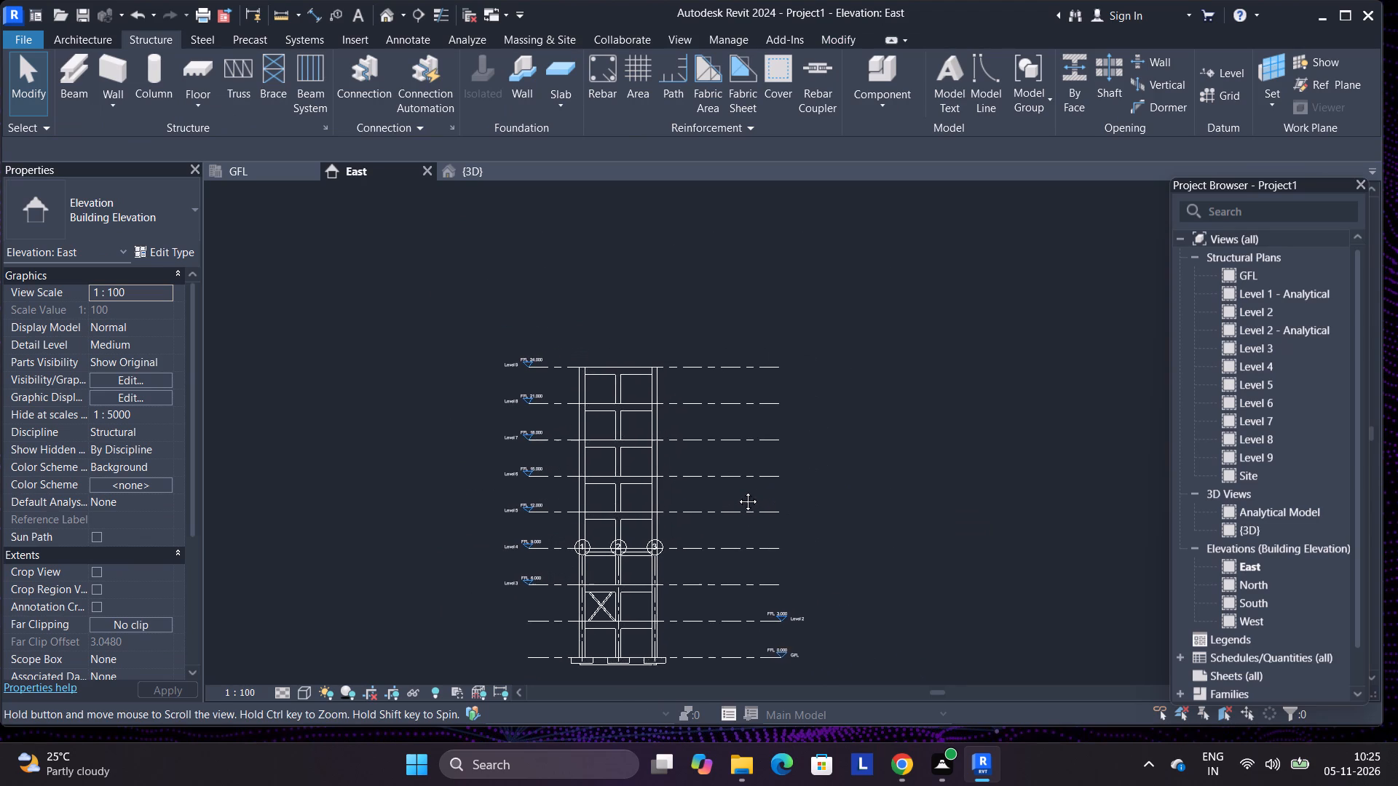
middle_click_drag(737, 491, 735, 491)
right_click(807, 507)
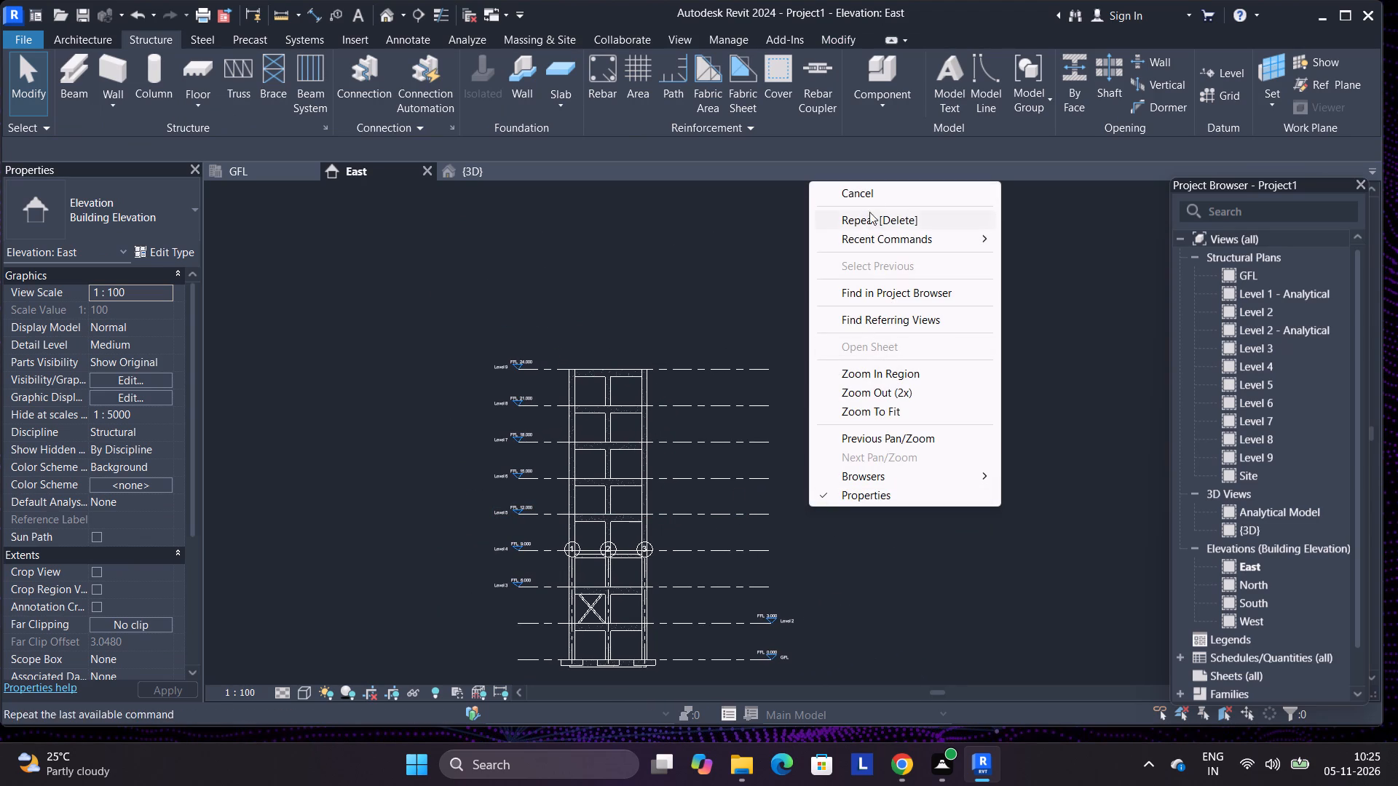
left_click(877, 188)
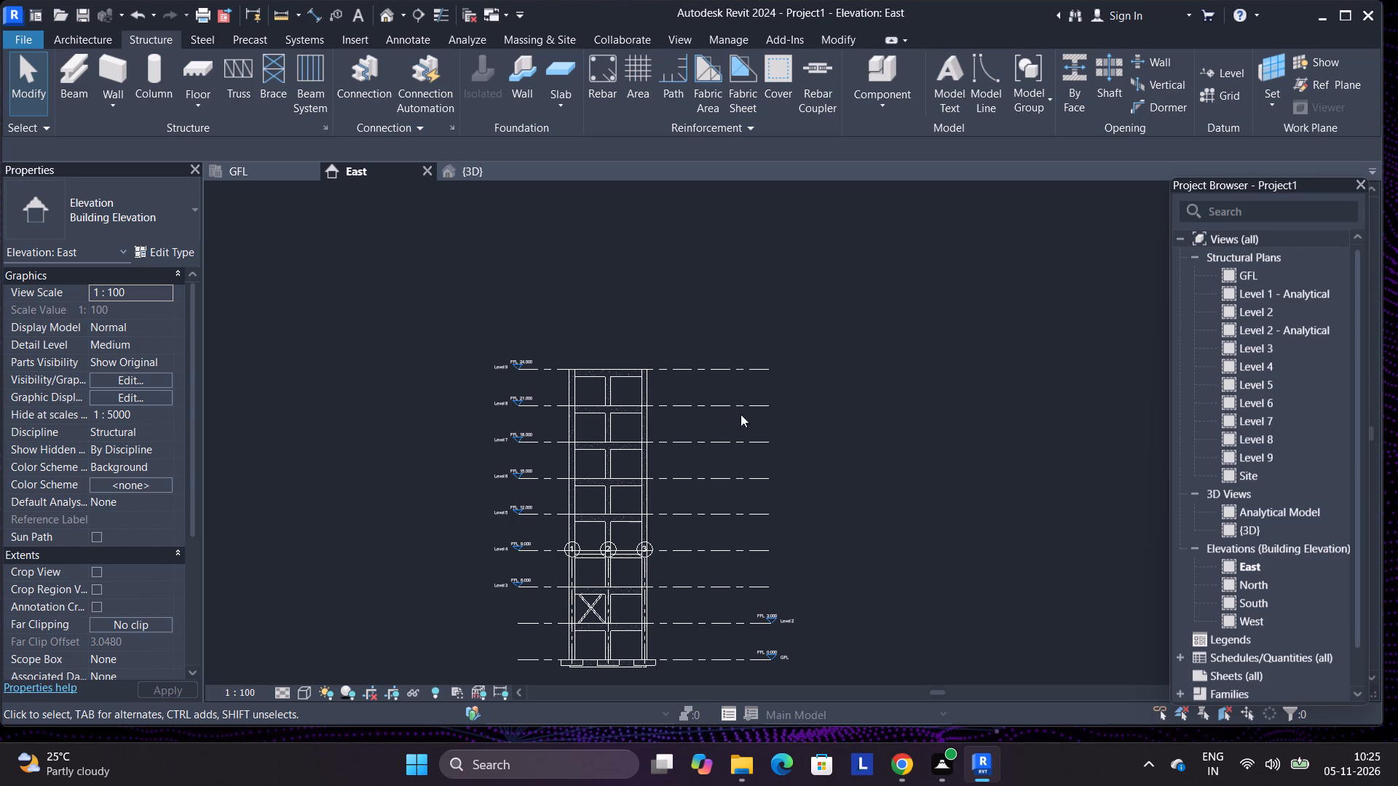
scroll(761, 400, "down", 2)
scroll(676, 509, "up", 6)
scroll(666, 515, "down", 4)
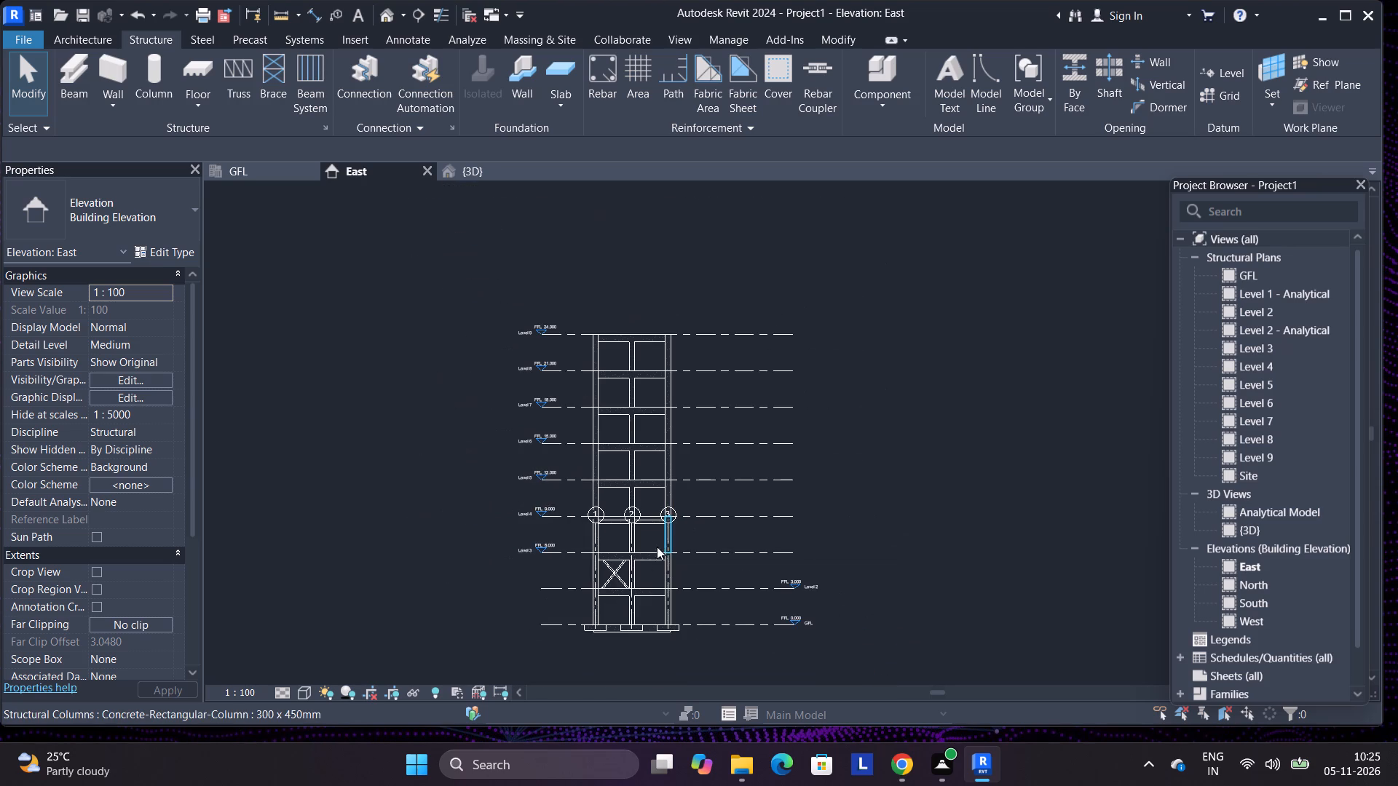
Mirror a copy of the two crossed UB127x76x13 braces about the Level 3 beam into the bay above, between grids 1 and 2.
scroll(623, 606, "up", 6)
left_click(608, 536)
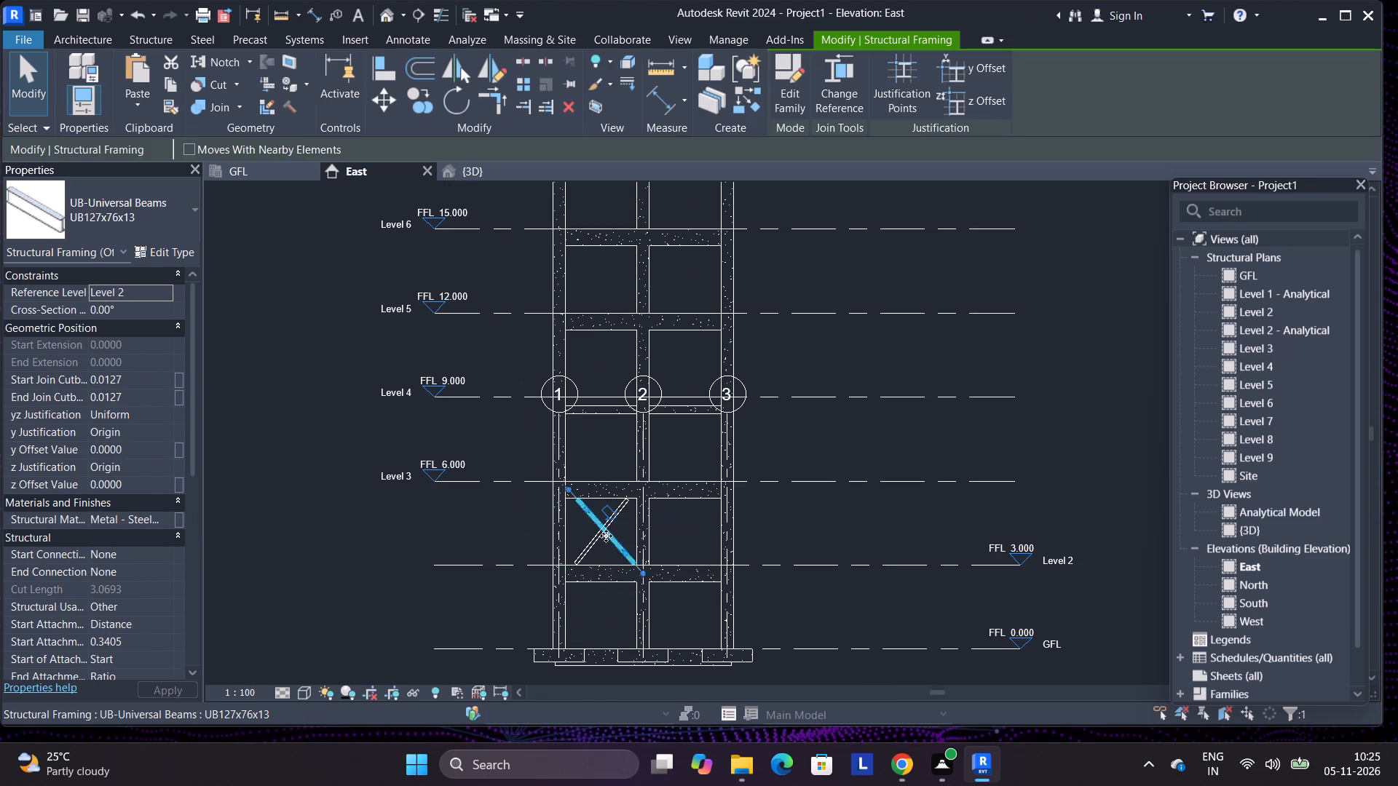
left_click(595, 540)
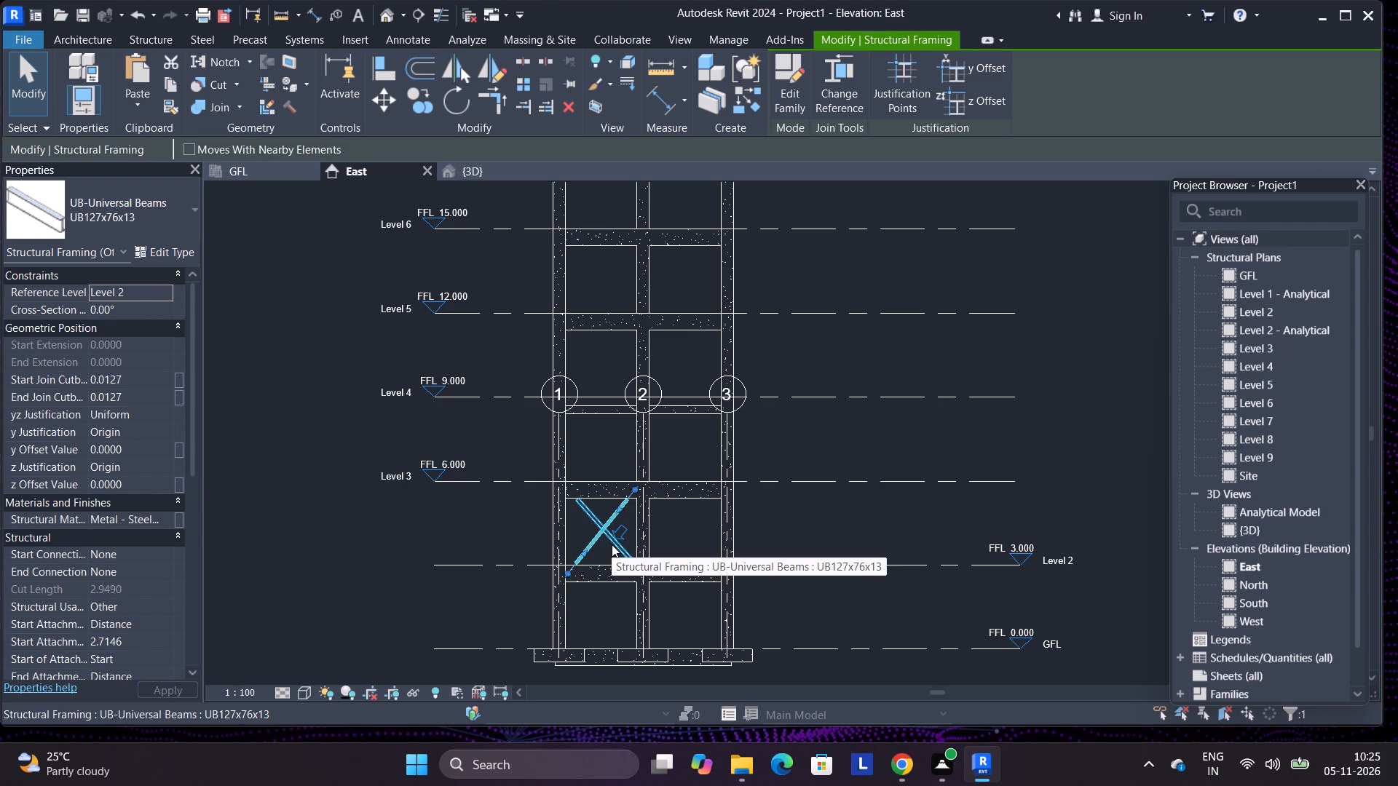
left_click(612, 544, "ctrl")
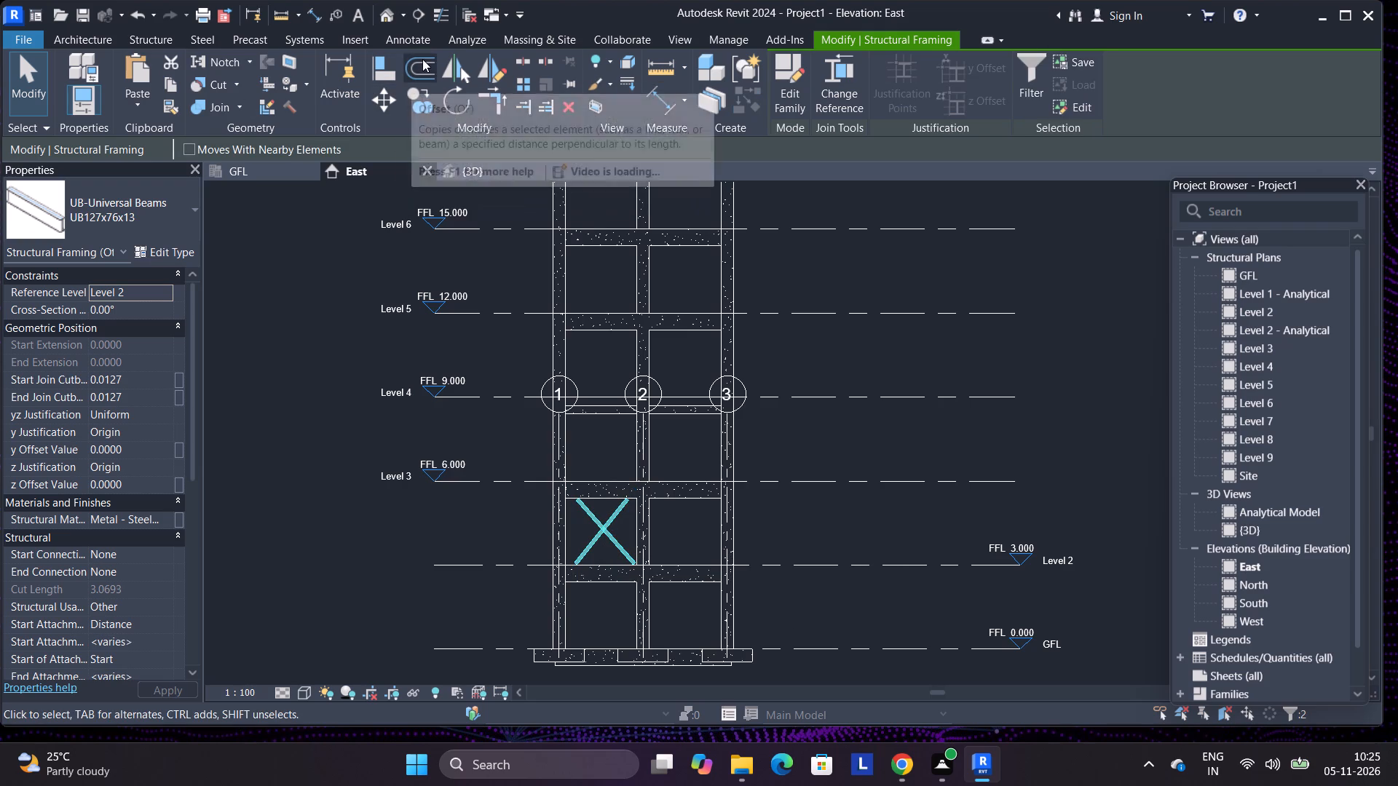
left_click(457, 67)
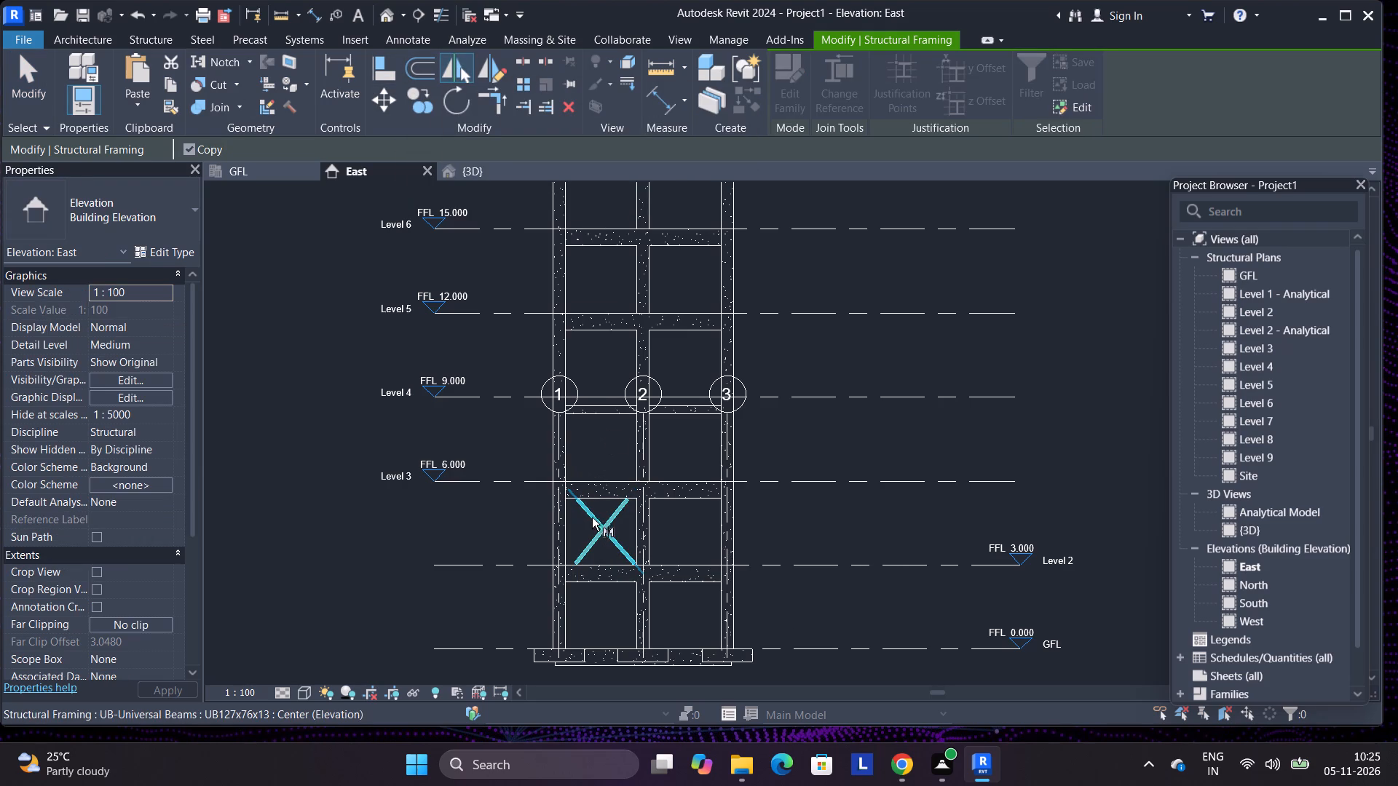
scroll(615, 489, "down", 4)
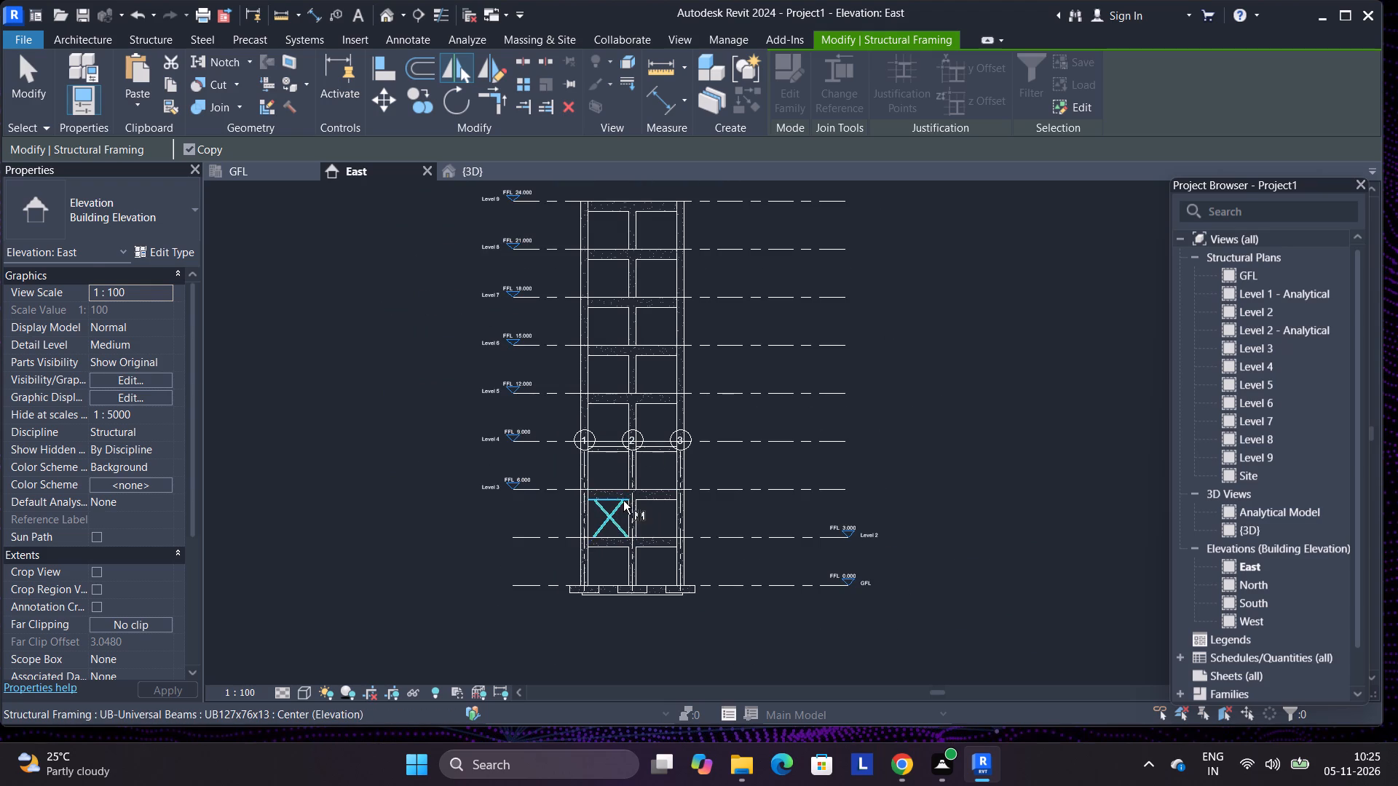
left_click(624, 501)
left_click(613, 468)
left_click(608, 422)
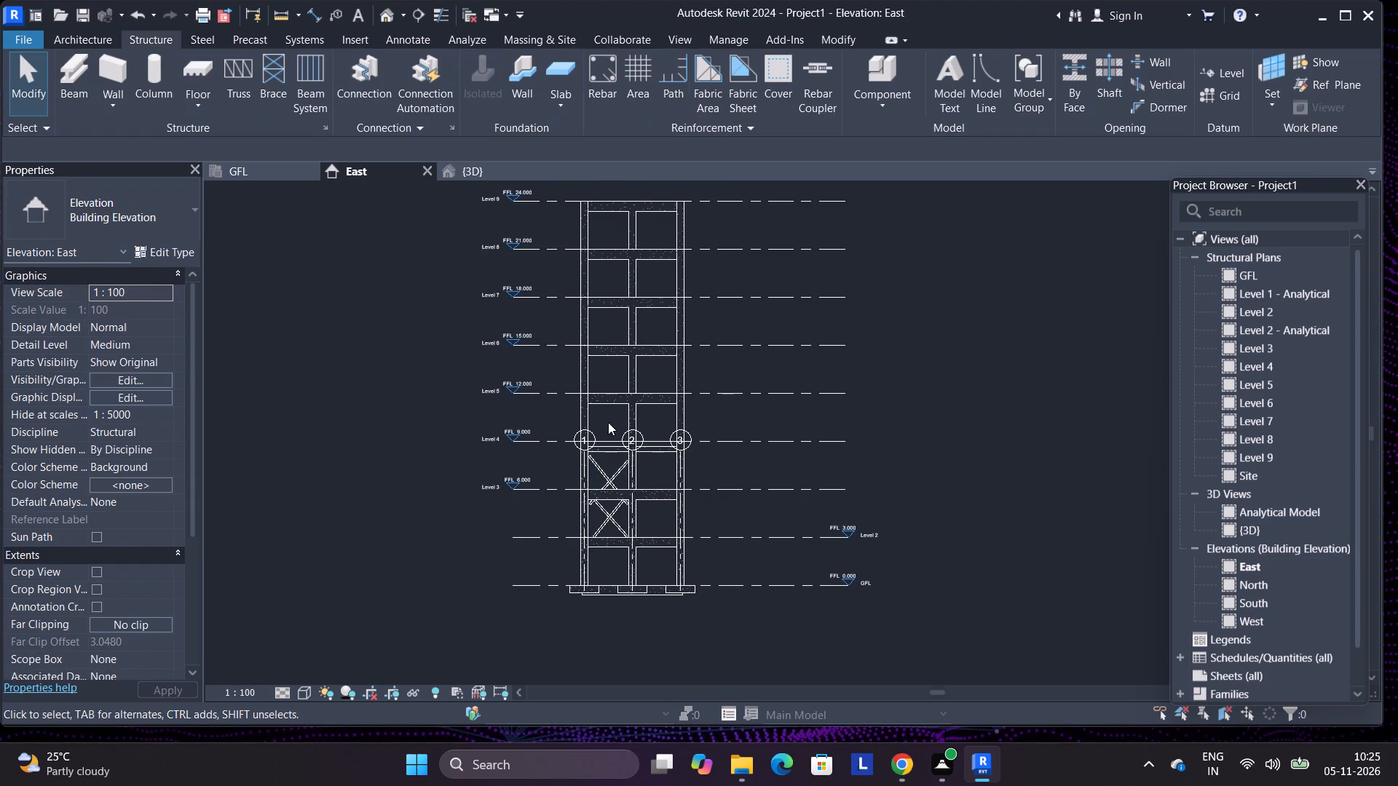
Move the copied brace rising from grid 1 to grid 2 up into the Level 3–4 bay, unjoining its connected elements.
scroll(609, 480, "up", 5)
left_click_drag(623, 478, 624, 478)
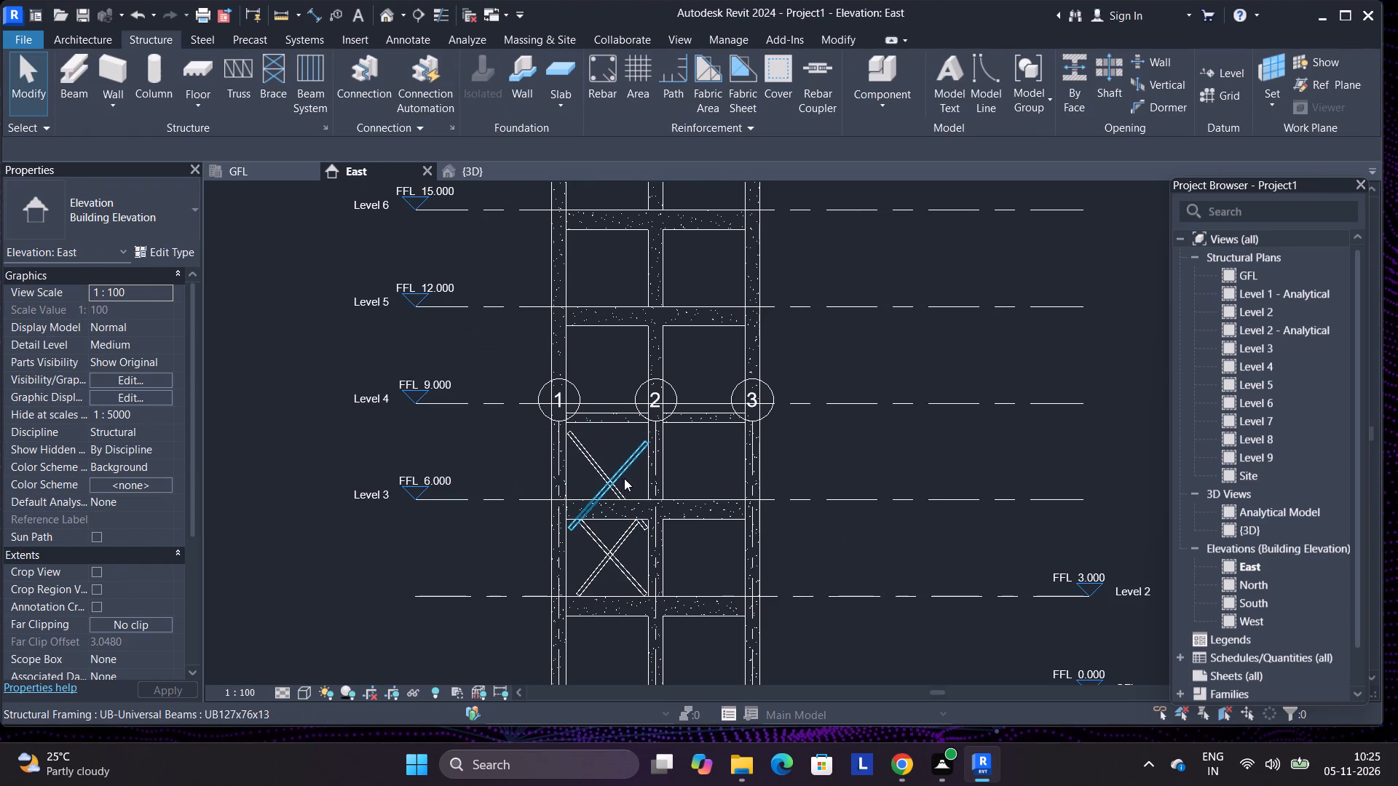
left_click_drag(624, 478, 598, 474)
left_click(602, 450)
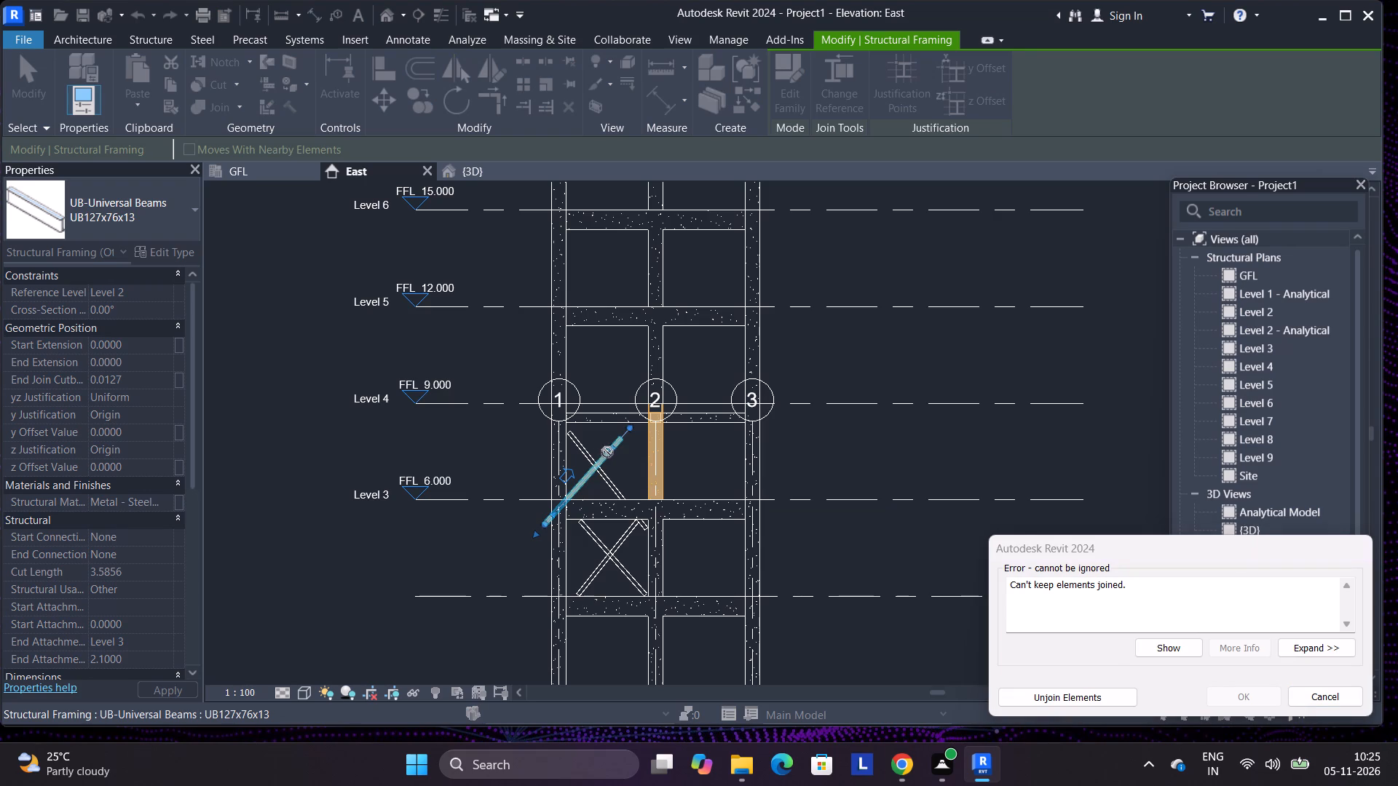
left_click(1073, 694)
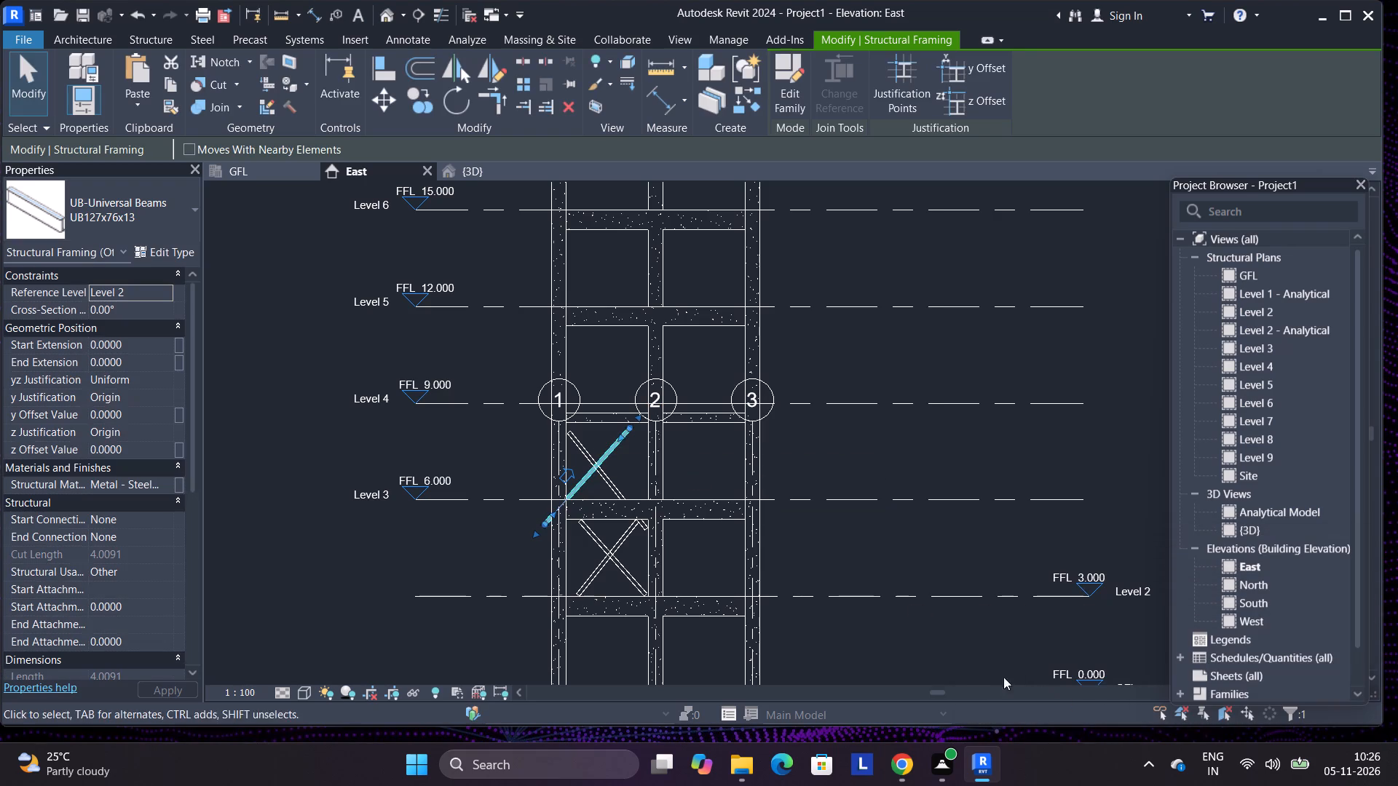
left_click_drag(599, 461, 632, 435)
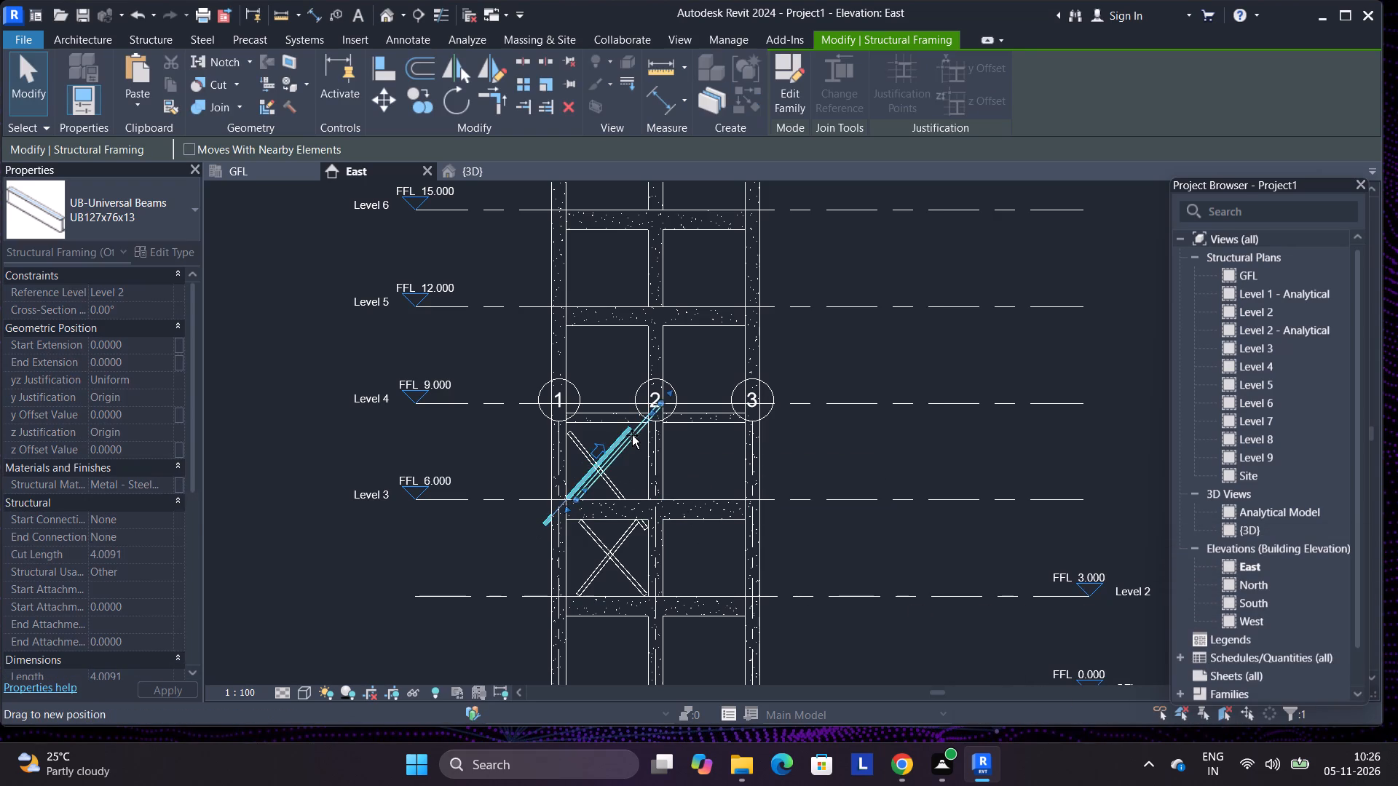
left_click_drag(632, 435, 623, 438)
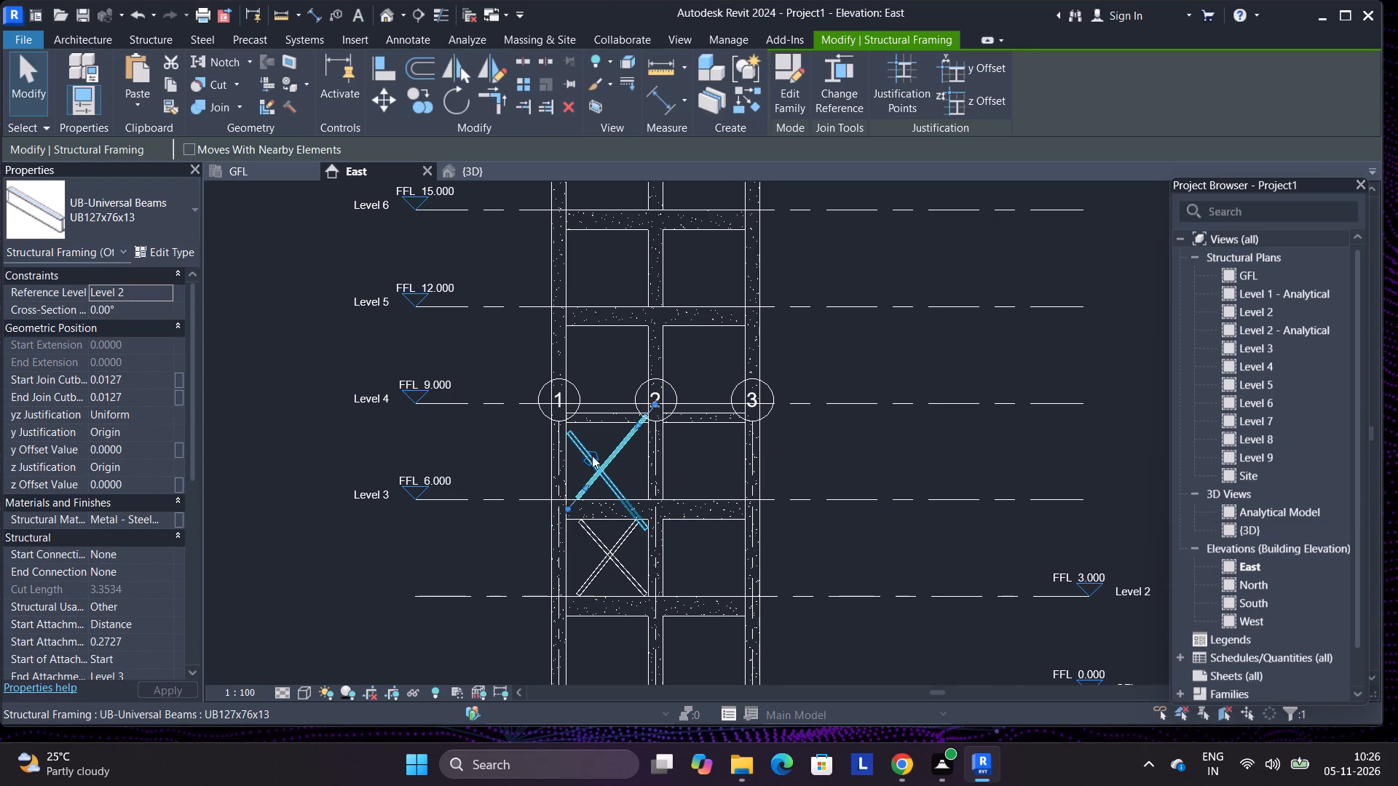
Move the copied brace descending from grid 1 to grid 2 up to cross the other in the Level 3–4 bay, unjoining elements.
left_click_drag(570, 434, 570, 424)
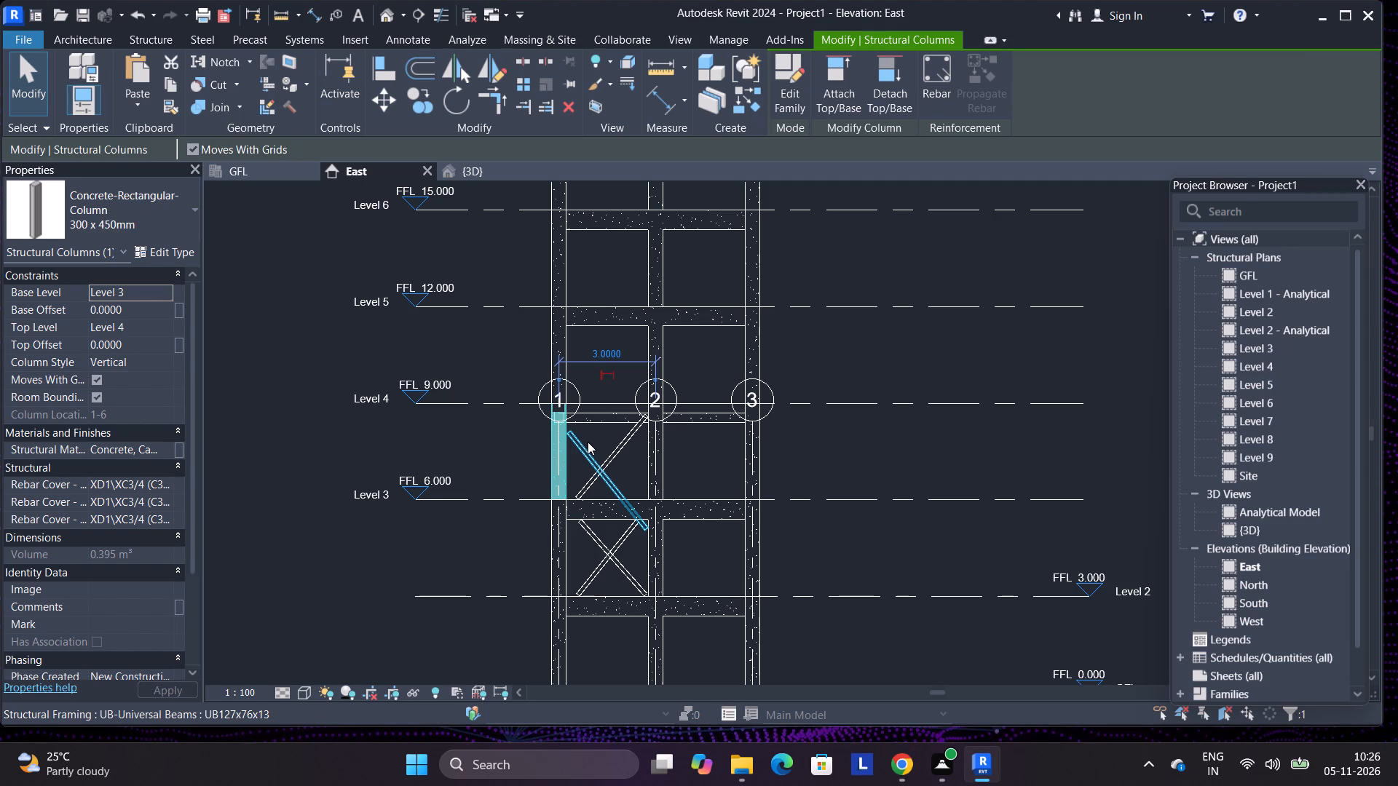
key("Escape")
left_click_drag(581, 450, 581, 426)
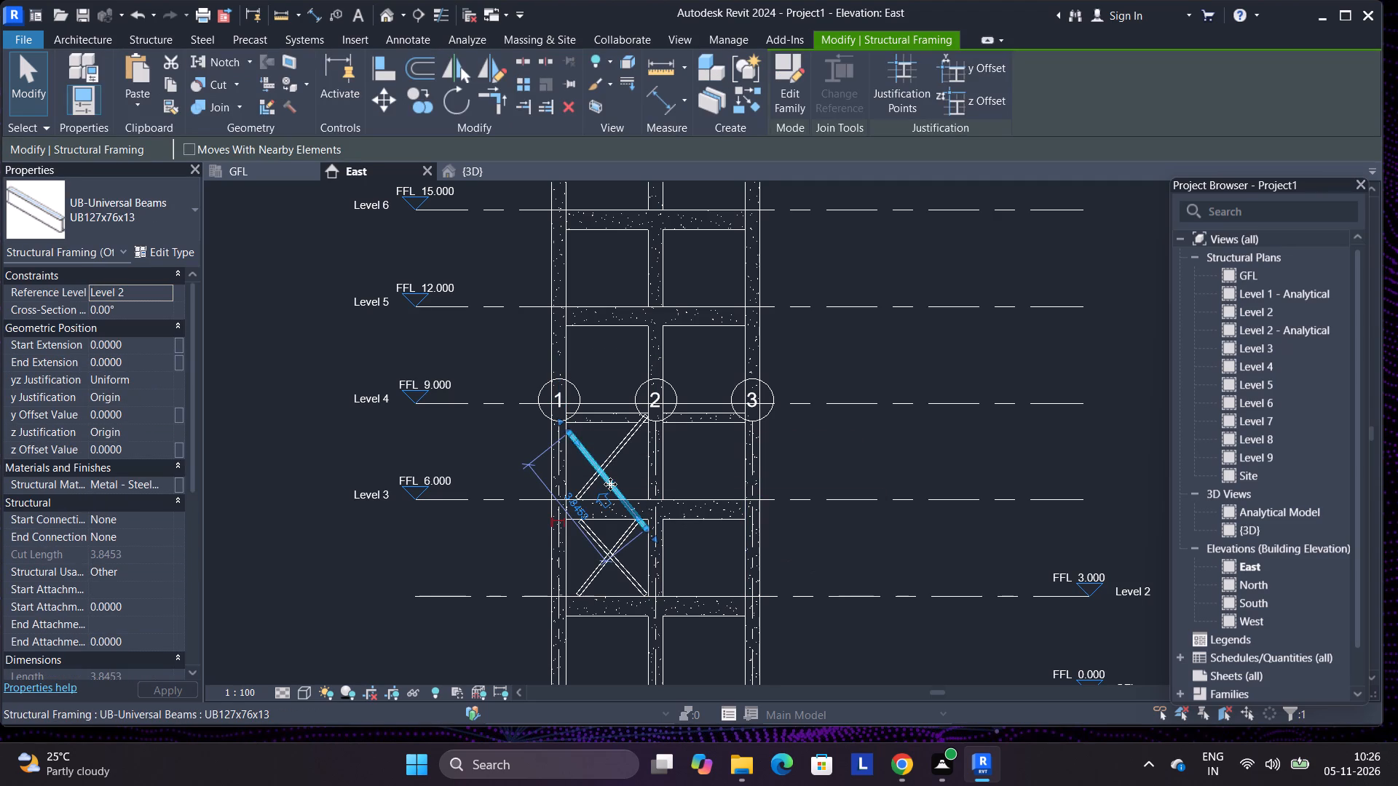
left_click_drag(610, 484, 620, 459)
left_click_drag(620, 458, 615, 468)
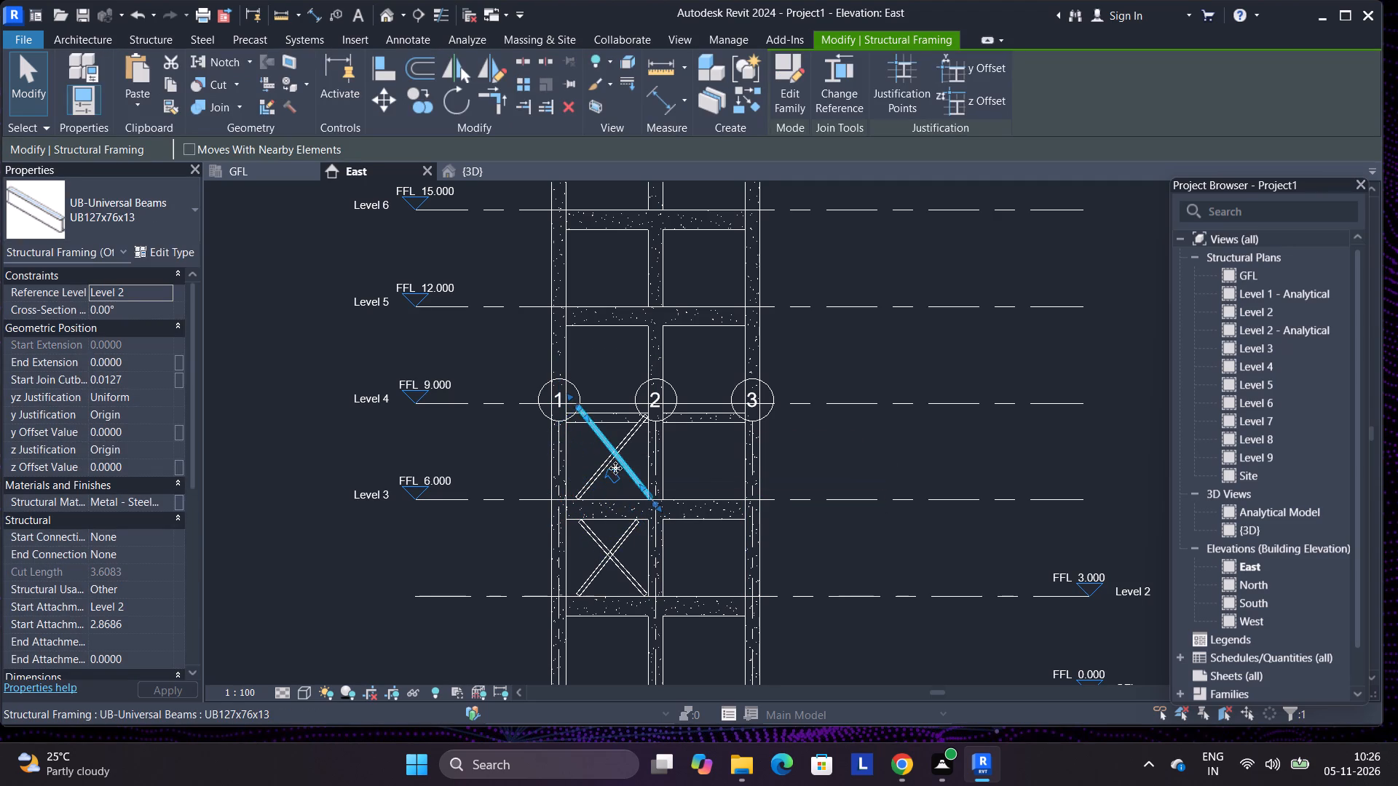
left_click_drag(615, 468, 605, 475)
left_click_drag(605, 437, 595, 440)
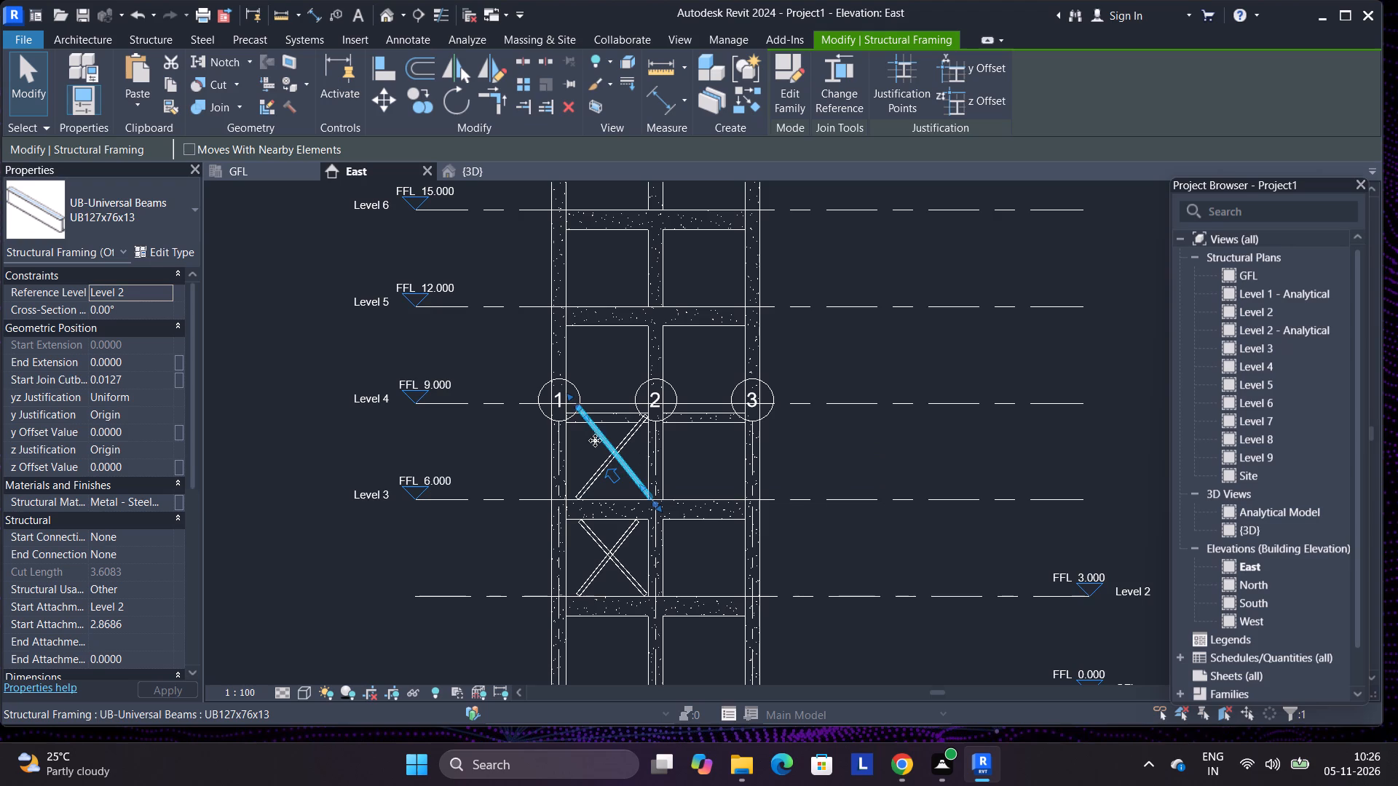
left_click_drag(595, 440, 583, 442)
left_click(583, 442)
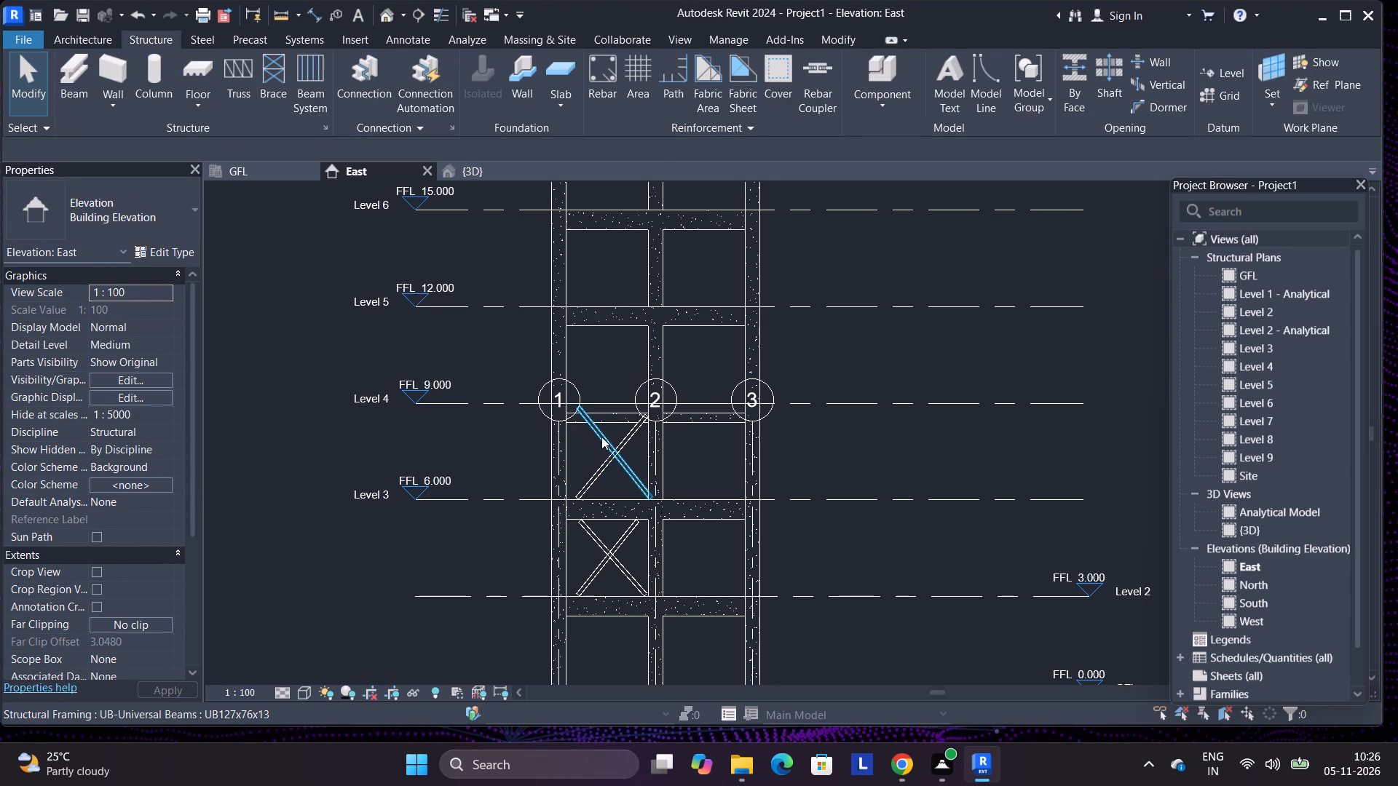
left_click_drag(601, 437, 588, 440)
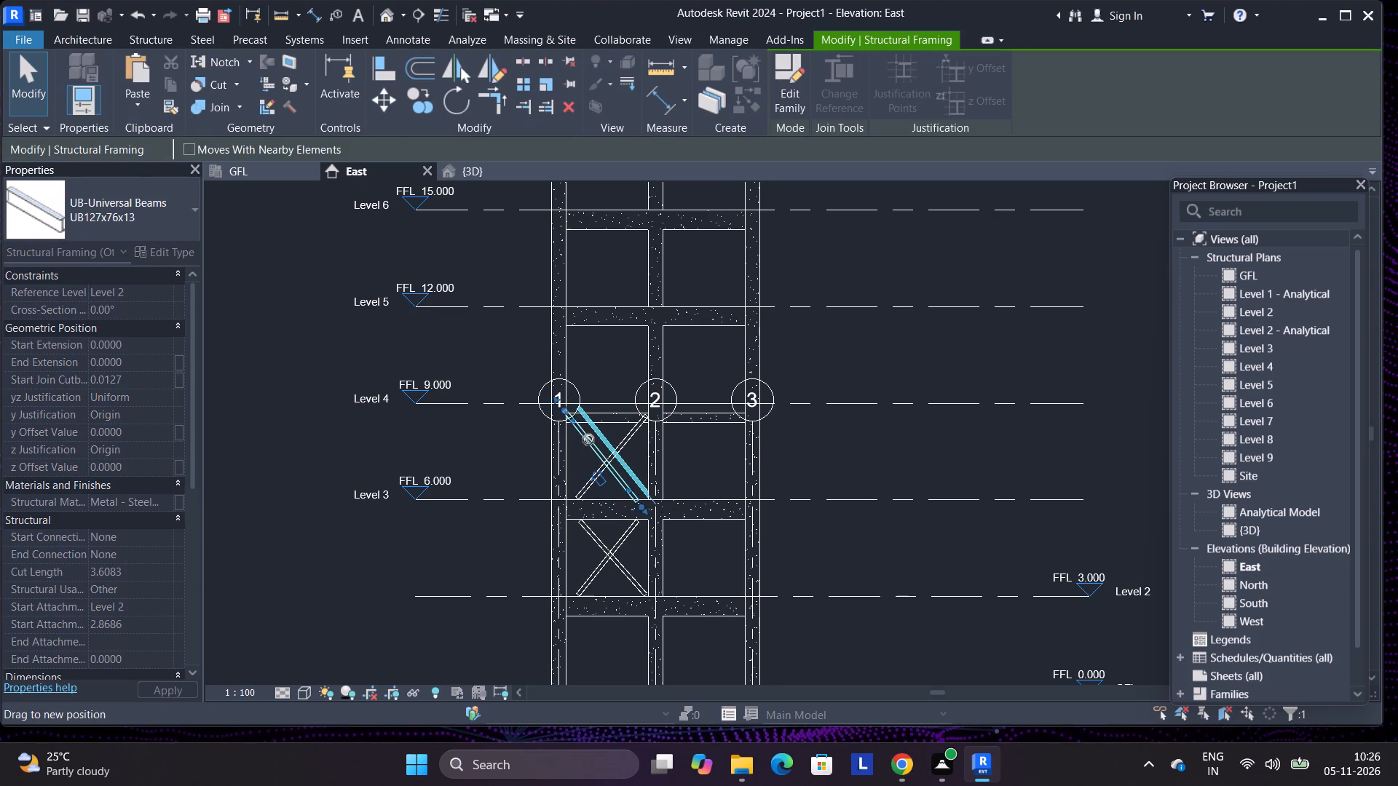
left_click_drag(588, 440, 593, 438)
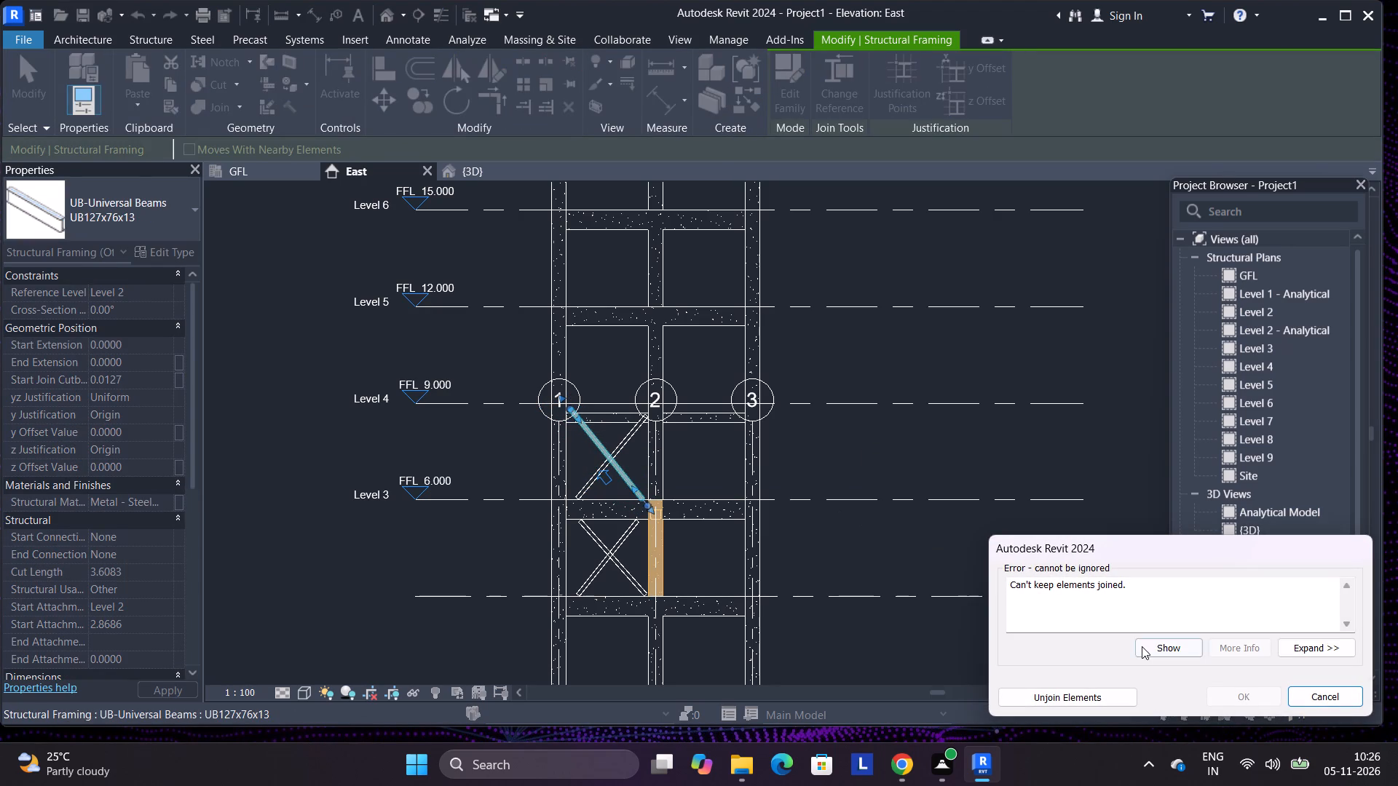
left_click(1065, 695)
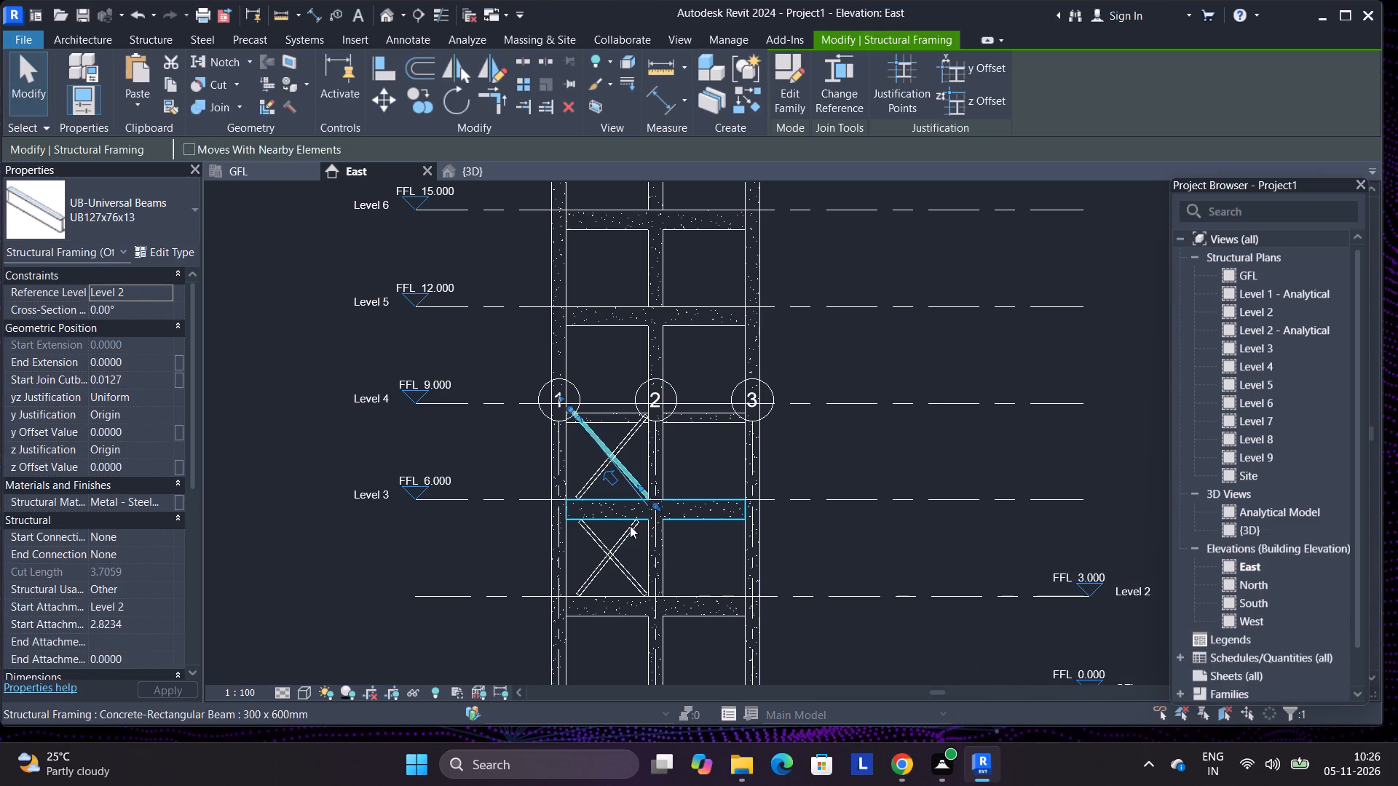
left_click_drag(630, 525, 644, 525)
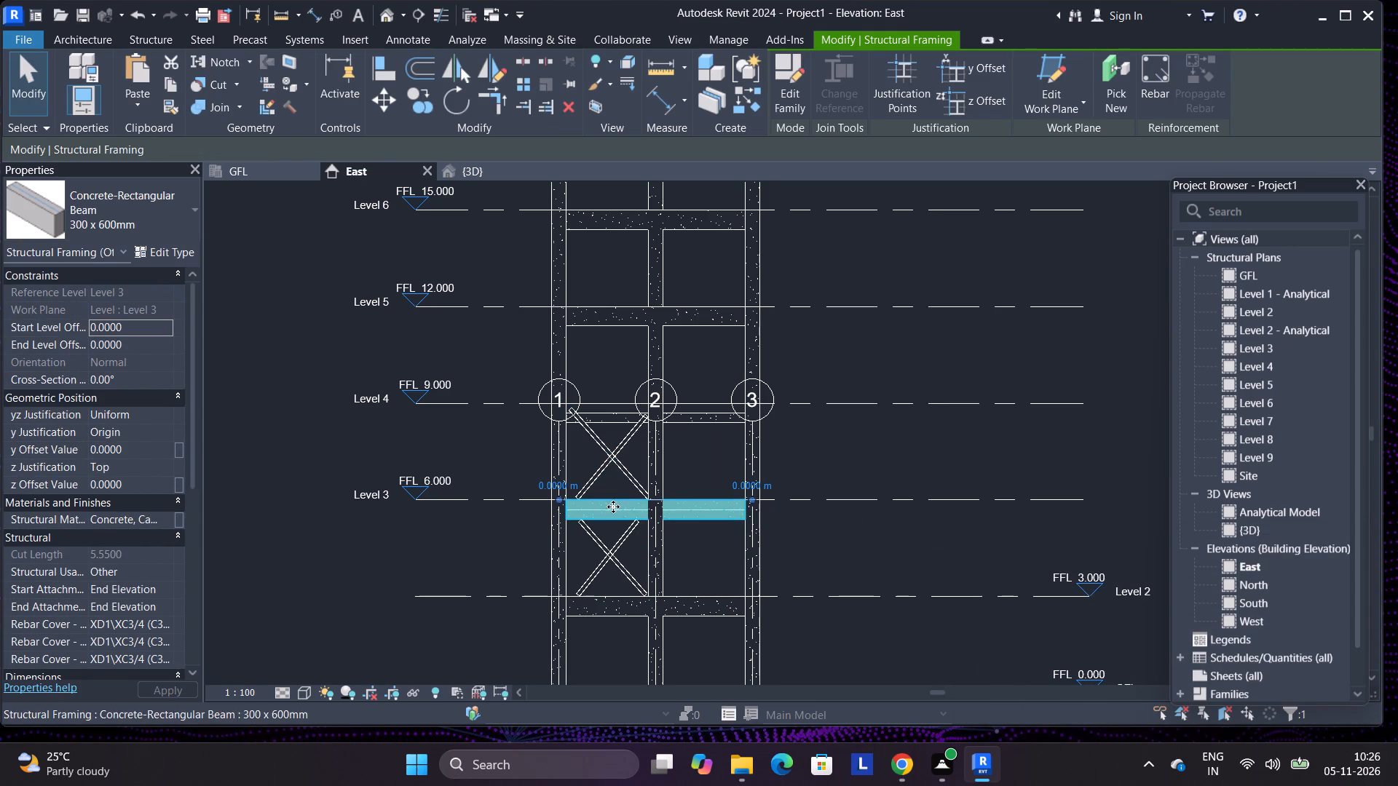
key("Escape")
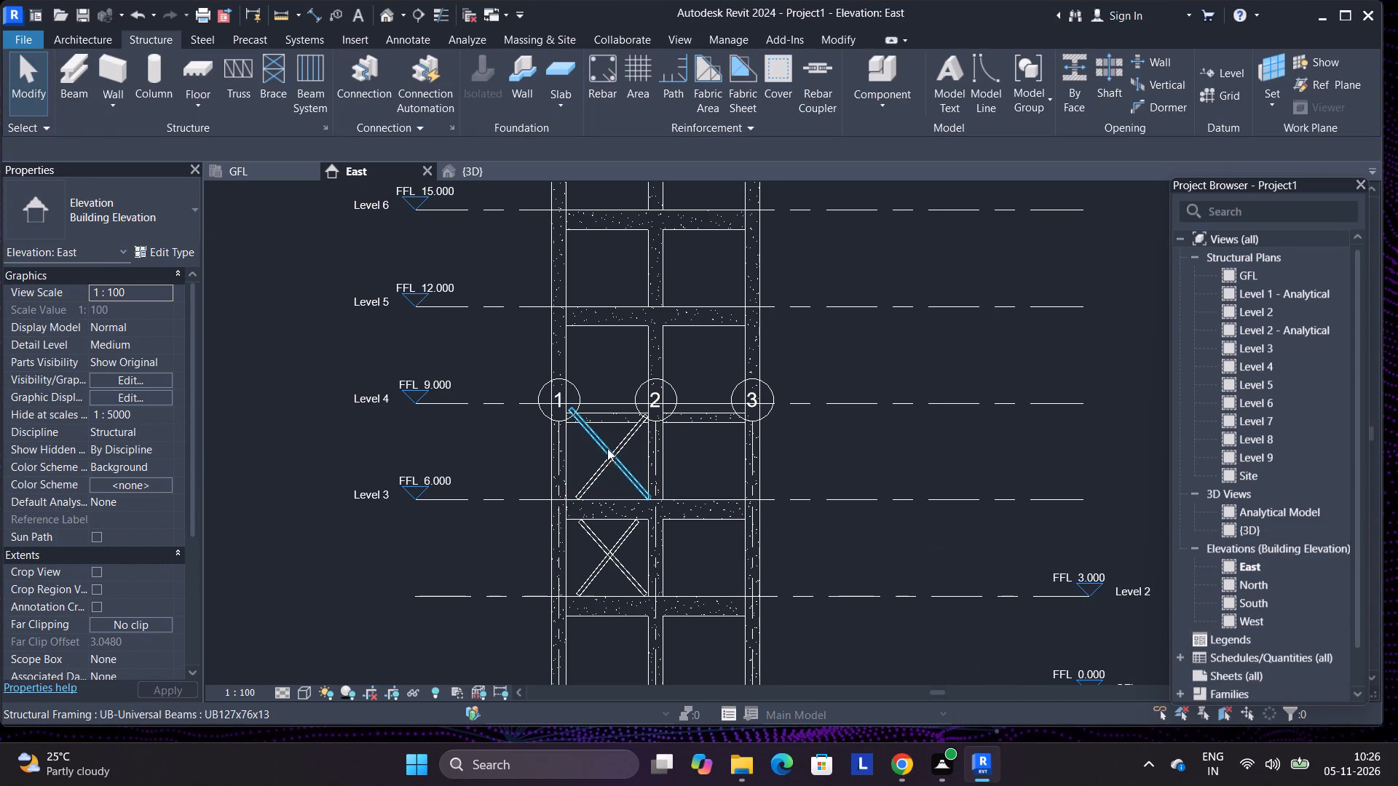
Copy the two crossed UB127x76x13 braces from the Level 3–4 bay vertically into each storey above, up to Level 9, using multiple copies.
left_click_drag(614, 475, 597, 442)
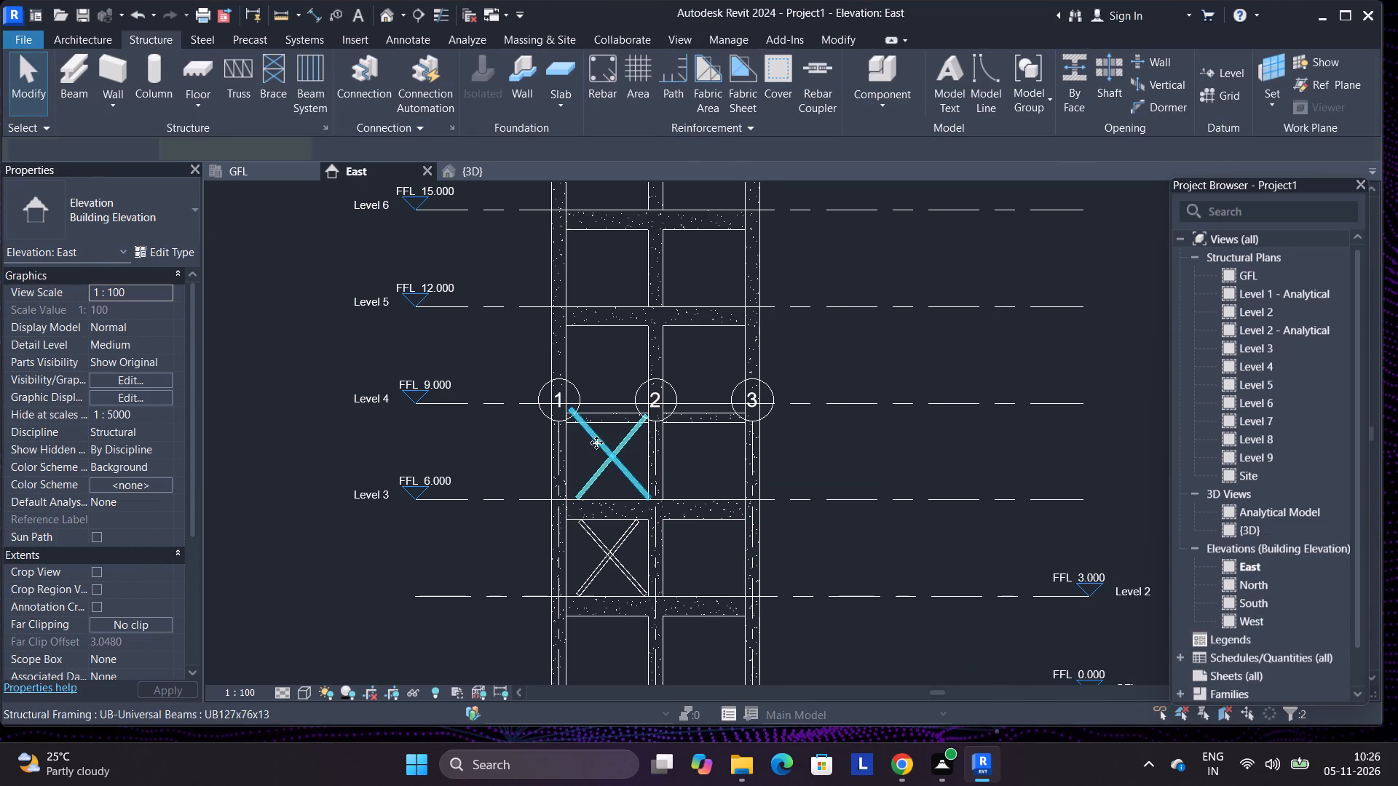
left_click(422, 101)
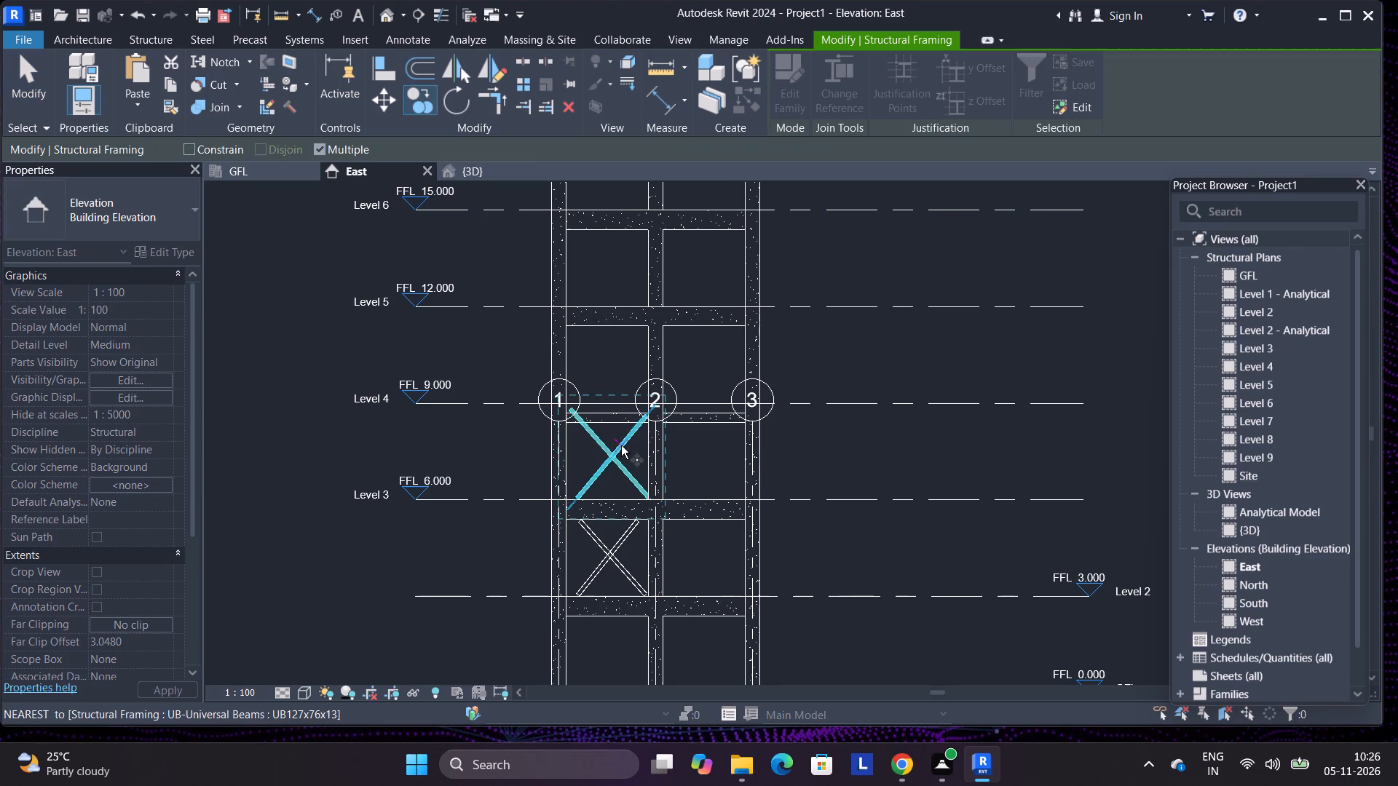
left_click(605, 453)
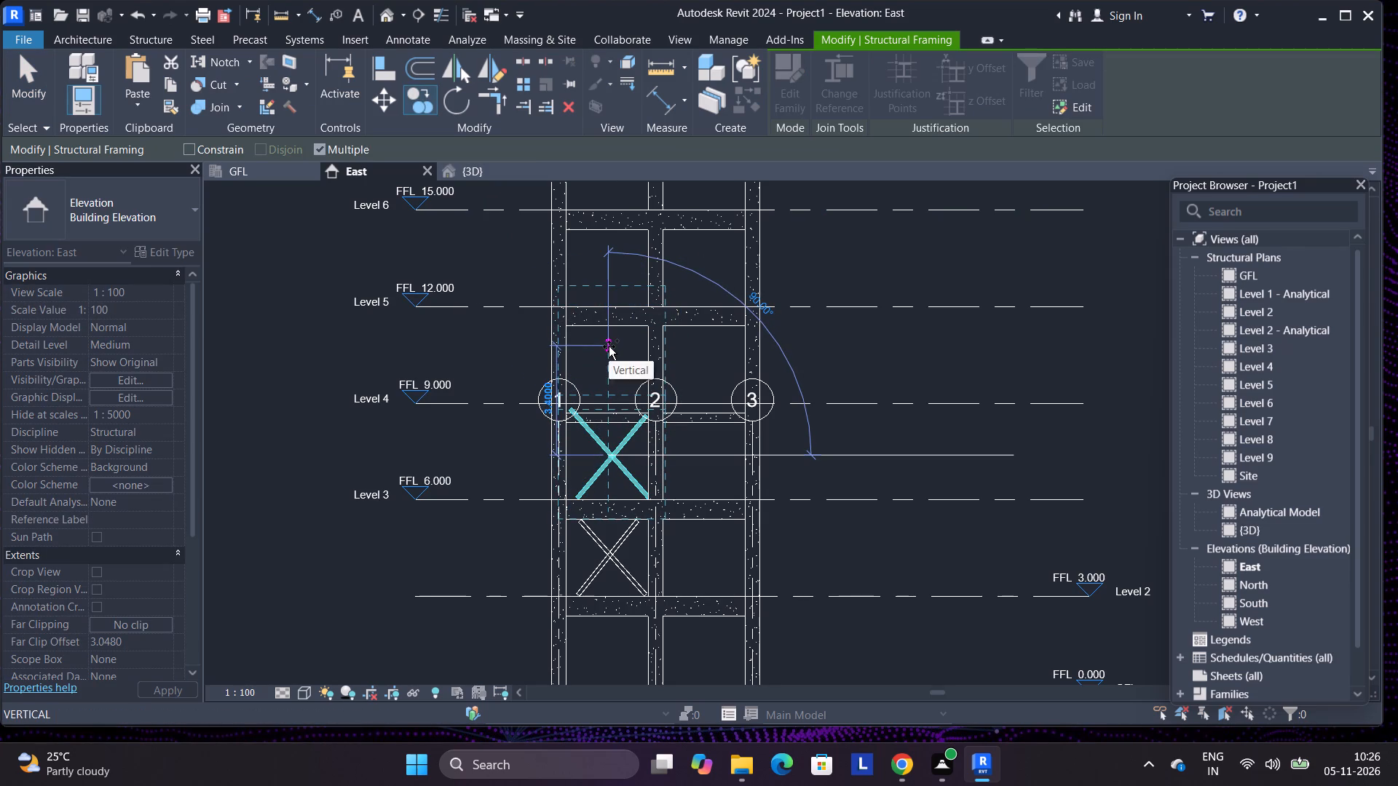
left_click(610, 341)
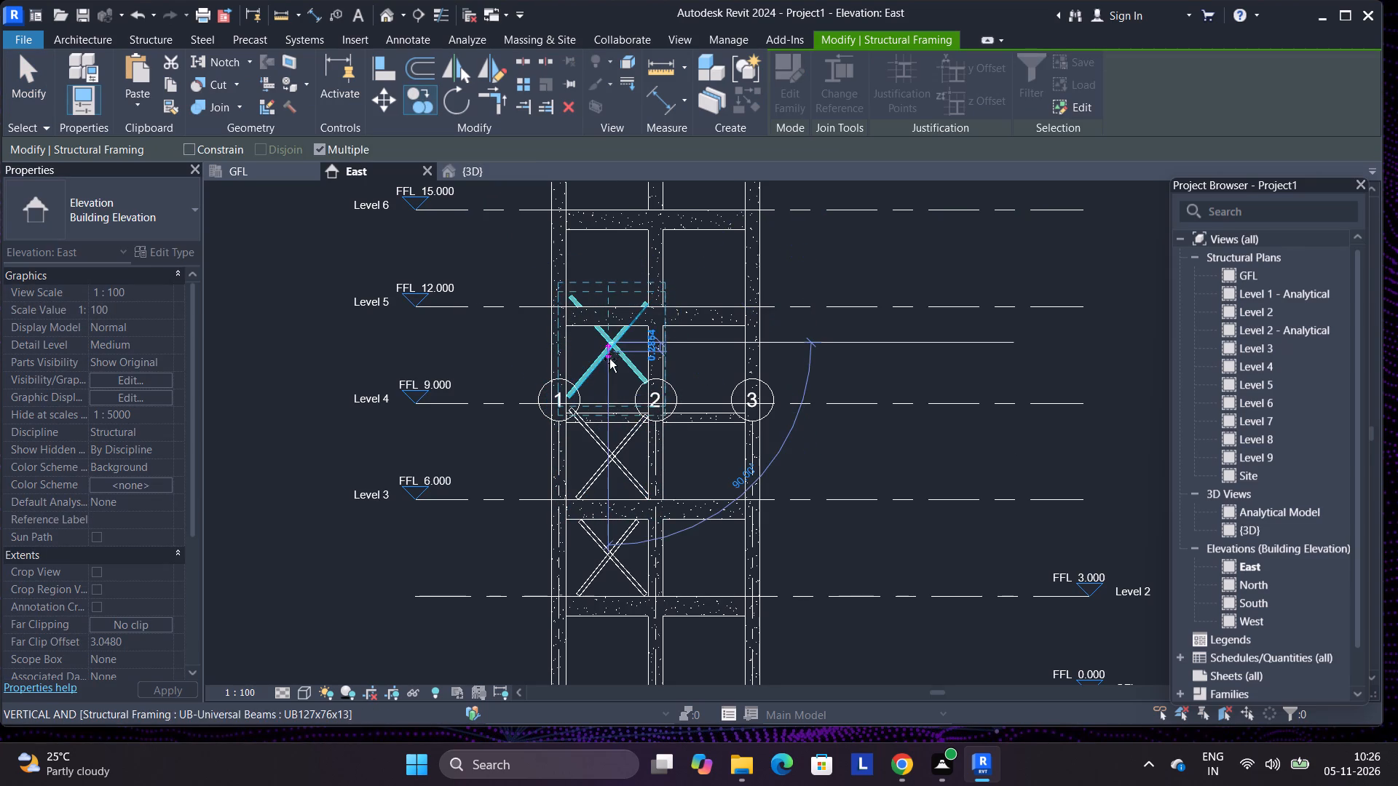
scroll(618, 504, "down", 2)
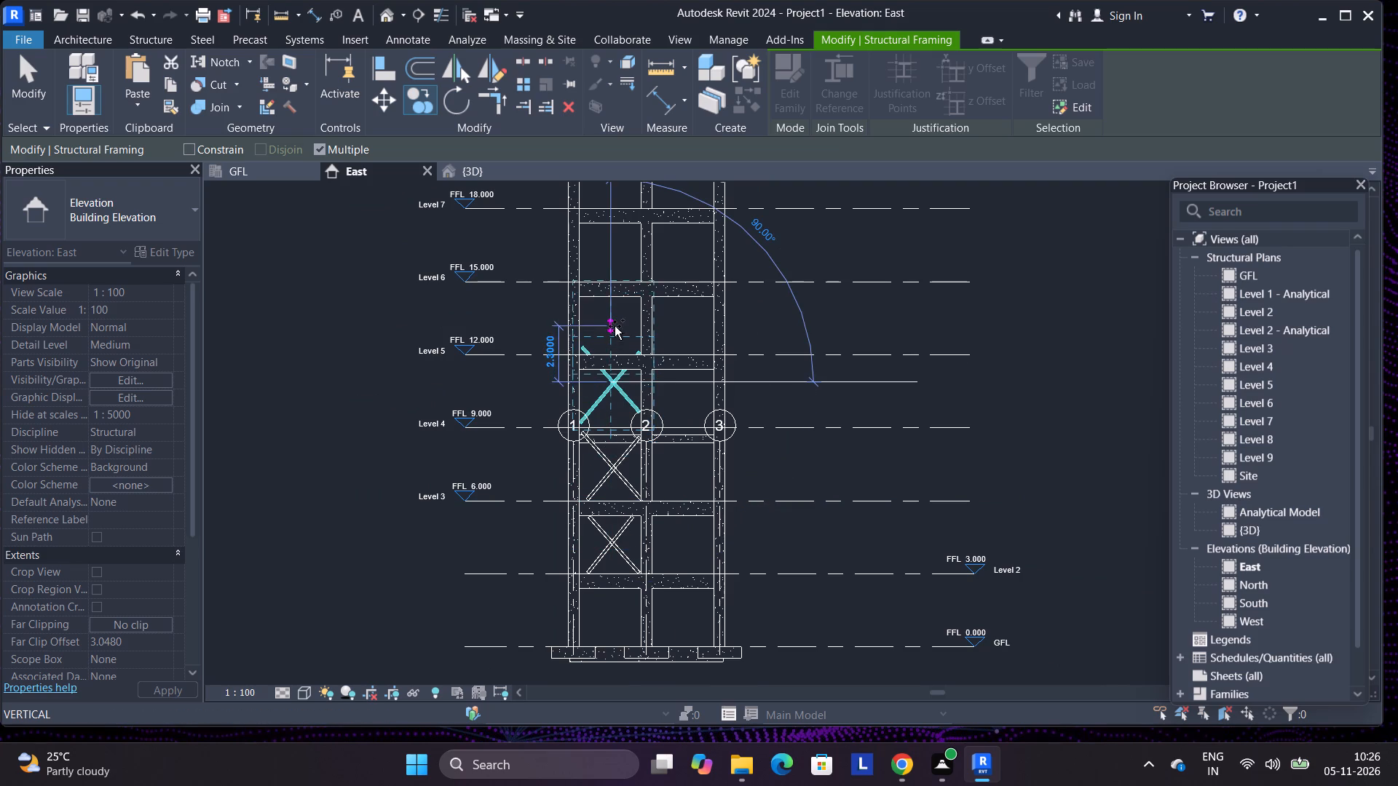
left_click(615, 326)
scroll(628, 362, "down", 3)
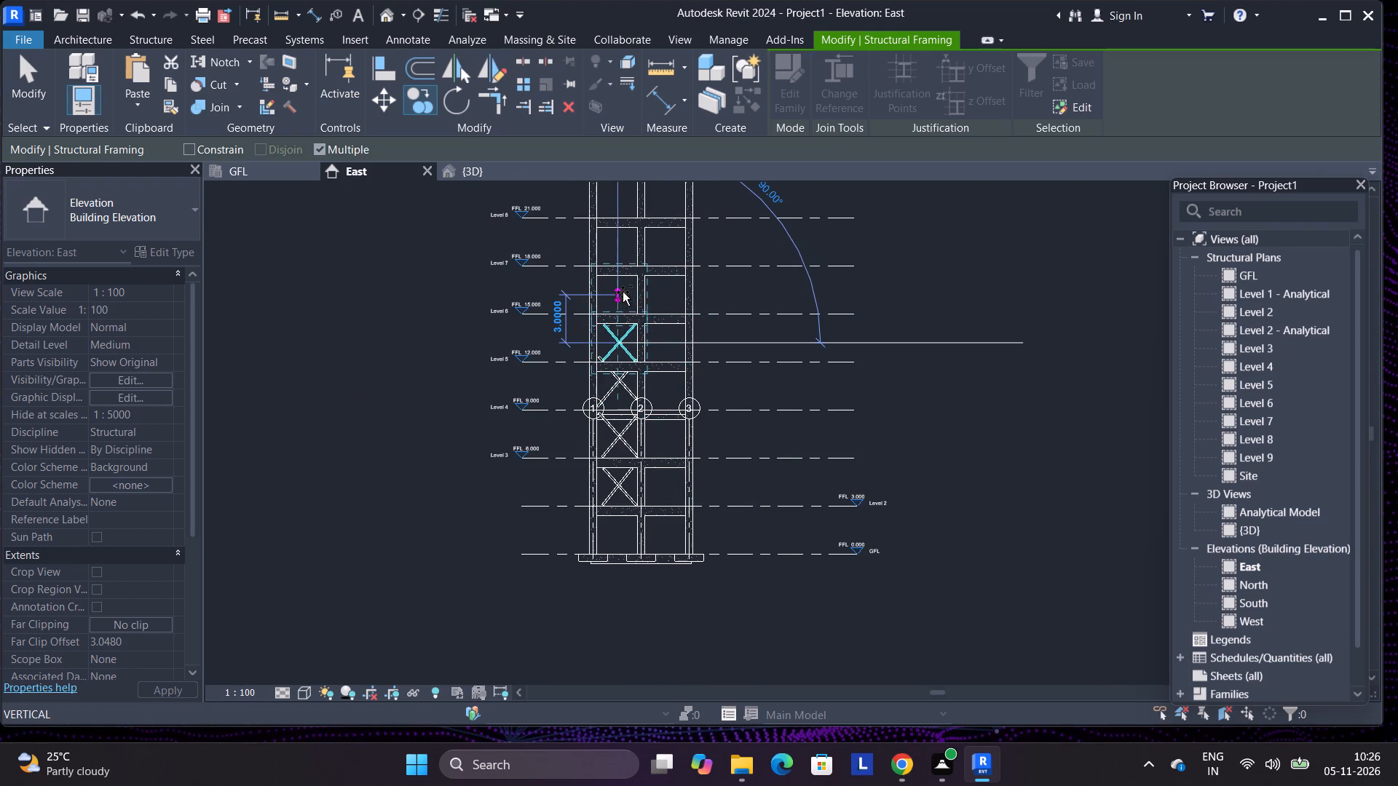
left_click(618, 279)
scroll(629, 346, "down", 3)
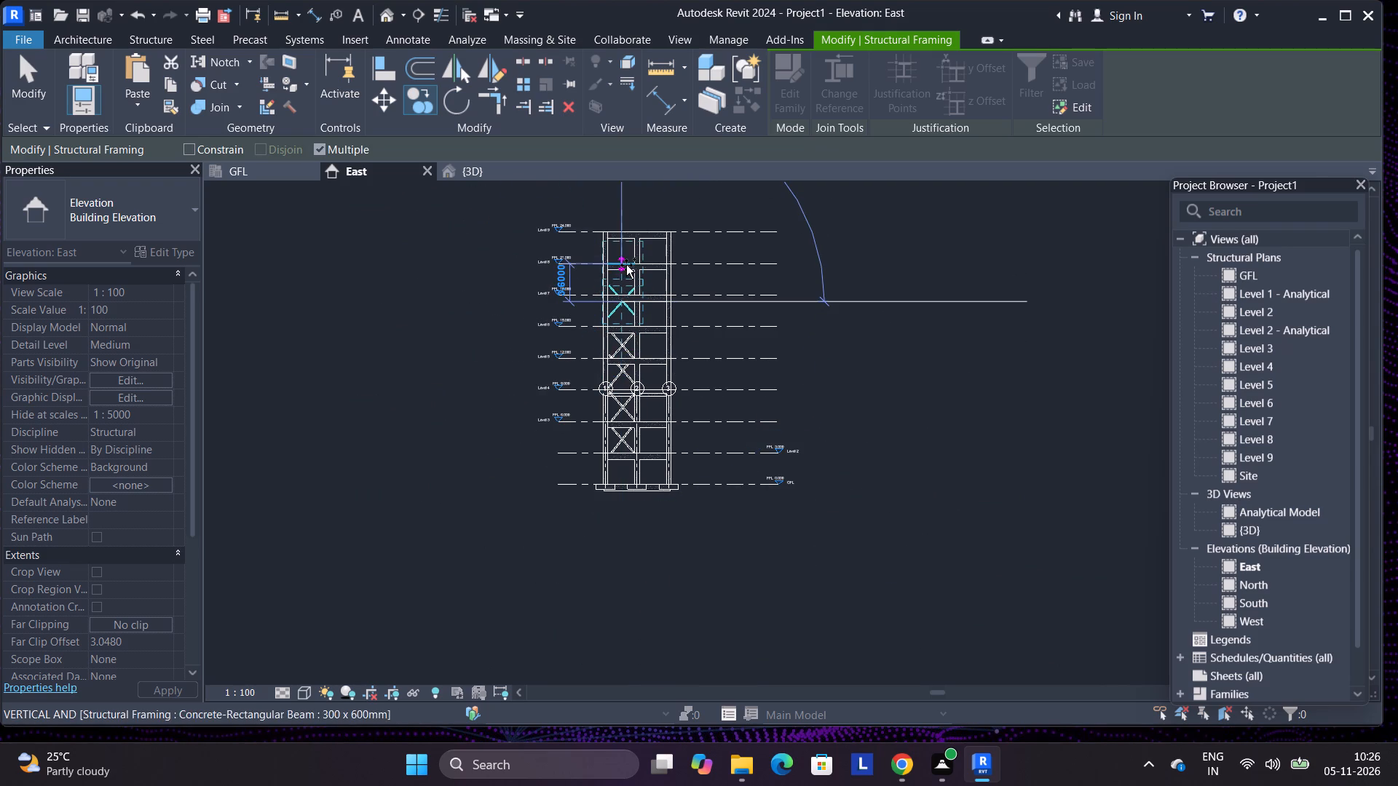
scroll(623, 238, "up", 6)
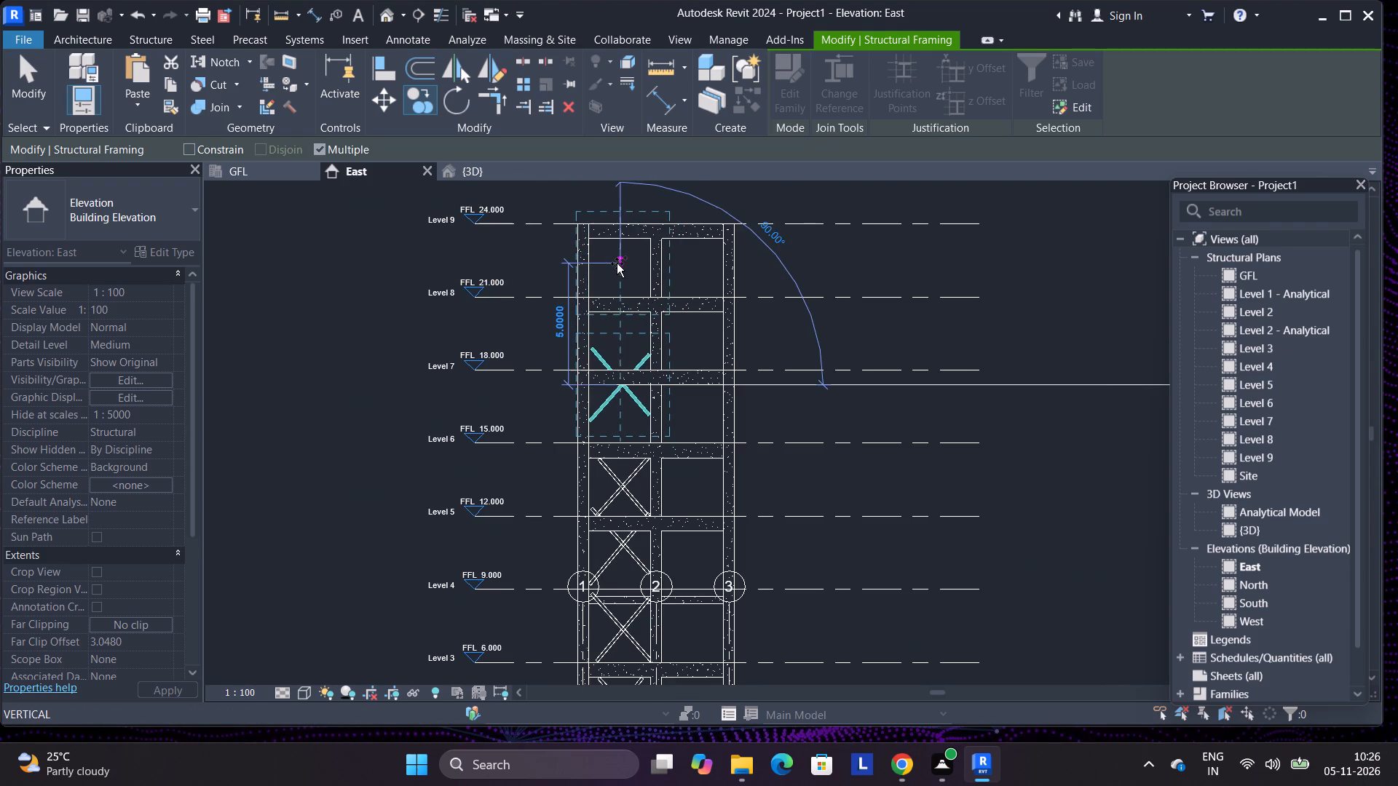
left_click(615, 264)
left_click(612, 337)
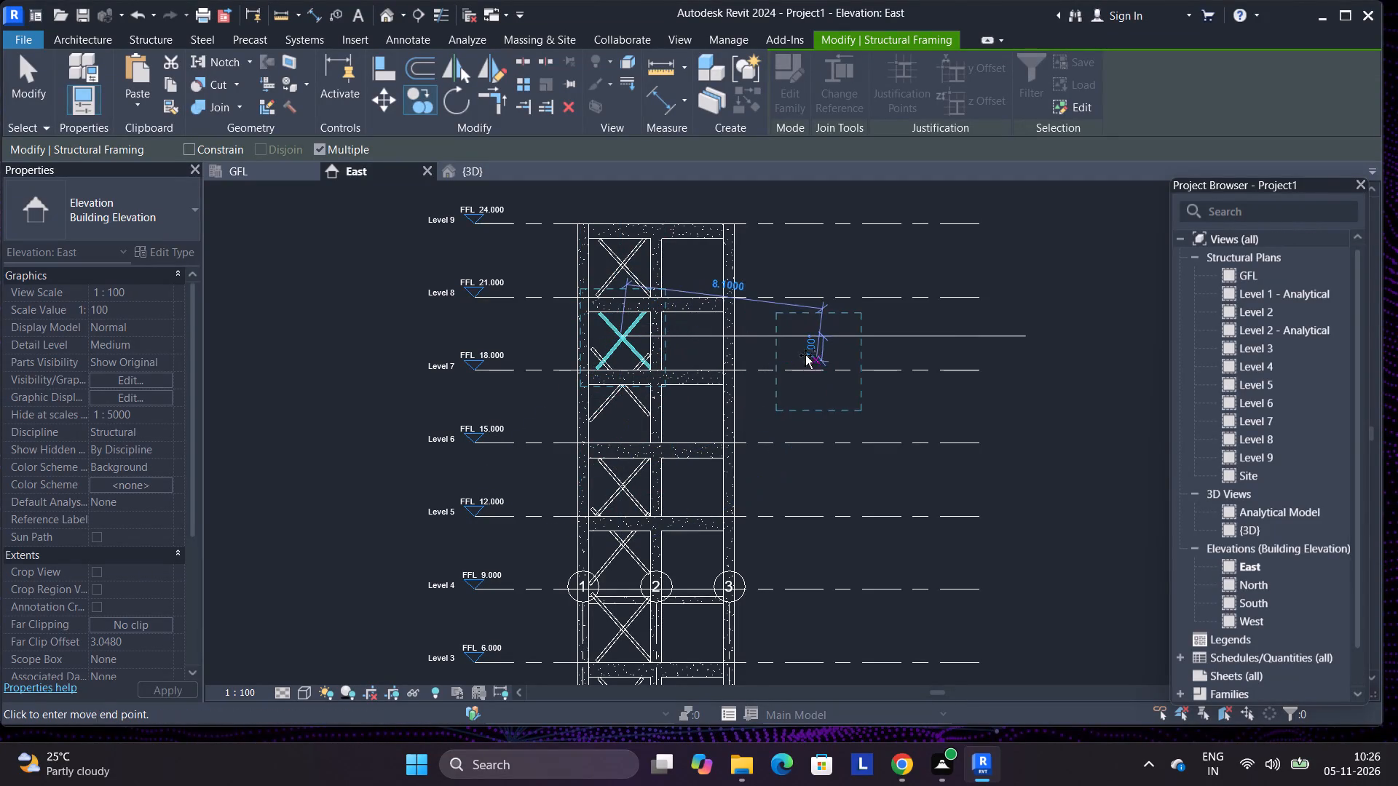
right_click(807, 270)
left_click(832, 280)
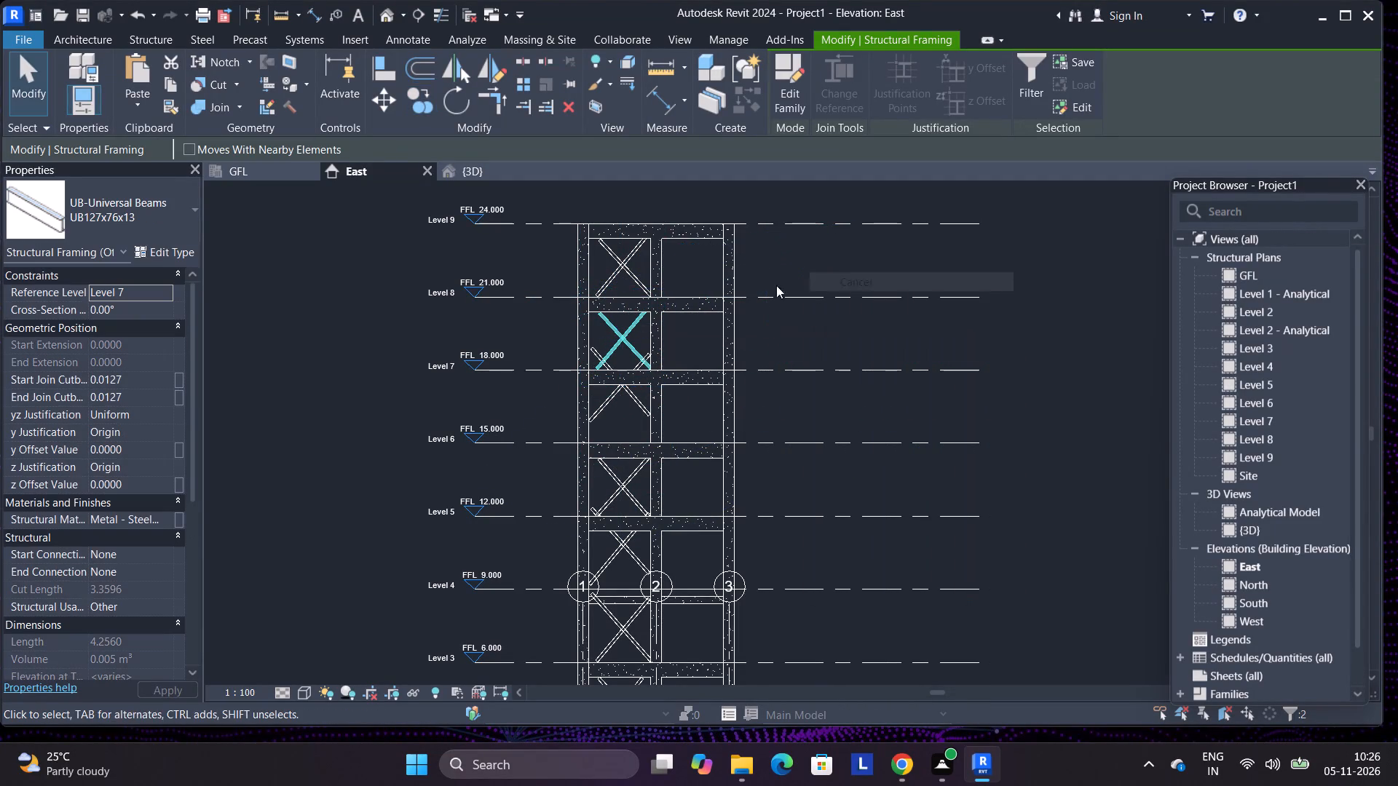
Shift the Level 7 300 x 600mm concrete beam sideways past grid 1, unjoining its connected elements.
left_click_drag(637, 391, 638, 391)
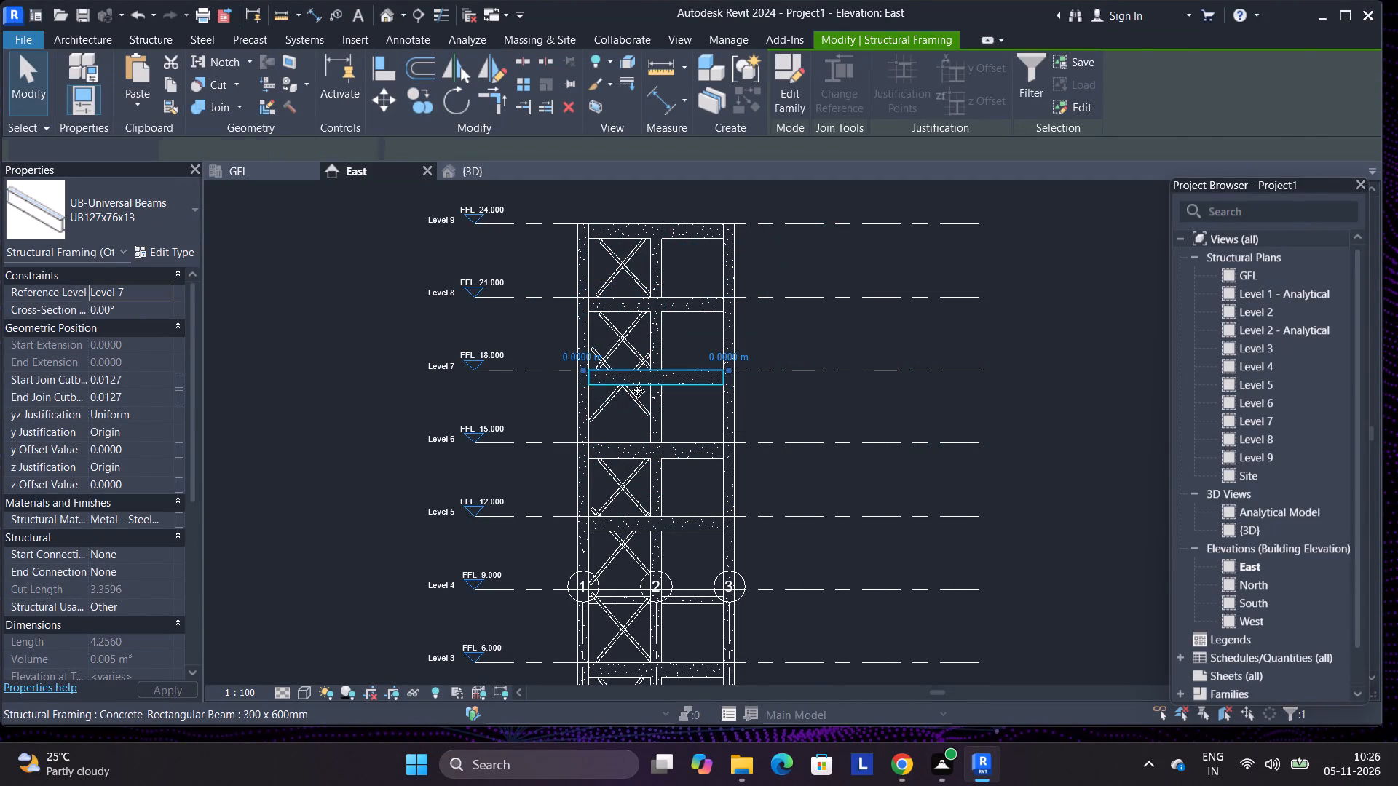
left_click_drag(638, 391, 610, 392)
left_click(612, 393)
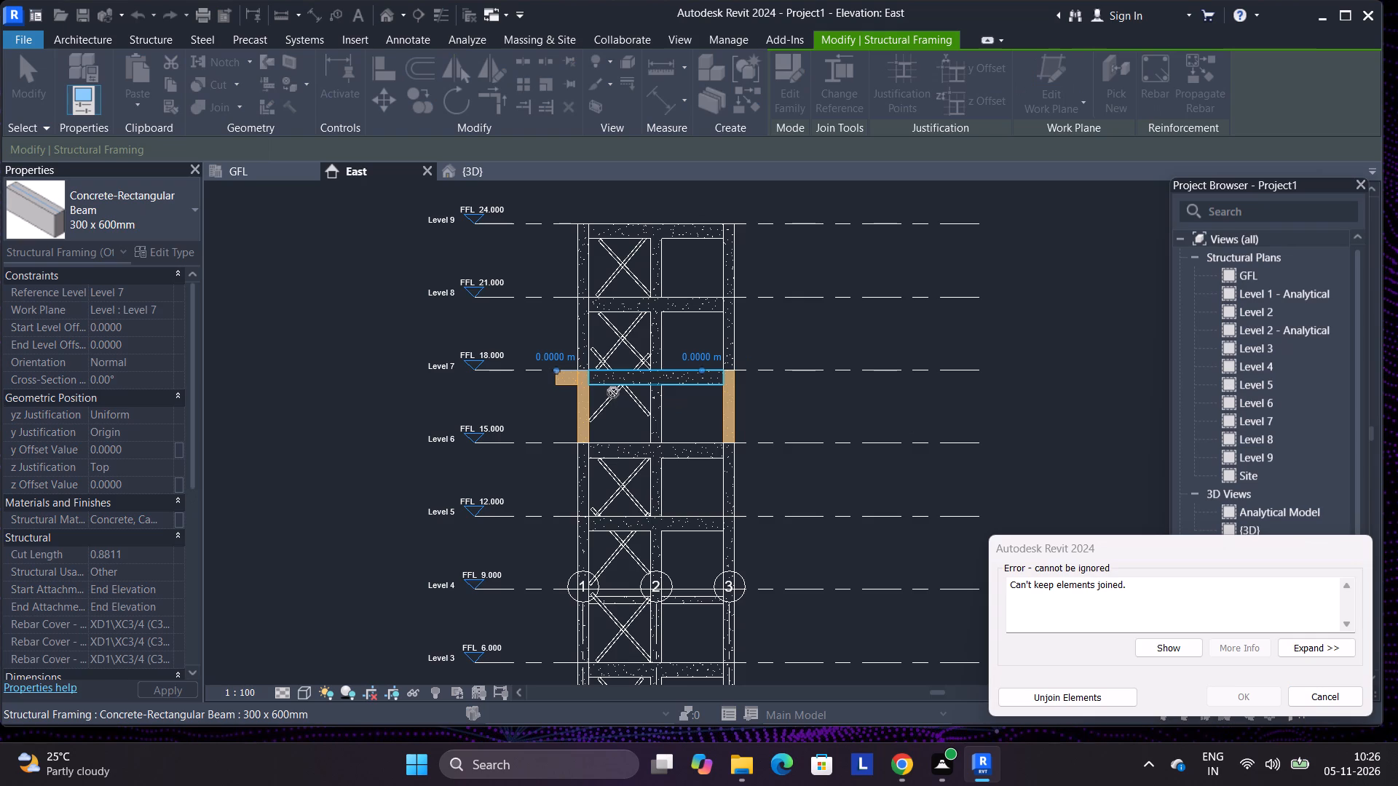
key("Escape")
key("Escape")
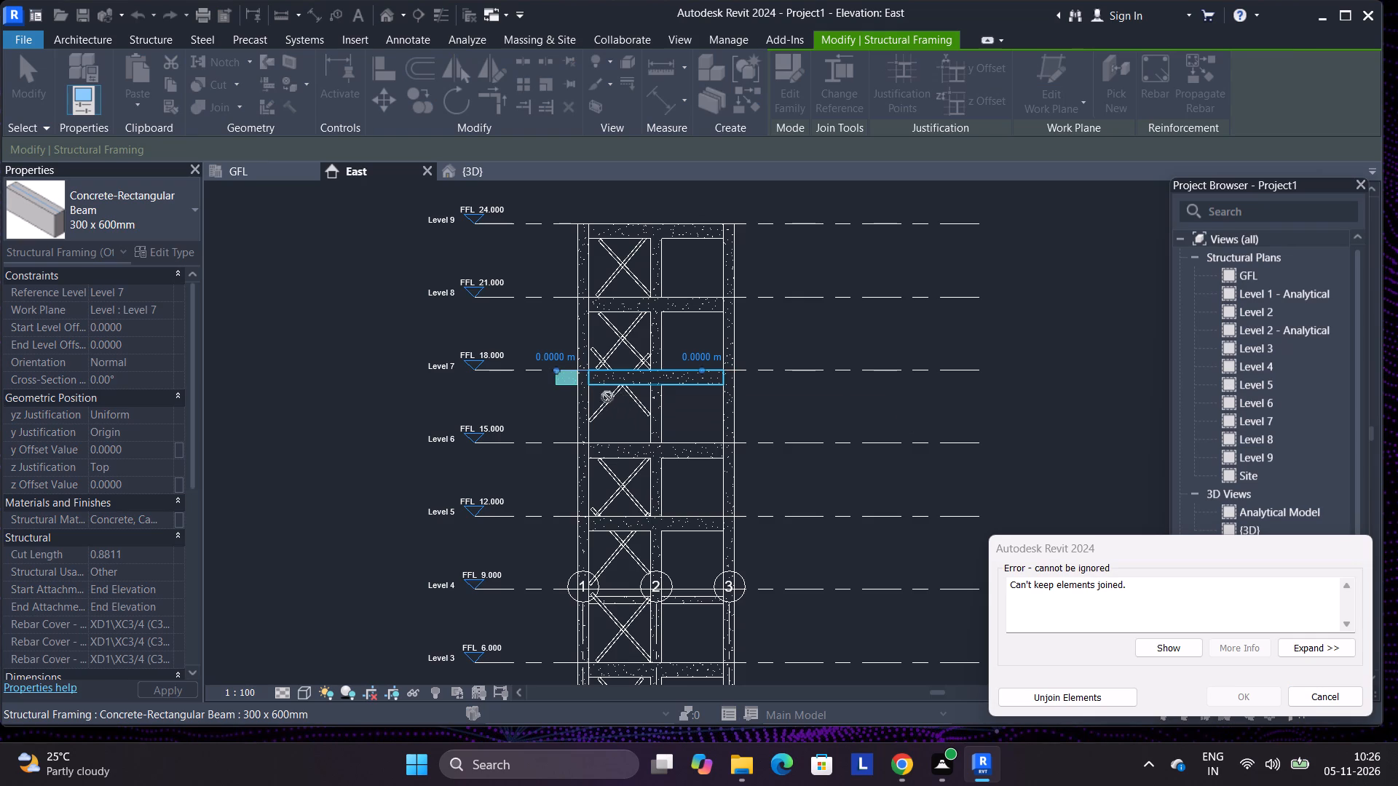
left_click(607, 397)
key("Escape")
key("Delete")
left_click(1050, 692)
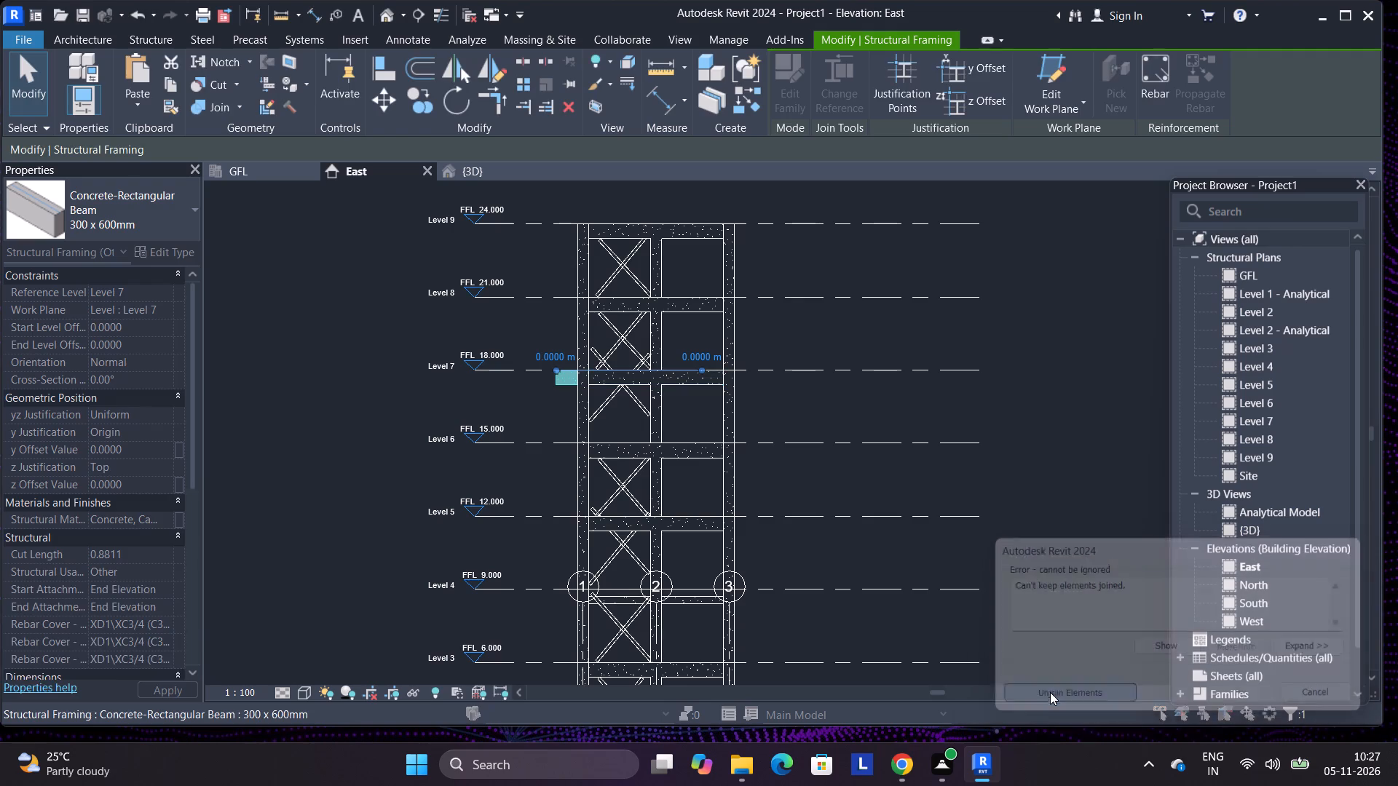
Move the two crossed braces straddling the Level 7 beam down into the Level 6–7 bay between grids 1 and 2.
left_click(604, 394)
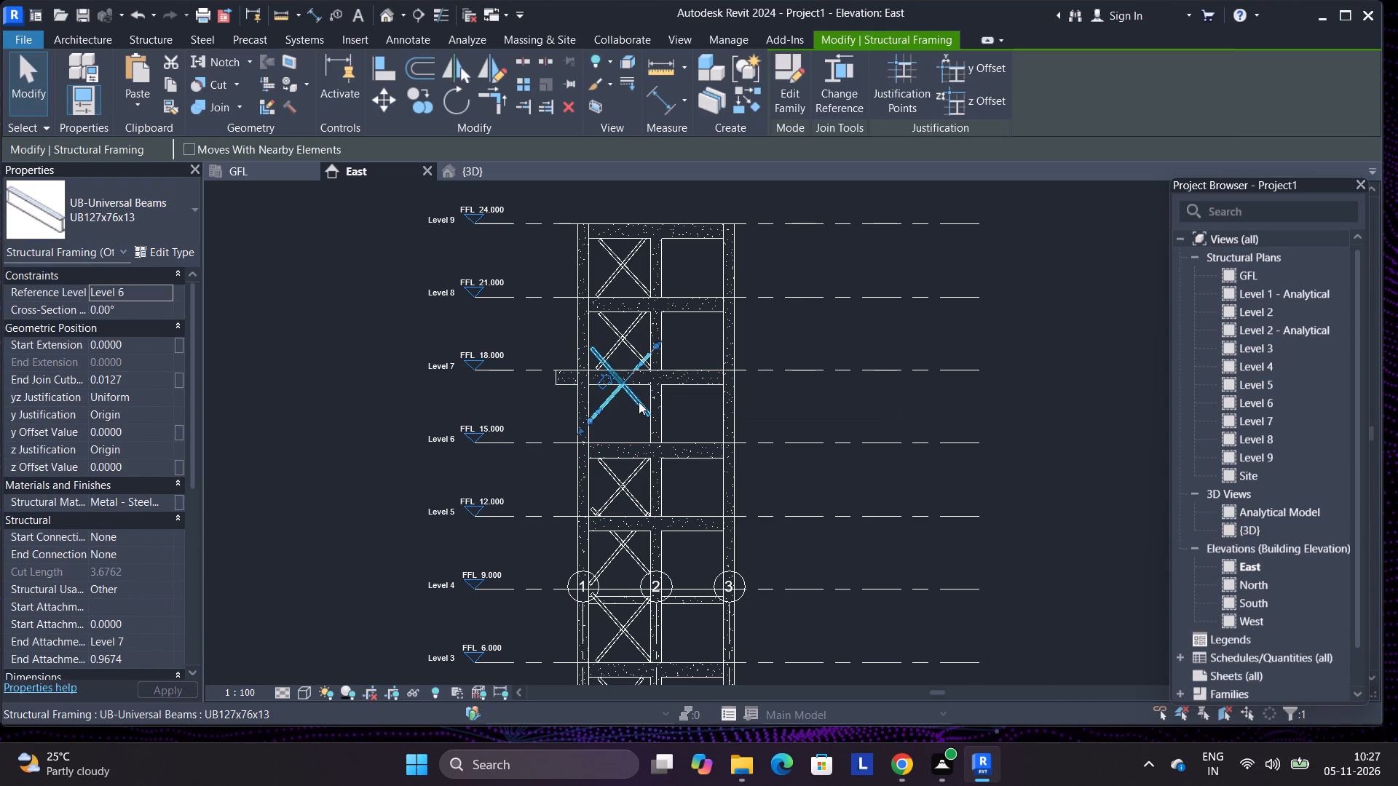
left_click(639, 402)
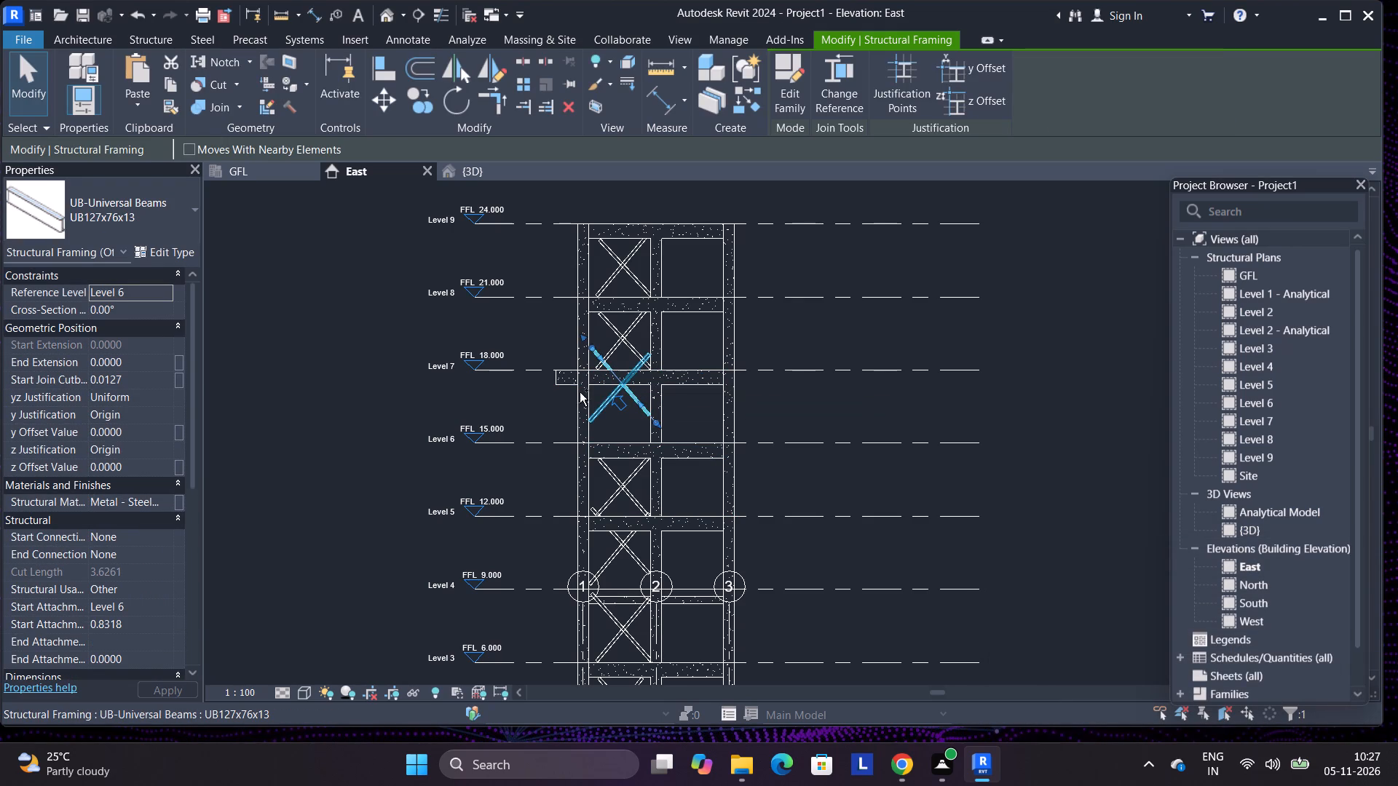
left_click(615, 397, "ctrl")
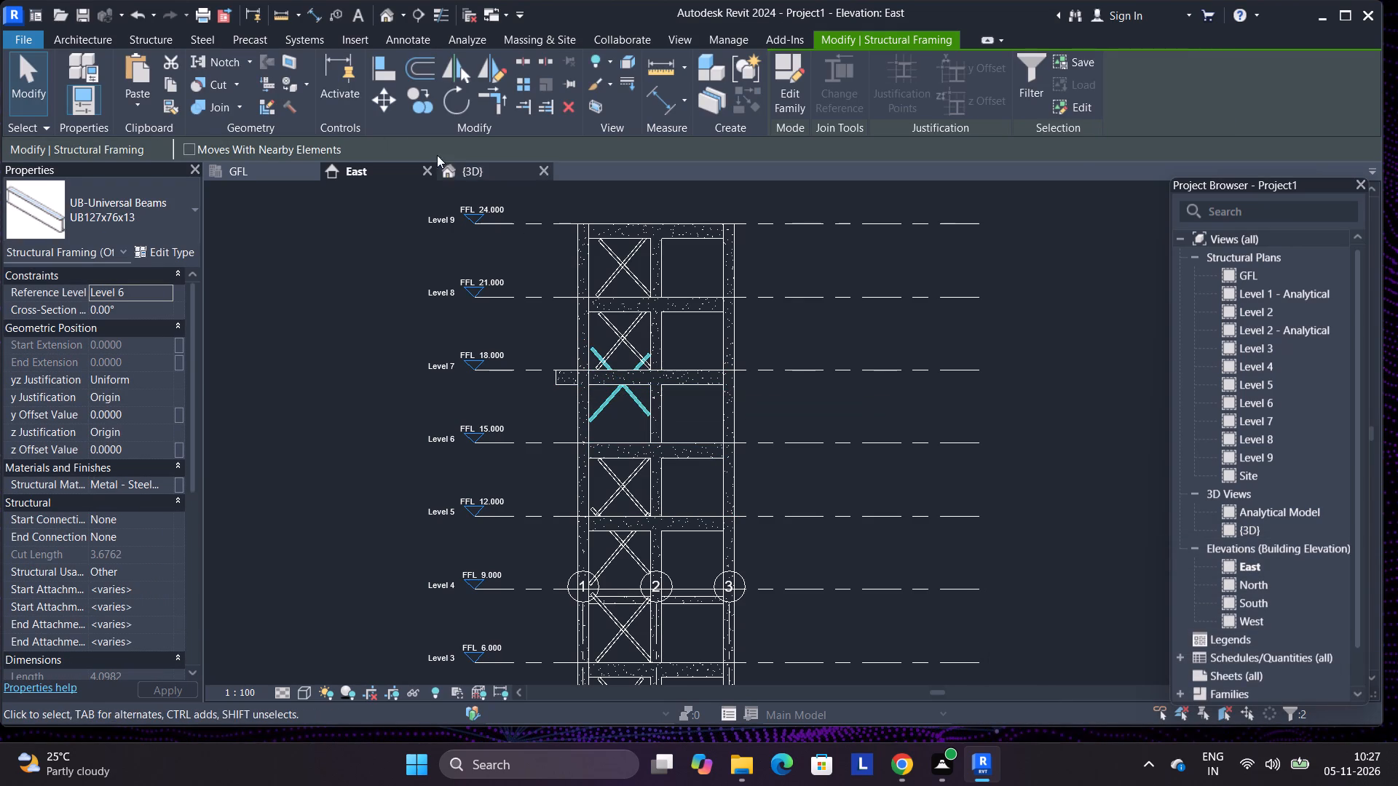
left_click(392, 102)
left_click(623, 389)
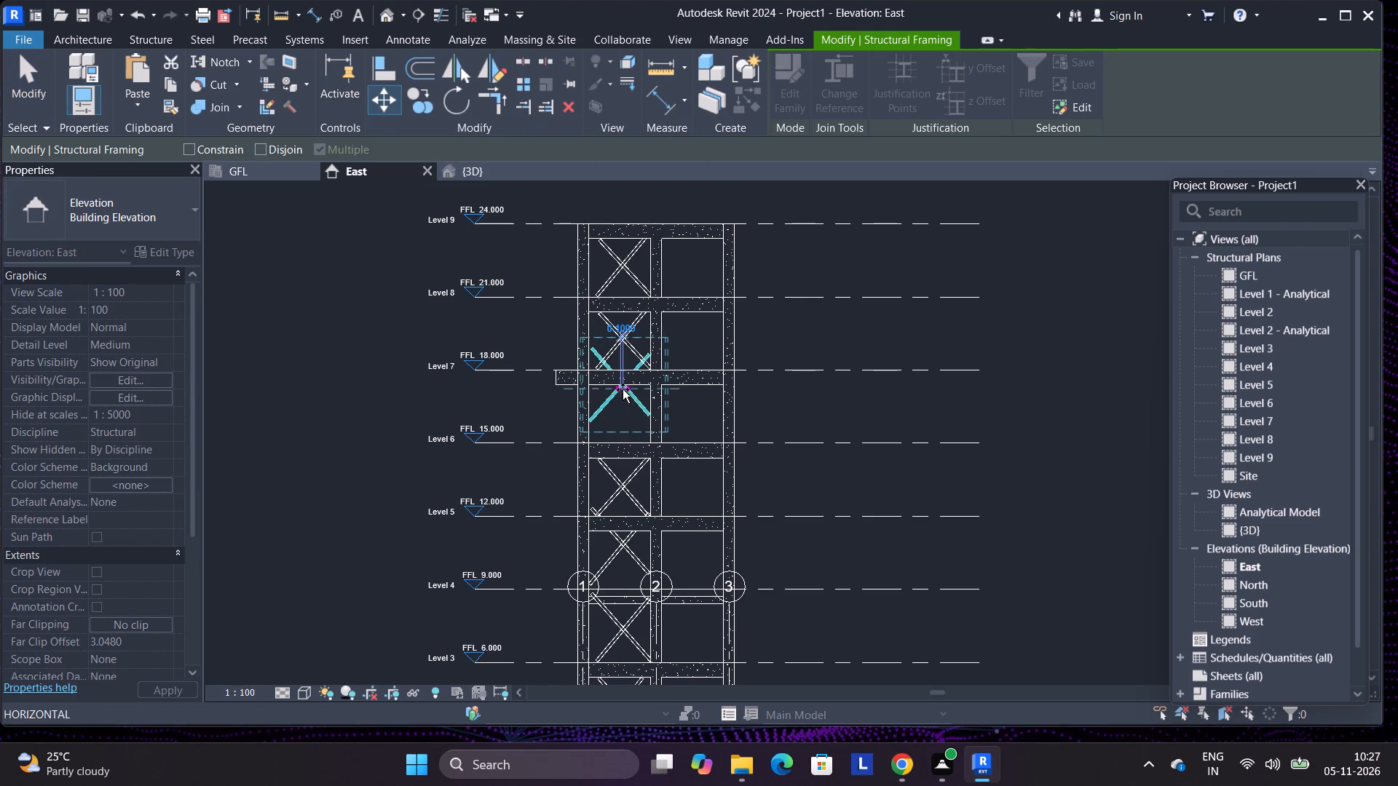
left_click(621, 408)
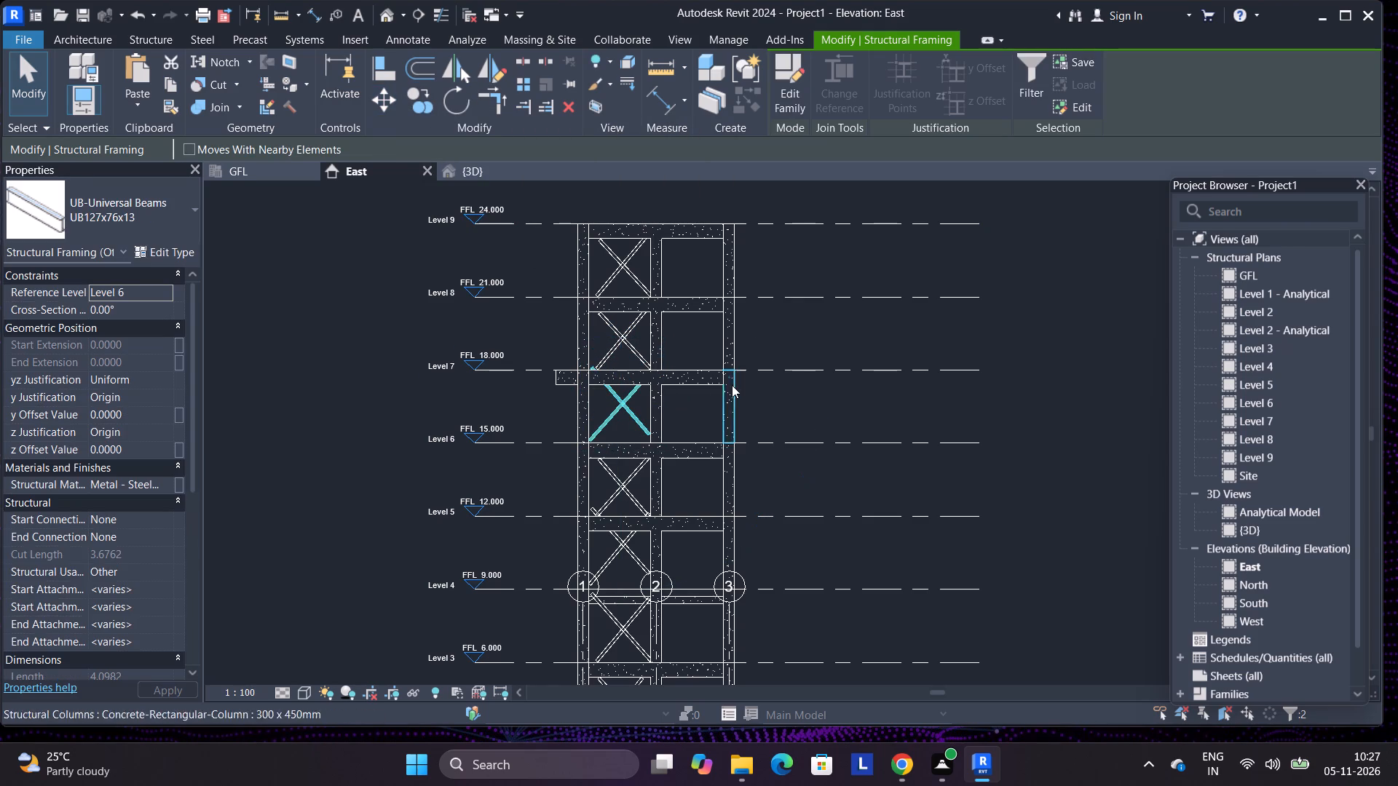
Examine the stacked crossed bracing and the Level 7 beam in the 3D view.
left_click(495, 166)
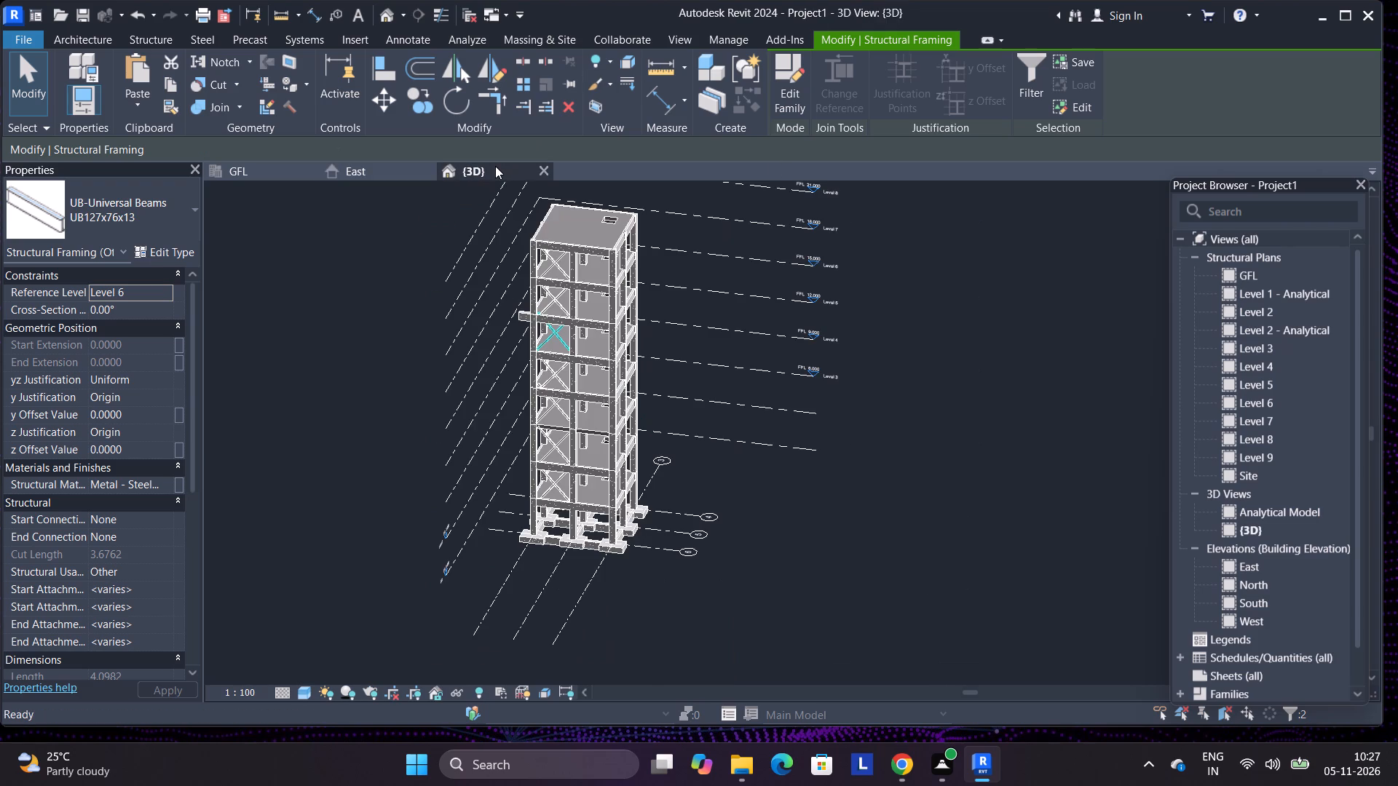
scroll(600, 336, "up", 8)
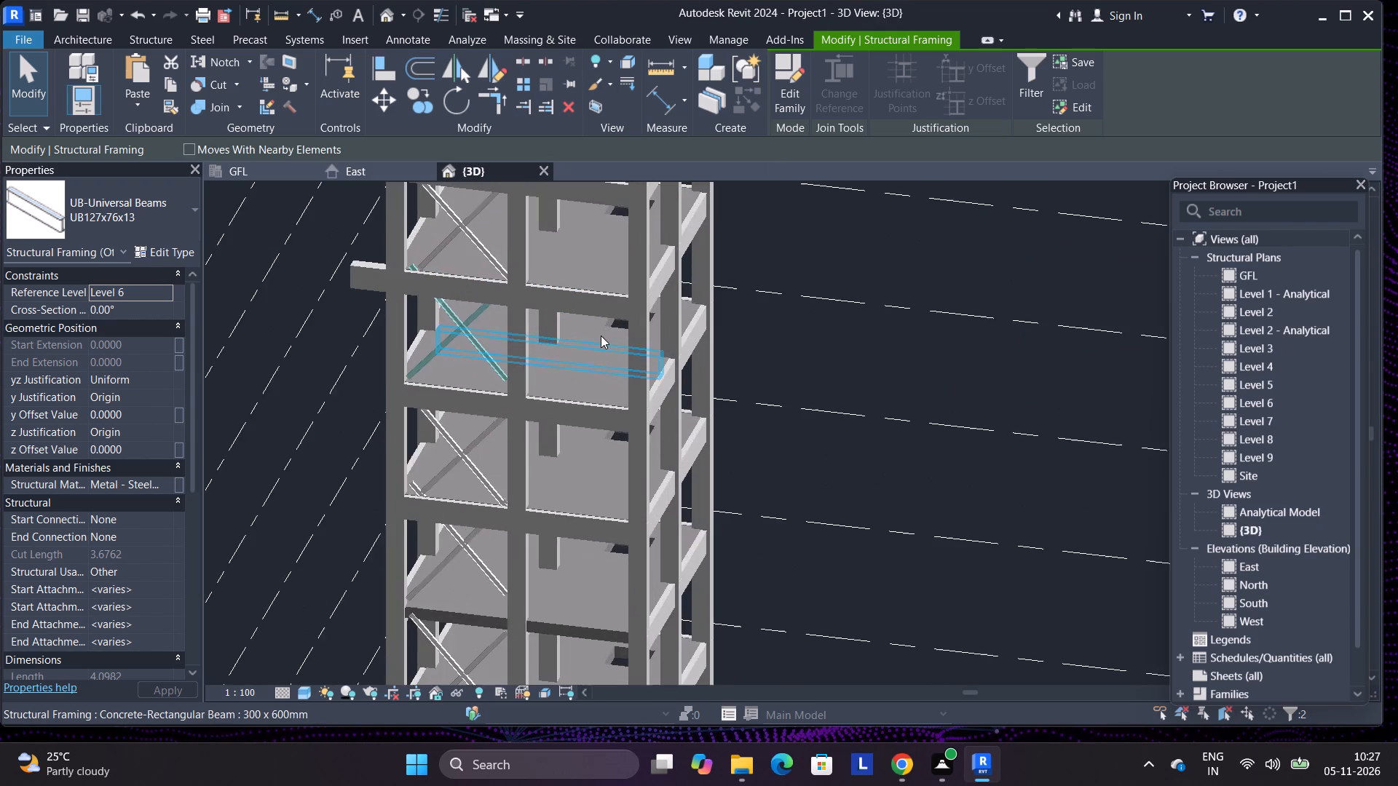
scroll(591, 345, "up", 3)
scroll(591, 345, "down", 7)
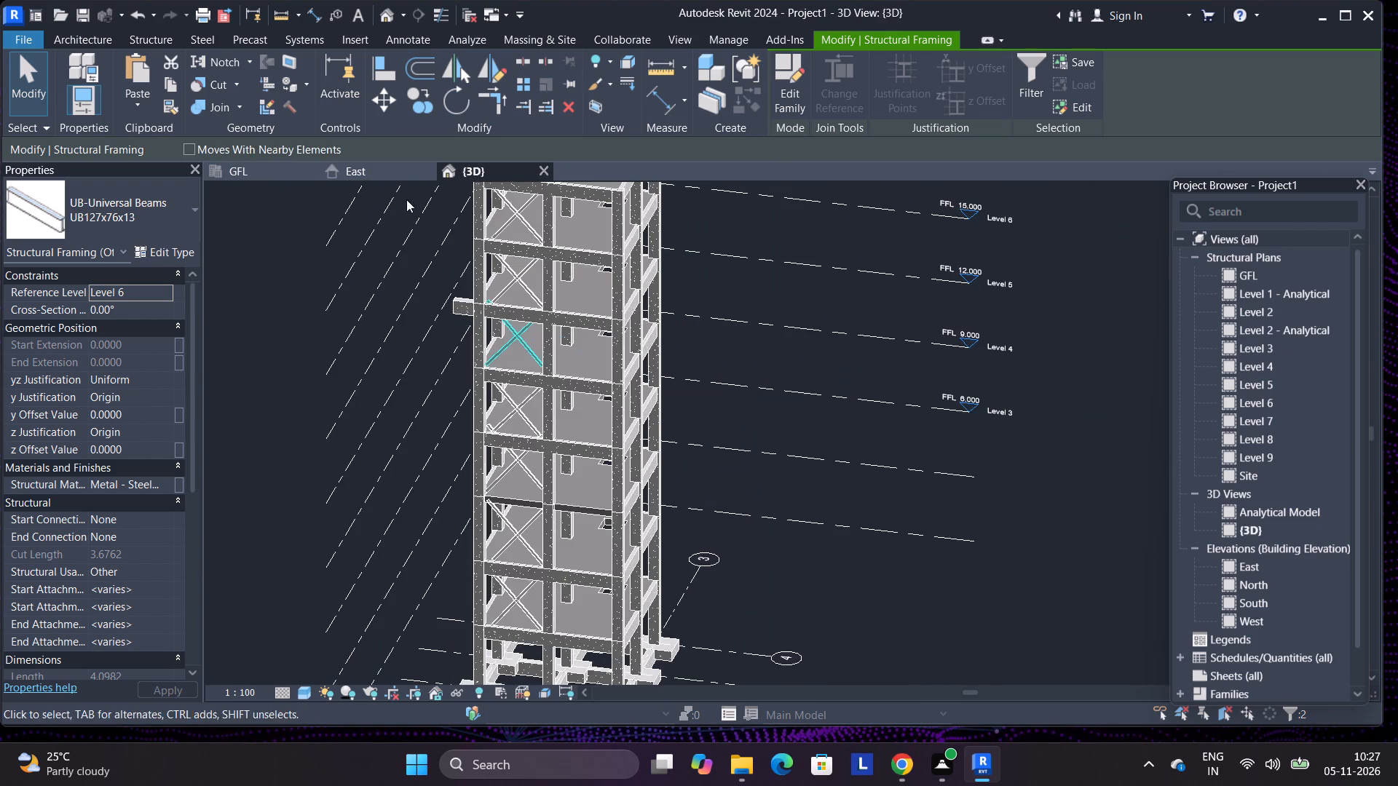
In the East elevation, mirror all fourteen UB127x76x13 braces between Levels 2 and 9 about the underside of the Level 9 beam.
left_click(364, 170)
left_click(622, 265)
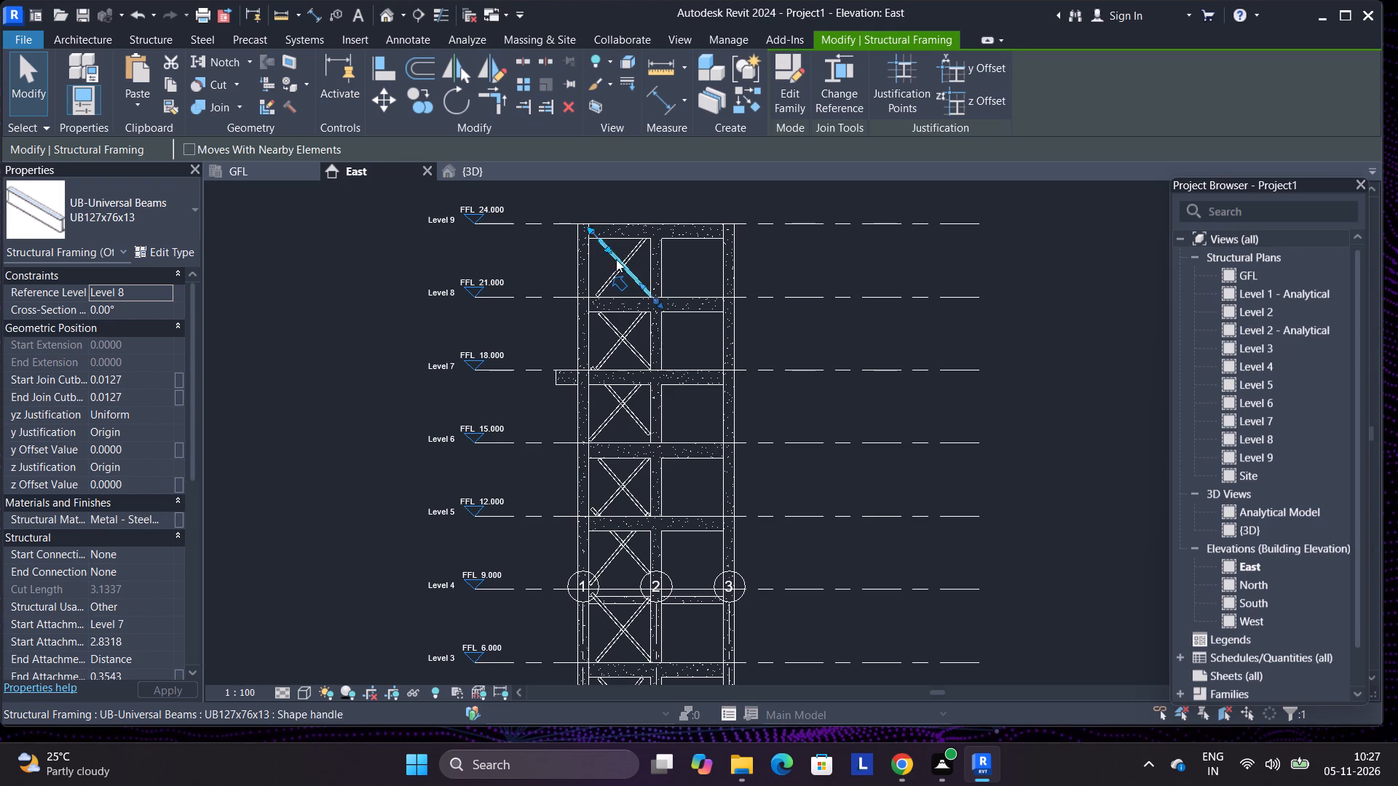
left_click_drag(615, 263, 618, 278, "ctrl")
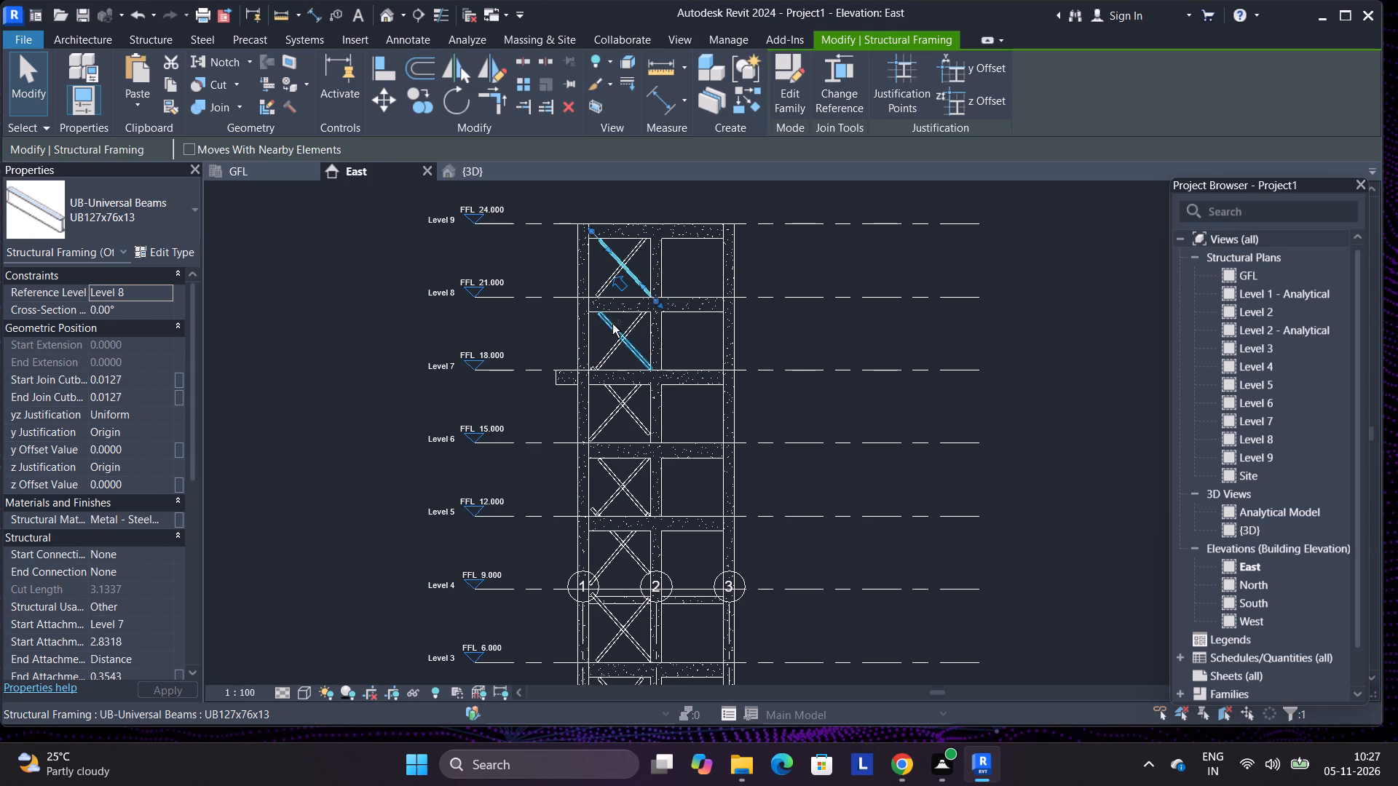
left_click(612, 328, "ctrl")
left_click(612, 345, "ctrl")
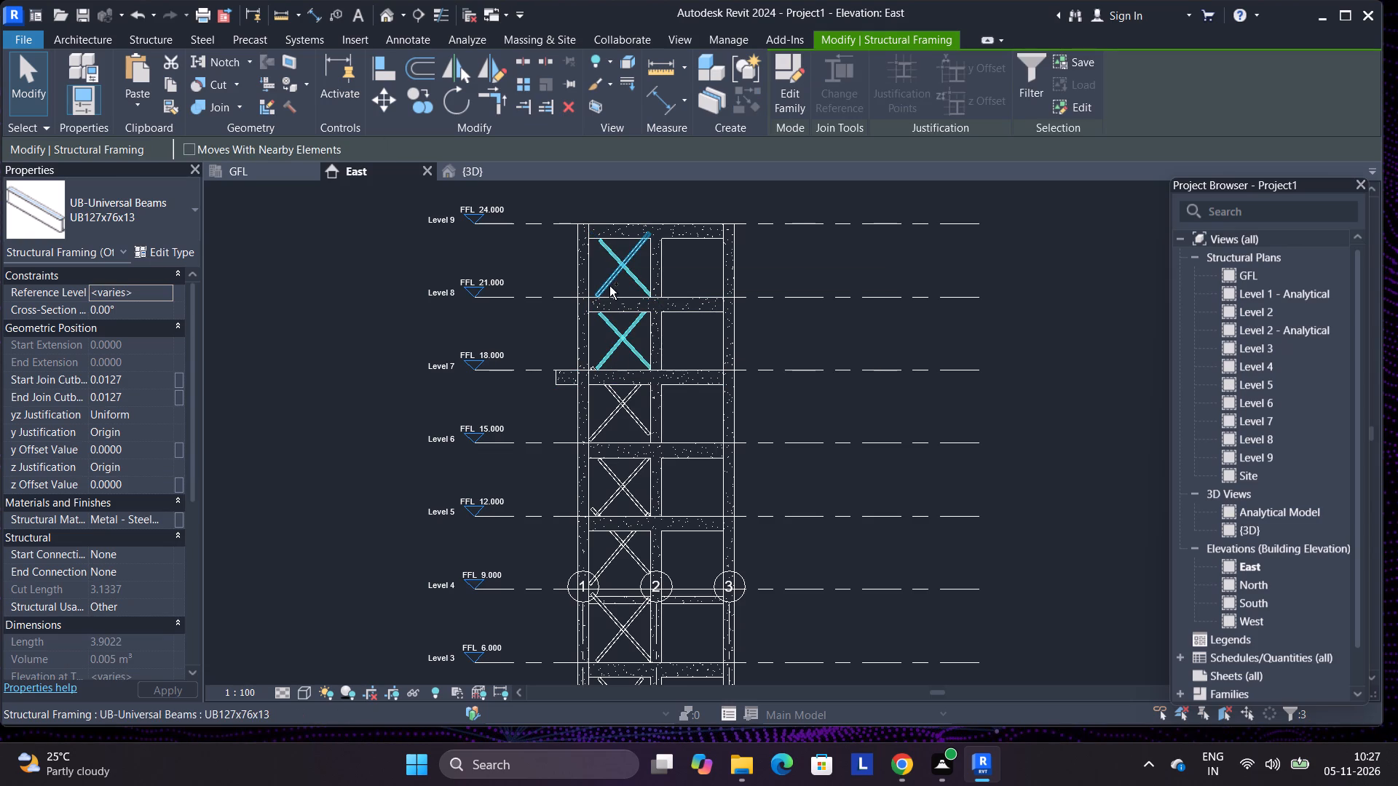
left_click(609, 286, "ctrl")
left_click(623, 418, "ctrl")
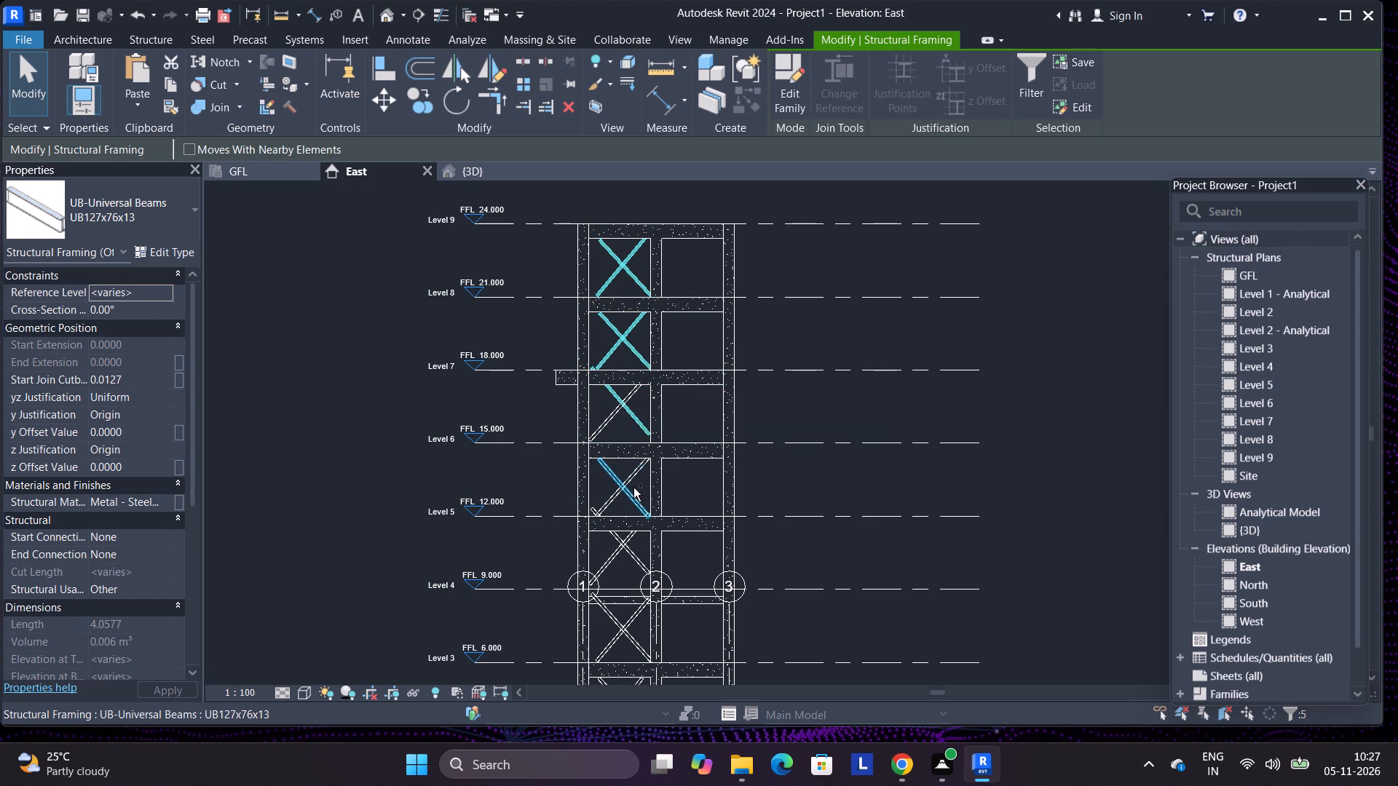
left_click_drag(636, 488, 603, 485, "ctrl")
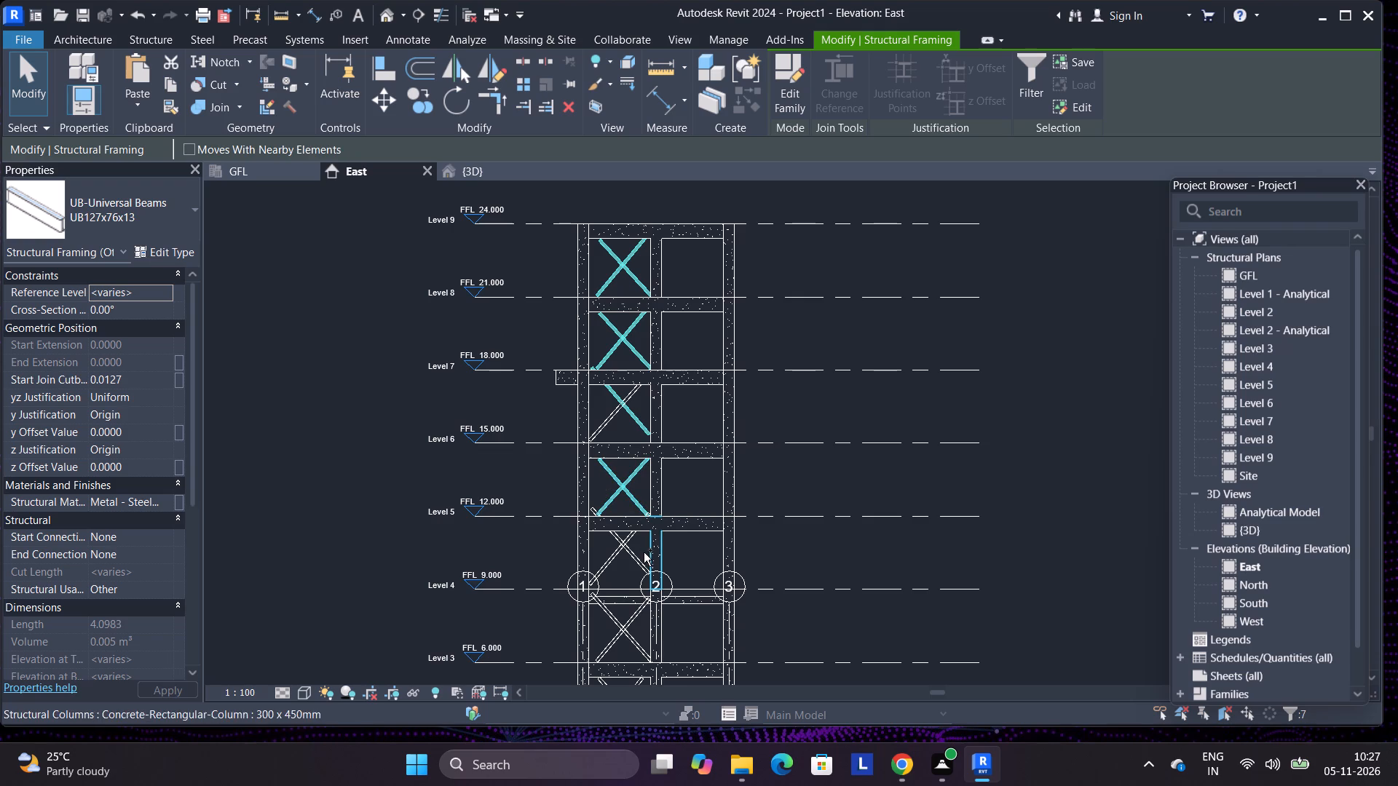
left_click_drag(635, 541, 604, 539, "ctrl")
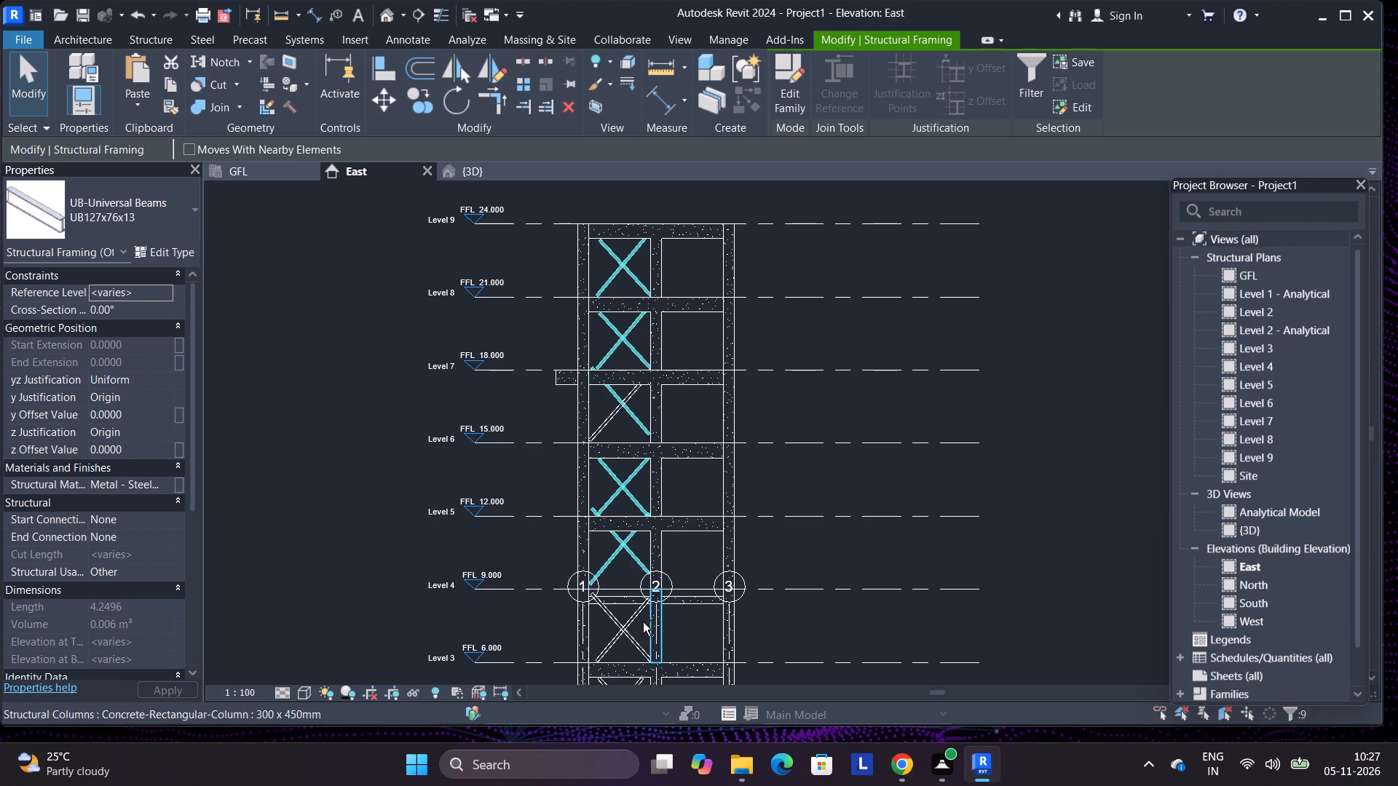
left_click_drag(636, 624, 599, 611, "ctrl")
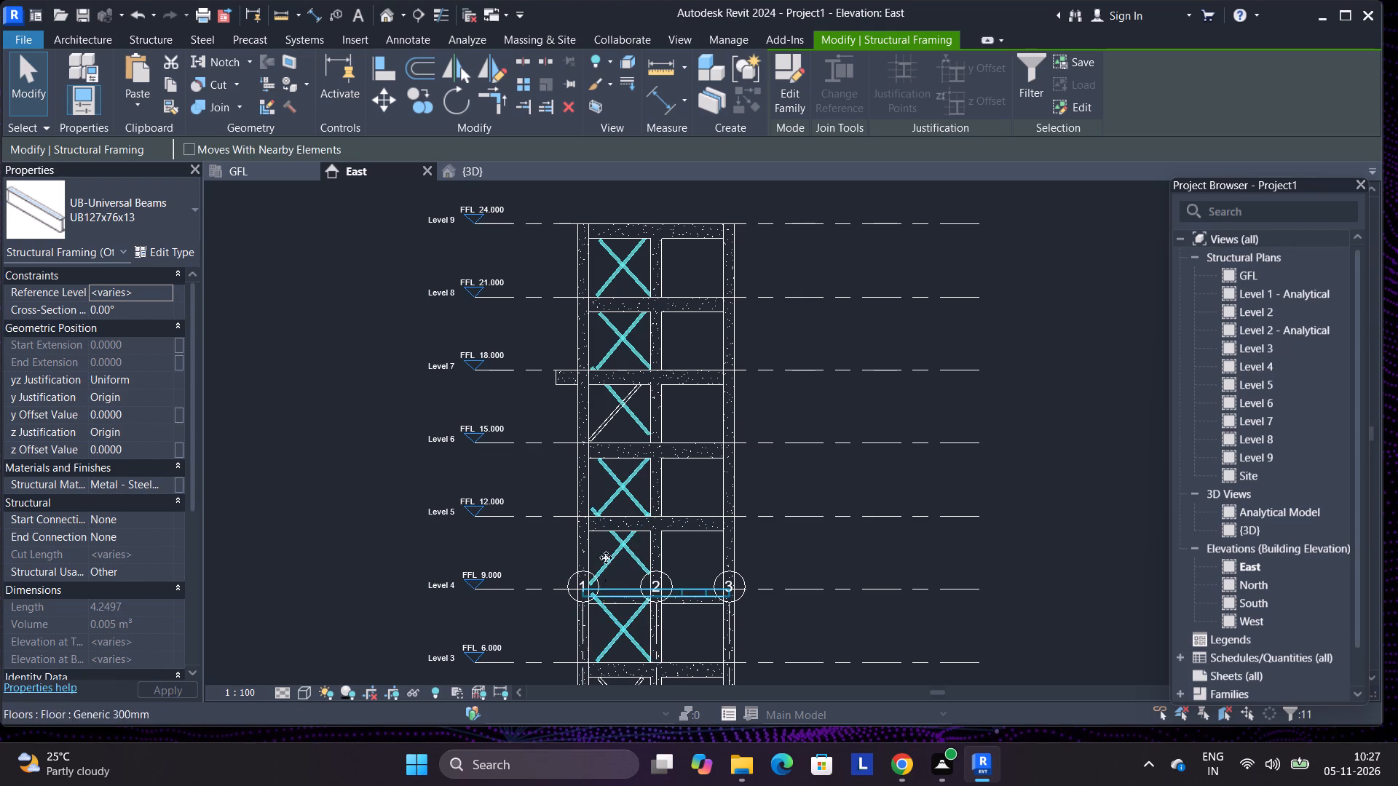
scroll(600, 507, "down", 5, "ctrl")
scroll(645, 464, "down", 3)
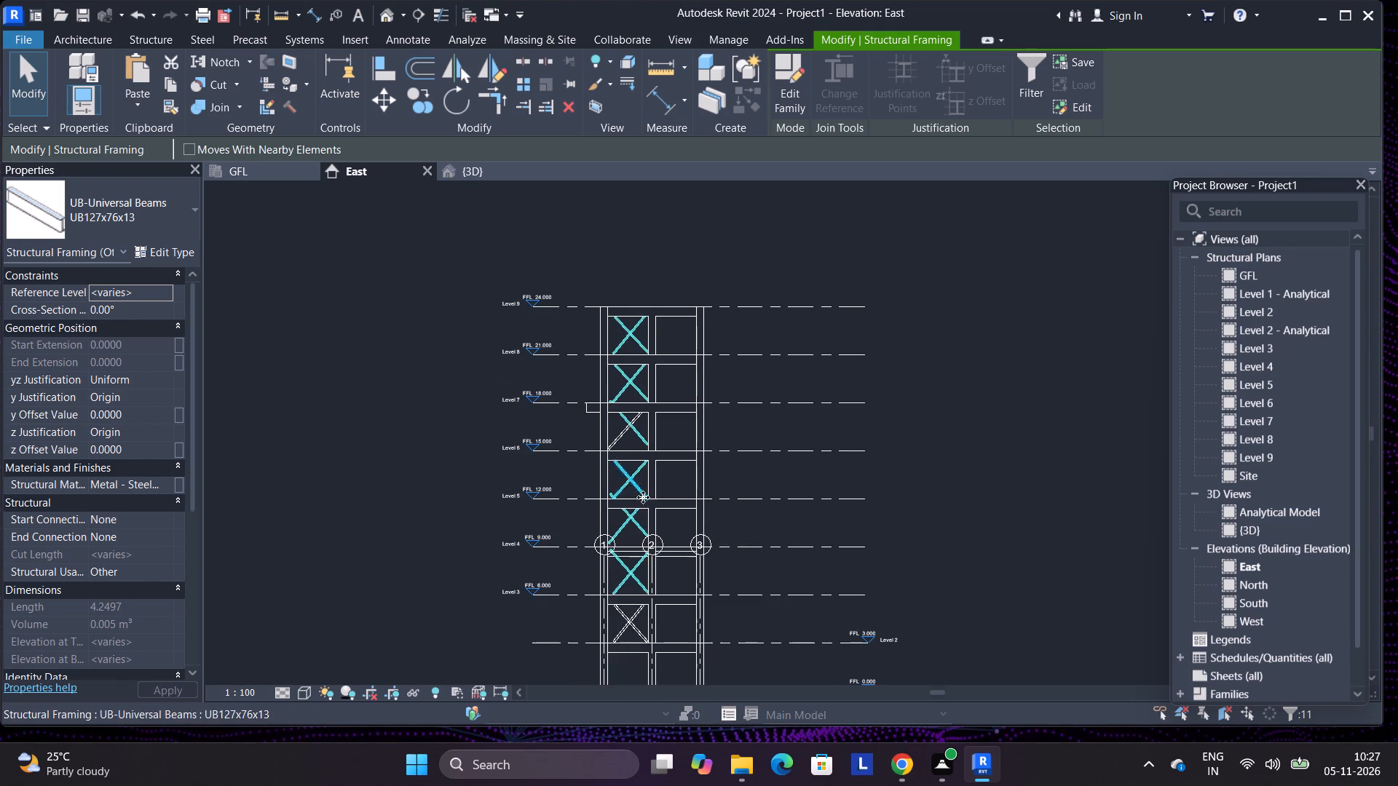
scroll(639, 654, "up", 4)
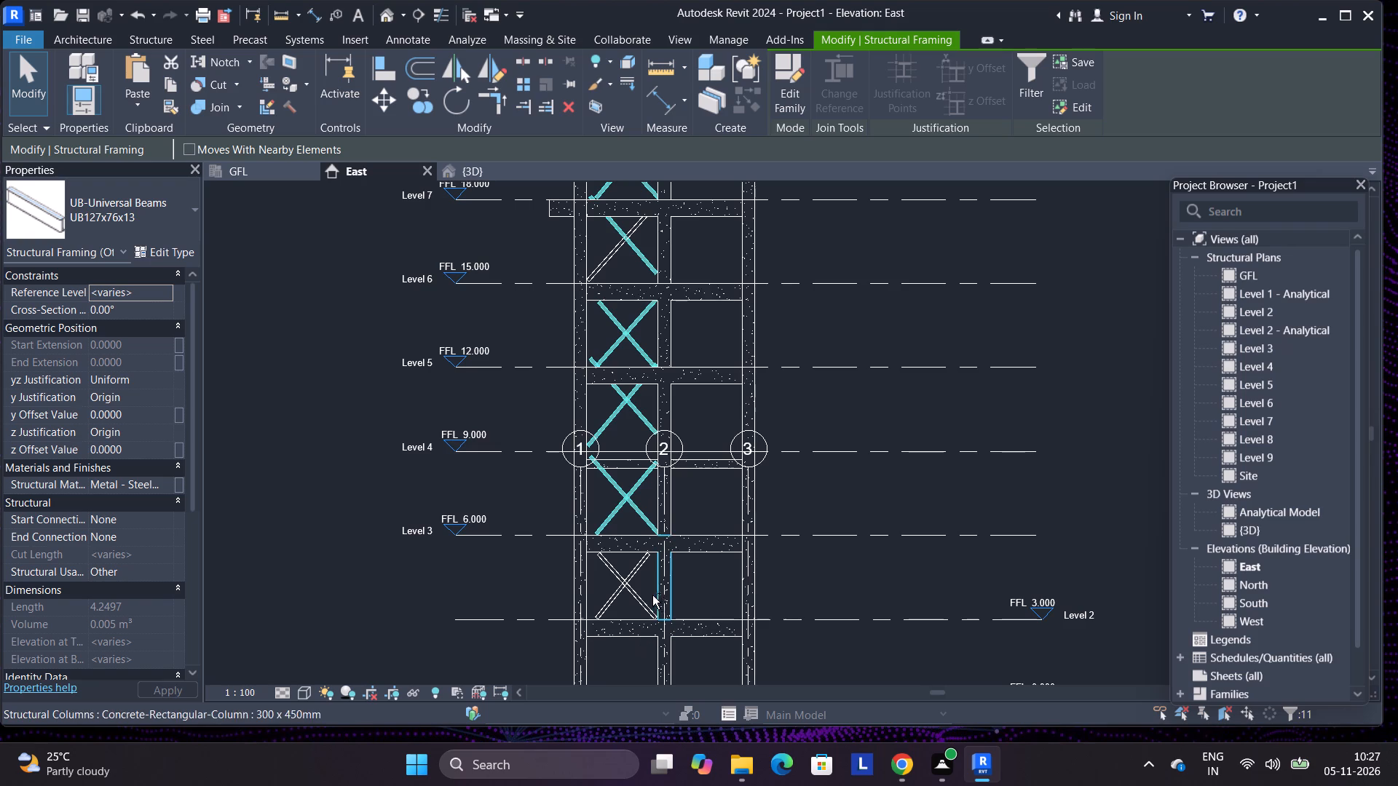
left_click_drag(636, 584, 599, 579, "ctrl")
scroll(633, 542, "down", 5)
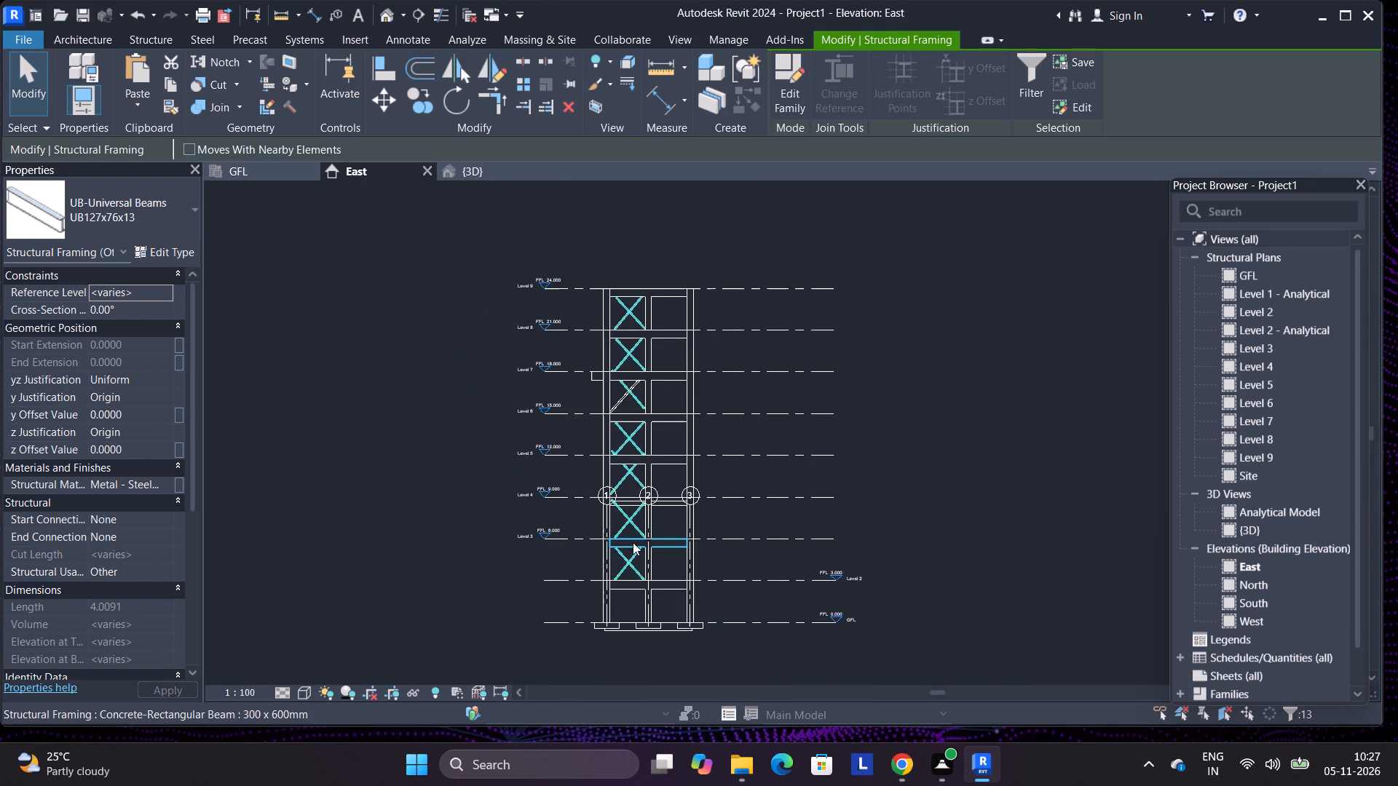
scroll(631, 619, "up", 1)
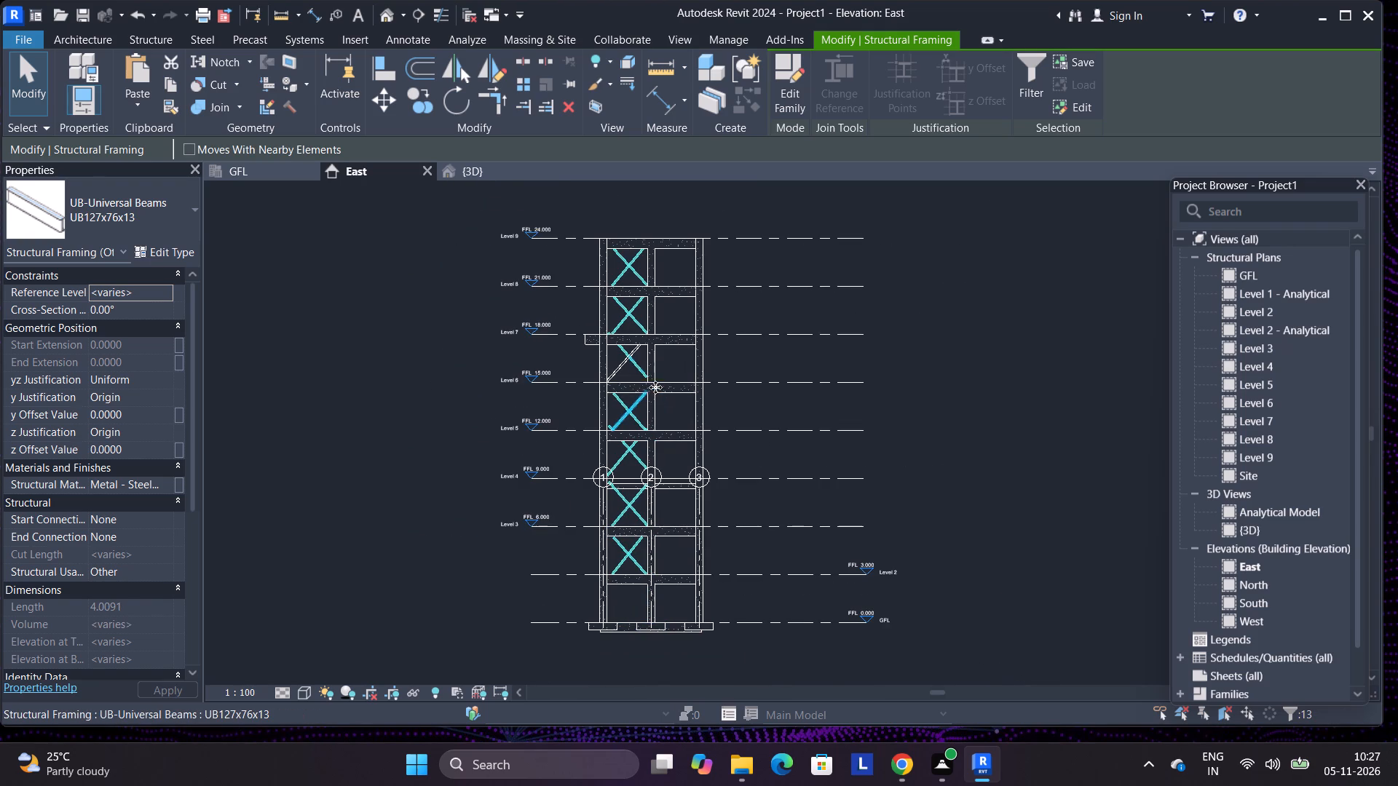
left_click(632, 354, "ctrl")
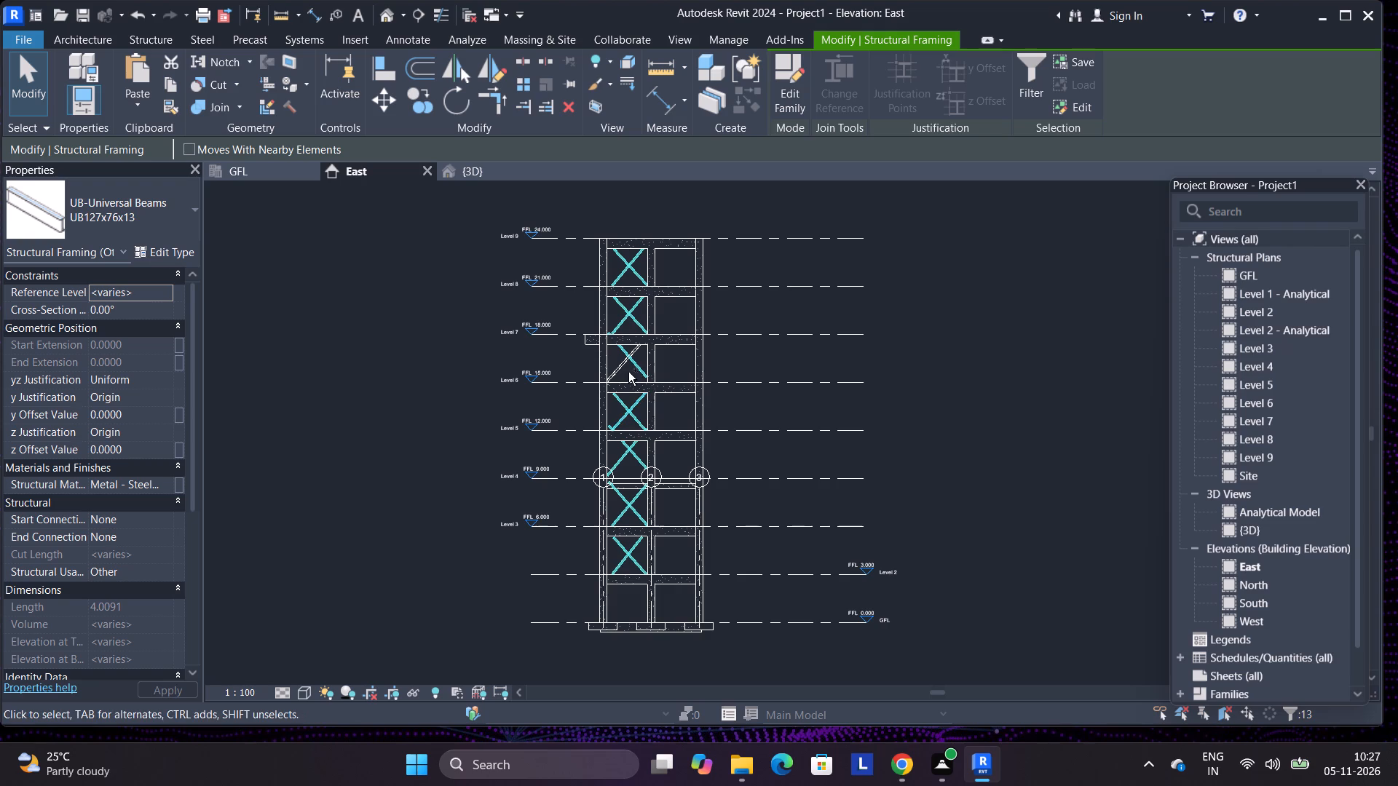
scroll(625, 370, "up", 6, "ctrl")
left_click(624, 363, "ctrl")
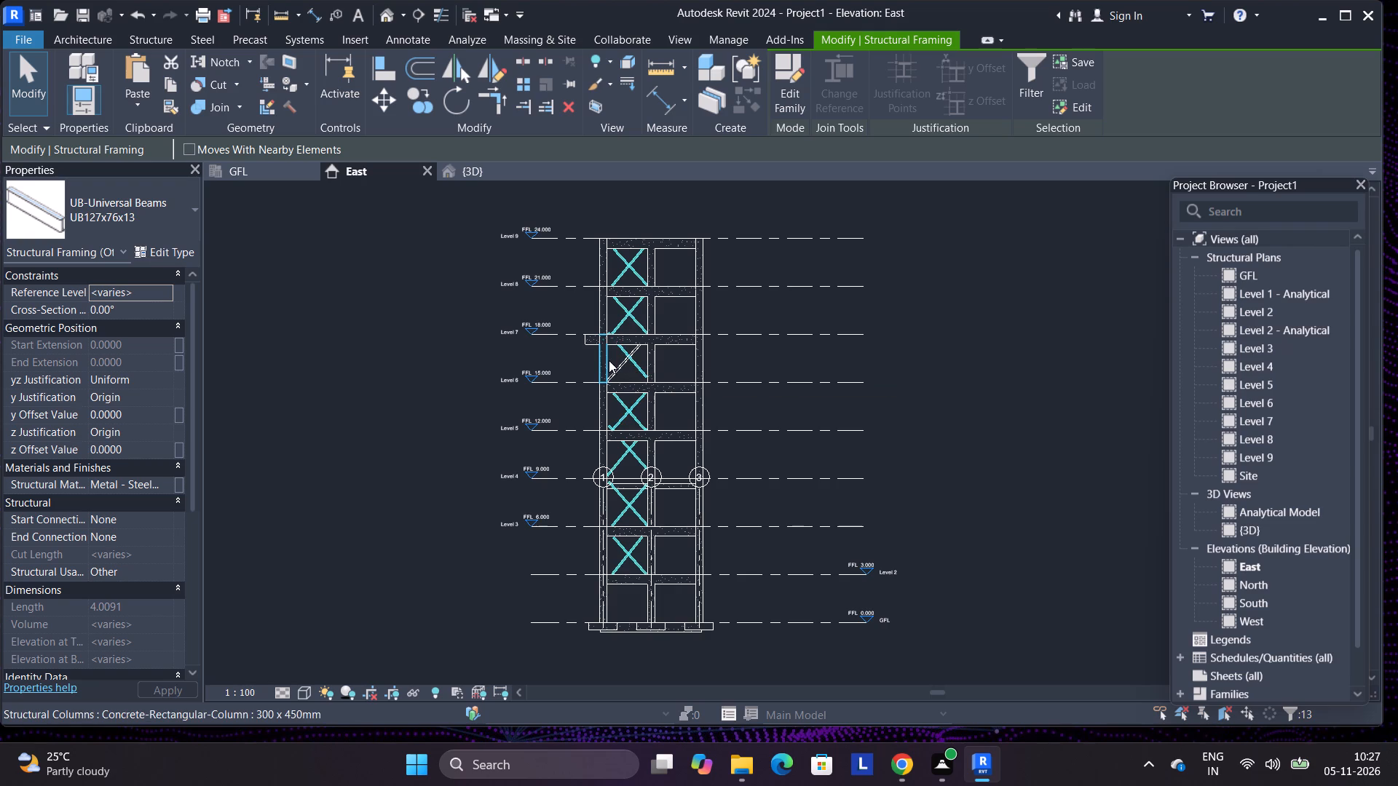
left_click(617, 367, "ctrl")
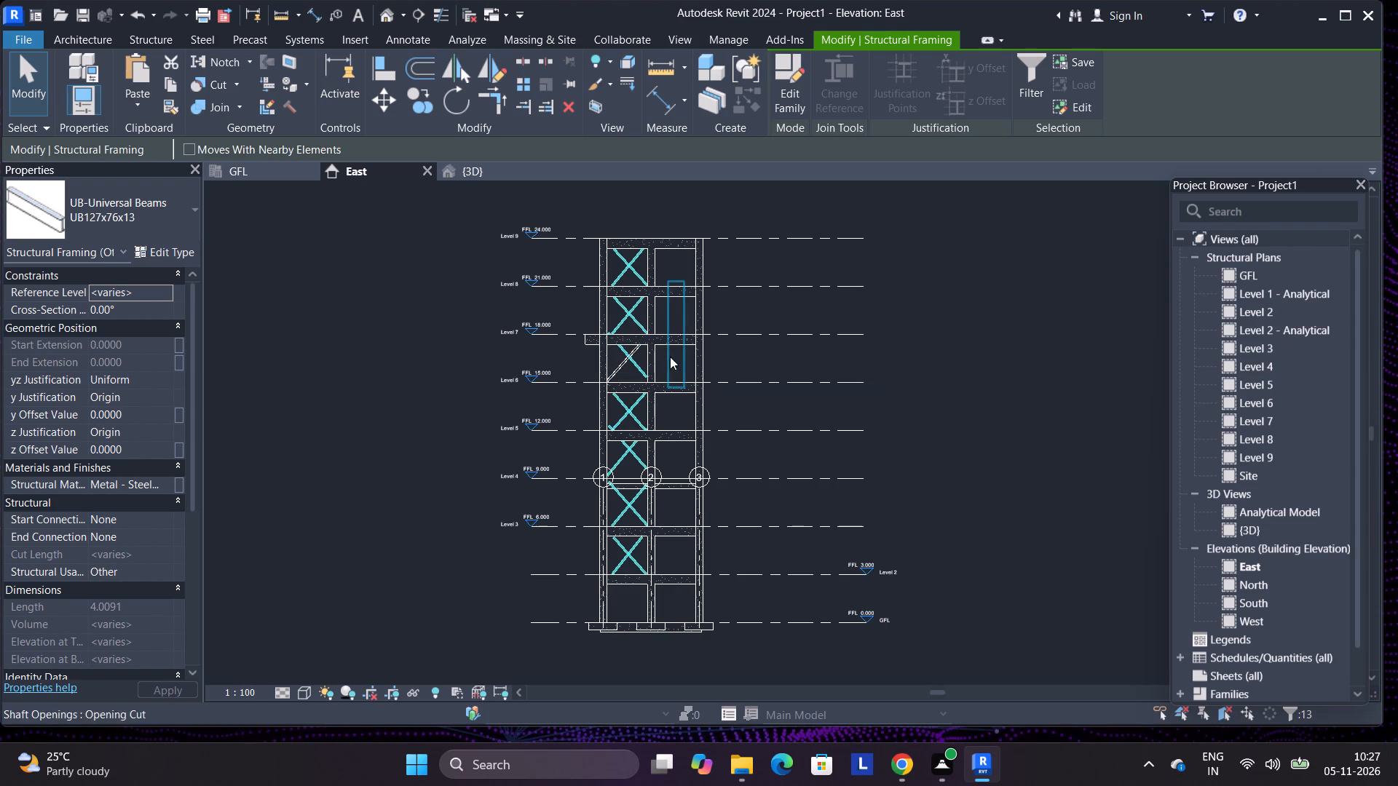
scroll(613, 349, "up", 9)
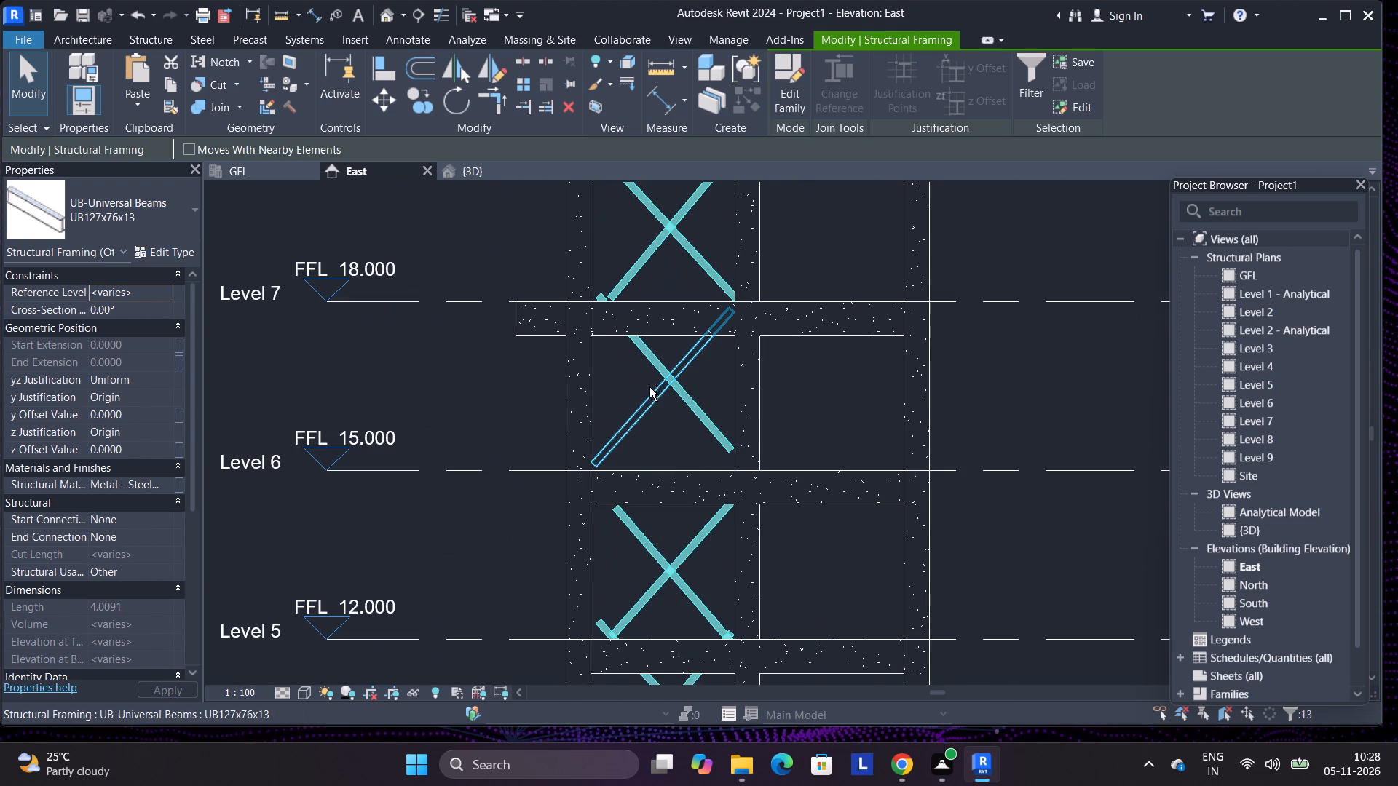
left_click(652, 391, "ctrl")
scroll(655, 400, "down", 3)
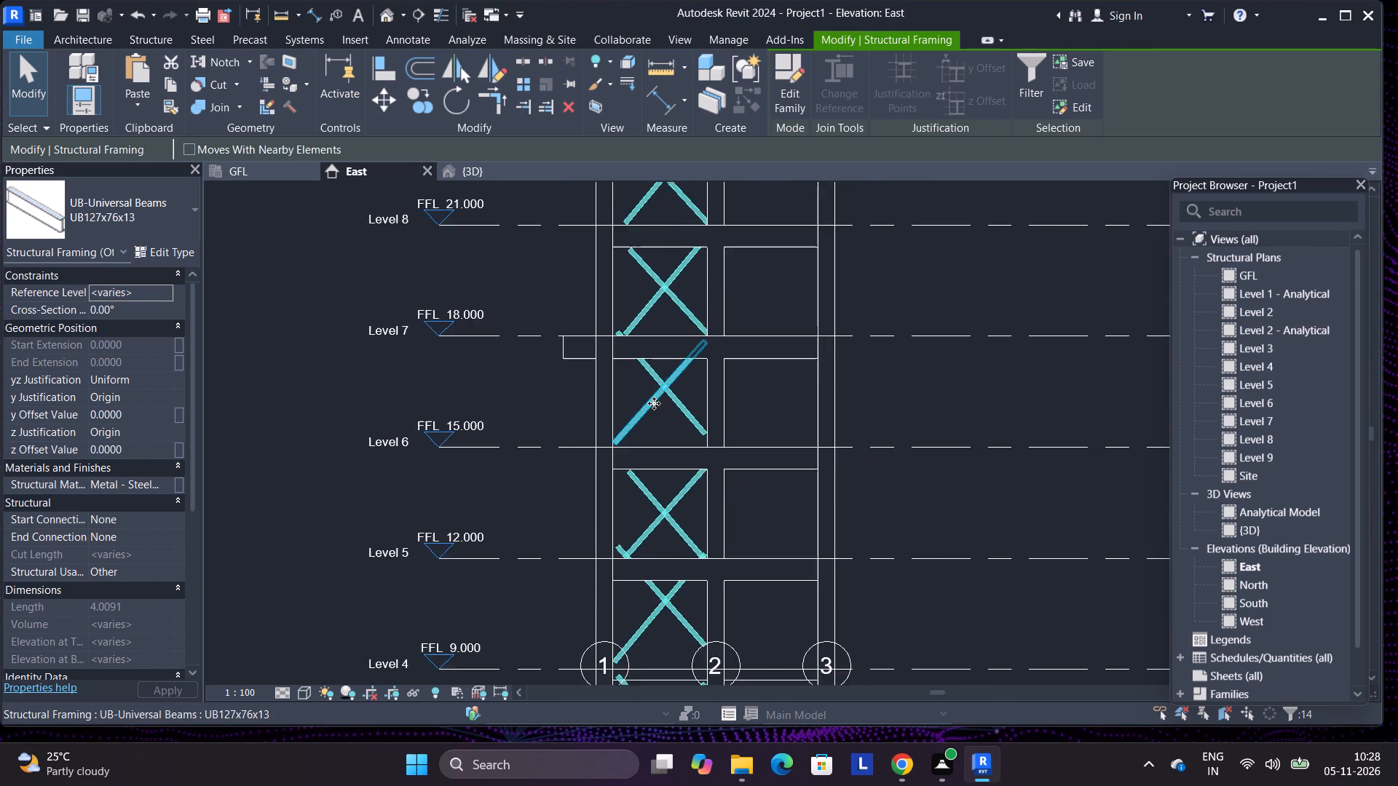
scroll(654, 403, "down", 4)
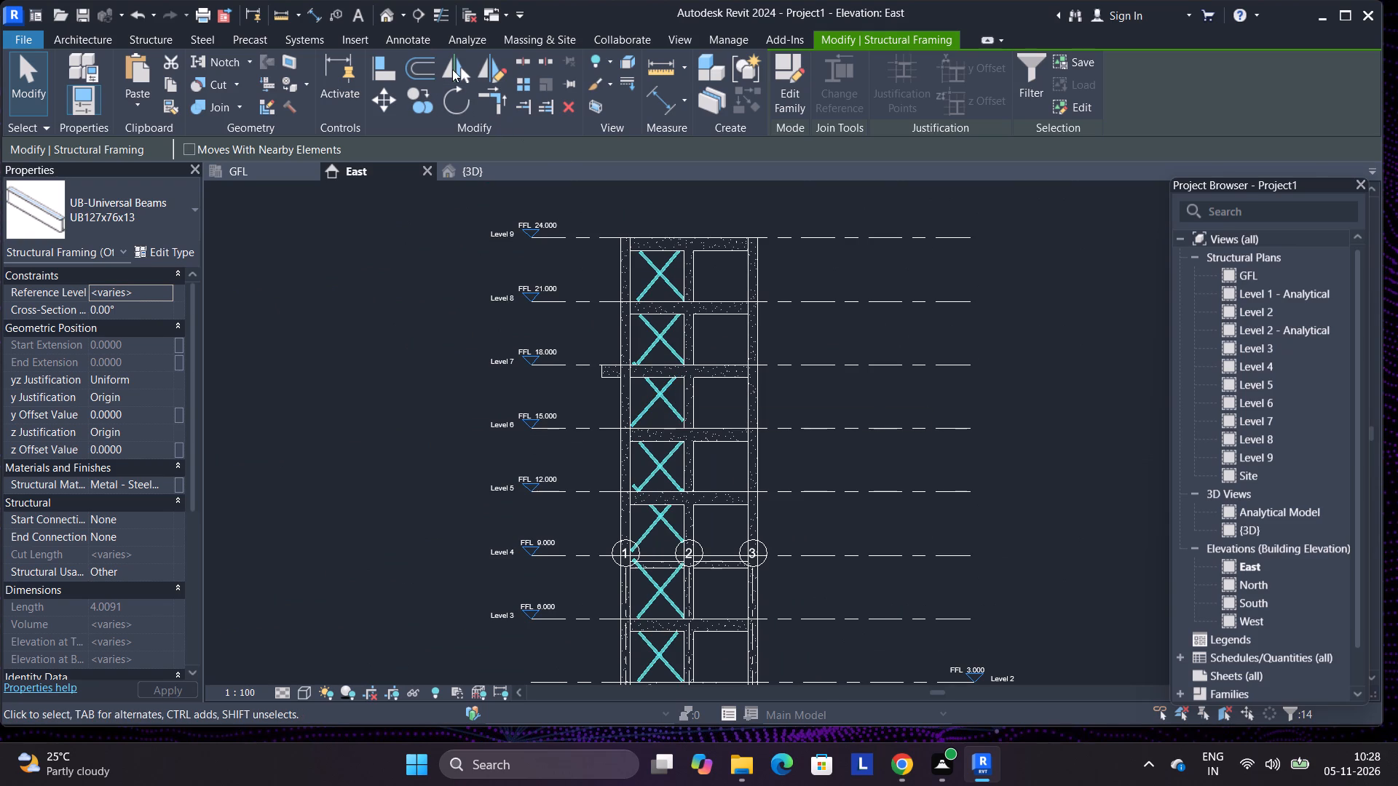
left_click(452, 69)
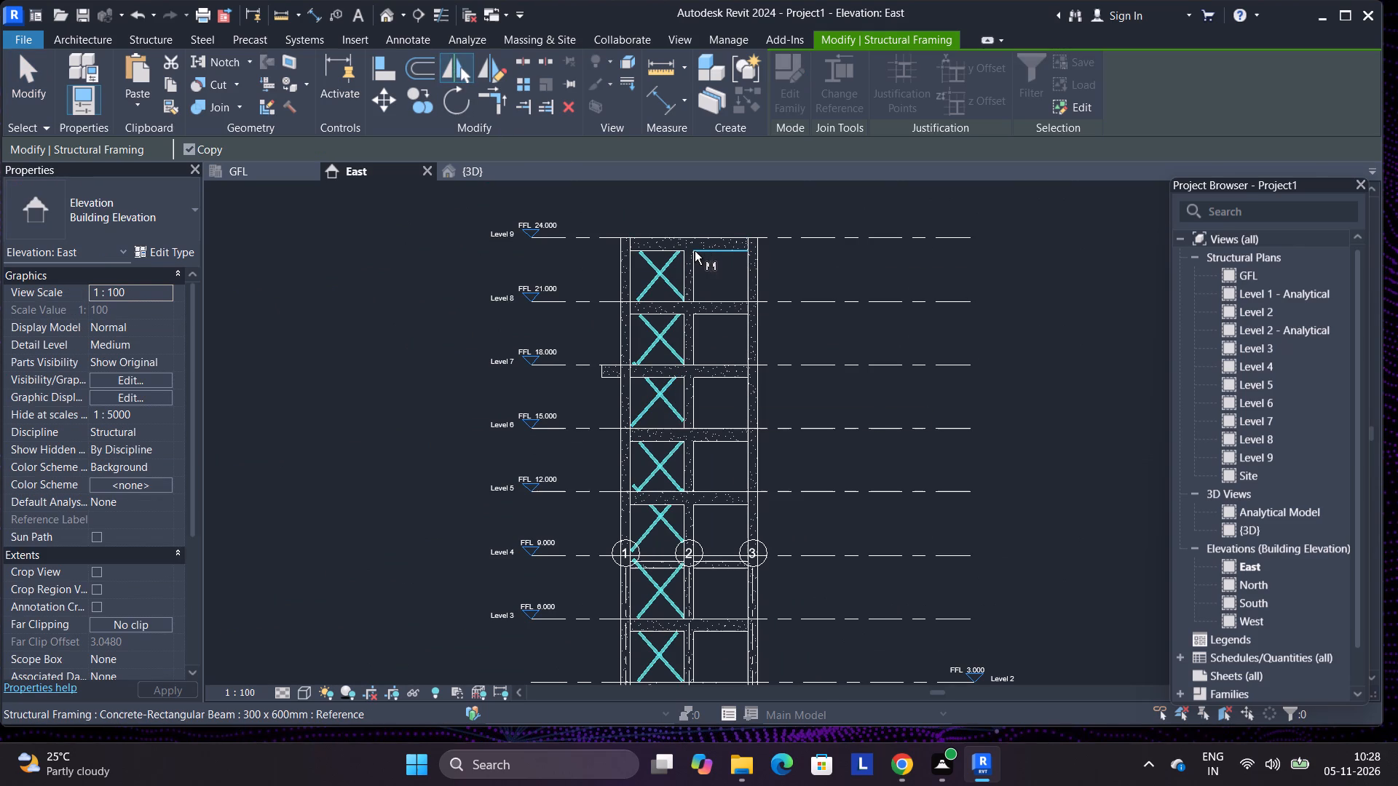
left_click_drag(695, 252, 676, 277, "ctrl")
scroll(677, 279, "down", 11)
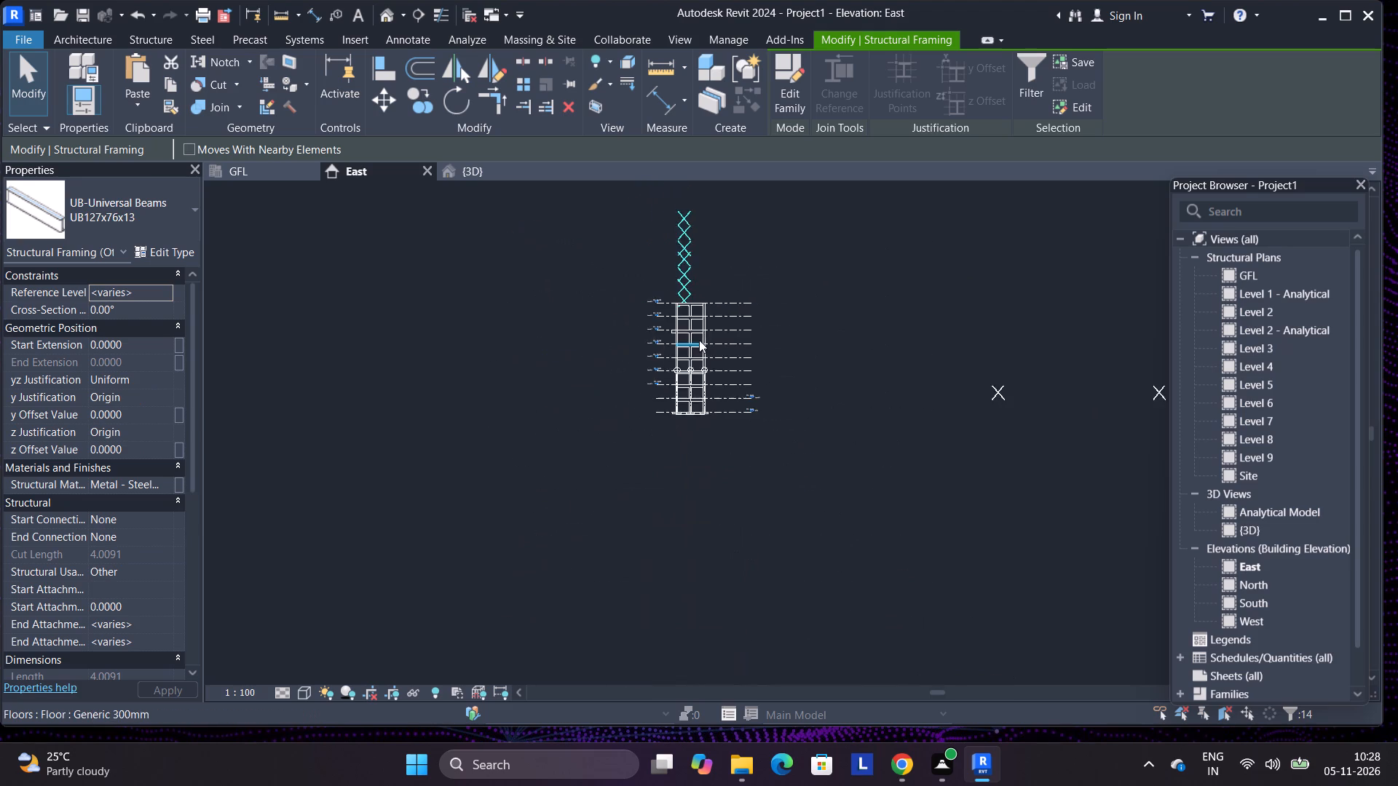
Delete the stray pairs of crossed braces lying far beside the frame in the East elevation.
scroll(699, 341, "down", 3)
scroll(856, 318, "down", 4)
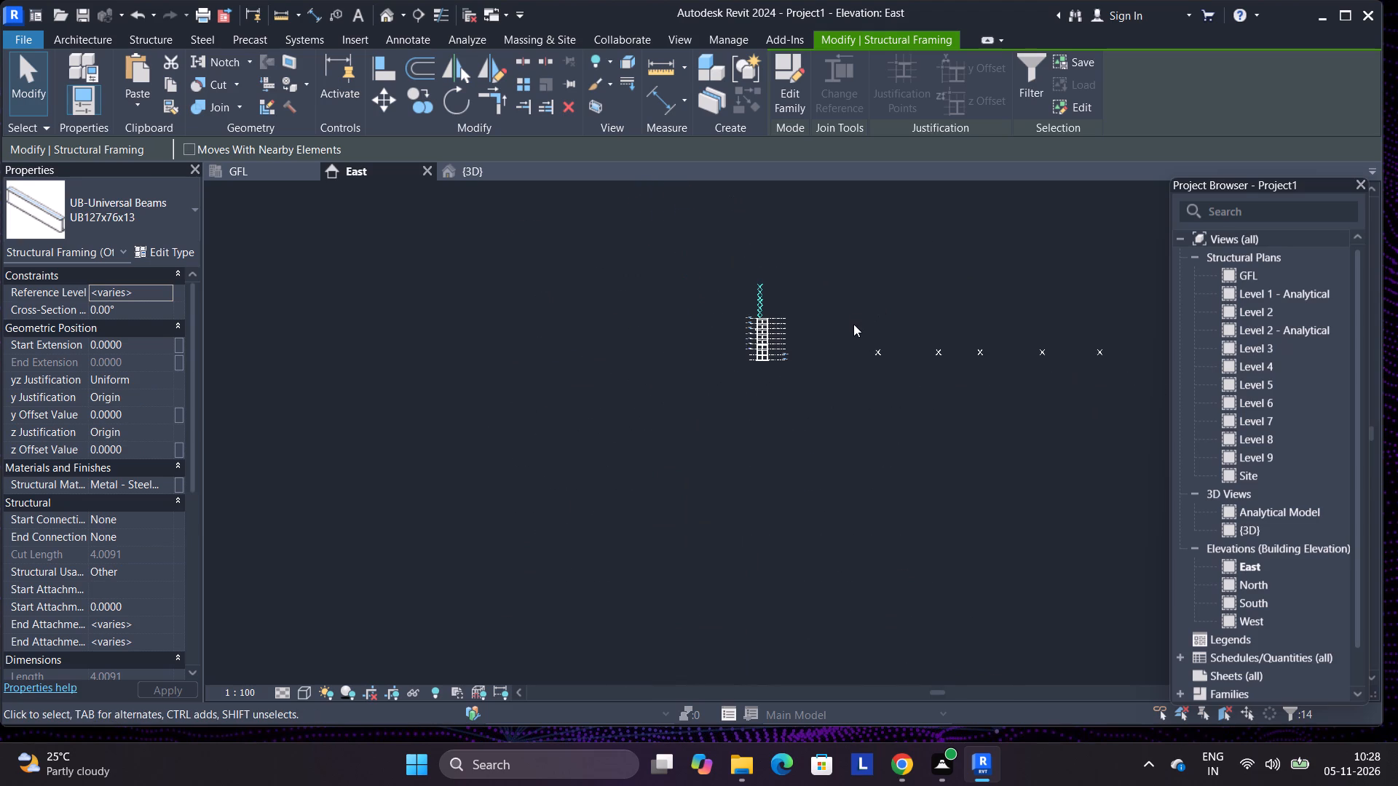
scroll(965, 350, "down", 5)
left_click_drag(1071, 370, 1065, 377)
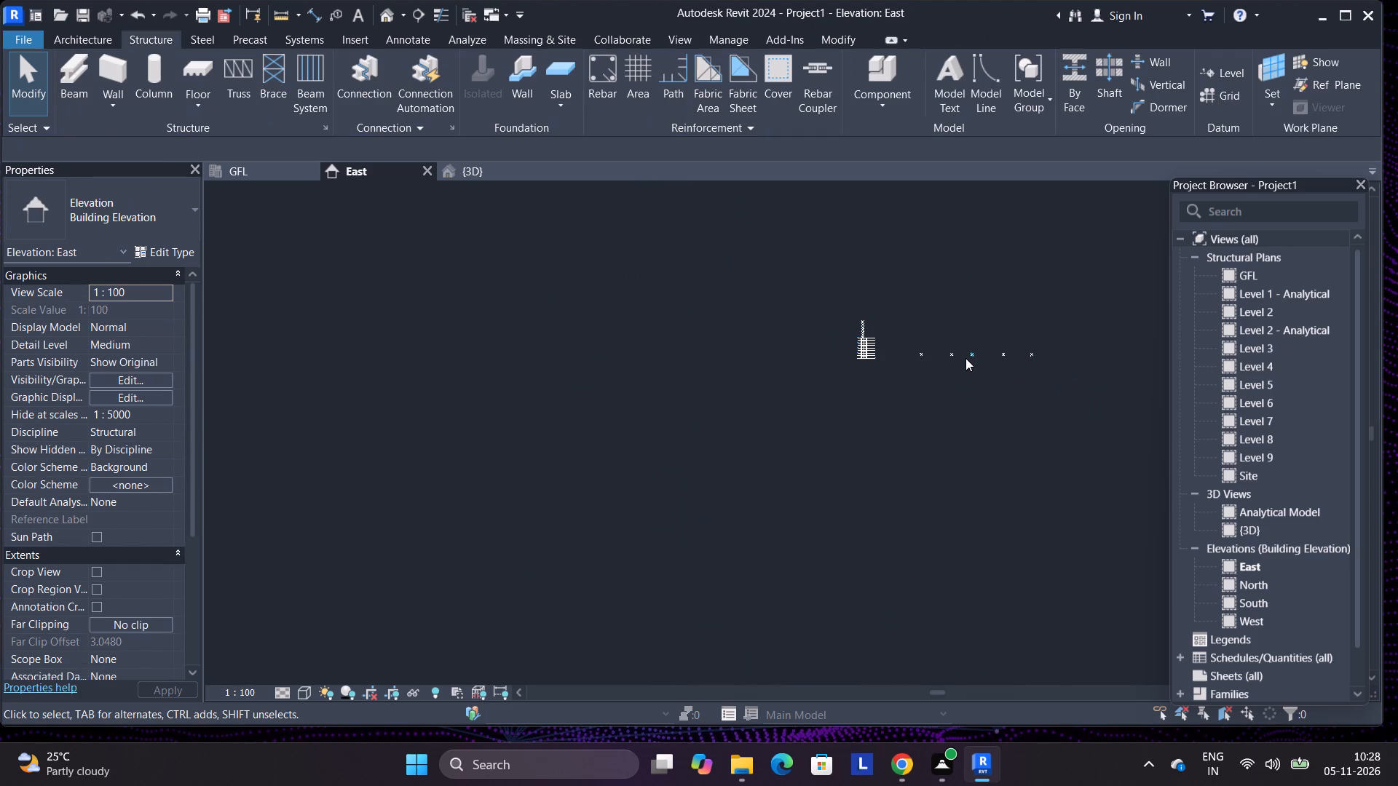
left_click_drag(887, 346, 983, 349)
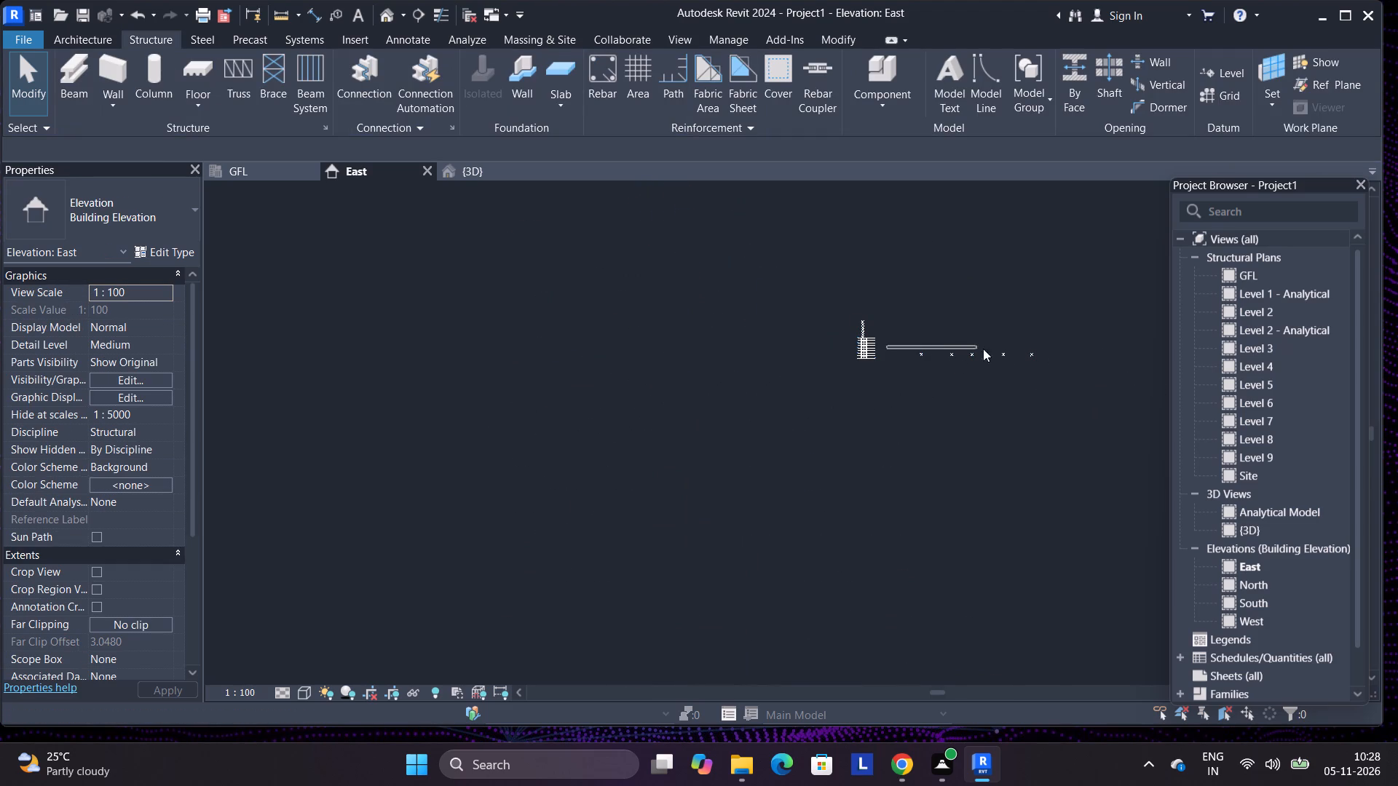
left_click_drag(983, 349, 1075, 381)
key("Delete")
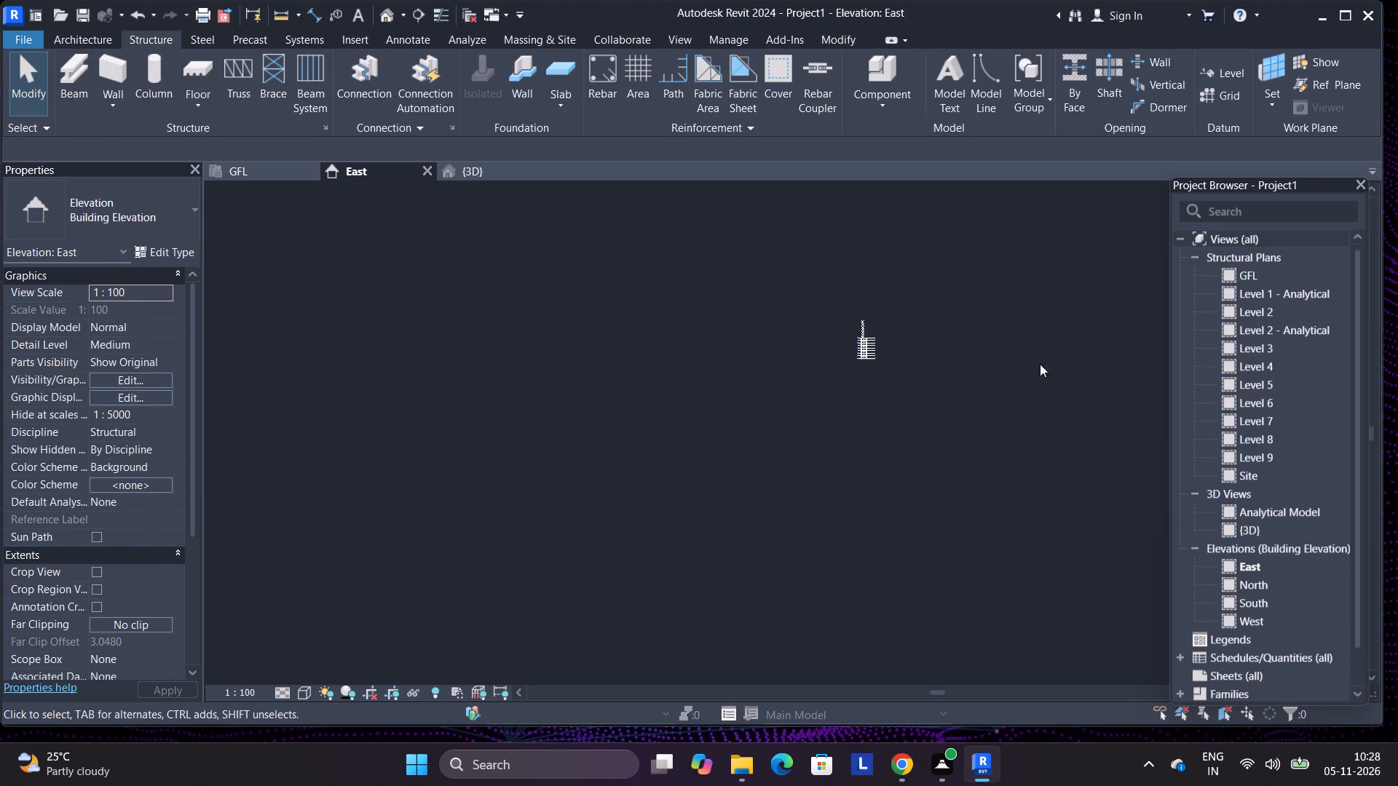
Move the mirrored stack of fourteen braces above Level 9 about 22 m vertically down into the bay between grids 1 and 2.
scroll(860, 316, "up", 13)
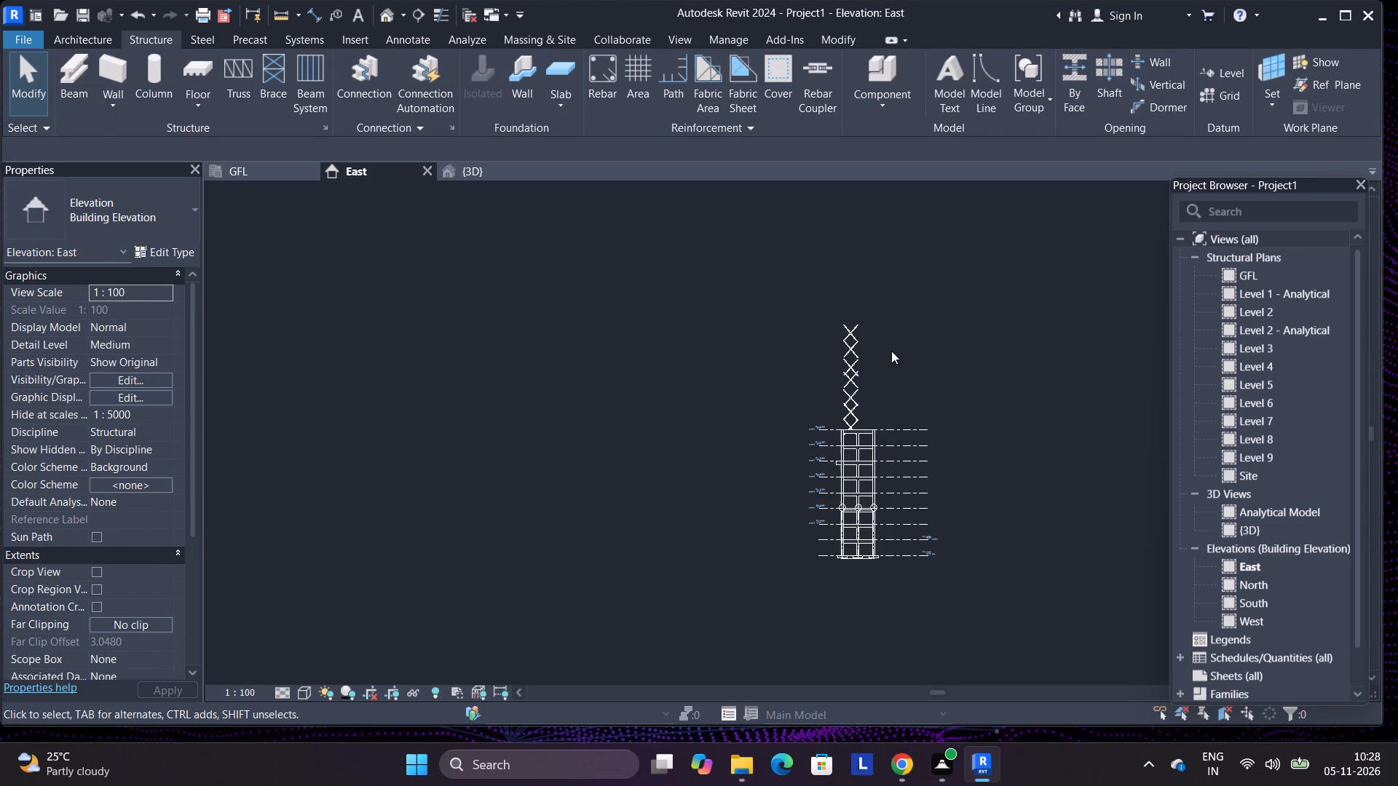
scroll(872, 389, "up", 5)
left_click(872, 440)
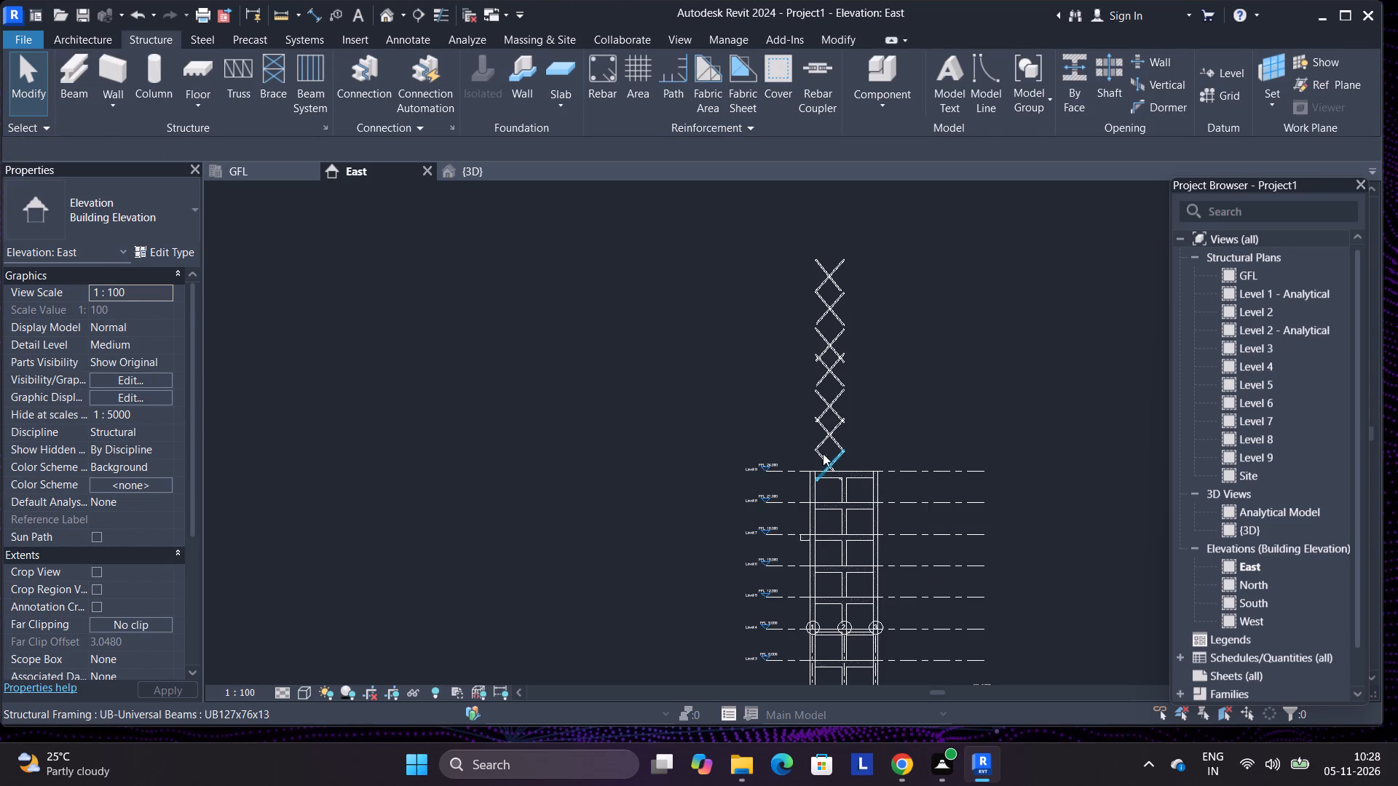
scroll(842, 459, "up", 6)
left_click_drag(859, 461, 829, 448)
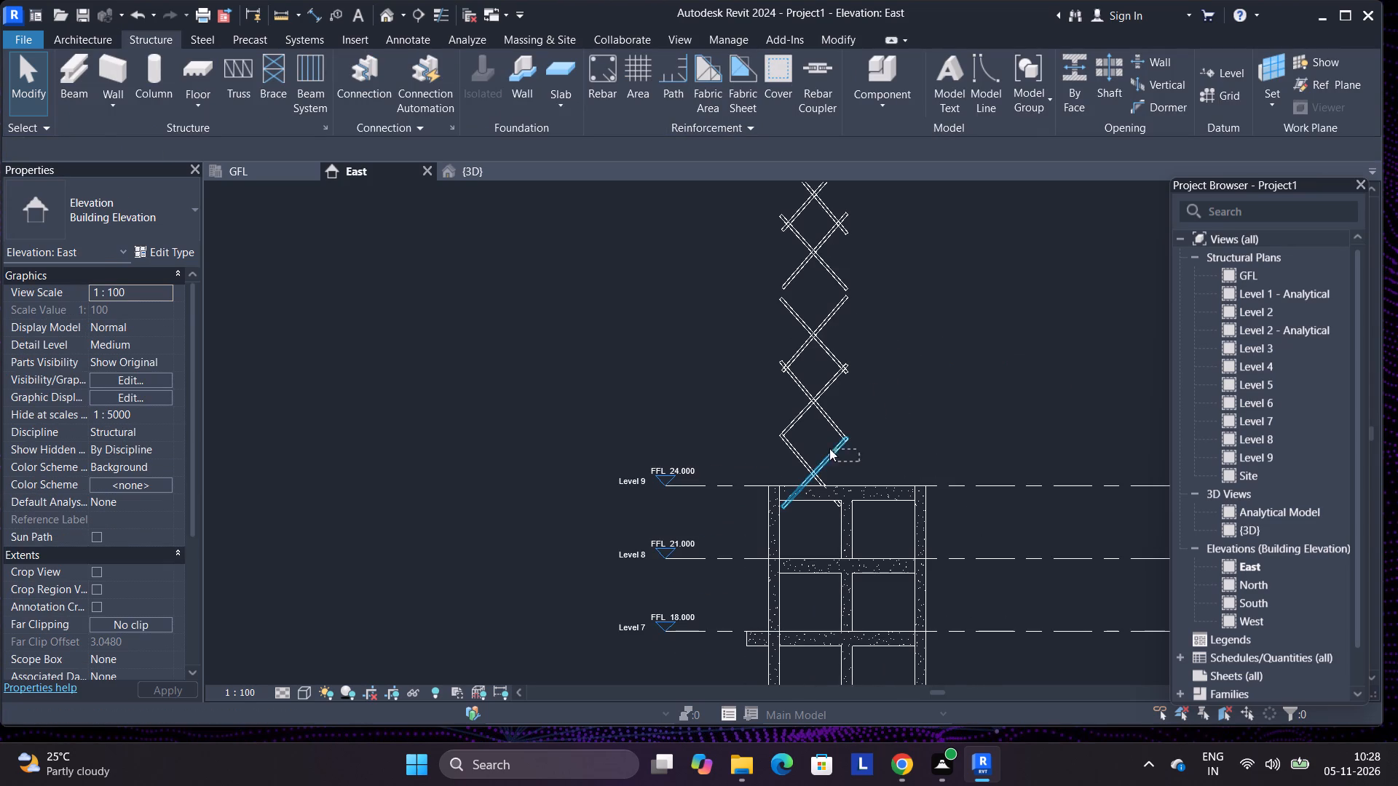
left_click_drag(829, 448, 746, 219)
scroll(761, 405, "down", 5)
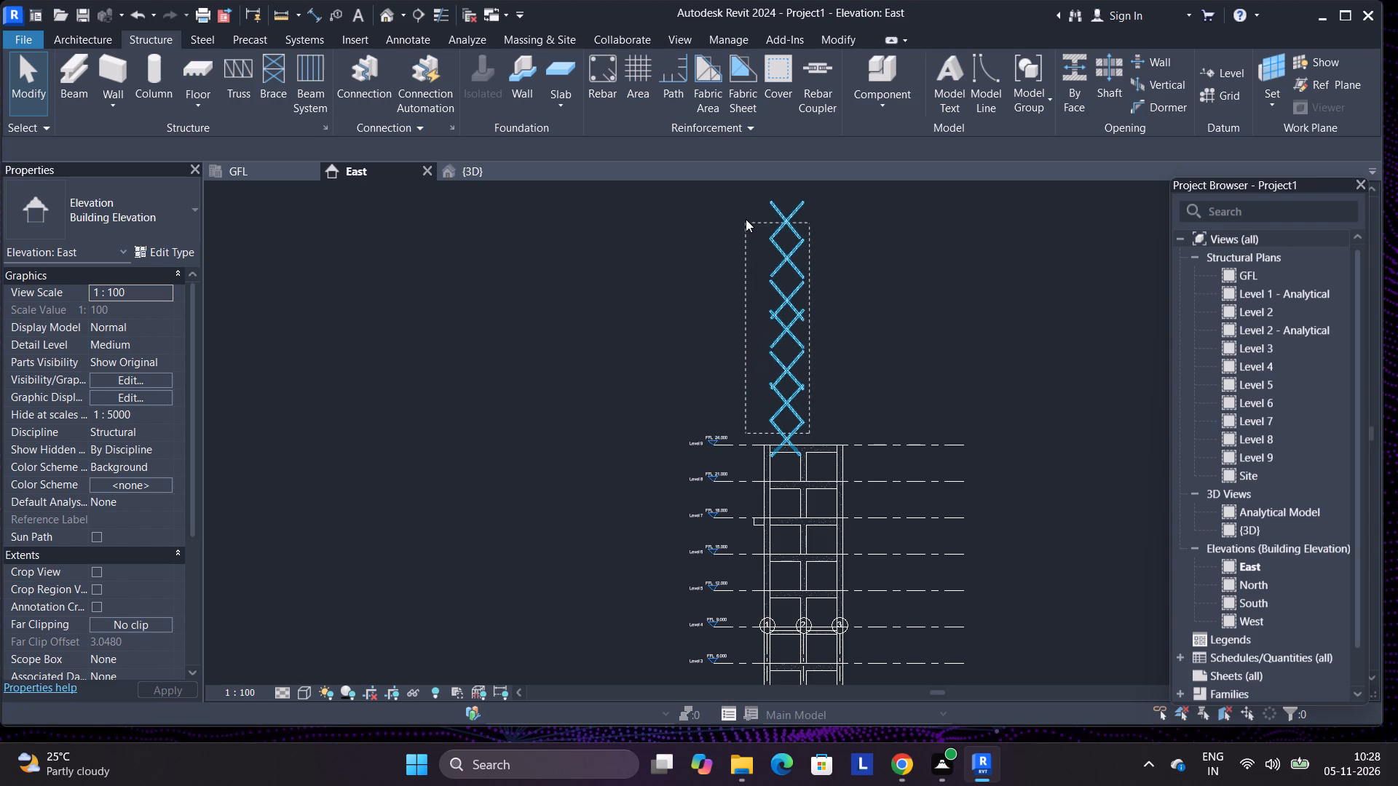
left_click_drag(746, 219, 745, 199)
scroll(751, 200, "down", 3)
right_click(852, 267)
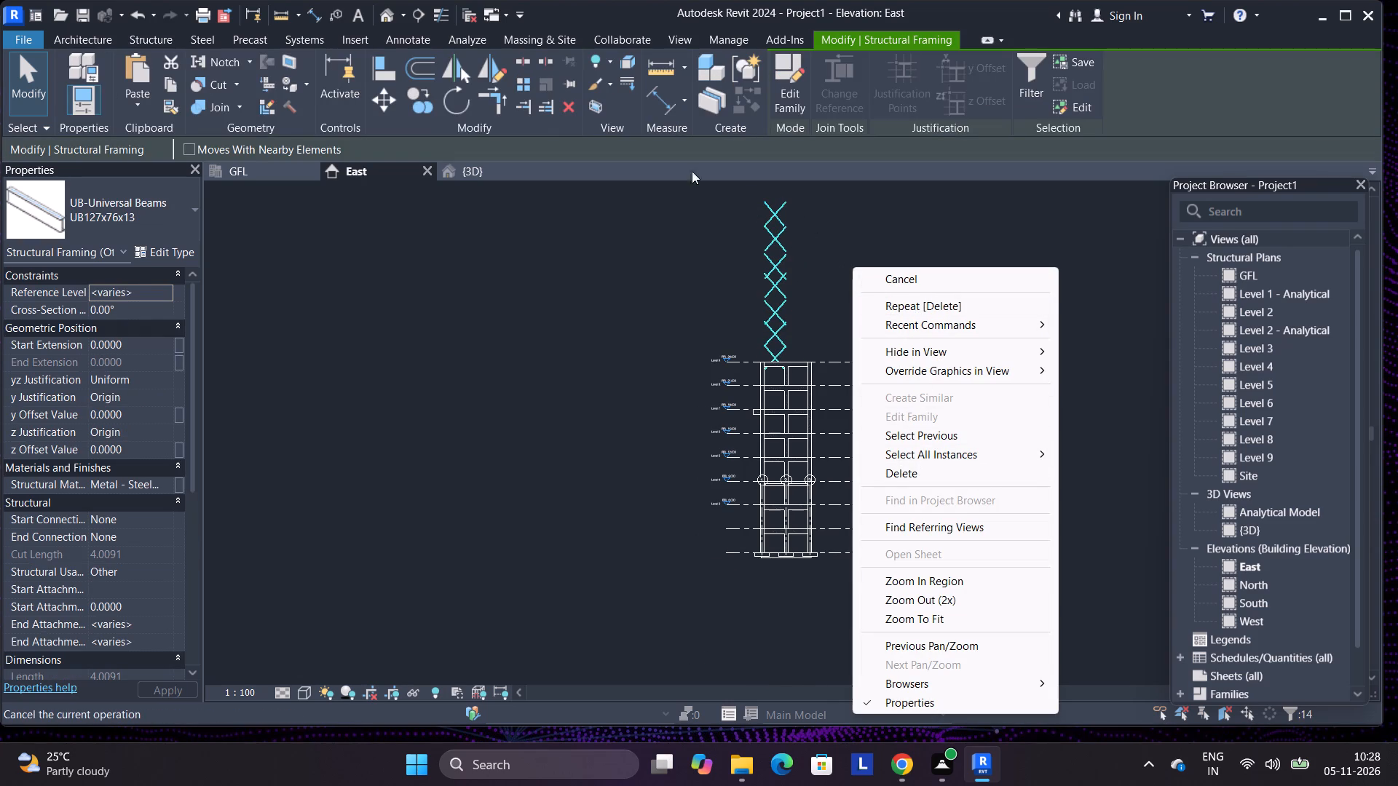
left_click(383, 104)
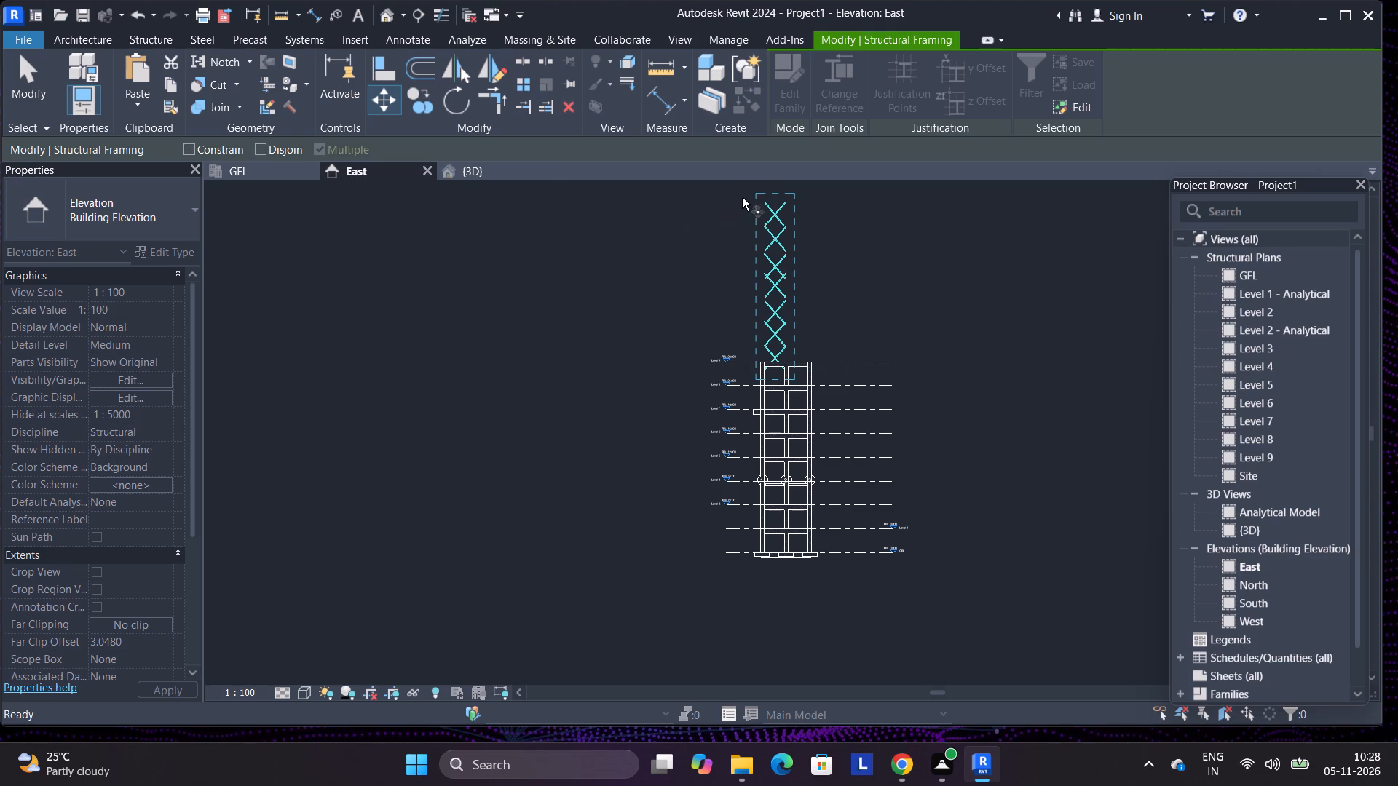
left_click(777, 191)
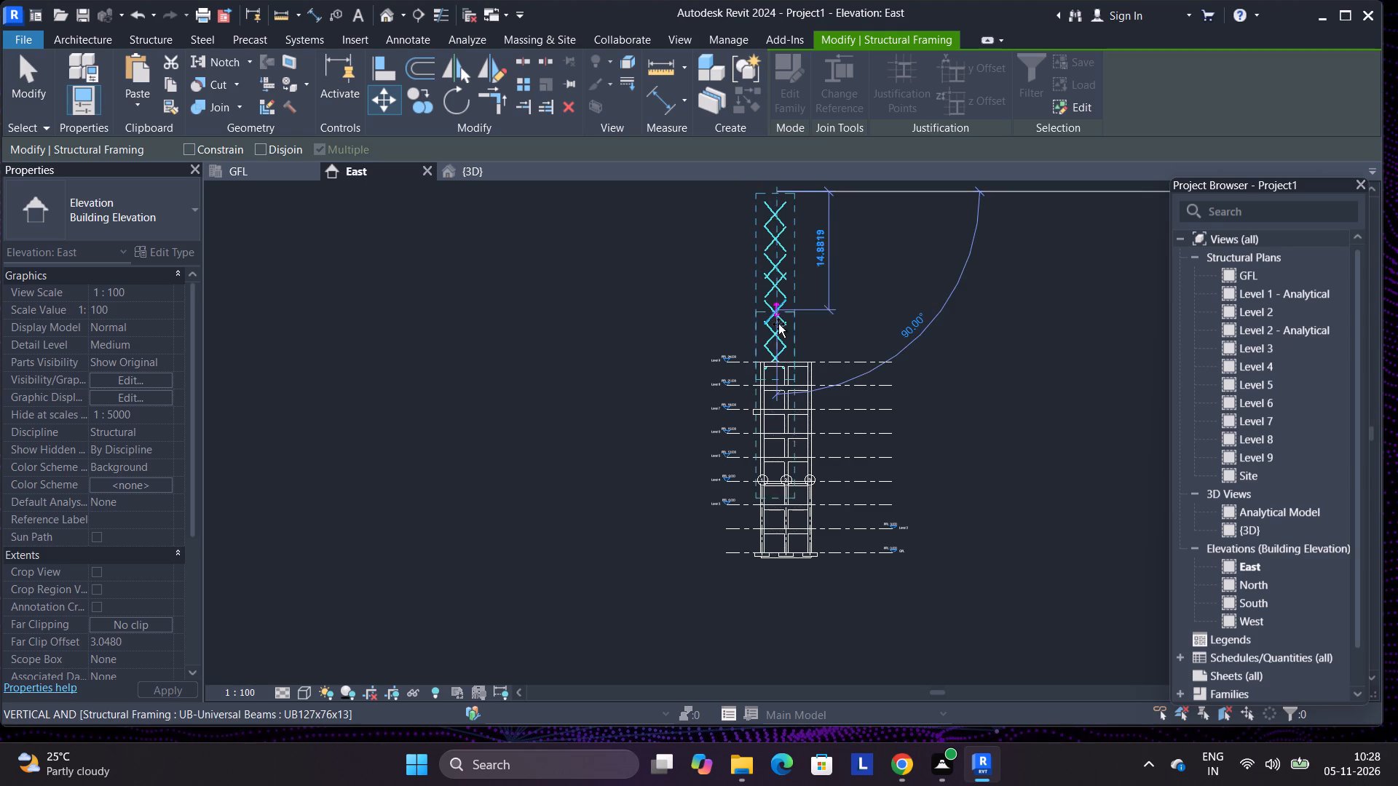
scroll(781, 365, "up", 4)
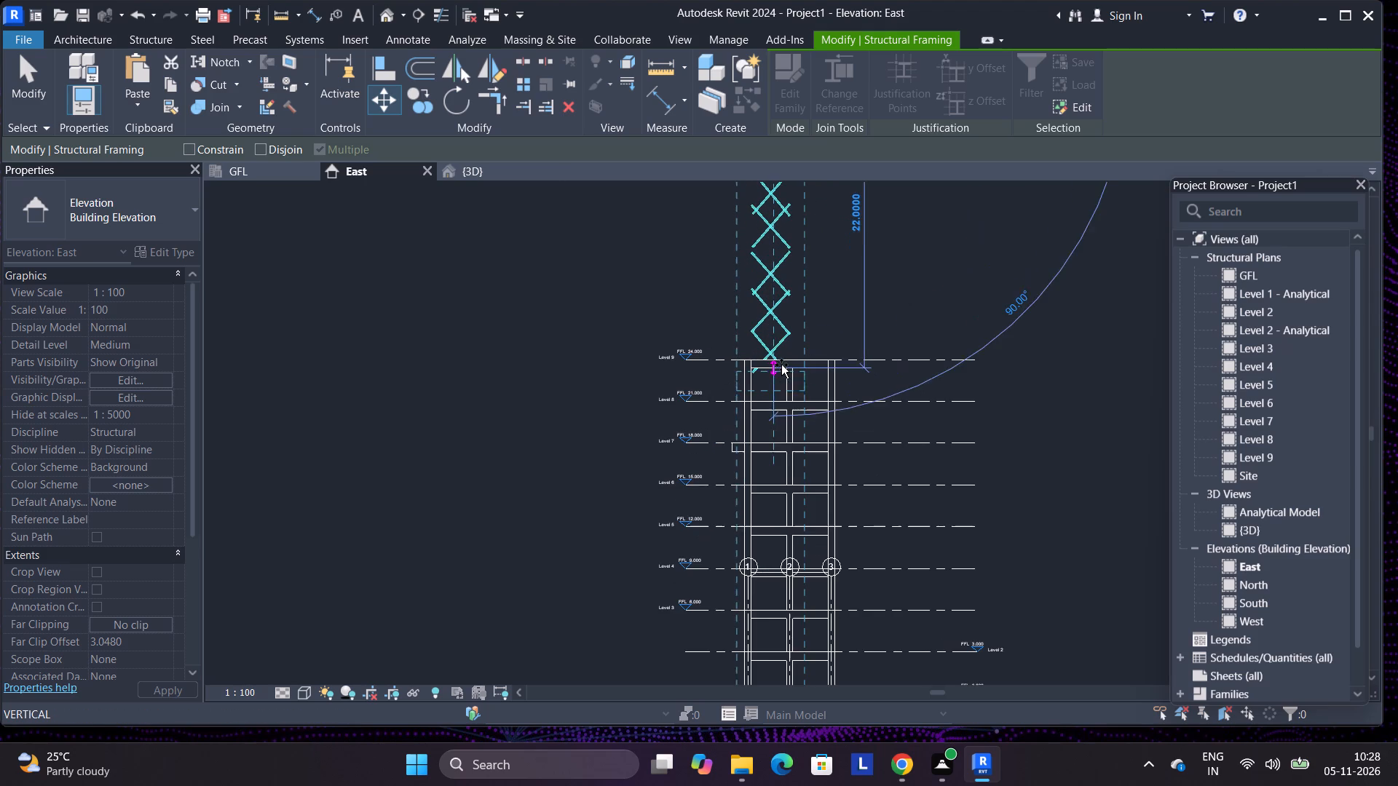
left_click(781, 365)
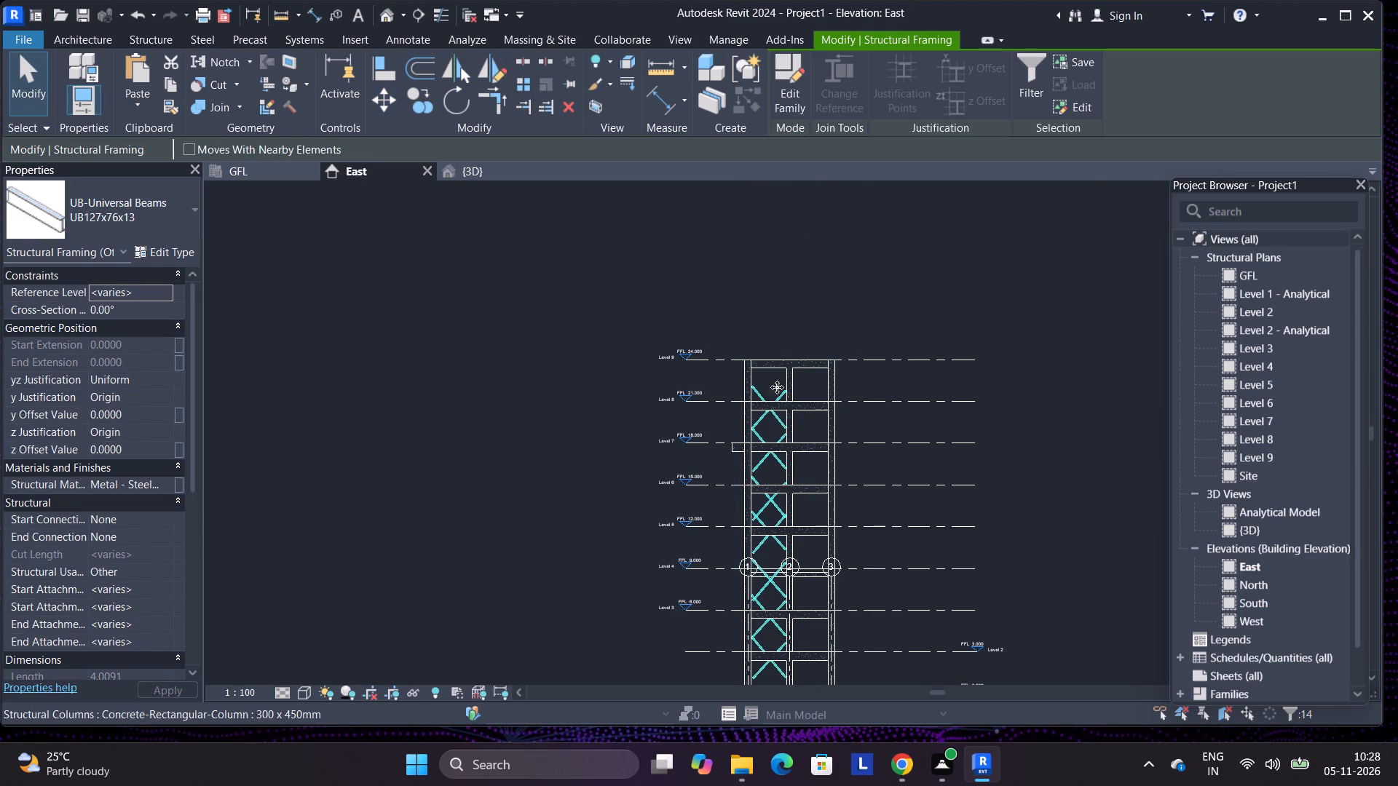
Delete the fourteen selected UB127x76x13 braces from the bay between grids 1 and 2.
scroll(781, 413, "down", 5)
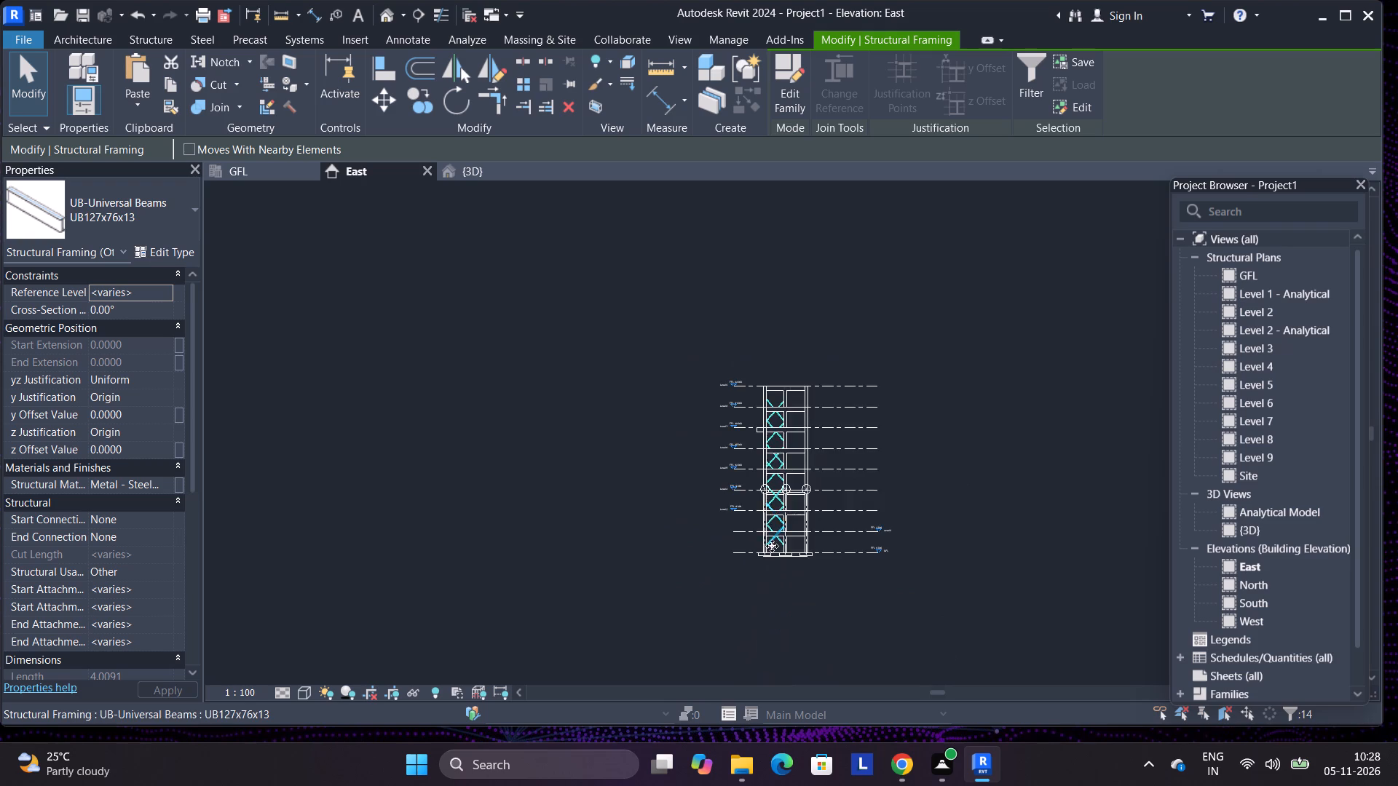
scroll(772, 552, "up", 4)
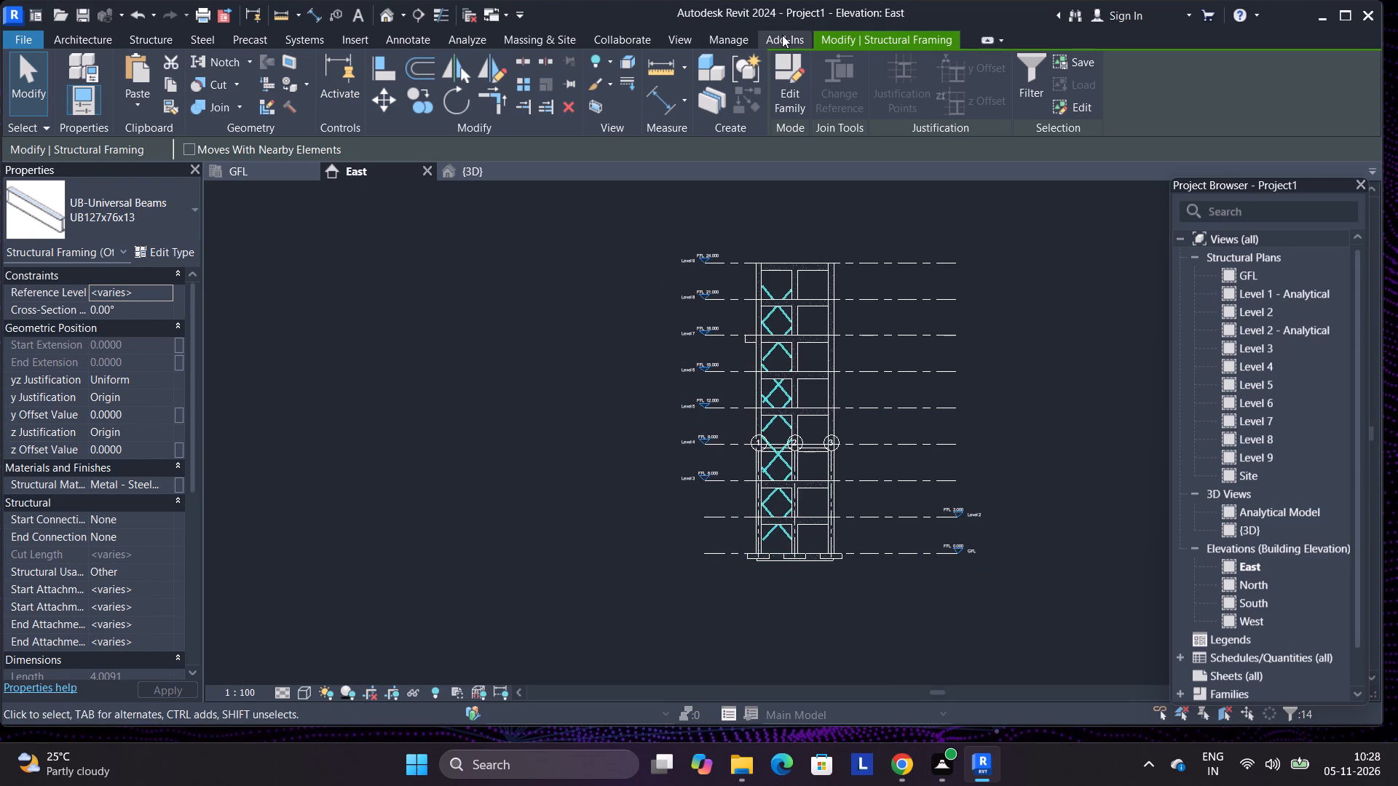
left_click(570, 107)
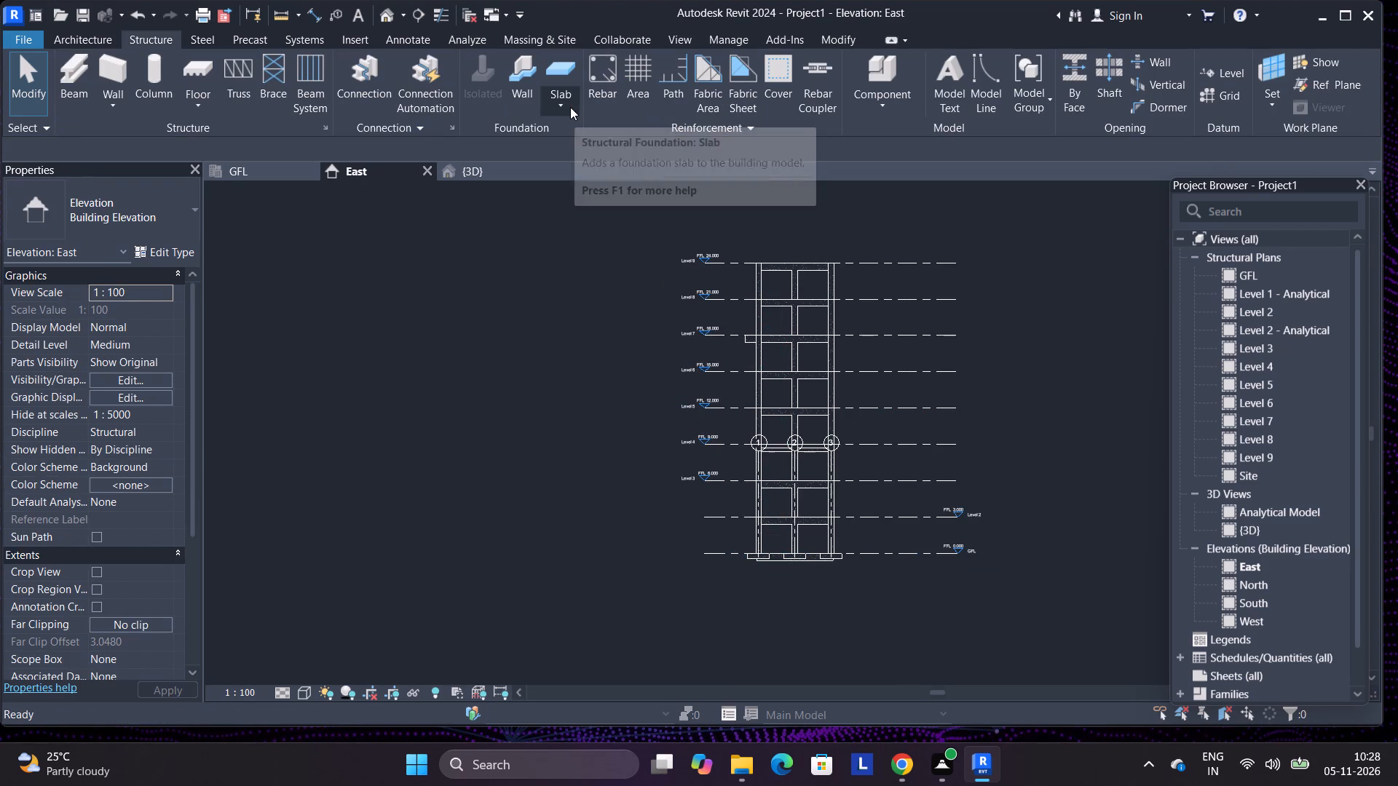
Undo the deletion of the fourteen braces in the bay between grids 1 and 2.
left_click(135, 12)
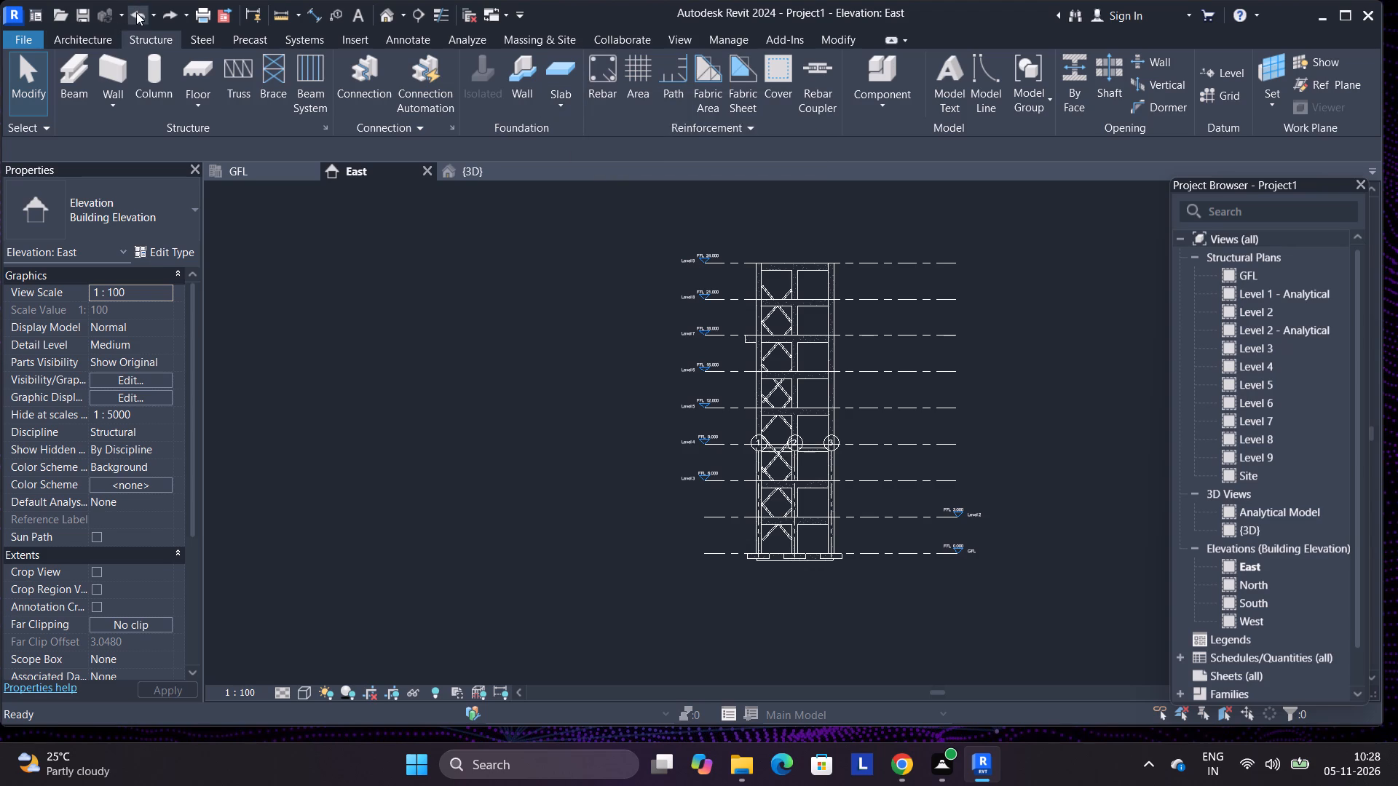
right_click(540, 231)
left_click(570, 245)
scroll(848, 447, "up", 5)
scroll(748, 432, "down", 4)
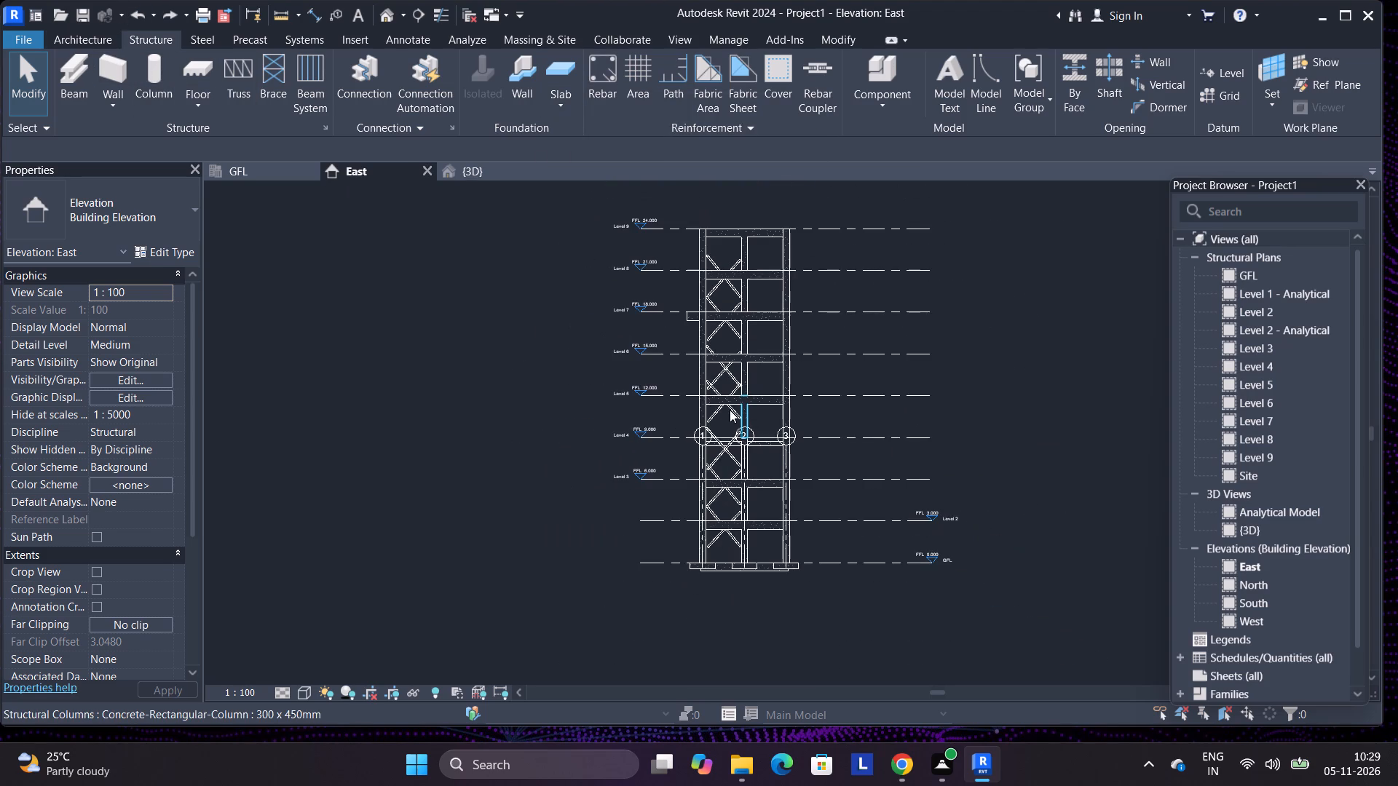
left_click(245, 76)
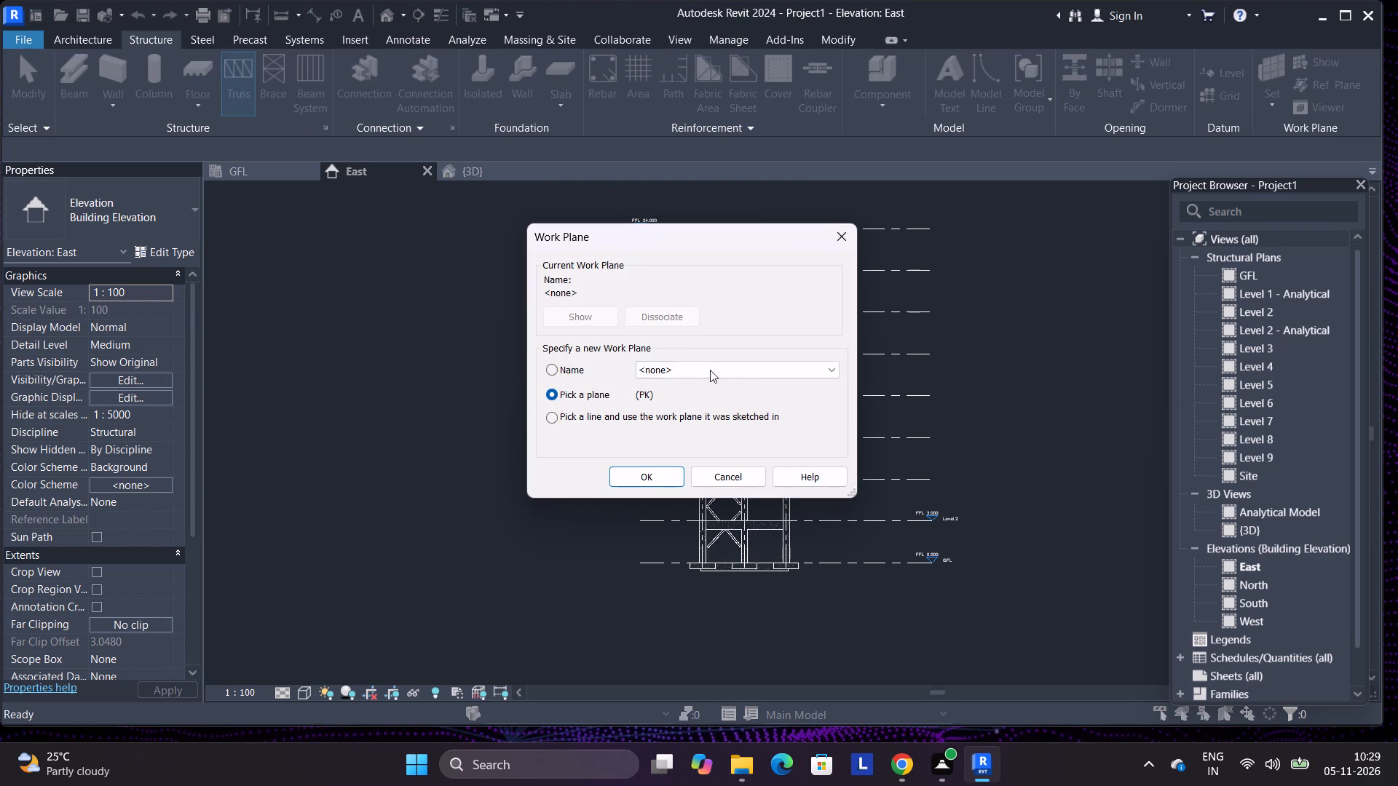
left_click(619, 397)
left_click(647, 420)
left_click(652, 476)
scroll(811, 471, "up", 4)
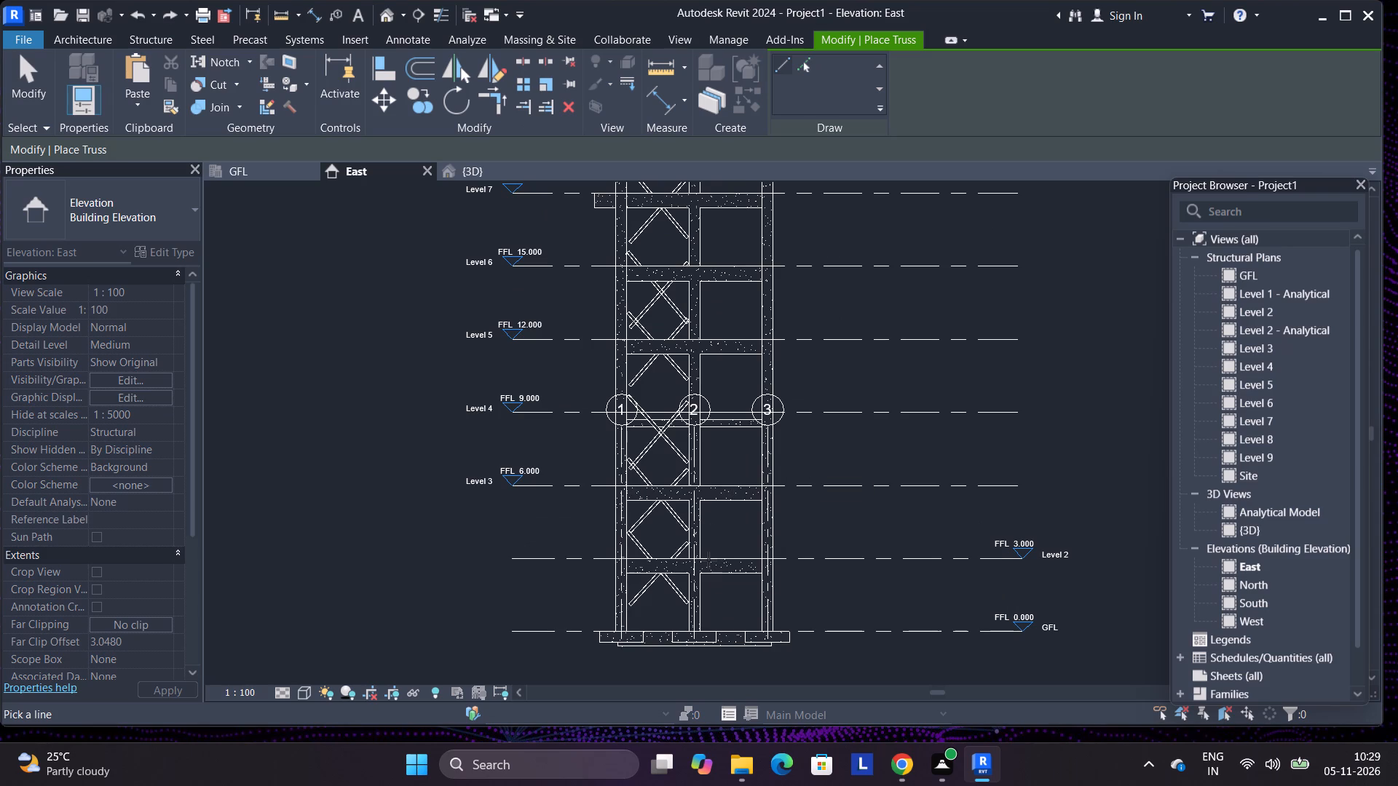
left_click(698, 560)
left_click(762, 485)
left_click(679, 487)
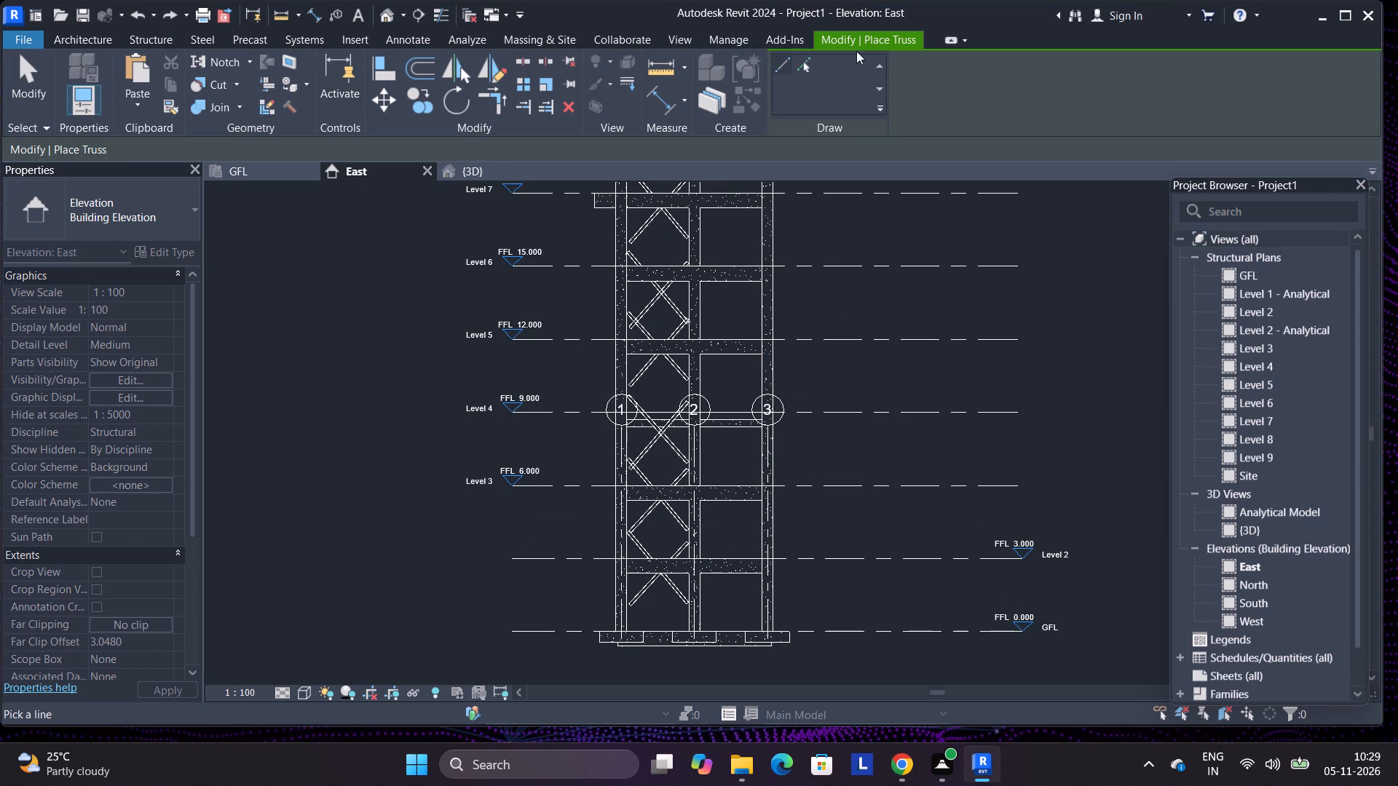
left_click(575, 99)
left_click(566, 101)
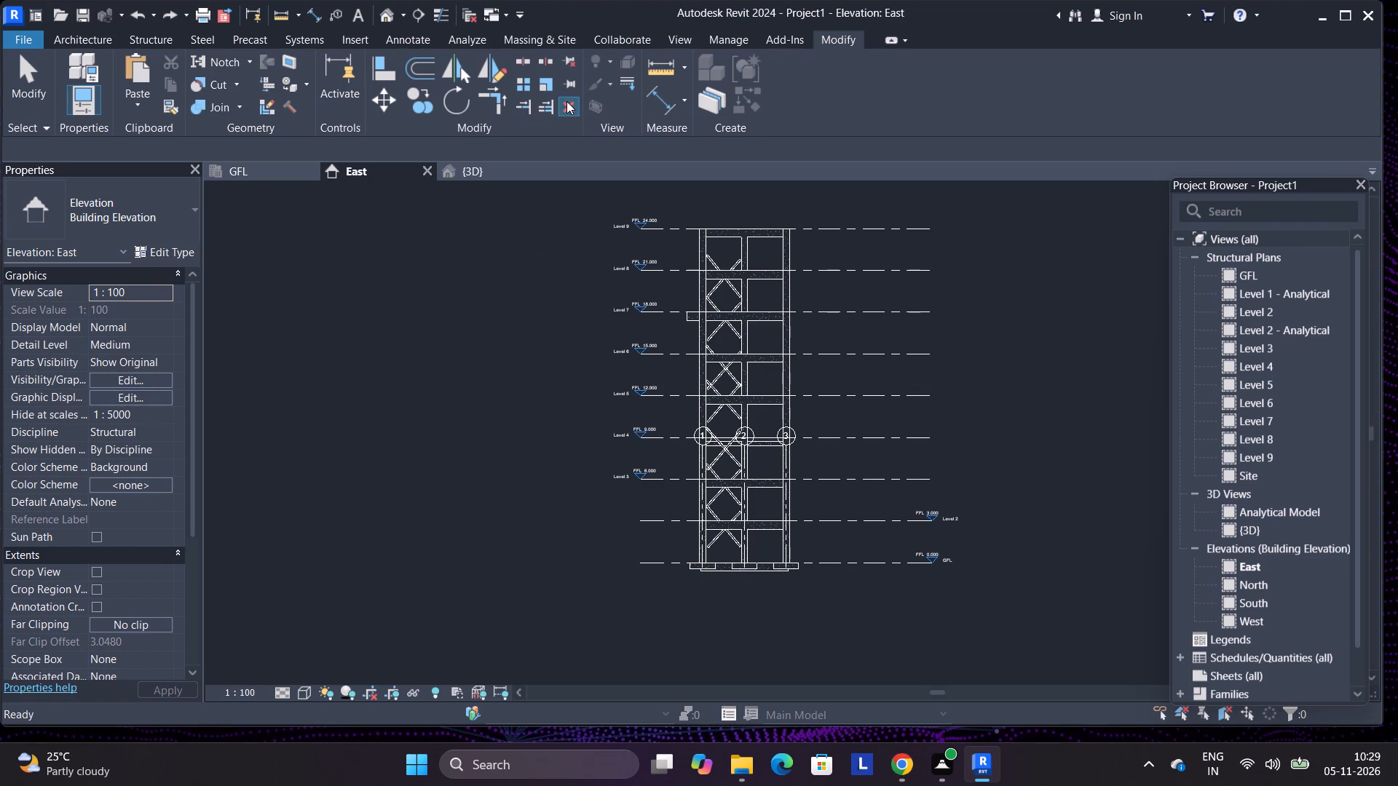
Using the Level 2 concrete beam as work plane, place a Howe Flat Truss in the Level 2 plan along grid 6 from grid 1 to 3.
left_click(144, 39)
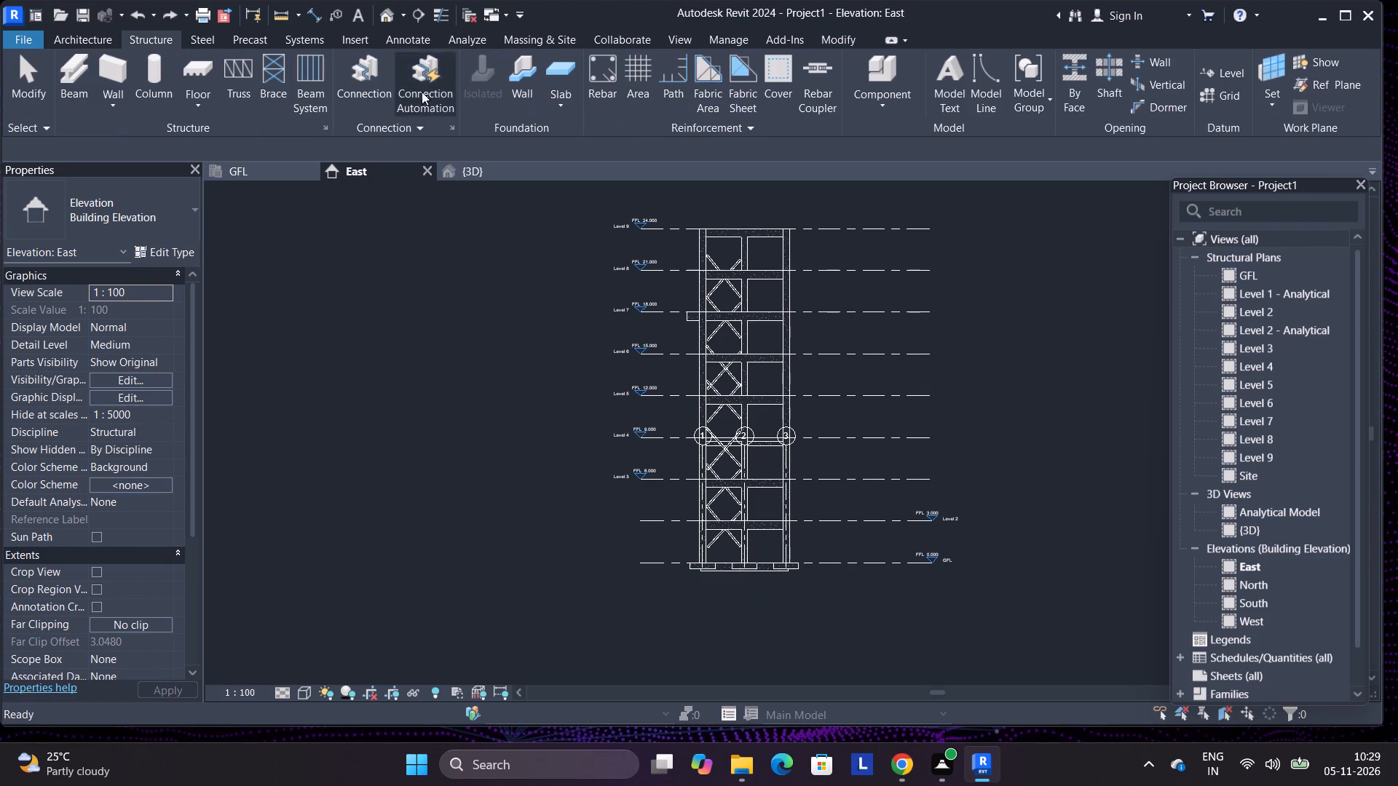
left_click(242, 78)
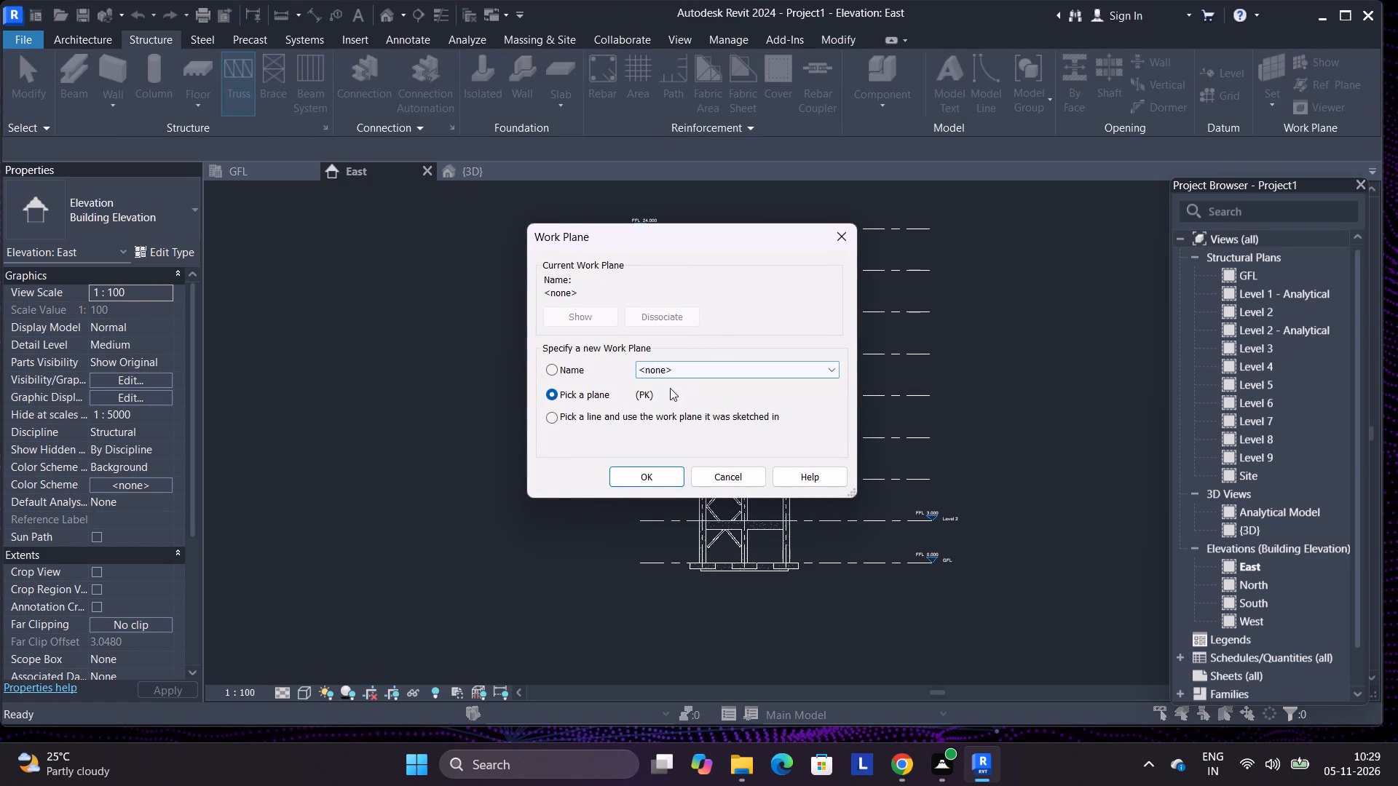
left_click(670, 388)
left_click(640, 477)
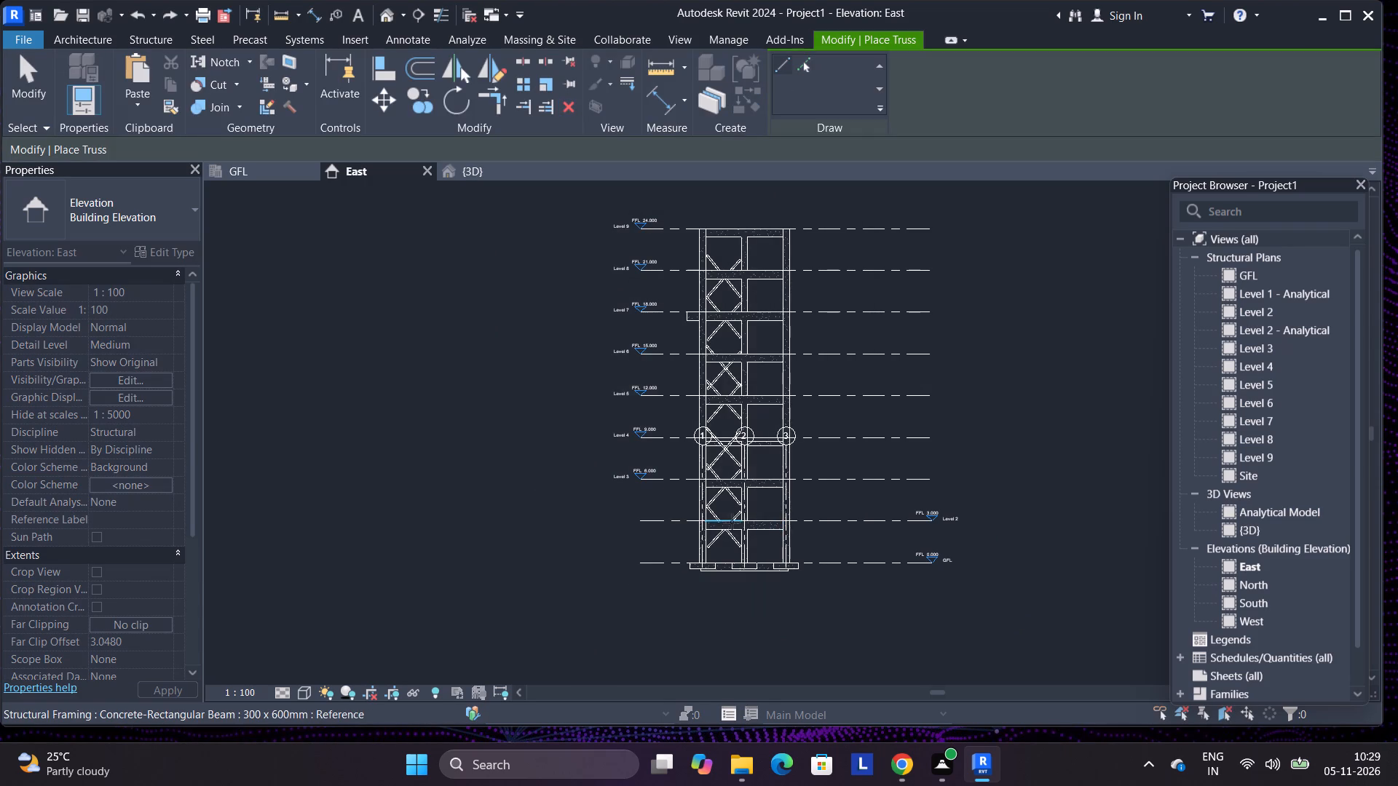
left_click(766, 531)
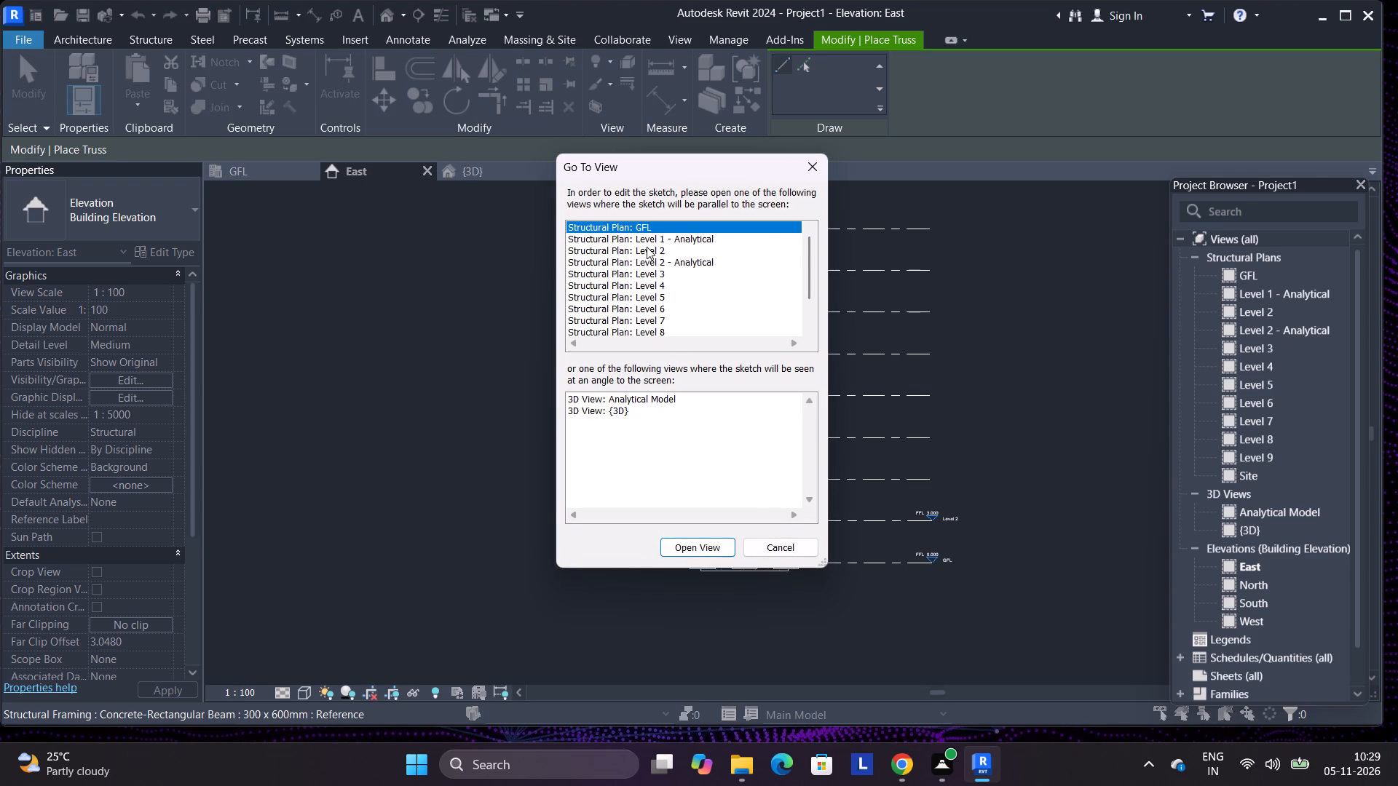
left_click(647, 247)
left_click(703, 541)
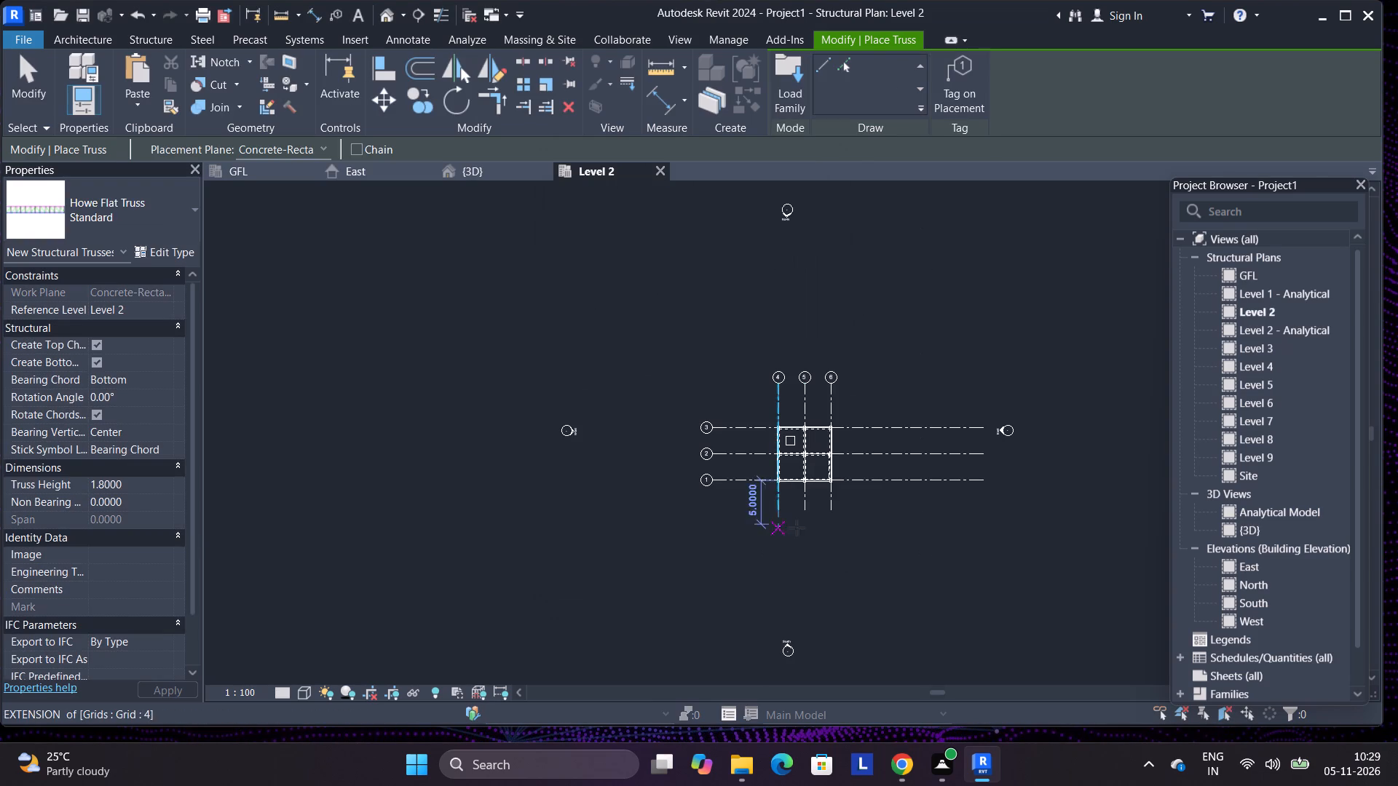
scroll(851, 485, "up", 5)
left_click(815, 480)
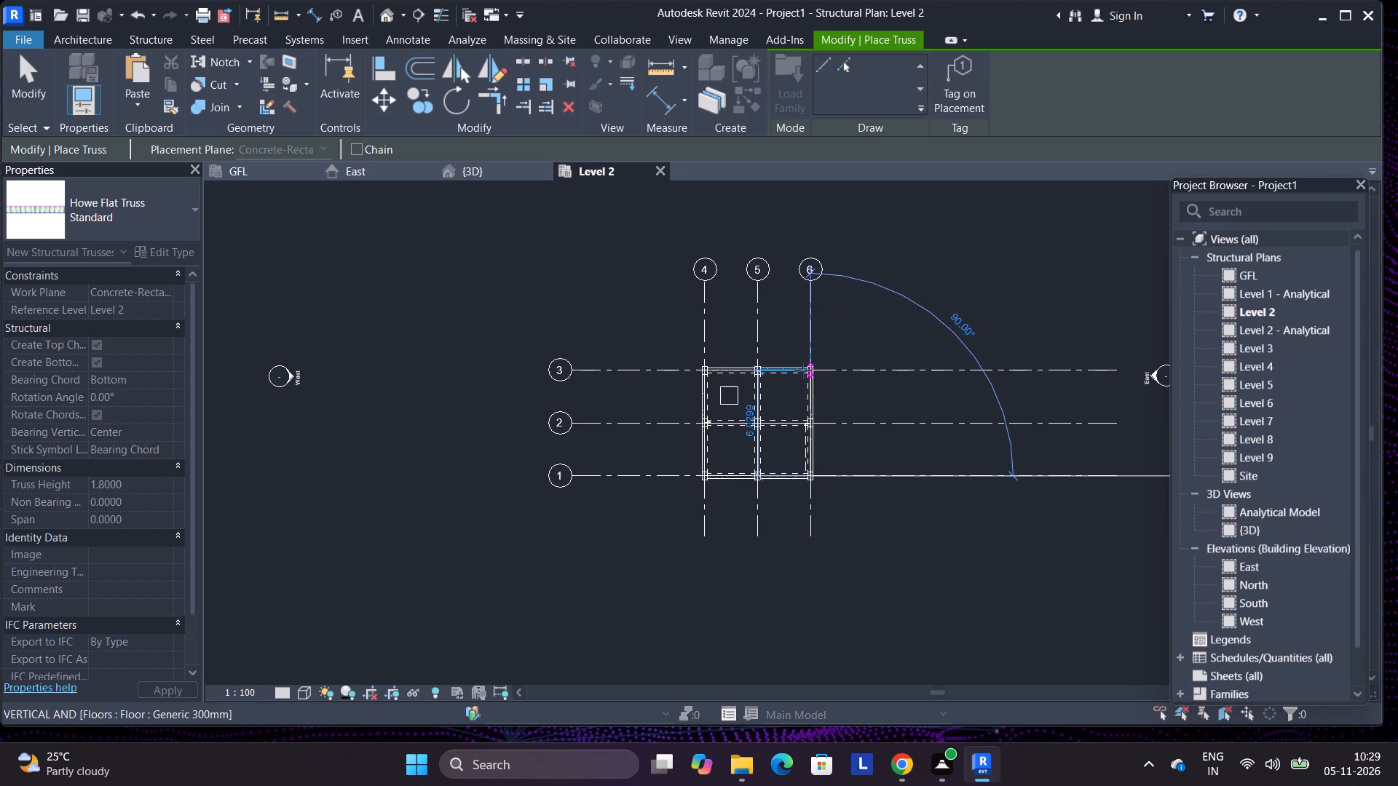
scroll(803, 373, "up", 6)
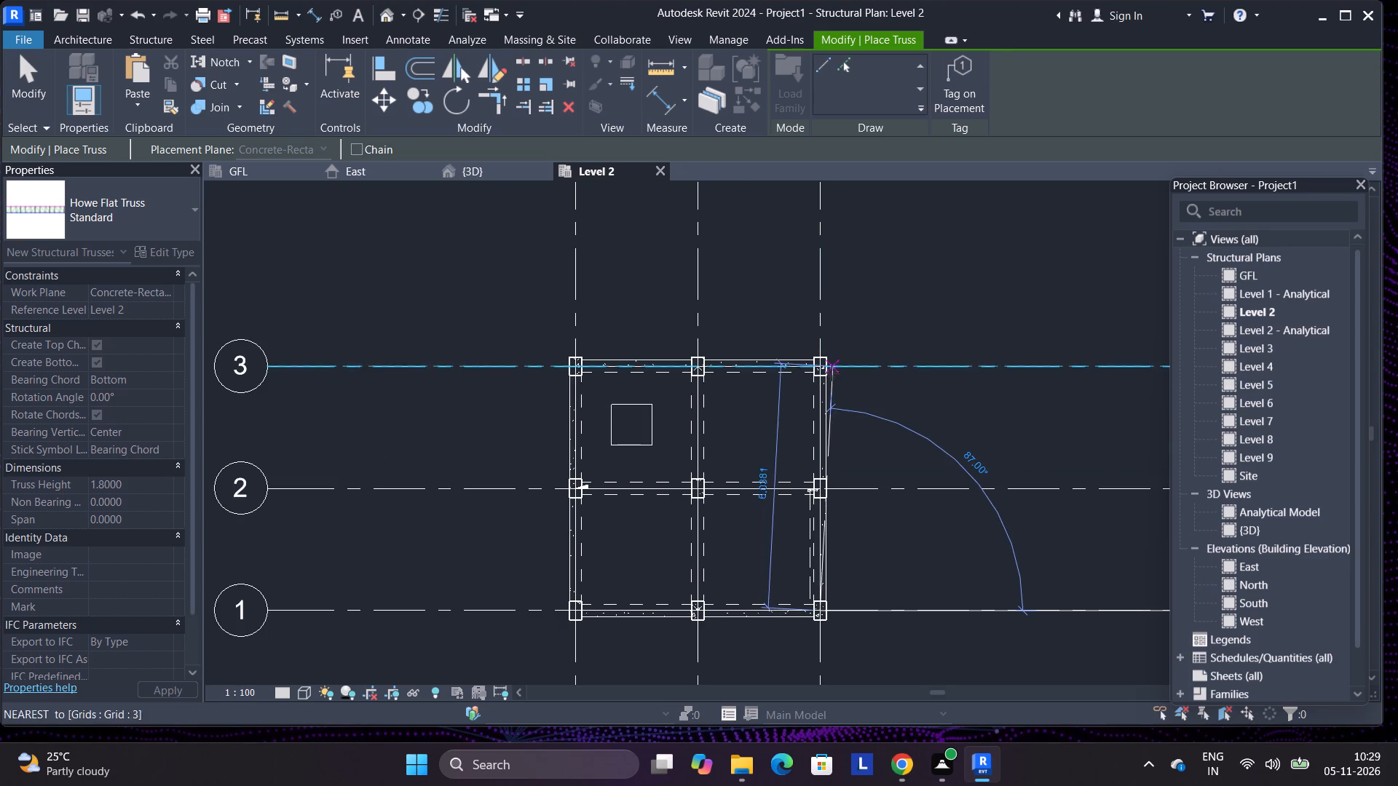
left_click(824, 365)
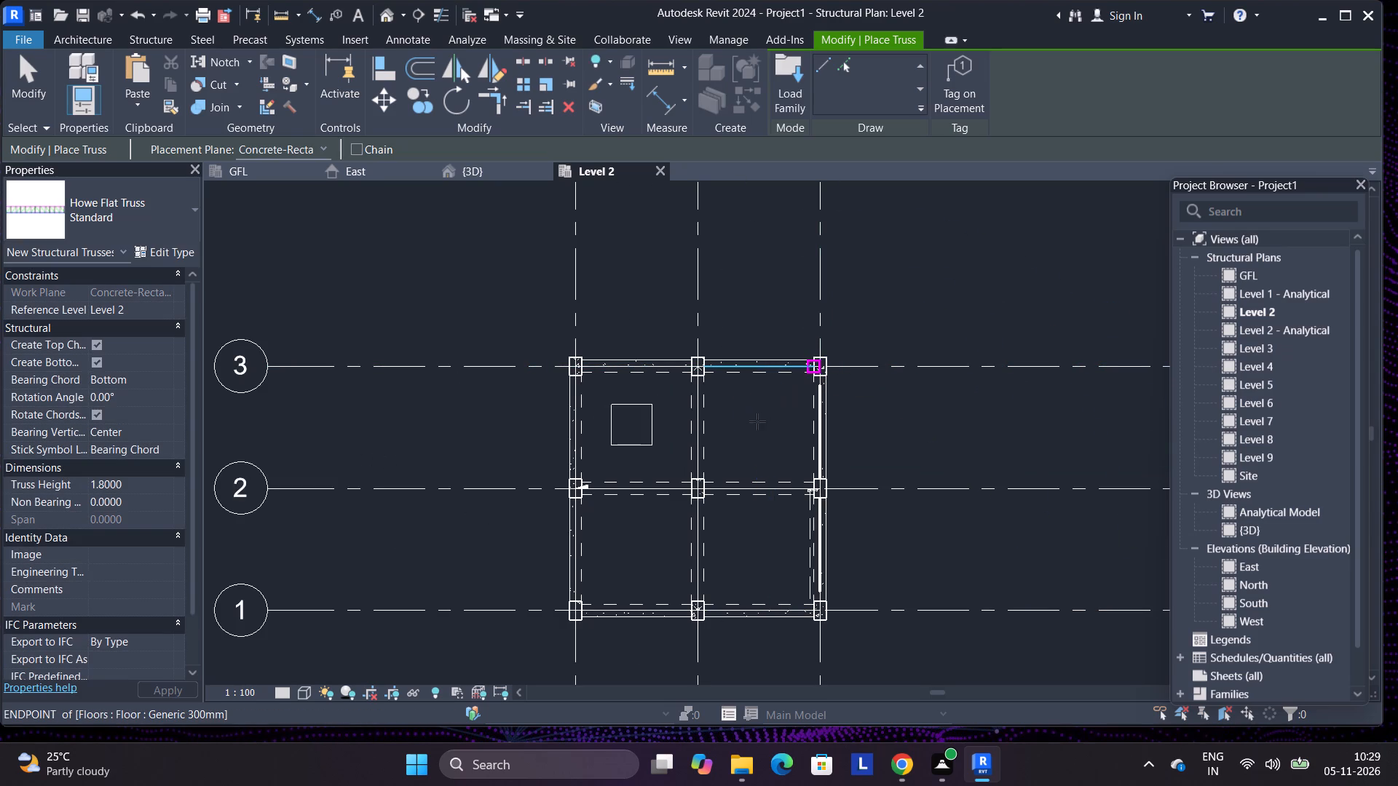
scroll(856, 373, "down", 4)
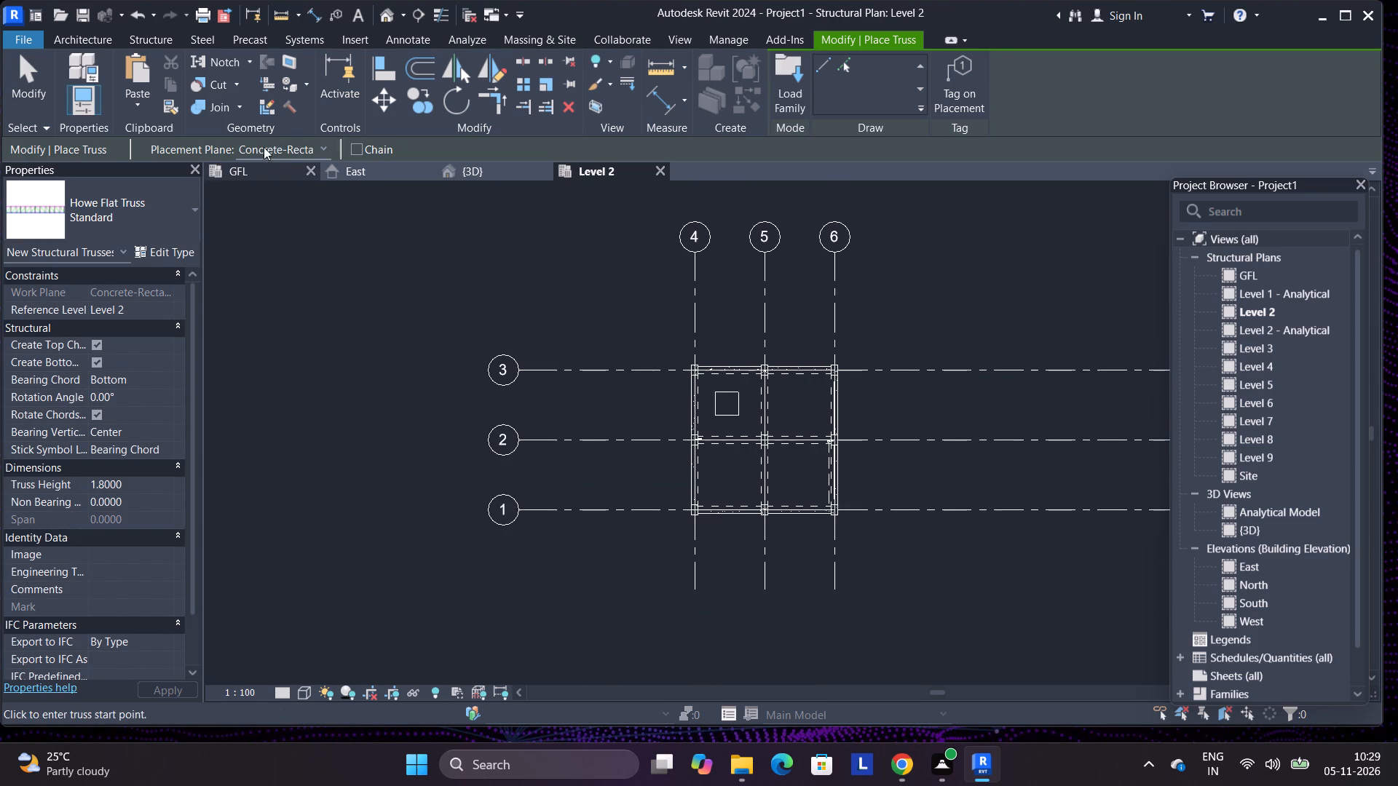
Examine the placed Howe Flat Truss and its fit between the columns and beams in the 3D view.
left_click(510, 186)
left_click(510, 178)
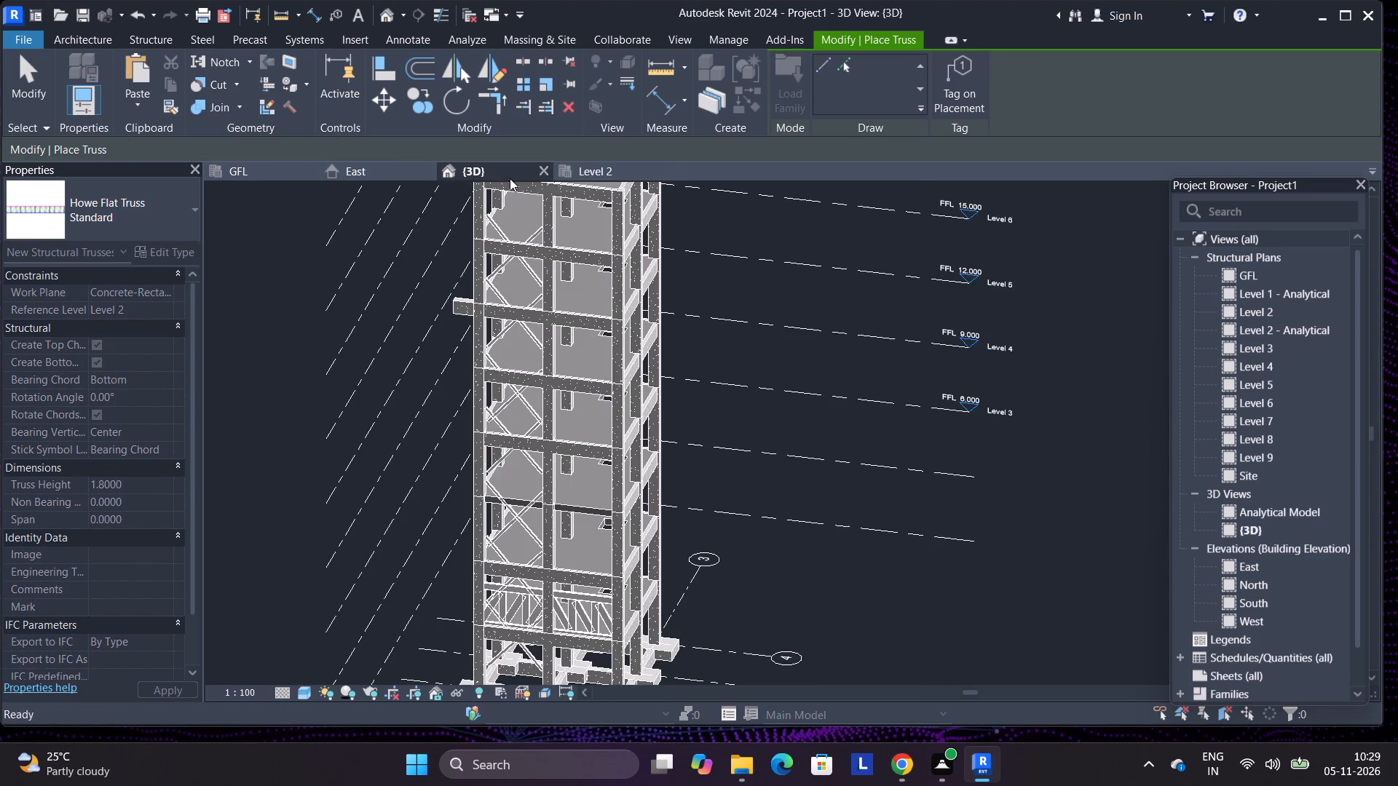
scroll(601, 359, "down", 1)
scroll(613, 461, "down", 1)
scroll(594, 512, "up", 5)
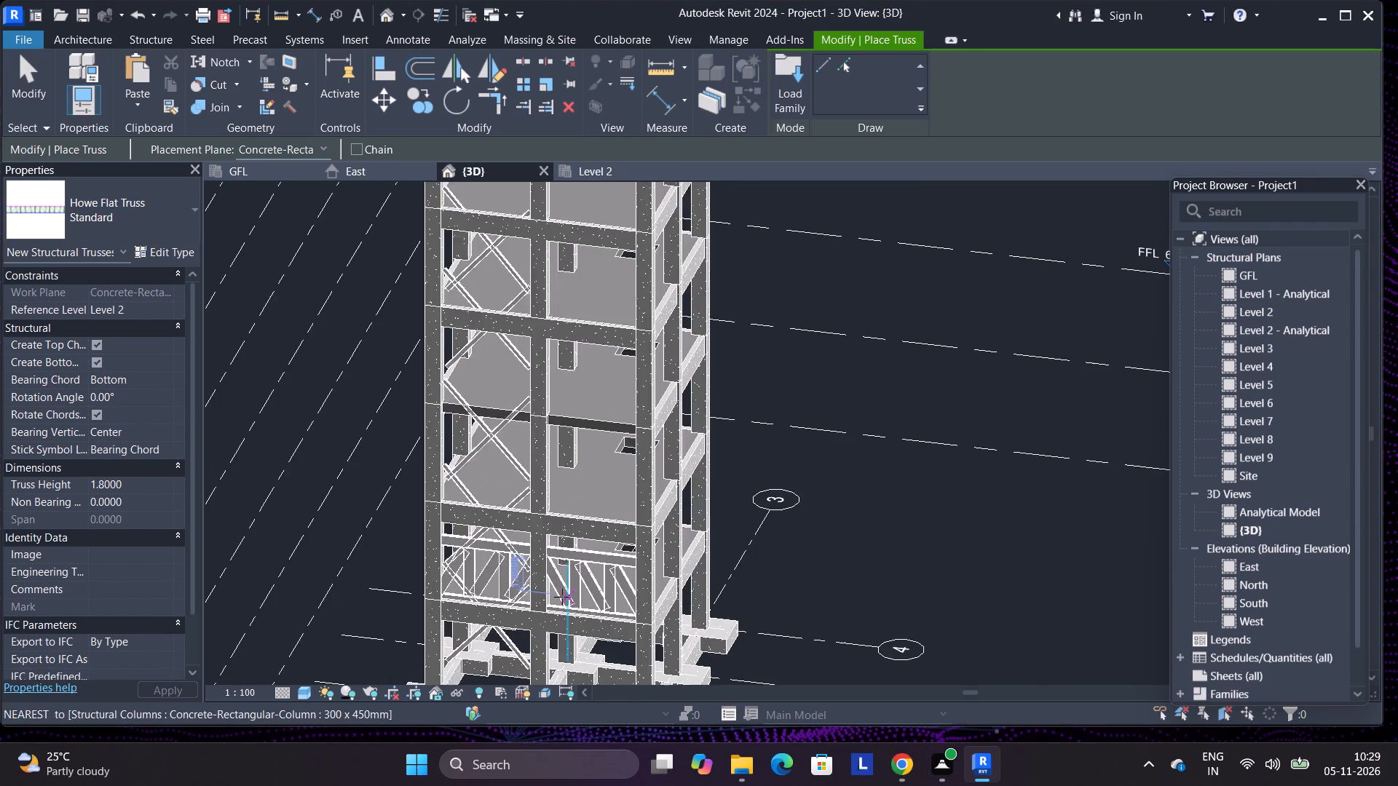
scroll(566, 589, "up", 4)
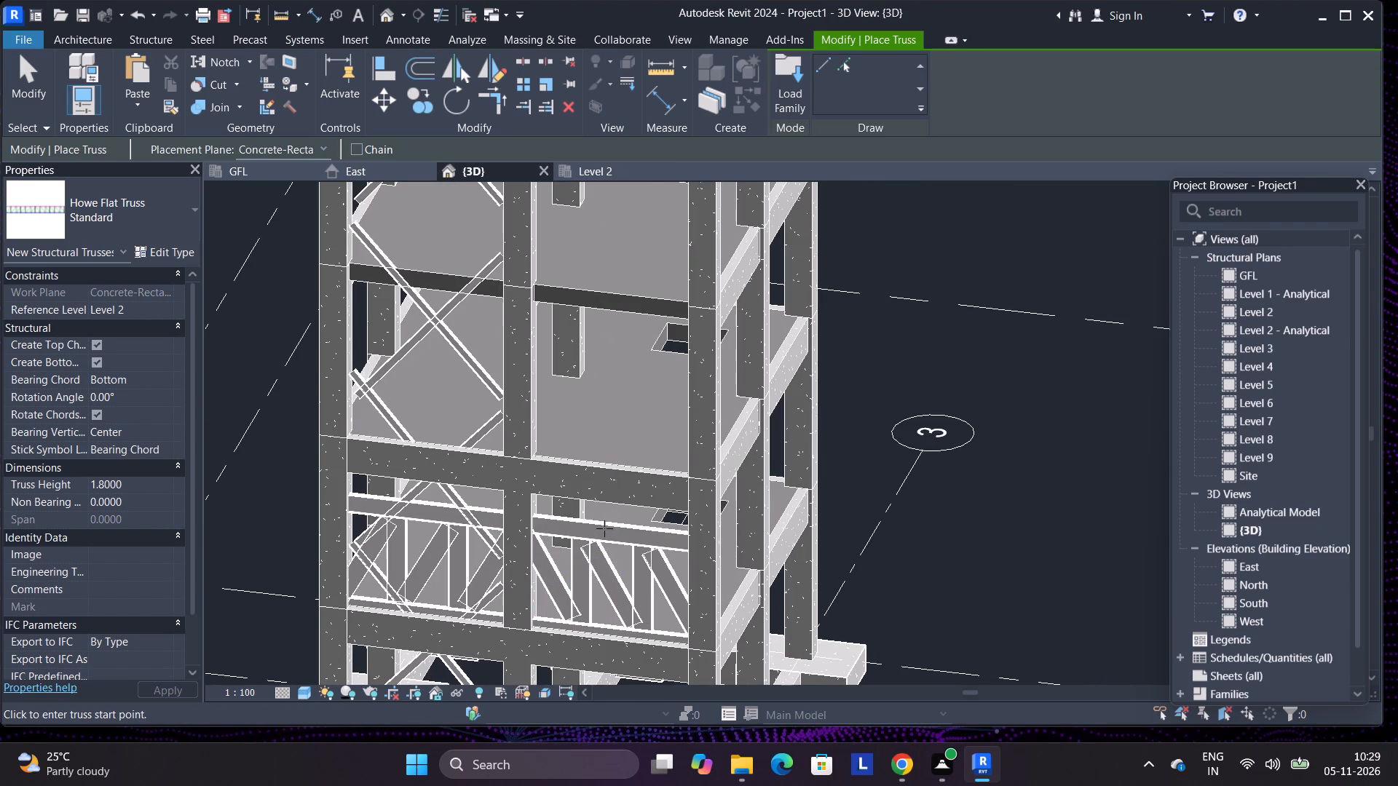
scroll(648, 520, "down", 5)
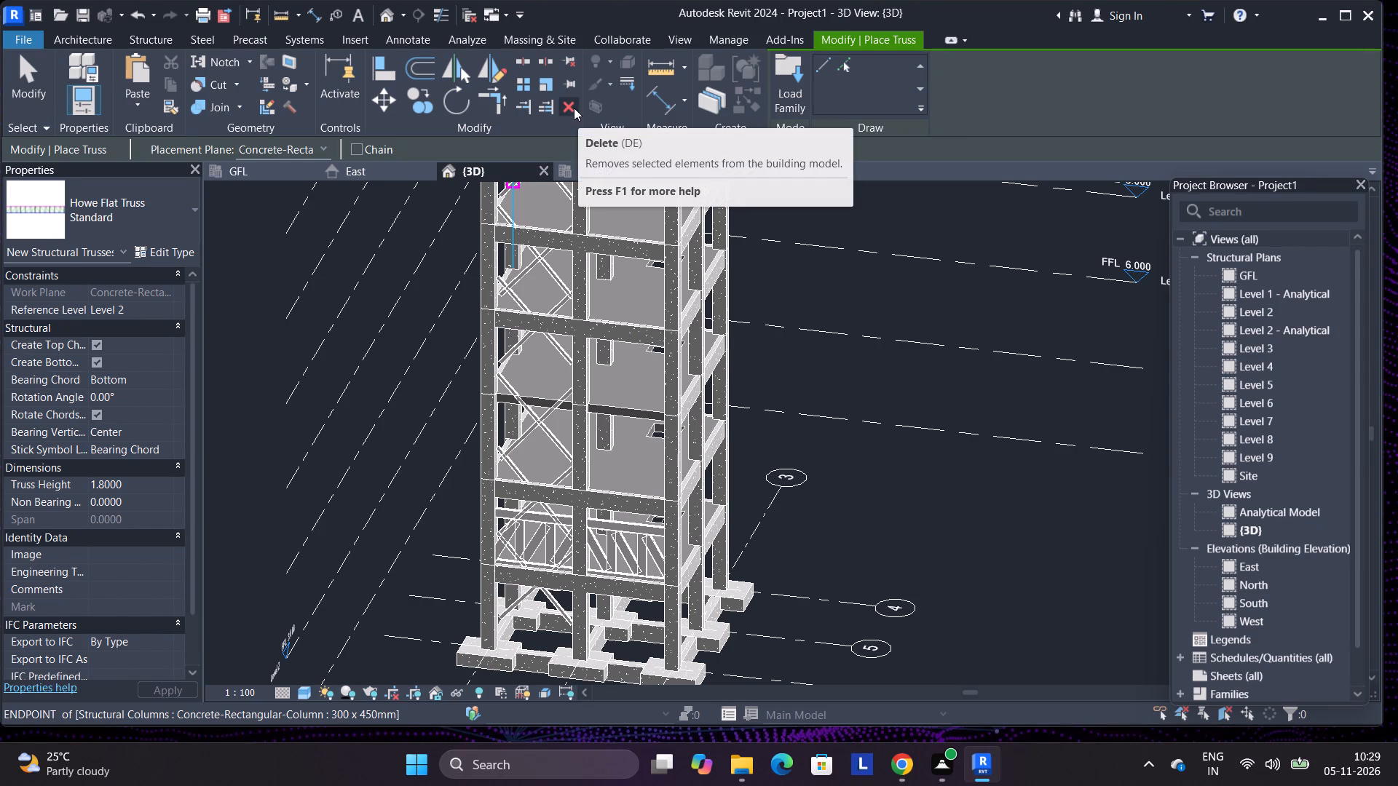
key("Escape")
key("Escape")
key("Escape")
key("Escape")
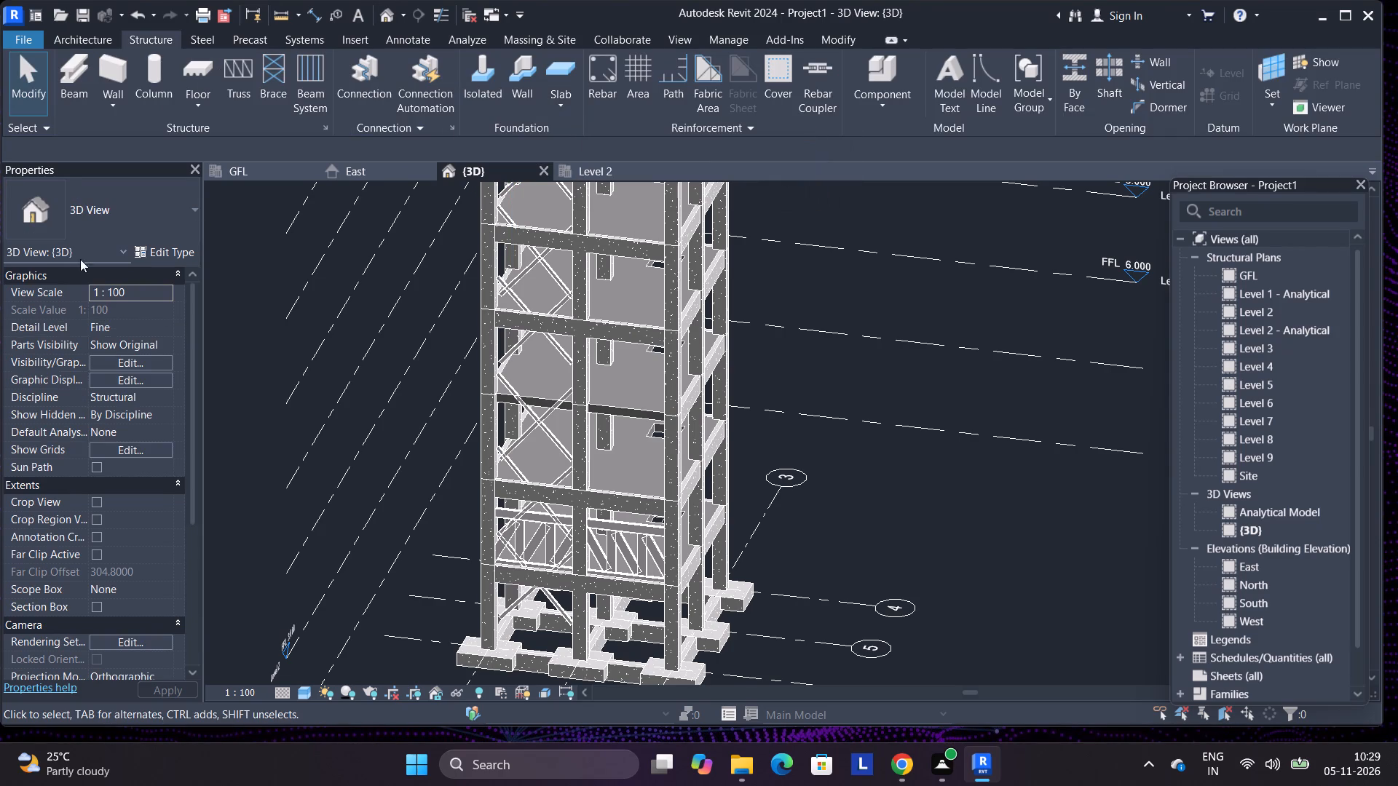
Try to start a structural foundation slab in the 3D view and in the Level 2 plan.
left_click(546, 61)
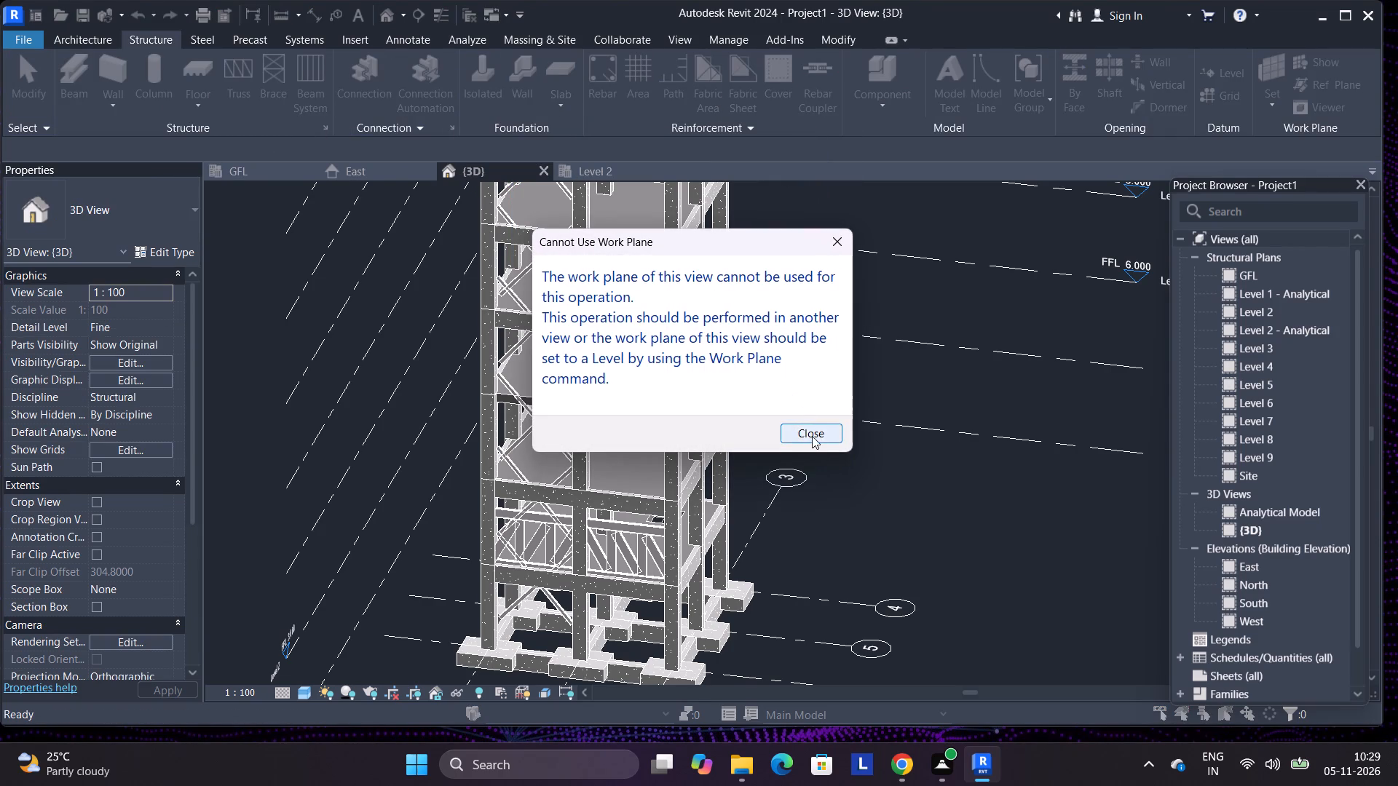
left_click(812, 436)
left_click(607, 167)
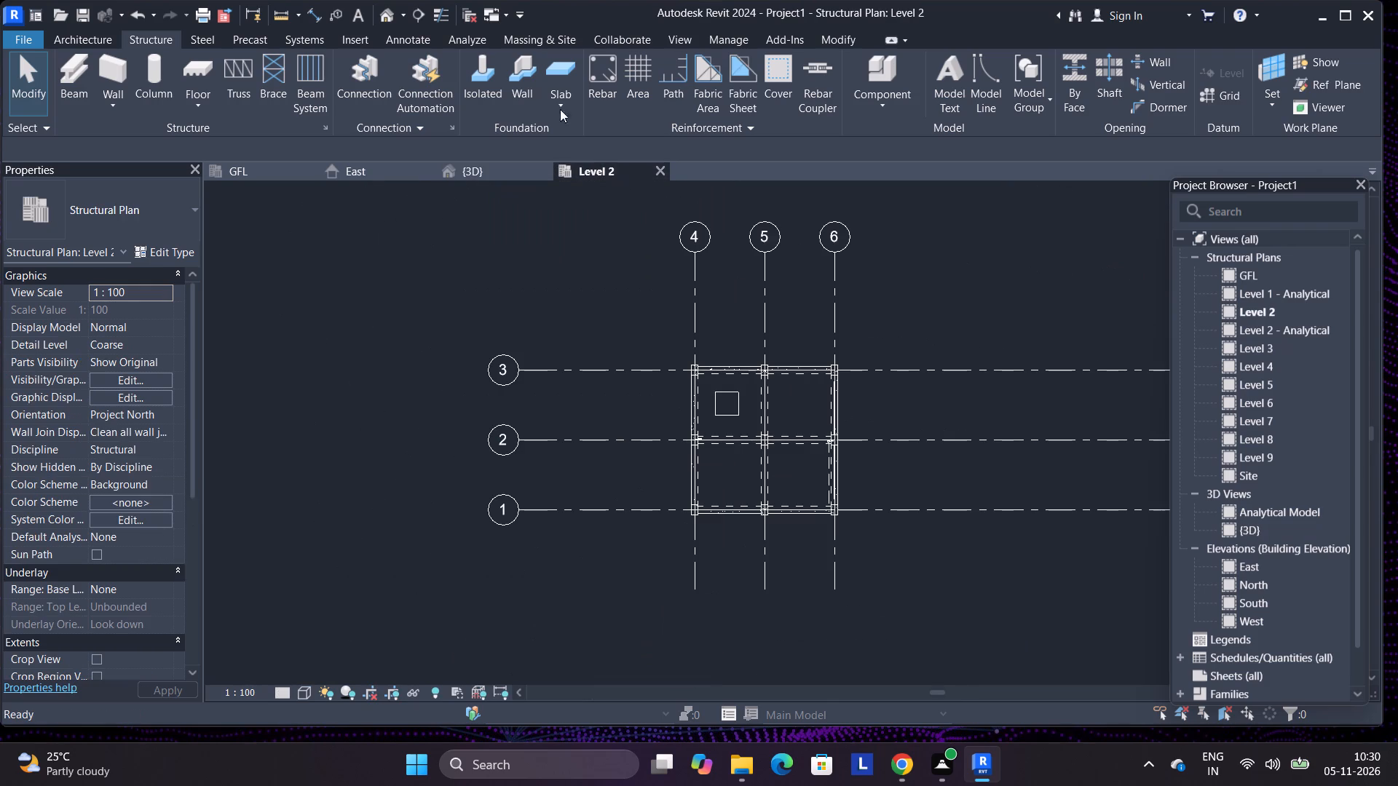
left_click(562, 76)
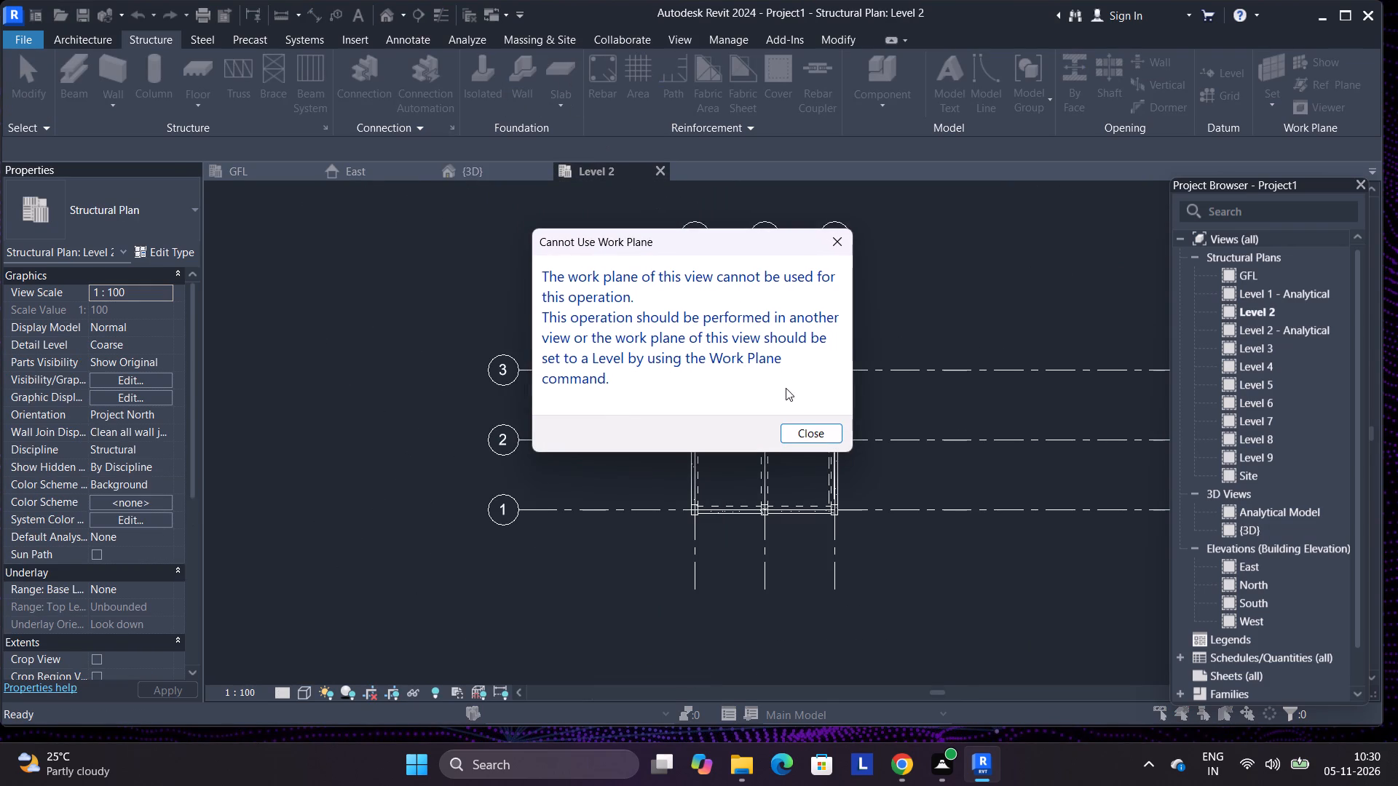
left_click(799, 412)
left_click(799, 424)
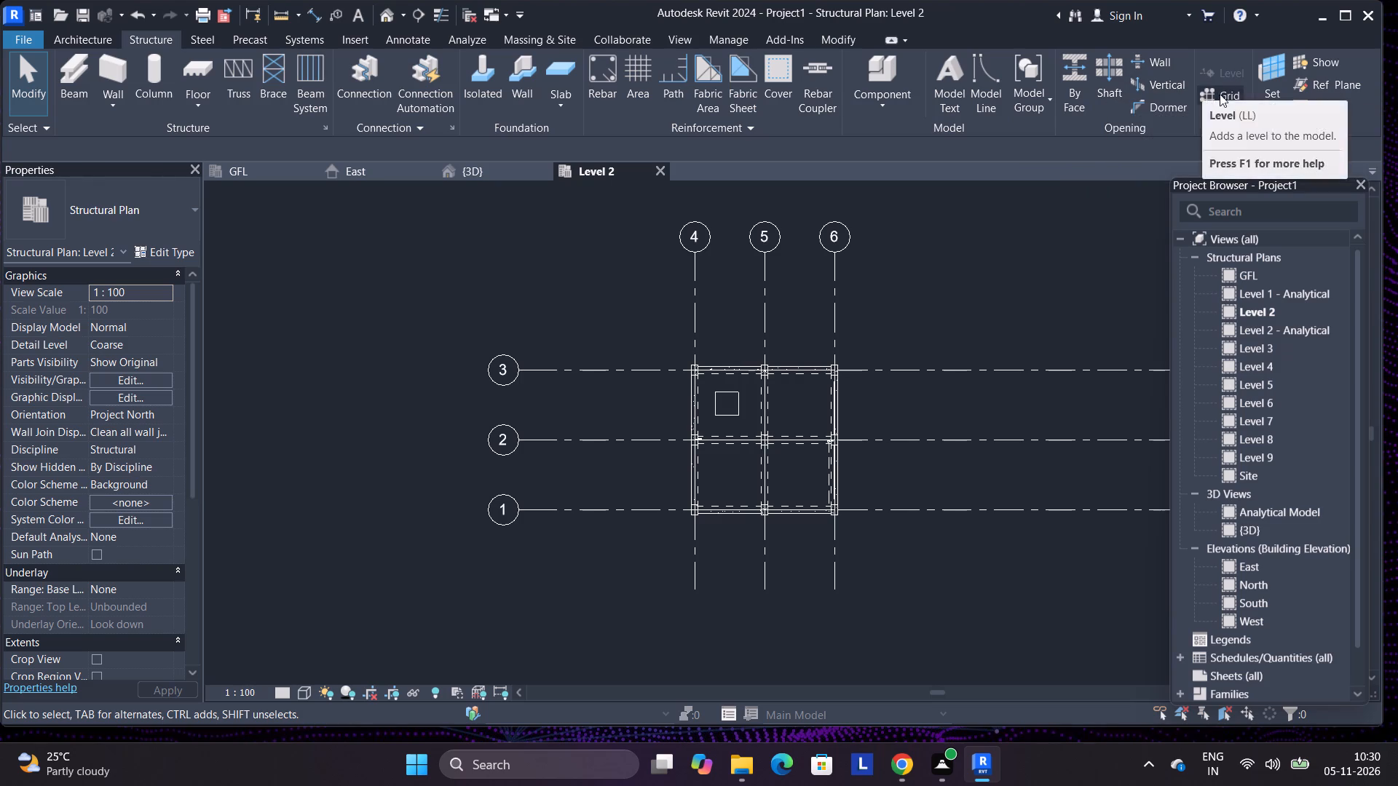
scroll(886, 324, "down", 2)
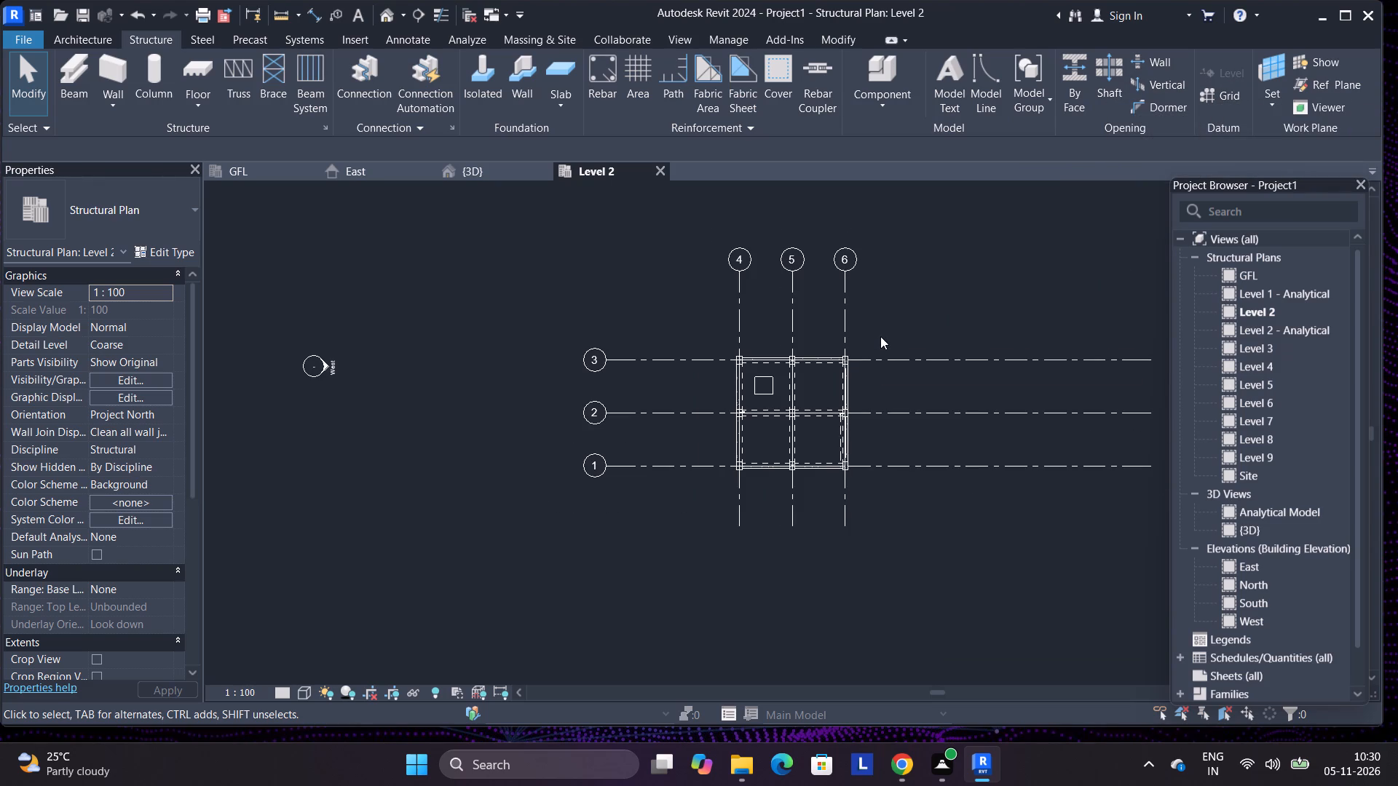
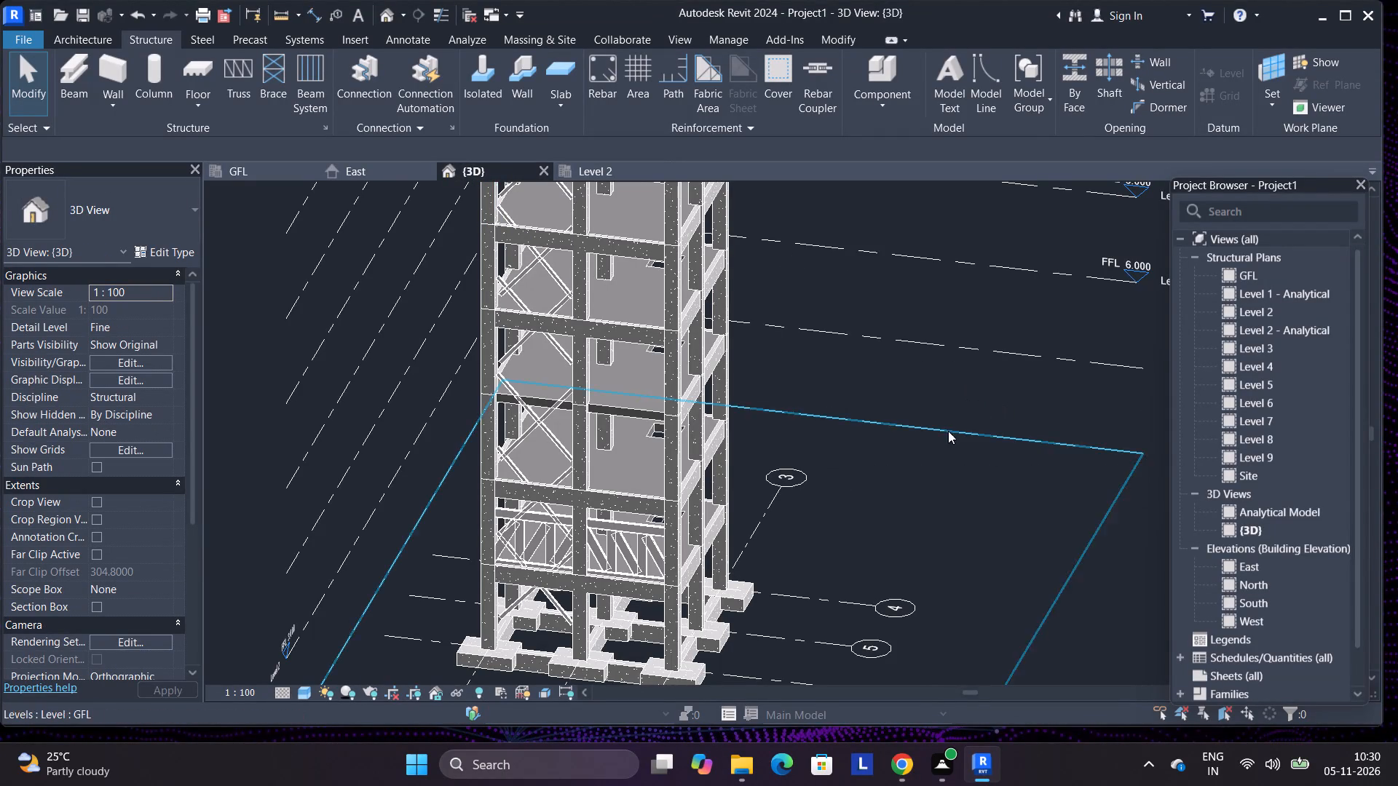
Start saving the model under a new location as a project file and browse to the Documents folder.
scroll(925, 461, "down", 5)
middle_click_drag(928, 475, 800, 581)
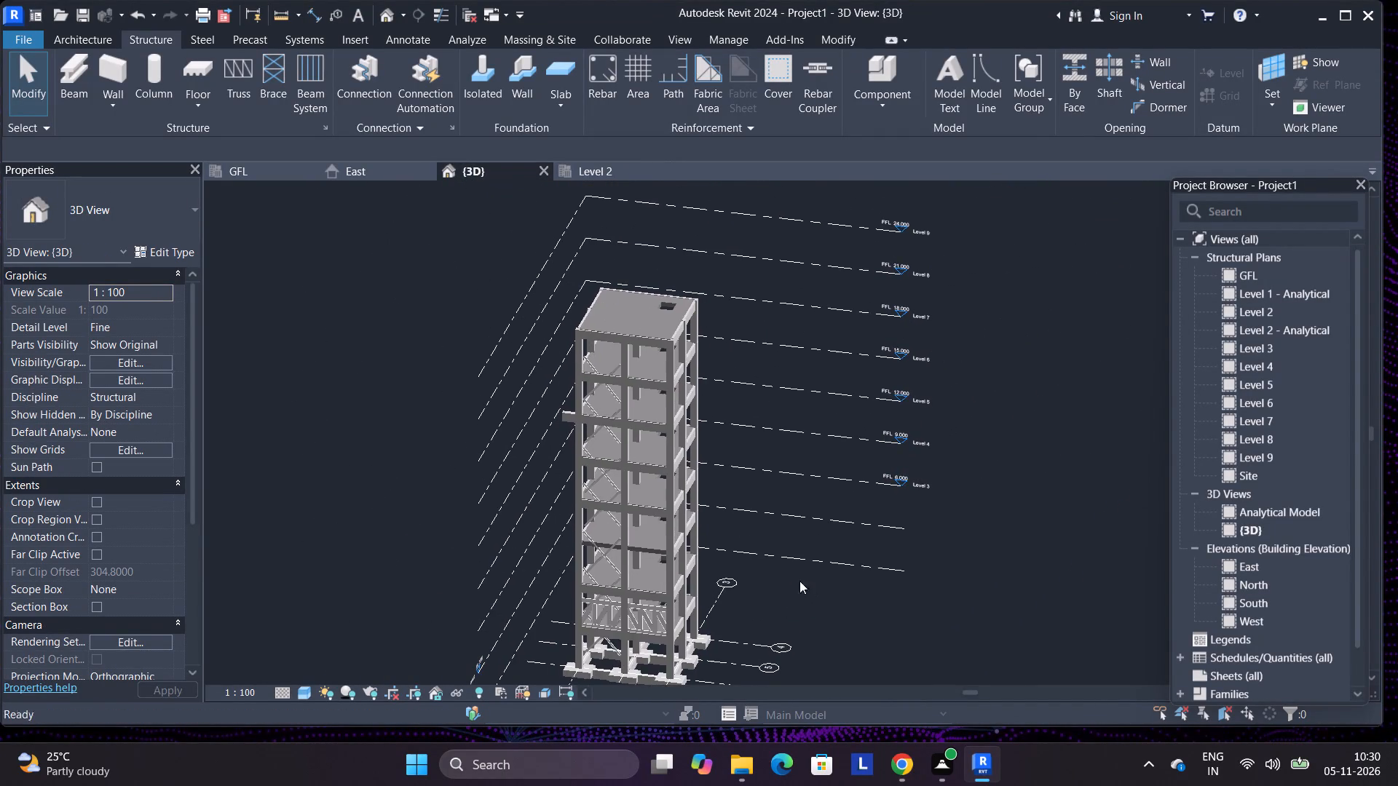
left_click(33, 36)
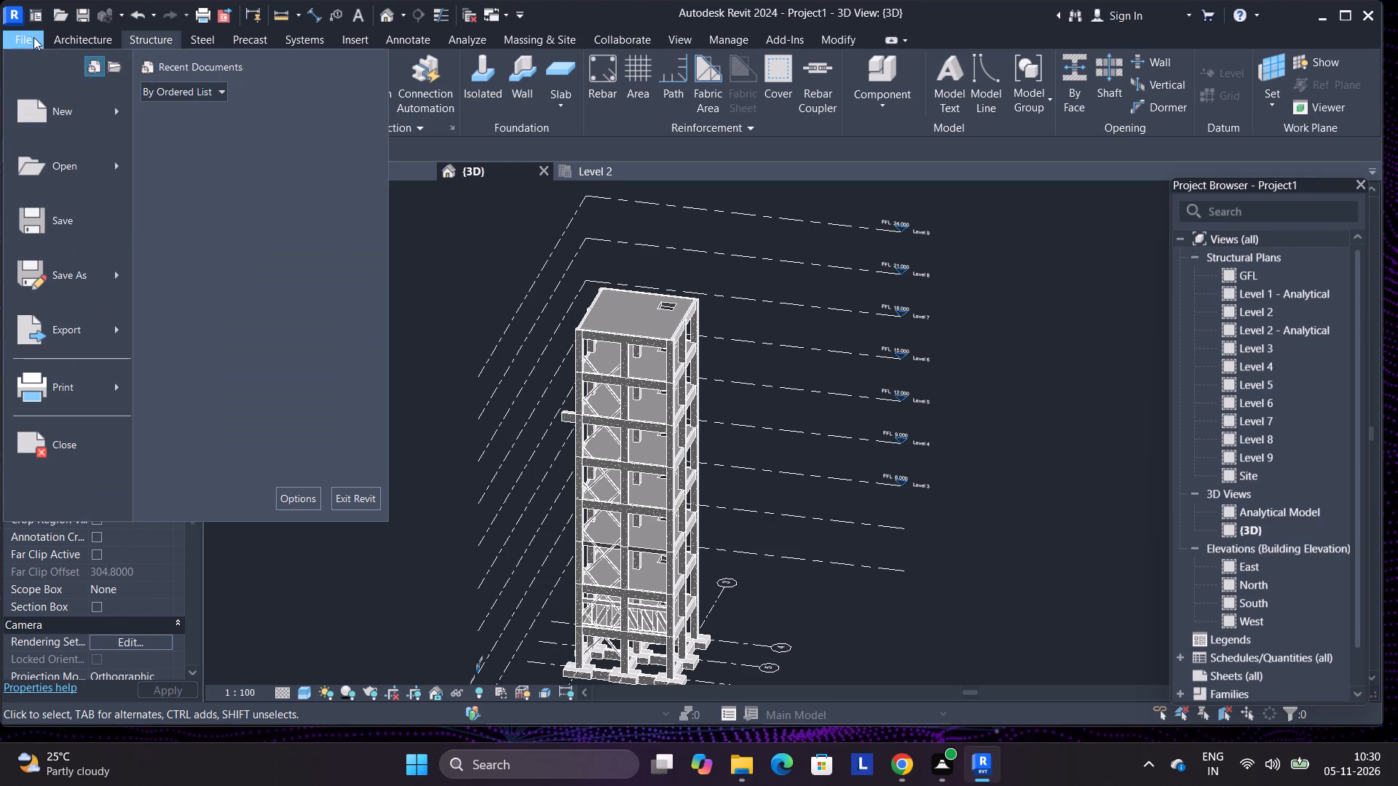
left_click(69, 272)
left_click(66, 290)
left_click(200, 205)
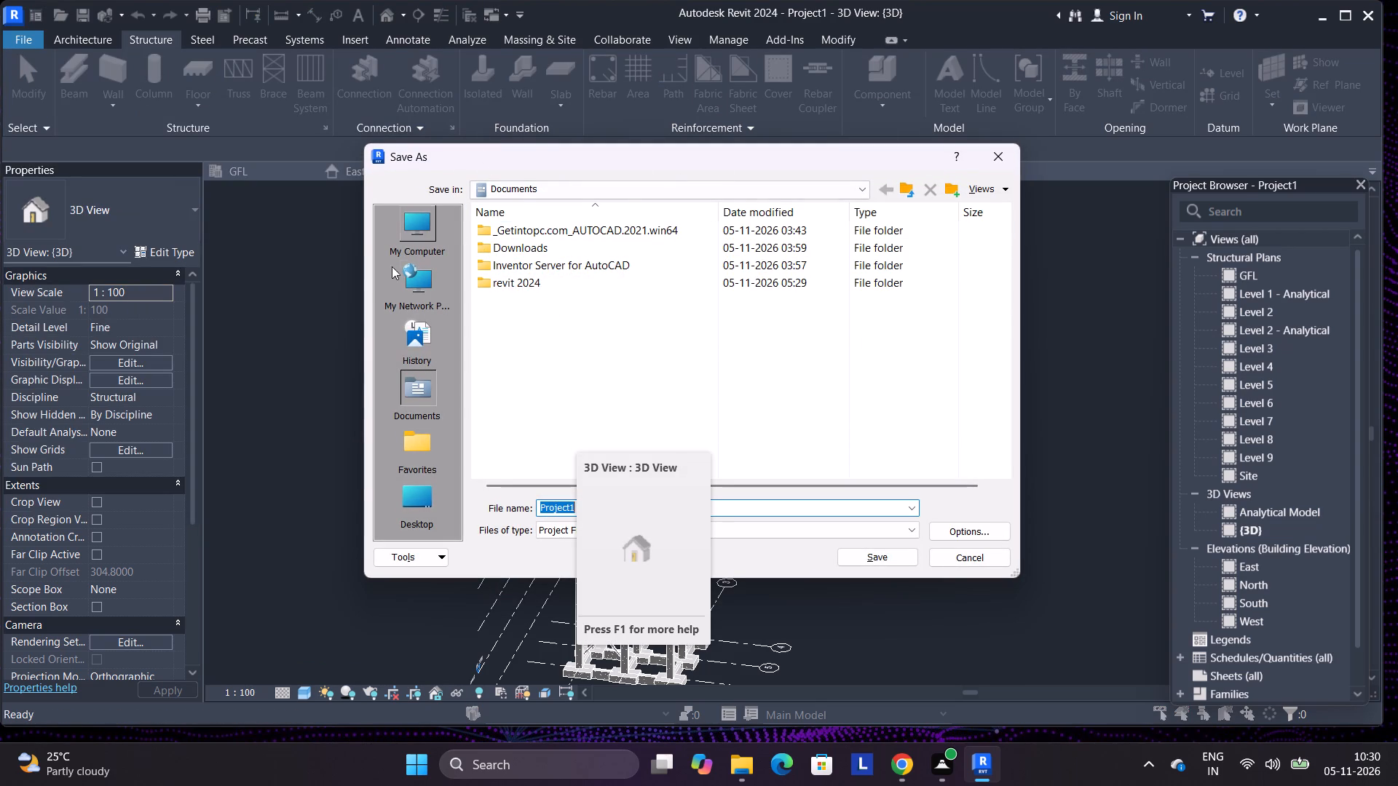
left_click(424, 497)
left_click(414, 466)
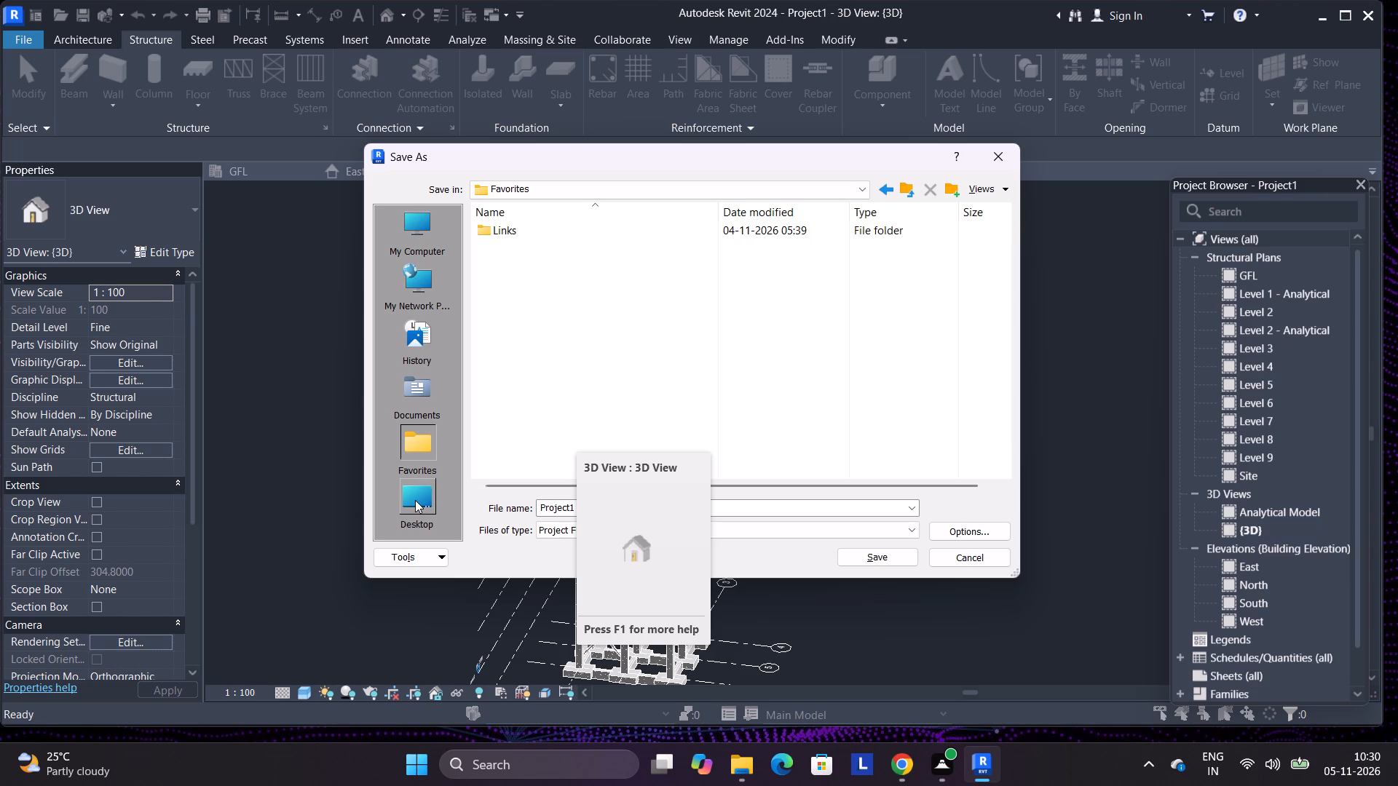
left_click(415, 501)
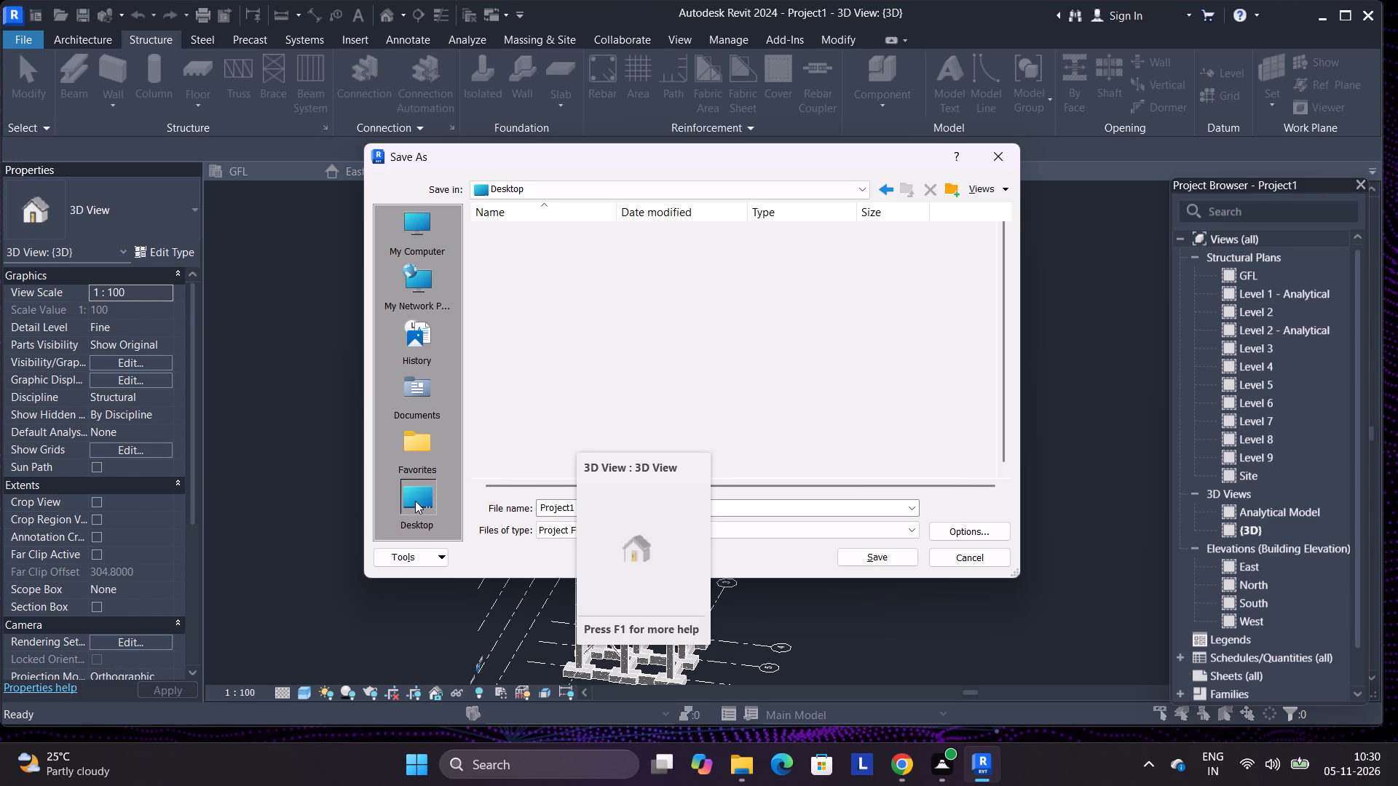
left_click(413, 461)
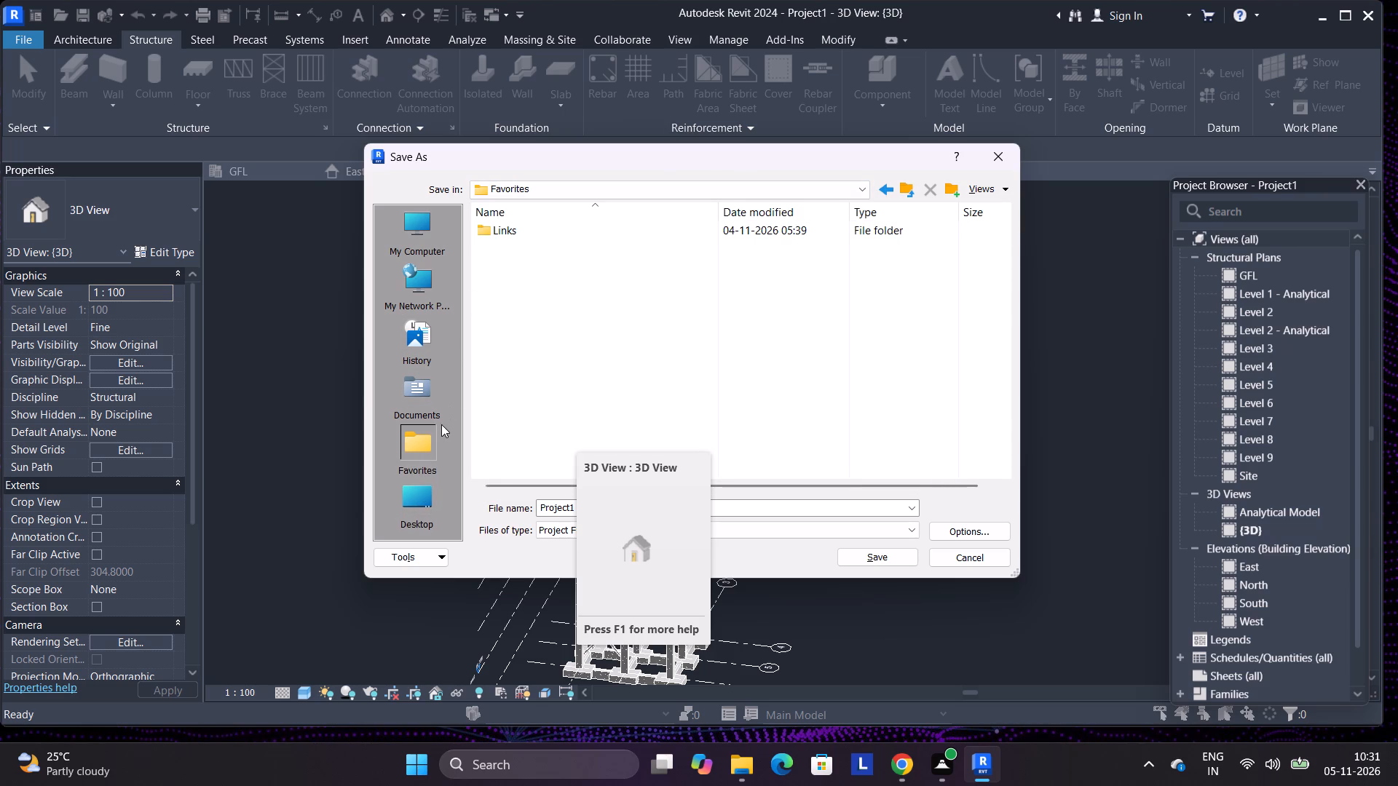
scroll(440, 424, "down", 2)
left_click(406, 345)
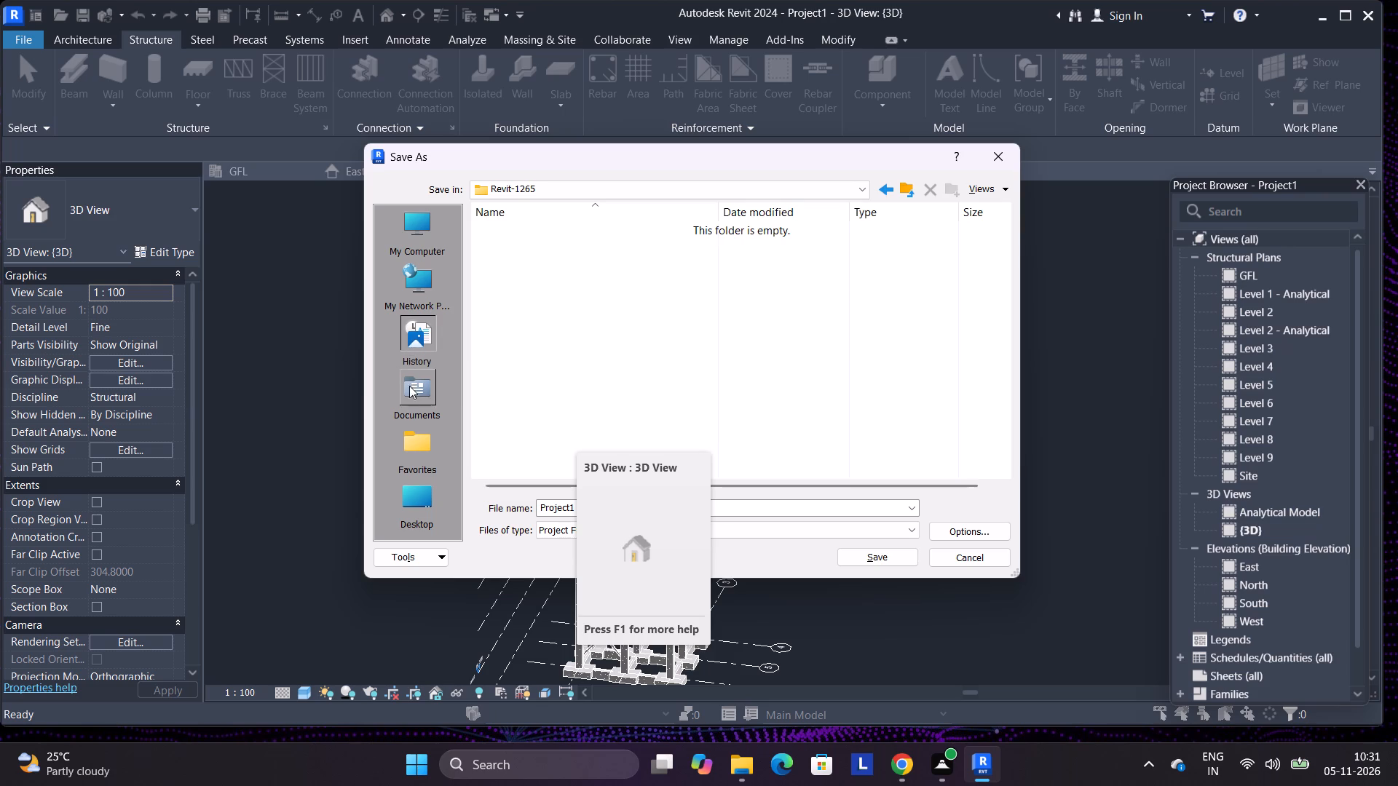
left_click(411, 466)
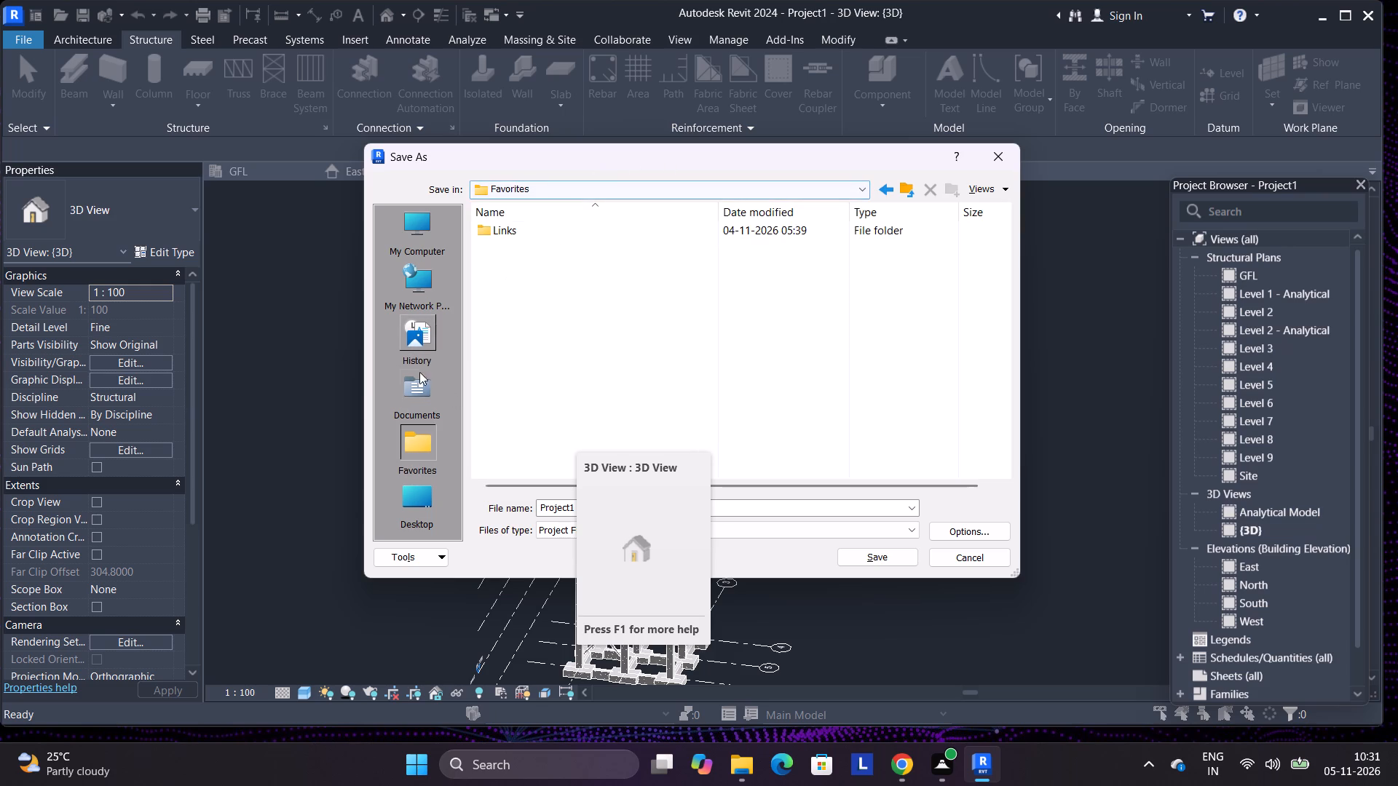
left_click(406, 389)
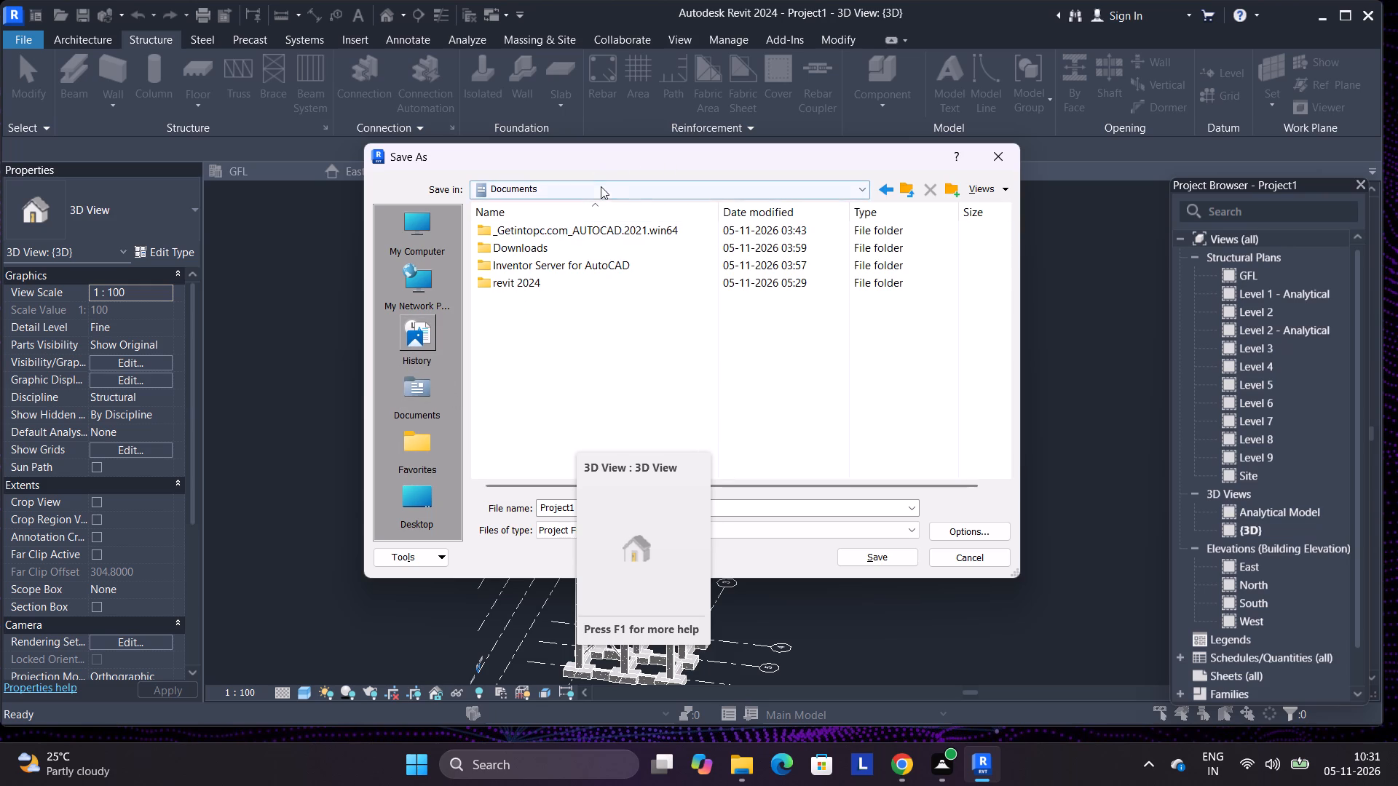
Create a new folder named REVIT PRACTICE inside Documents.
left_click(956, 191)
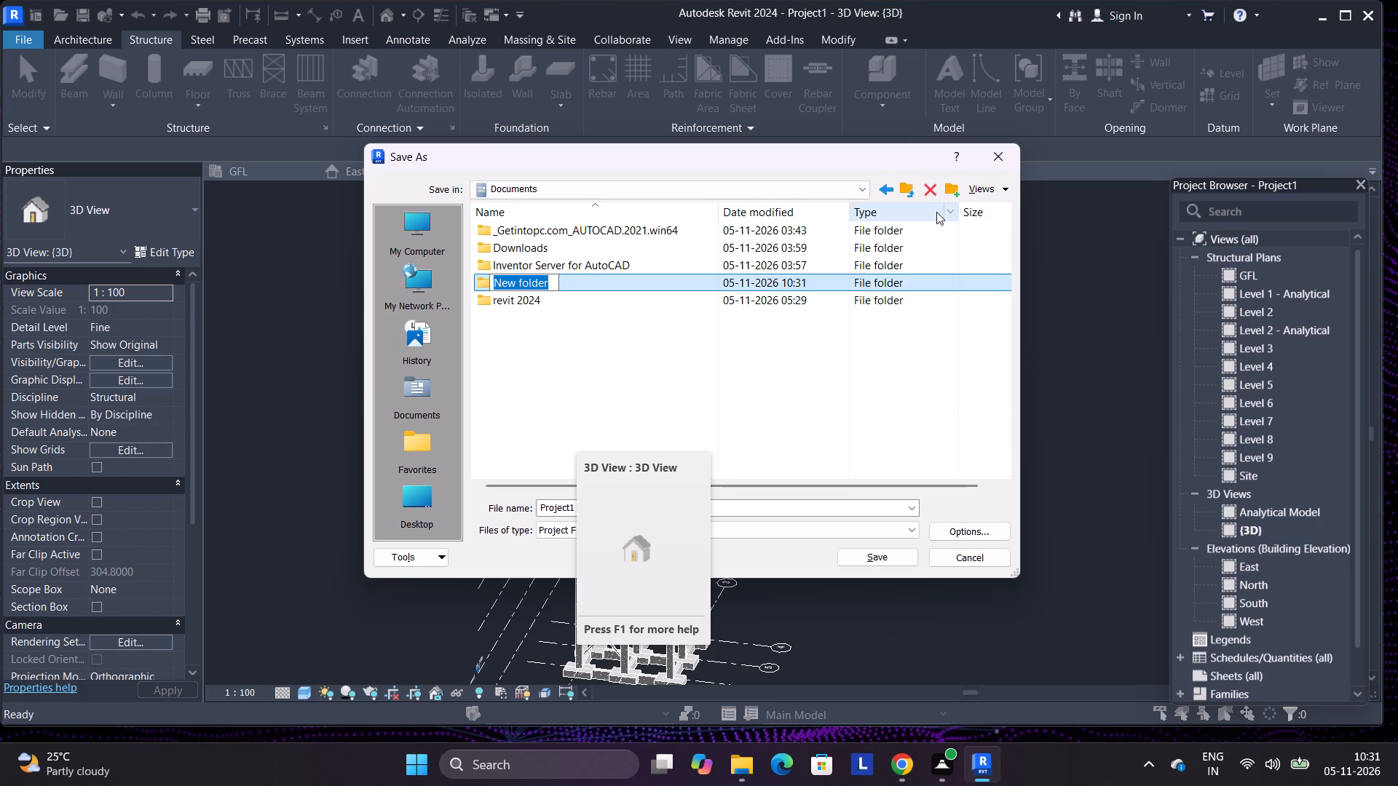
type("REVIT")
key("space")
type("PT")
key("BackSpace")
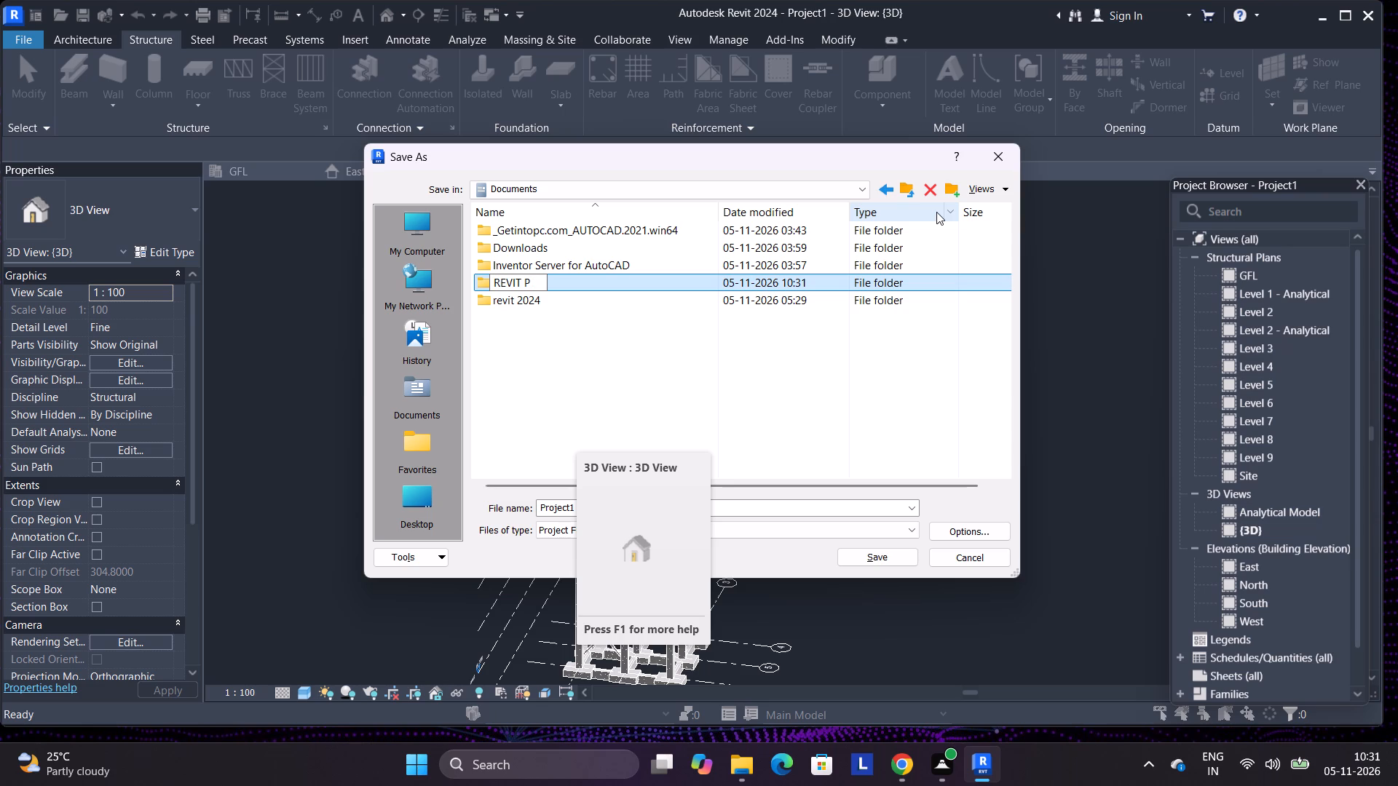
type("RACTICE")
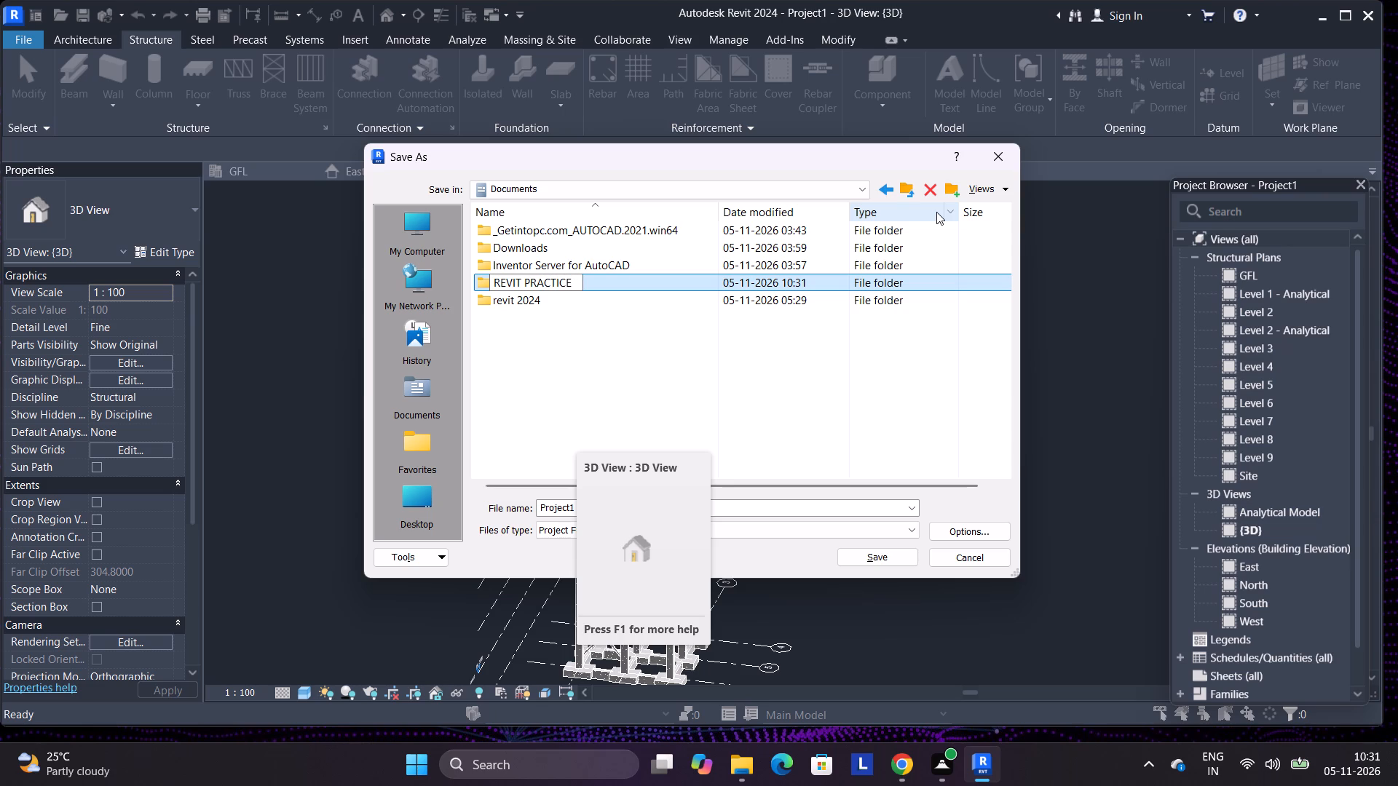
key("Return")
Save the project as Project1 inside the REVIT PRACTICE folder.
double_click(729, 279)
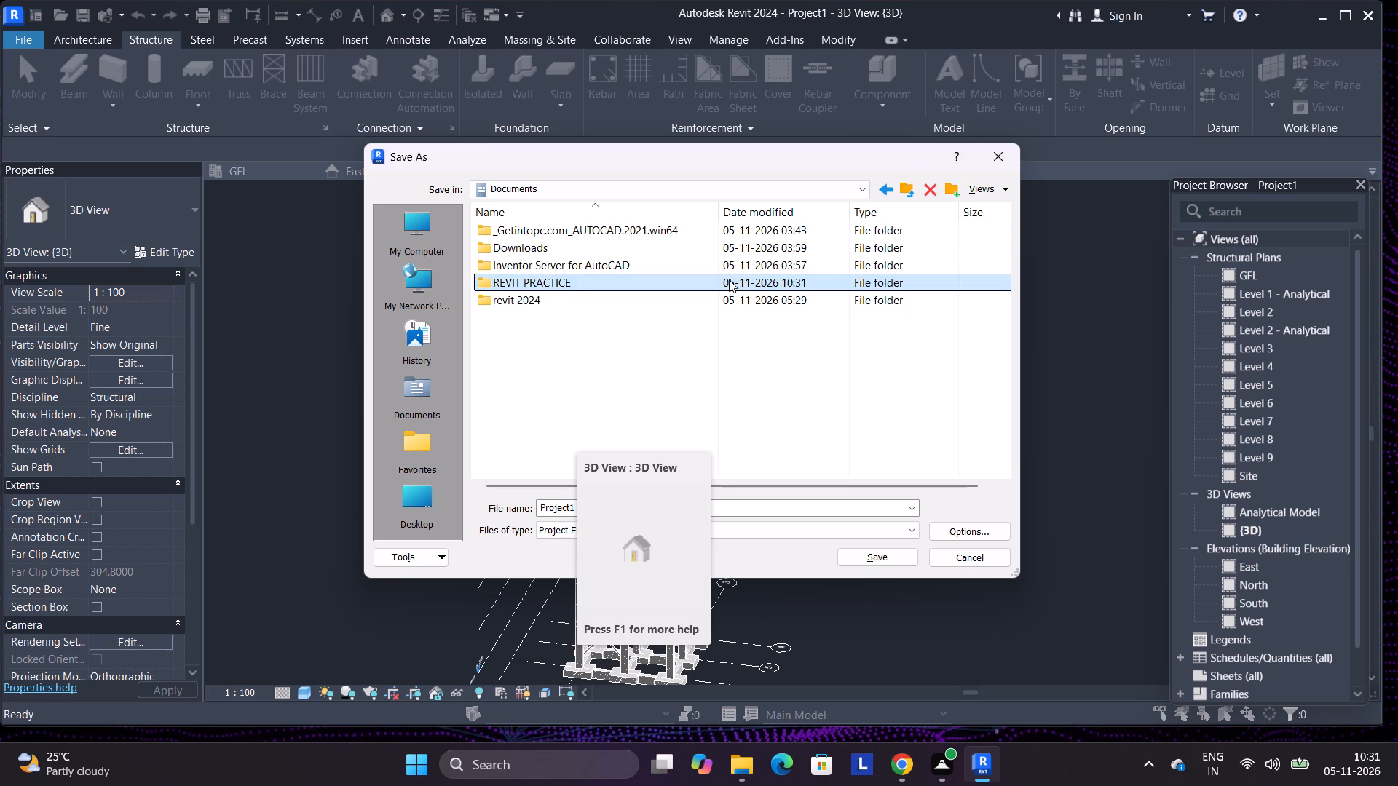
left_click(881, 555)
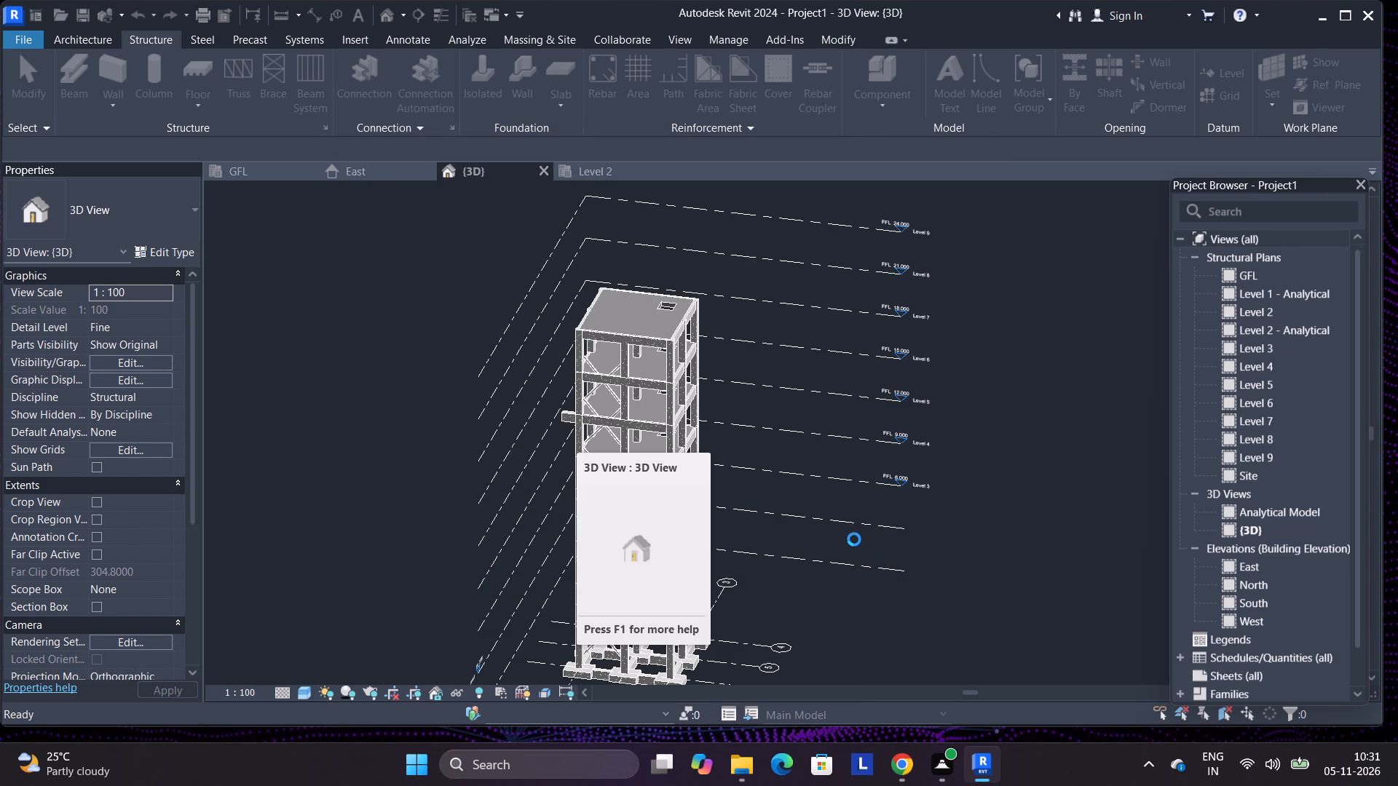